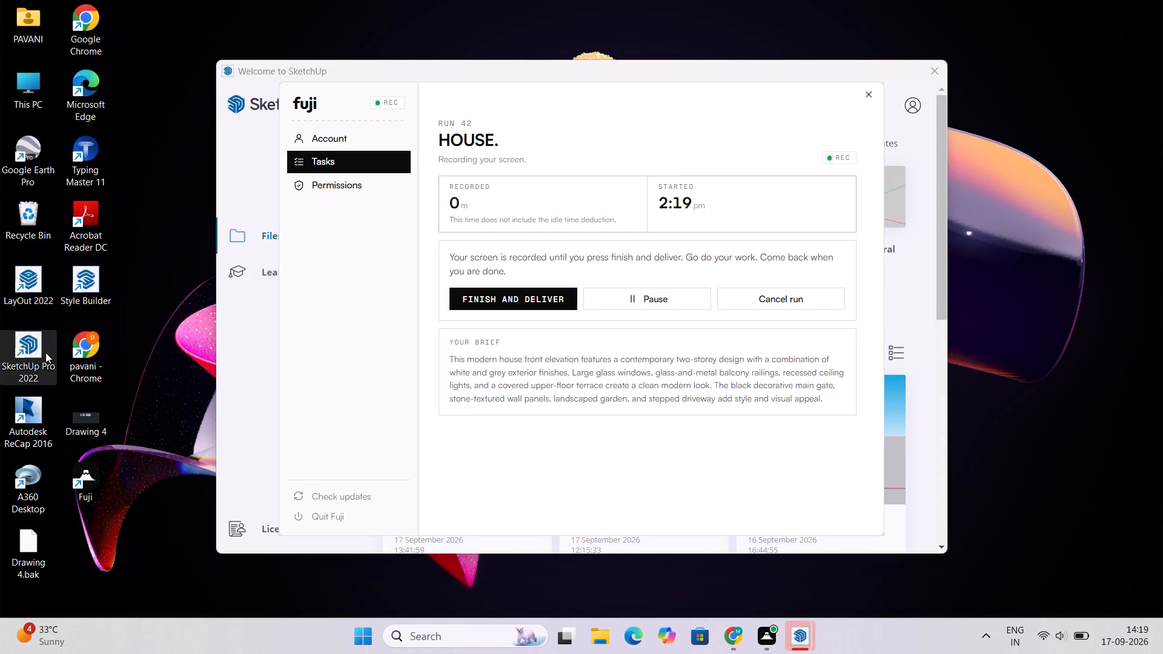
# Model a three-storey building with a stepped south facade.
# Switch from the recorder window to the SketchUp welcome window.
pyautogui.click(907, 276)
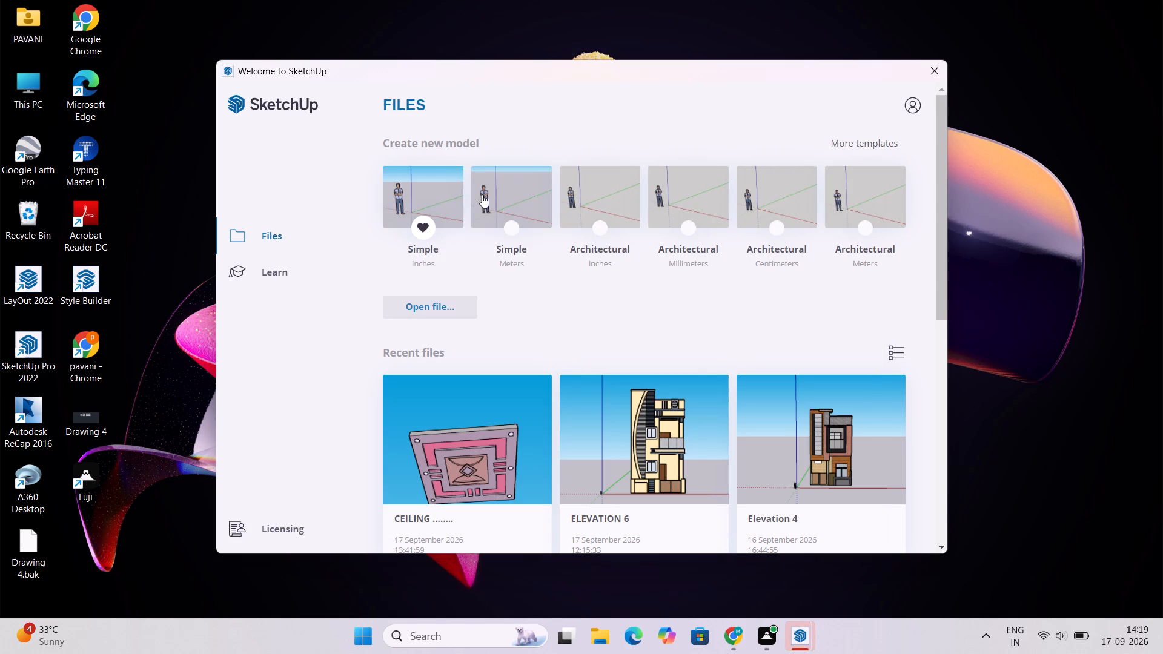
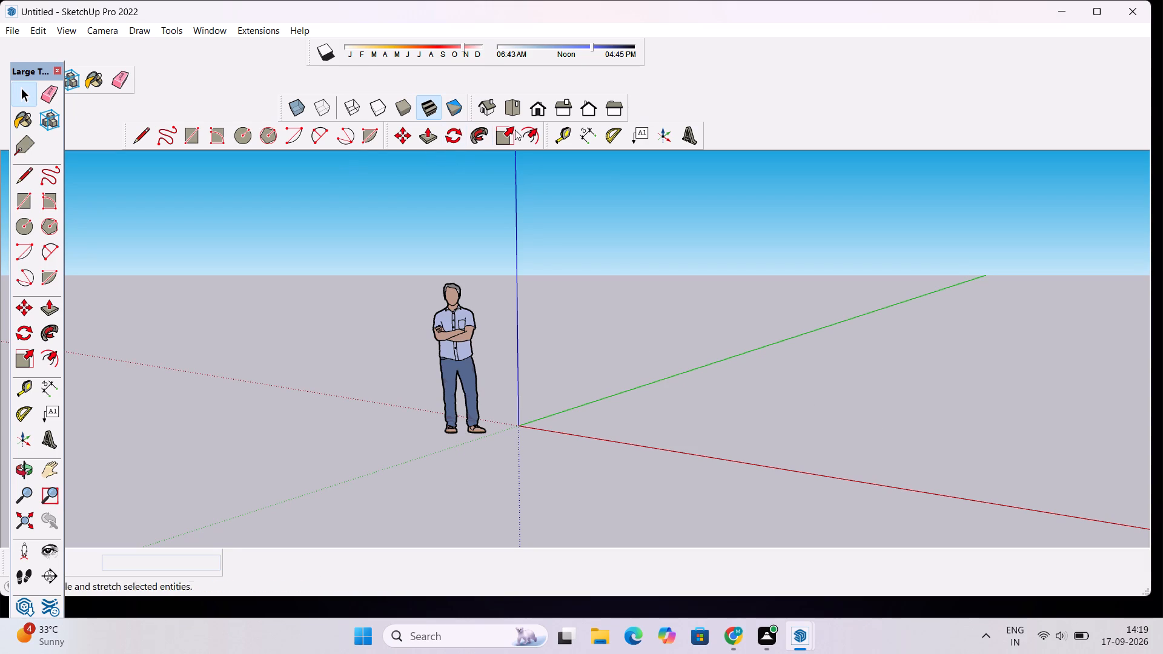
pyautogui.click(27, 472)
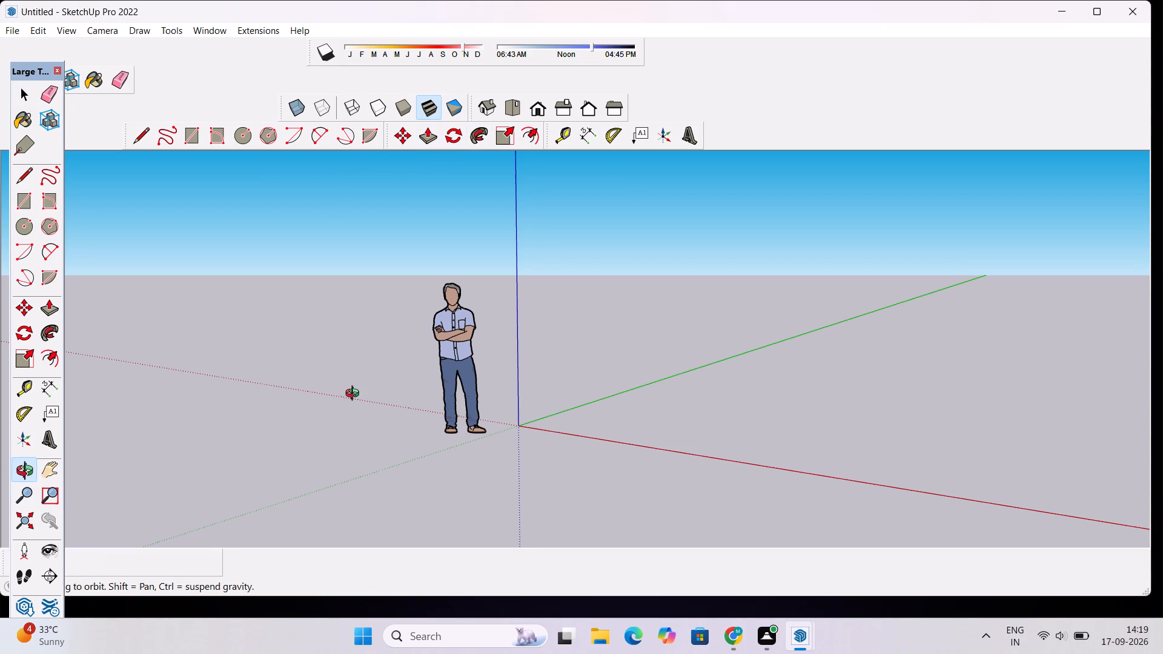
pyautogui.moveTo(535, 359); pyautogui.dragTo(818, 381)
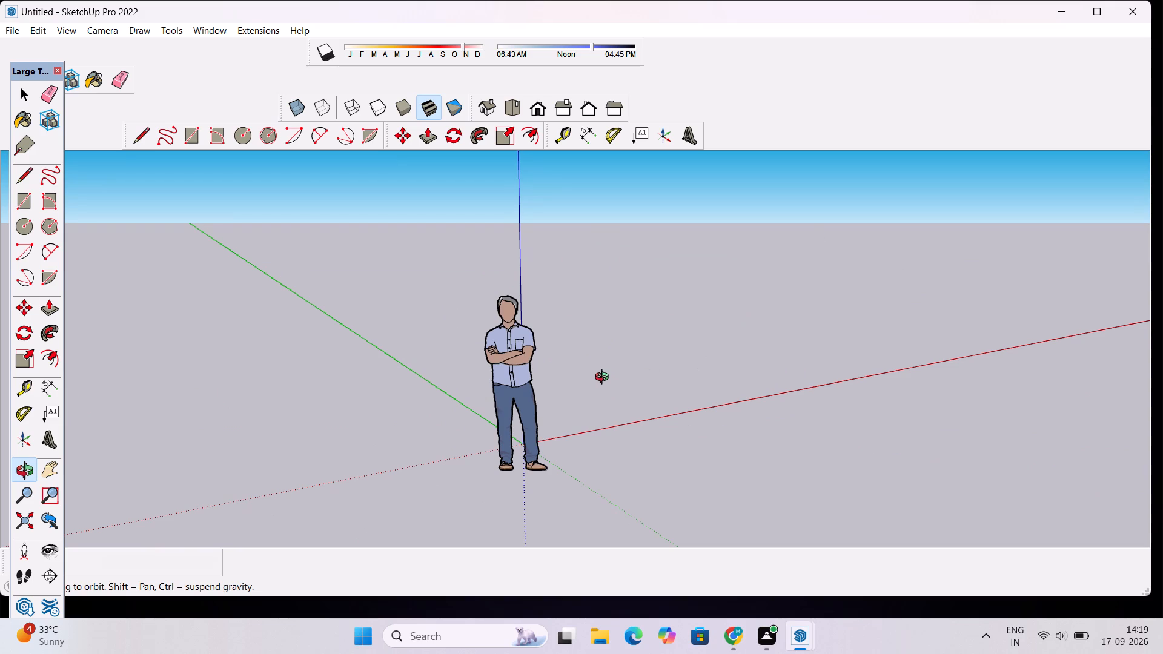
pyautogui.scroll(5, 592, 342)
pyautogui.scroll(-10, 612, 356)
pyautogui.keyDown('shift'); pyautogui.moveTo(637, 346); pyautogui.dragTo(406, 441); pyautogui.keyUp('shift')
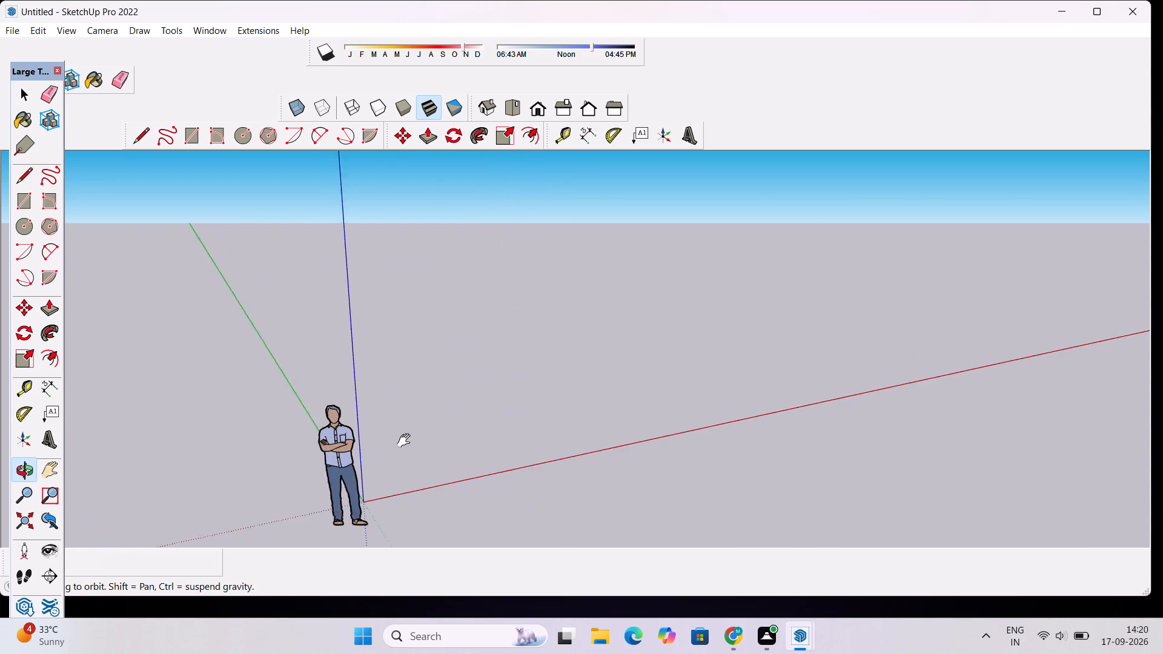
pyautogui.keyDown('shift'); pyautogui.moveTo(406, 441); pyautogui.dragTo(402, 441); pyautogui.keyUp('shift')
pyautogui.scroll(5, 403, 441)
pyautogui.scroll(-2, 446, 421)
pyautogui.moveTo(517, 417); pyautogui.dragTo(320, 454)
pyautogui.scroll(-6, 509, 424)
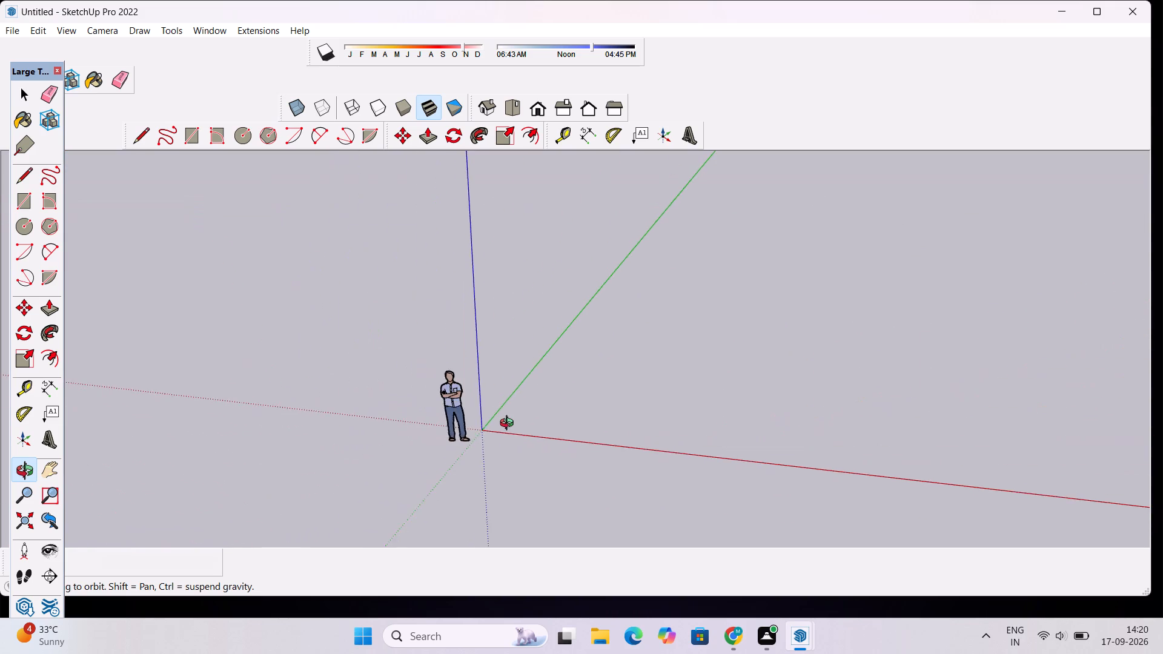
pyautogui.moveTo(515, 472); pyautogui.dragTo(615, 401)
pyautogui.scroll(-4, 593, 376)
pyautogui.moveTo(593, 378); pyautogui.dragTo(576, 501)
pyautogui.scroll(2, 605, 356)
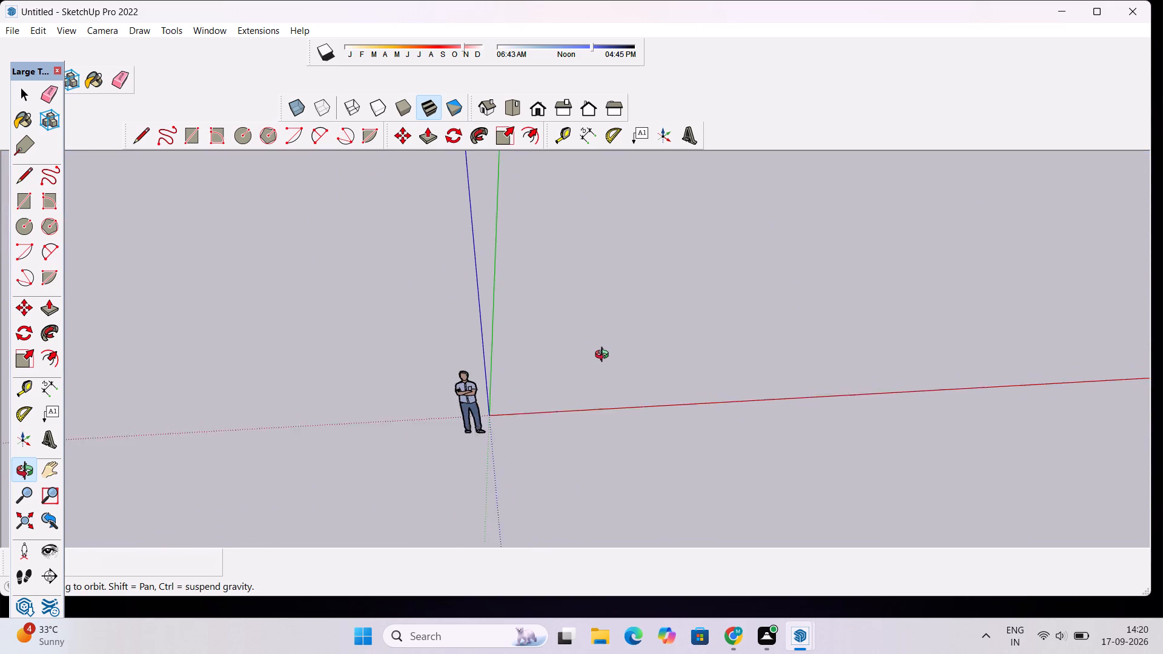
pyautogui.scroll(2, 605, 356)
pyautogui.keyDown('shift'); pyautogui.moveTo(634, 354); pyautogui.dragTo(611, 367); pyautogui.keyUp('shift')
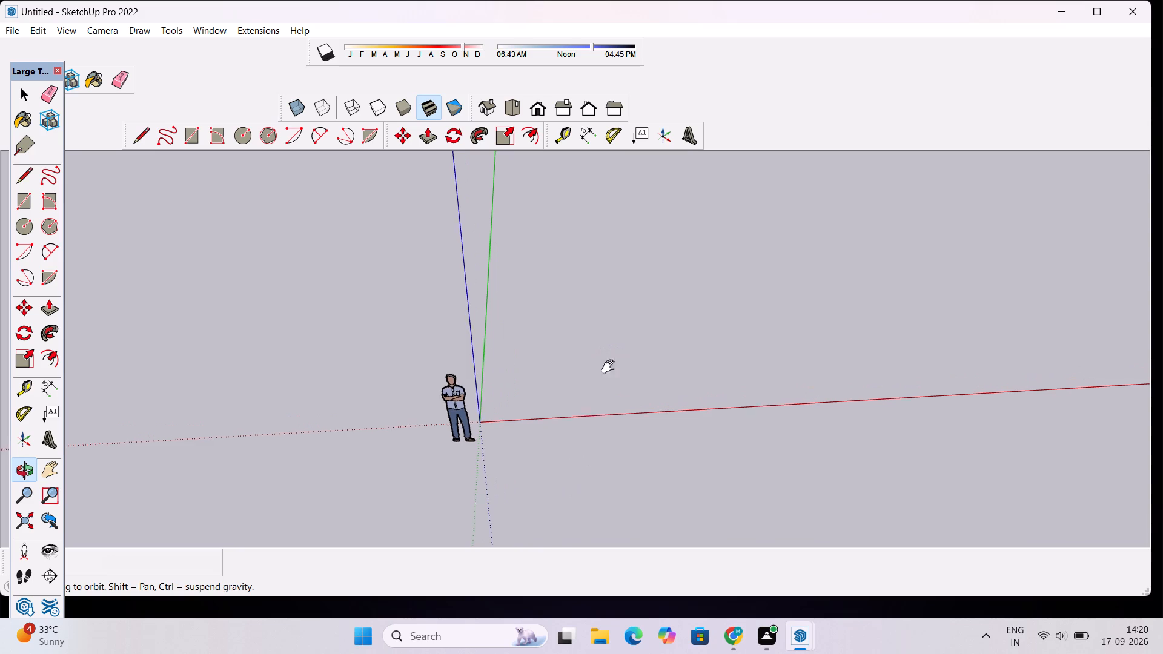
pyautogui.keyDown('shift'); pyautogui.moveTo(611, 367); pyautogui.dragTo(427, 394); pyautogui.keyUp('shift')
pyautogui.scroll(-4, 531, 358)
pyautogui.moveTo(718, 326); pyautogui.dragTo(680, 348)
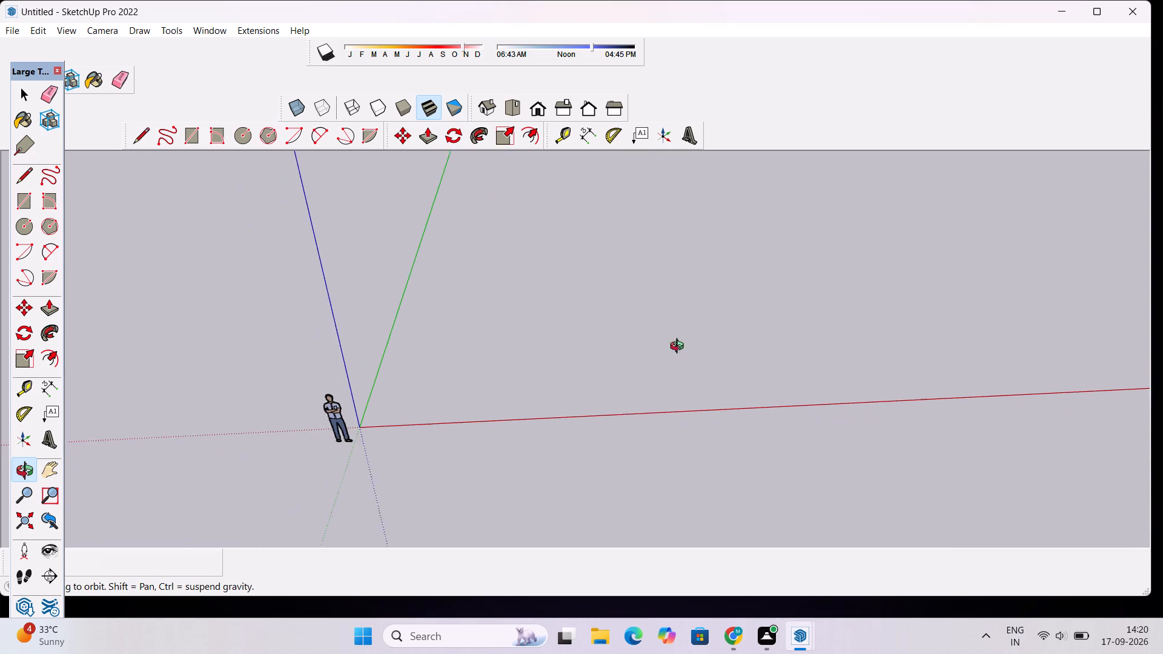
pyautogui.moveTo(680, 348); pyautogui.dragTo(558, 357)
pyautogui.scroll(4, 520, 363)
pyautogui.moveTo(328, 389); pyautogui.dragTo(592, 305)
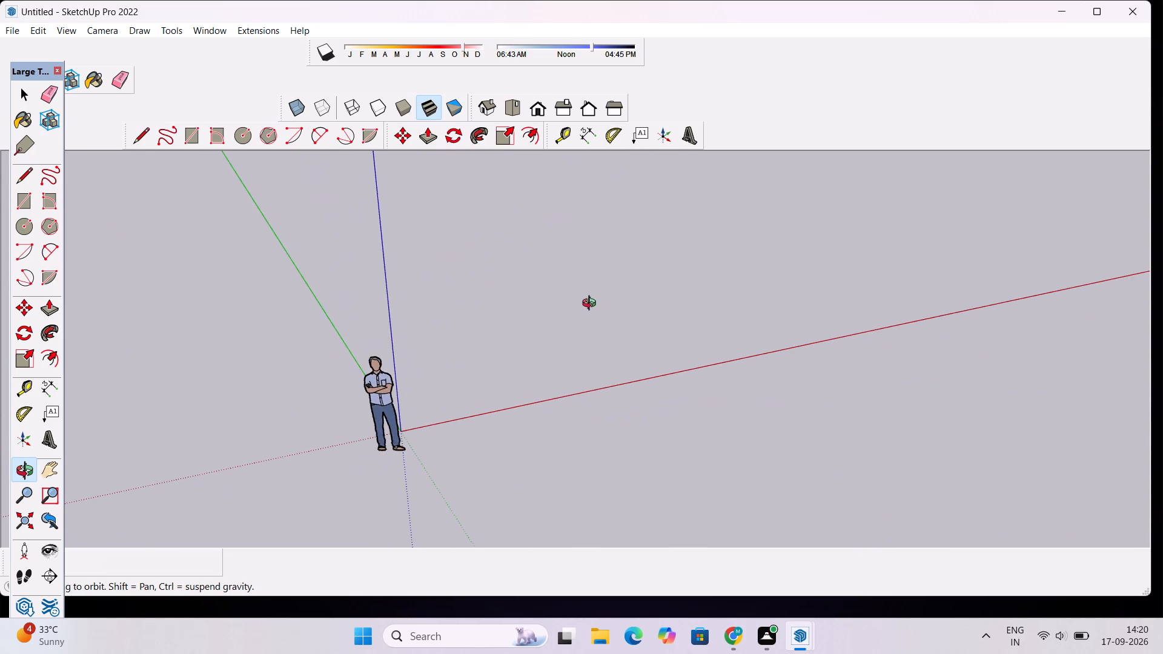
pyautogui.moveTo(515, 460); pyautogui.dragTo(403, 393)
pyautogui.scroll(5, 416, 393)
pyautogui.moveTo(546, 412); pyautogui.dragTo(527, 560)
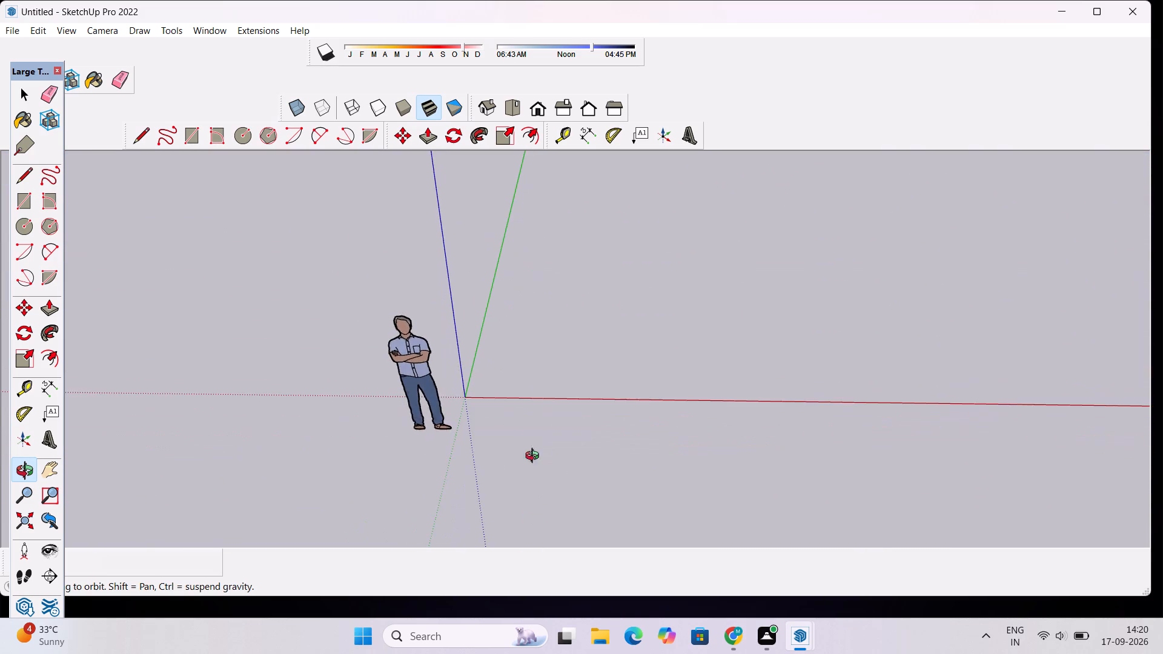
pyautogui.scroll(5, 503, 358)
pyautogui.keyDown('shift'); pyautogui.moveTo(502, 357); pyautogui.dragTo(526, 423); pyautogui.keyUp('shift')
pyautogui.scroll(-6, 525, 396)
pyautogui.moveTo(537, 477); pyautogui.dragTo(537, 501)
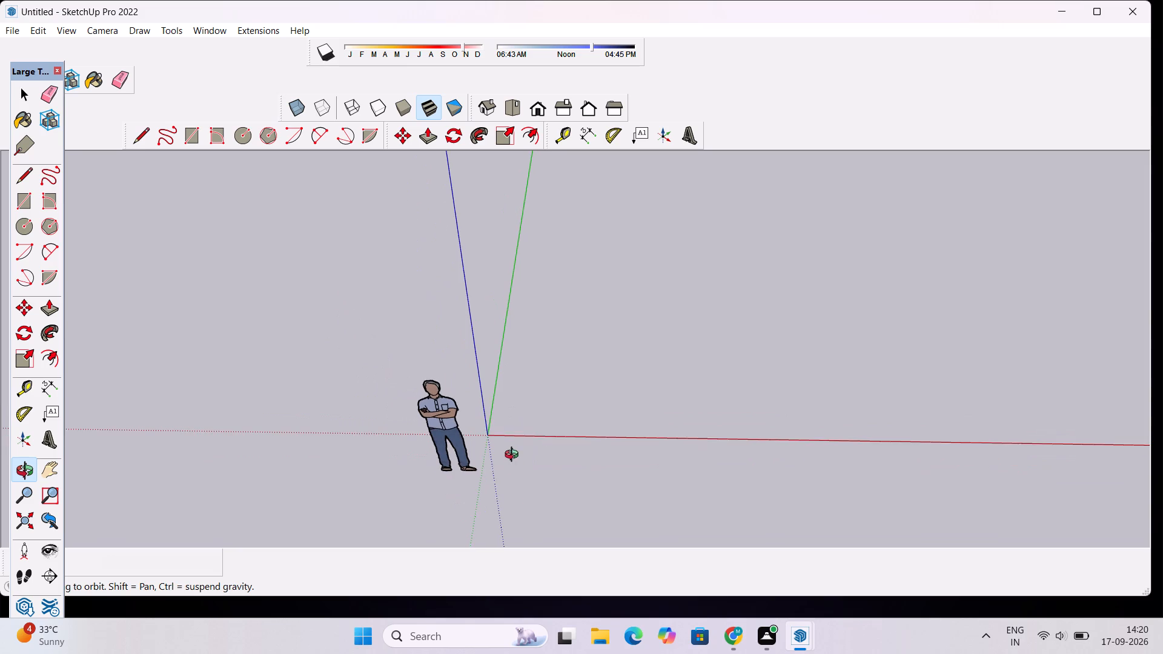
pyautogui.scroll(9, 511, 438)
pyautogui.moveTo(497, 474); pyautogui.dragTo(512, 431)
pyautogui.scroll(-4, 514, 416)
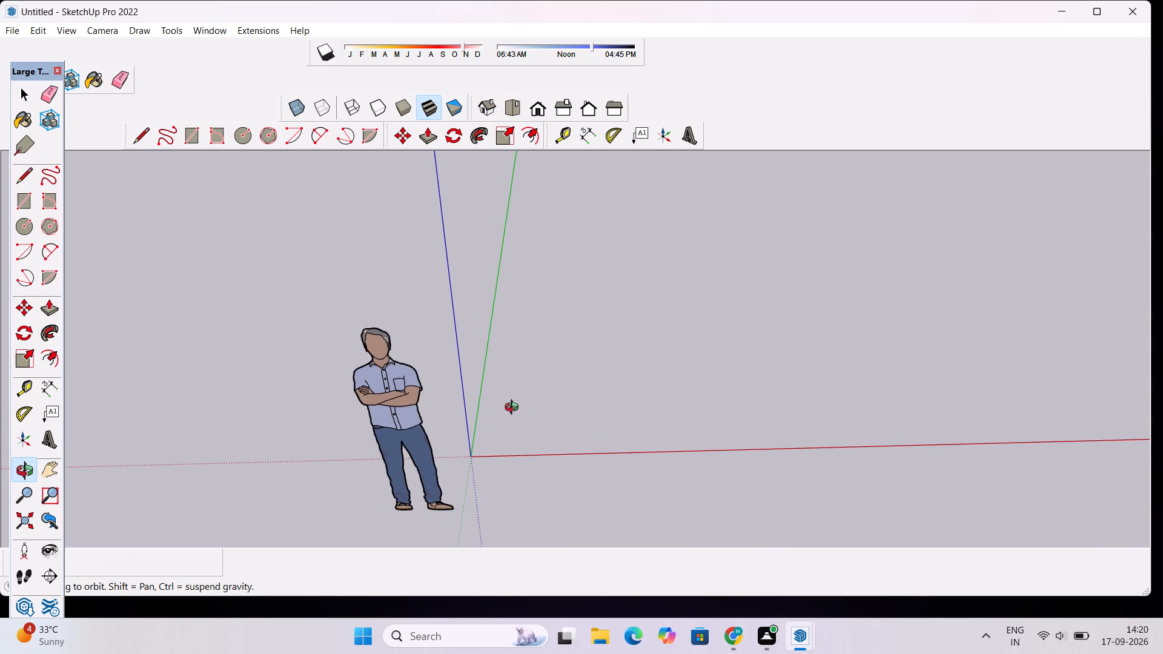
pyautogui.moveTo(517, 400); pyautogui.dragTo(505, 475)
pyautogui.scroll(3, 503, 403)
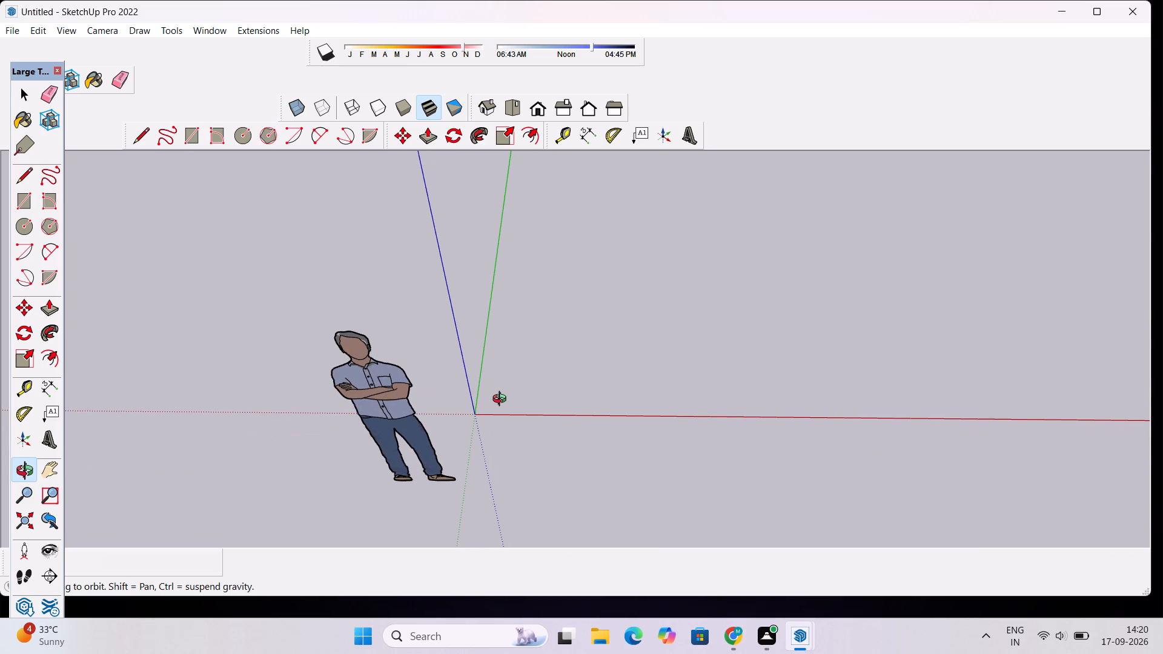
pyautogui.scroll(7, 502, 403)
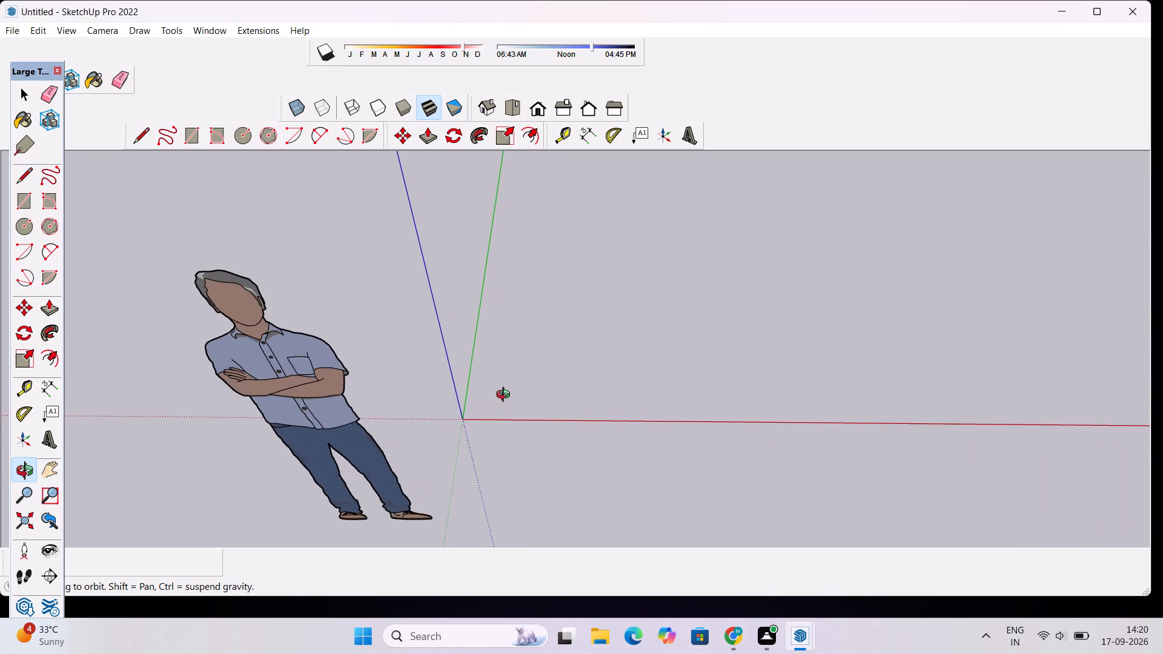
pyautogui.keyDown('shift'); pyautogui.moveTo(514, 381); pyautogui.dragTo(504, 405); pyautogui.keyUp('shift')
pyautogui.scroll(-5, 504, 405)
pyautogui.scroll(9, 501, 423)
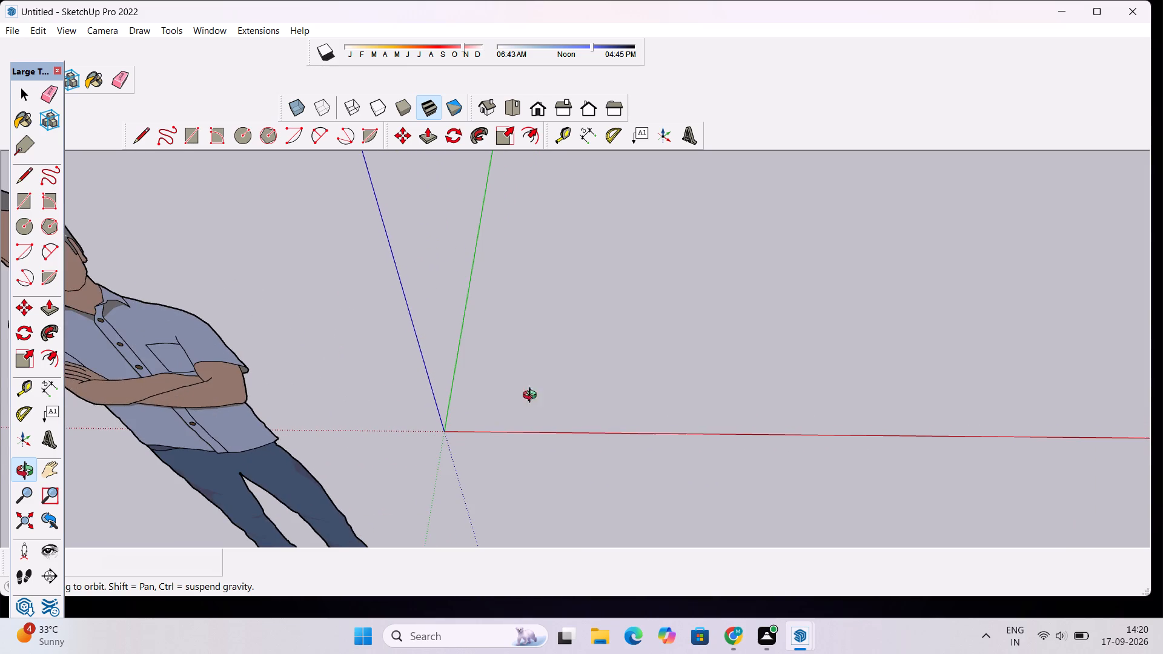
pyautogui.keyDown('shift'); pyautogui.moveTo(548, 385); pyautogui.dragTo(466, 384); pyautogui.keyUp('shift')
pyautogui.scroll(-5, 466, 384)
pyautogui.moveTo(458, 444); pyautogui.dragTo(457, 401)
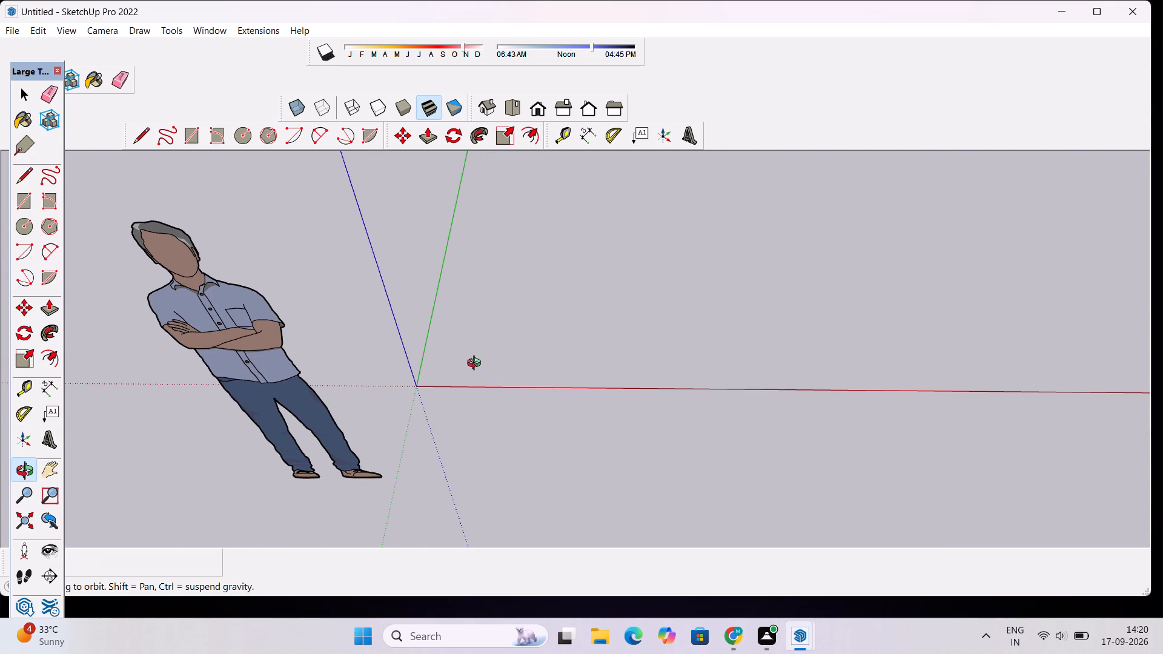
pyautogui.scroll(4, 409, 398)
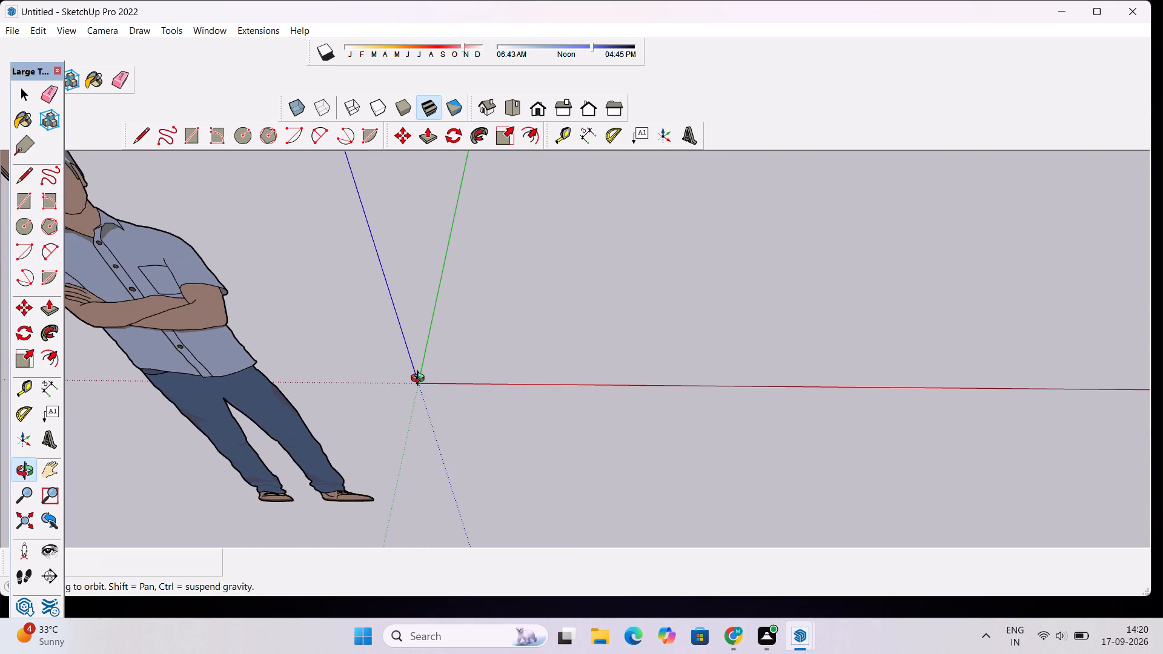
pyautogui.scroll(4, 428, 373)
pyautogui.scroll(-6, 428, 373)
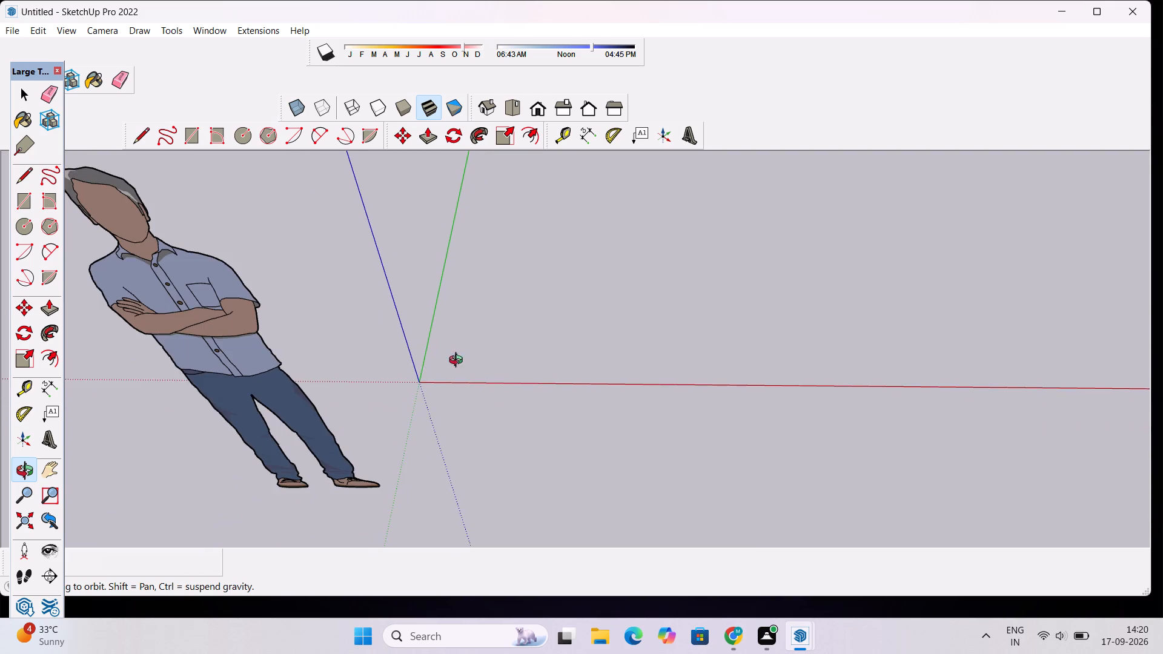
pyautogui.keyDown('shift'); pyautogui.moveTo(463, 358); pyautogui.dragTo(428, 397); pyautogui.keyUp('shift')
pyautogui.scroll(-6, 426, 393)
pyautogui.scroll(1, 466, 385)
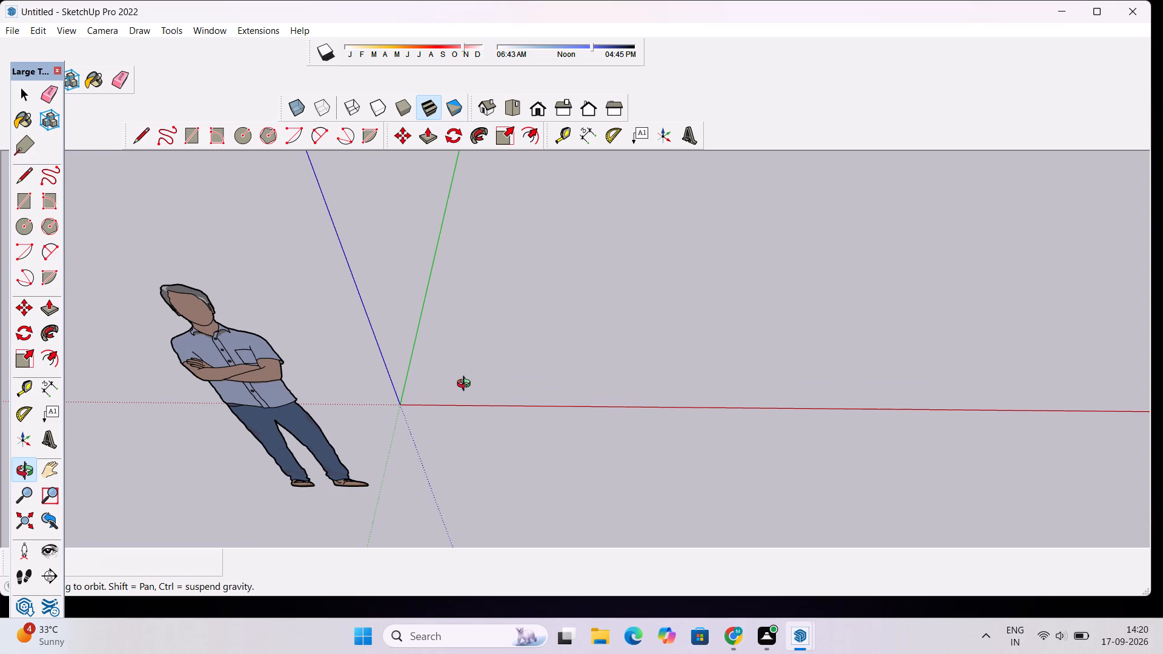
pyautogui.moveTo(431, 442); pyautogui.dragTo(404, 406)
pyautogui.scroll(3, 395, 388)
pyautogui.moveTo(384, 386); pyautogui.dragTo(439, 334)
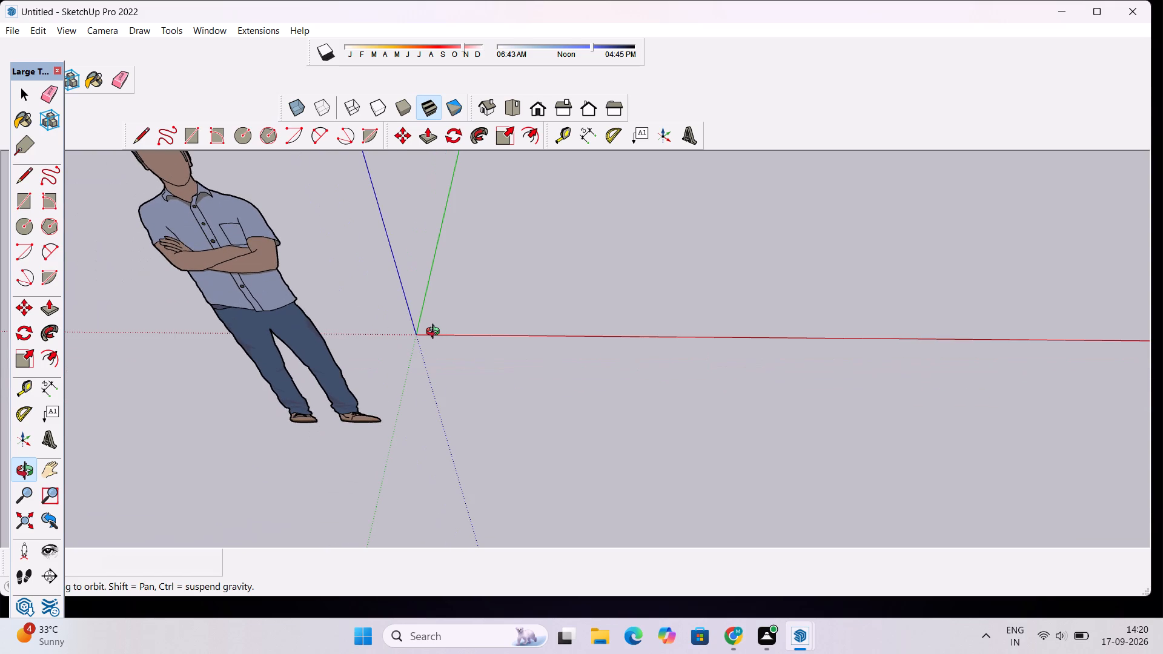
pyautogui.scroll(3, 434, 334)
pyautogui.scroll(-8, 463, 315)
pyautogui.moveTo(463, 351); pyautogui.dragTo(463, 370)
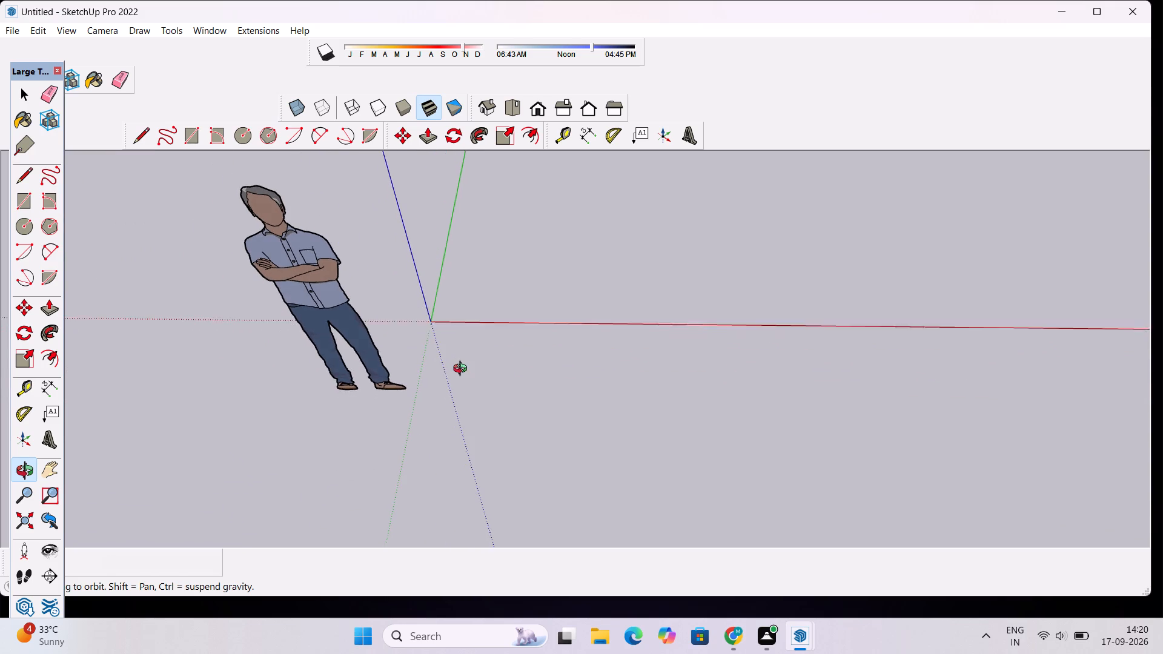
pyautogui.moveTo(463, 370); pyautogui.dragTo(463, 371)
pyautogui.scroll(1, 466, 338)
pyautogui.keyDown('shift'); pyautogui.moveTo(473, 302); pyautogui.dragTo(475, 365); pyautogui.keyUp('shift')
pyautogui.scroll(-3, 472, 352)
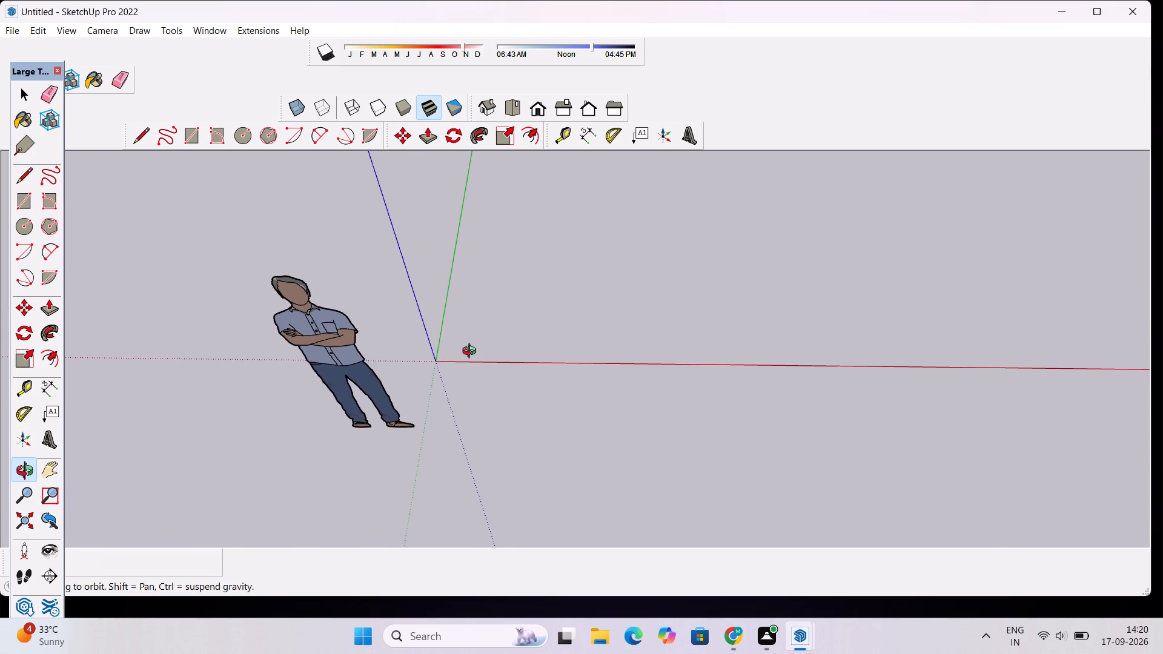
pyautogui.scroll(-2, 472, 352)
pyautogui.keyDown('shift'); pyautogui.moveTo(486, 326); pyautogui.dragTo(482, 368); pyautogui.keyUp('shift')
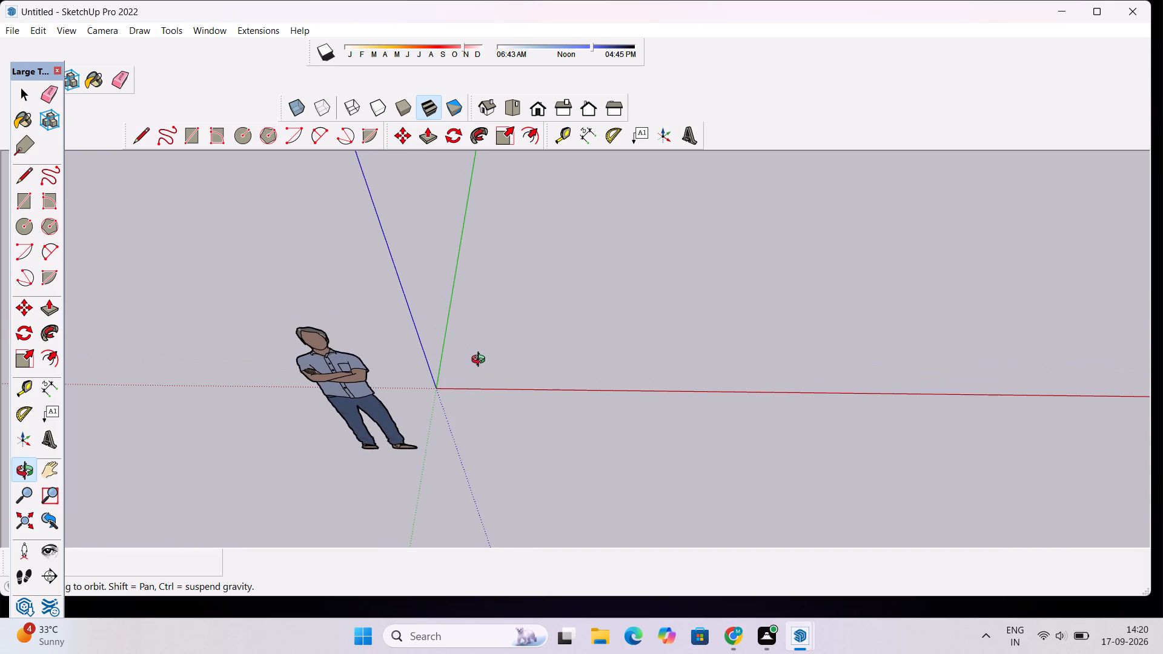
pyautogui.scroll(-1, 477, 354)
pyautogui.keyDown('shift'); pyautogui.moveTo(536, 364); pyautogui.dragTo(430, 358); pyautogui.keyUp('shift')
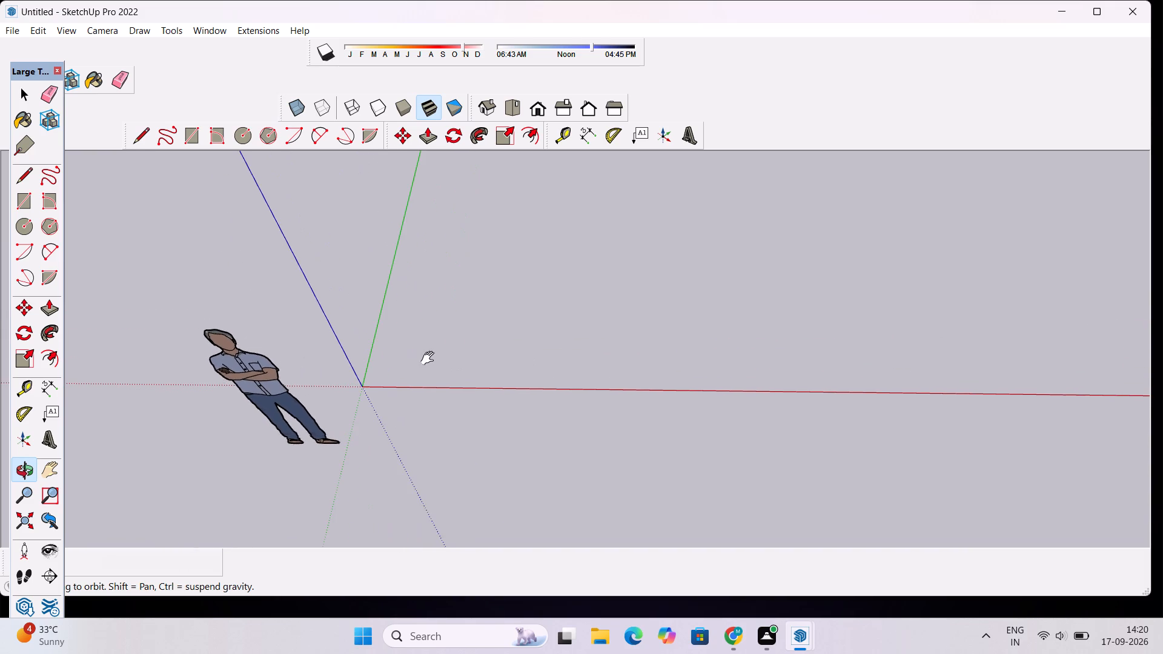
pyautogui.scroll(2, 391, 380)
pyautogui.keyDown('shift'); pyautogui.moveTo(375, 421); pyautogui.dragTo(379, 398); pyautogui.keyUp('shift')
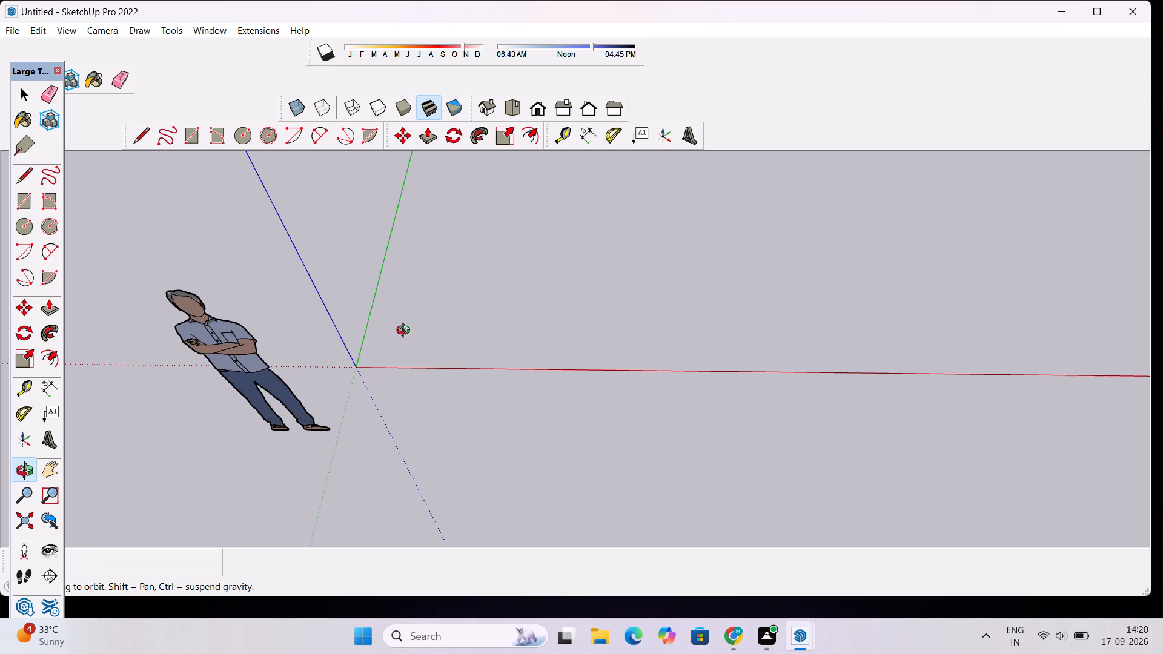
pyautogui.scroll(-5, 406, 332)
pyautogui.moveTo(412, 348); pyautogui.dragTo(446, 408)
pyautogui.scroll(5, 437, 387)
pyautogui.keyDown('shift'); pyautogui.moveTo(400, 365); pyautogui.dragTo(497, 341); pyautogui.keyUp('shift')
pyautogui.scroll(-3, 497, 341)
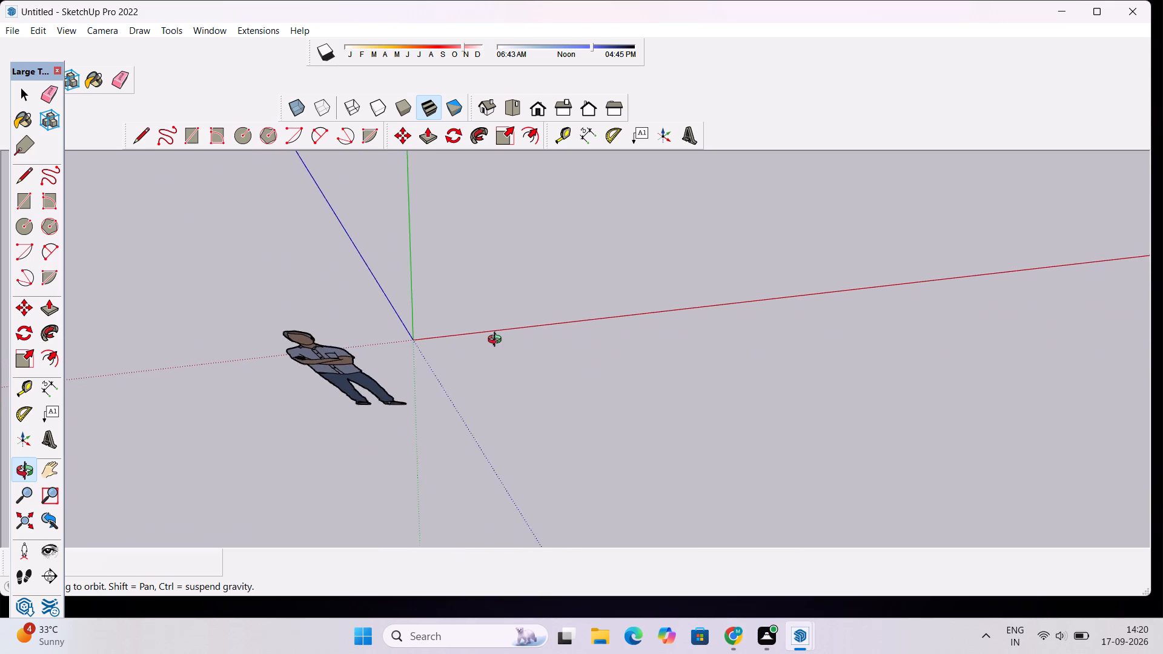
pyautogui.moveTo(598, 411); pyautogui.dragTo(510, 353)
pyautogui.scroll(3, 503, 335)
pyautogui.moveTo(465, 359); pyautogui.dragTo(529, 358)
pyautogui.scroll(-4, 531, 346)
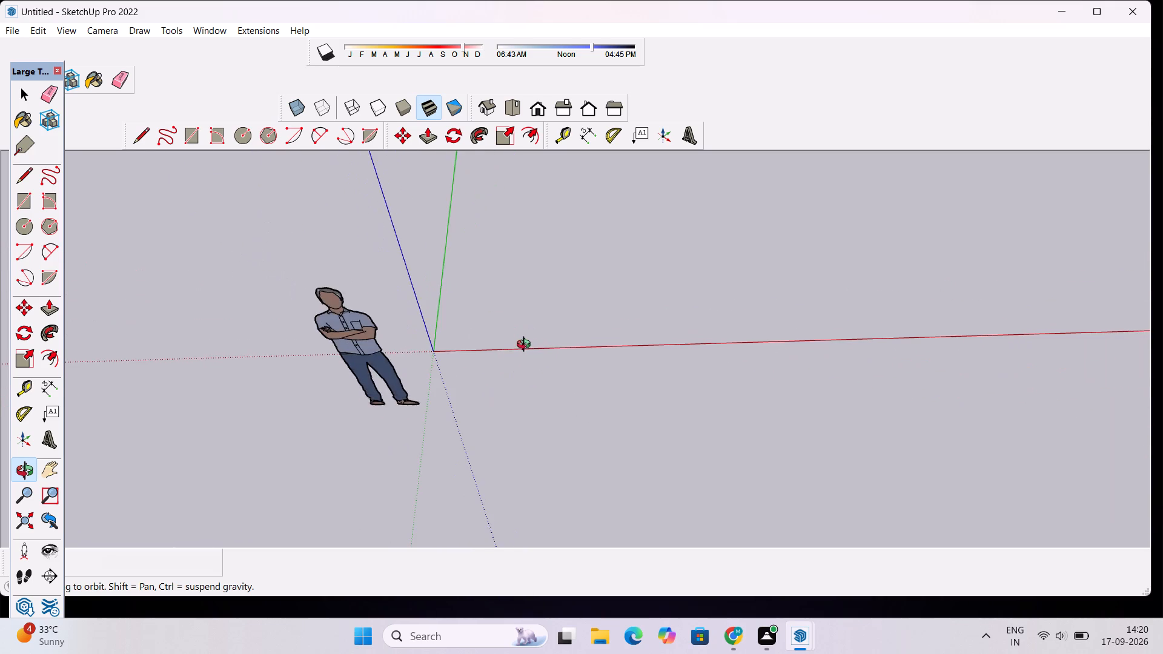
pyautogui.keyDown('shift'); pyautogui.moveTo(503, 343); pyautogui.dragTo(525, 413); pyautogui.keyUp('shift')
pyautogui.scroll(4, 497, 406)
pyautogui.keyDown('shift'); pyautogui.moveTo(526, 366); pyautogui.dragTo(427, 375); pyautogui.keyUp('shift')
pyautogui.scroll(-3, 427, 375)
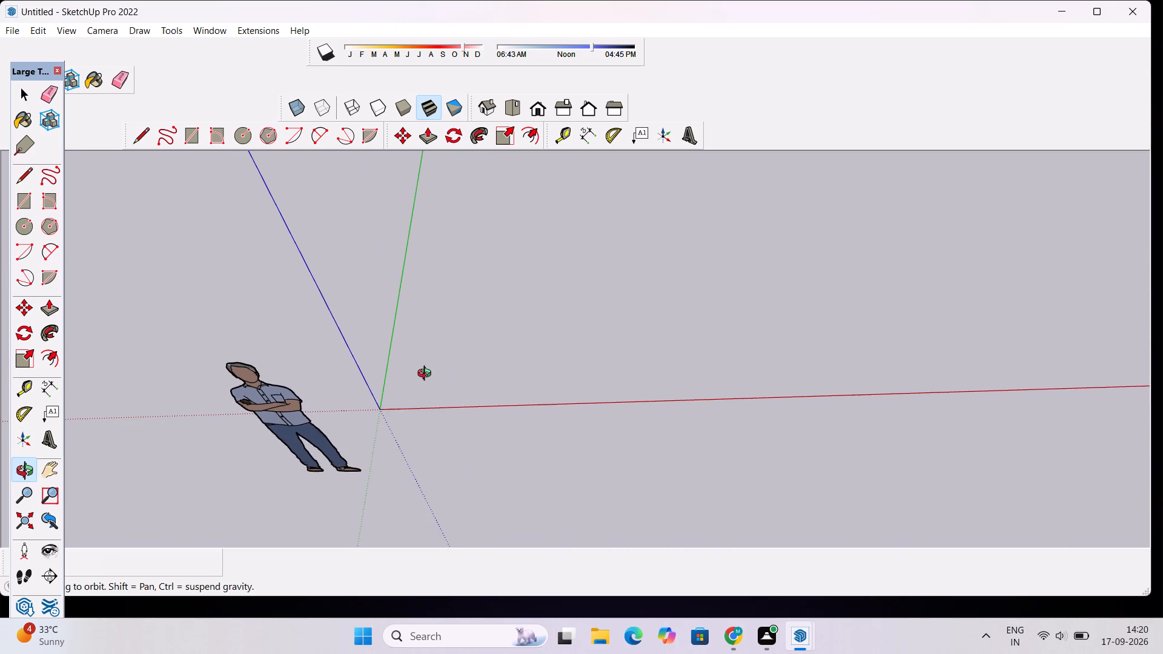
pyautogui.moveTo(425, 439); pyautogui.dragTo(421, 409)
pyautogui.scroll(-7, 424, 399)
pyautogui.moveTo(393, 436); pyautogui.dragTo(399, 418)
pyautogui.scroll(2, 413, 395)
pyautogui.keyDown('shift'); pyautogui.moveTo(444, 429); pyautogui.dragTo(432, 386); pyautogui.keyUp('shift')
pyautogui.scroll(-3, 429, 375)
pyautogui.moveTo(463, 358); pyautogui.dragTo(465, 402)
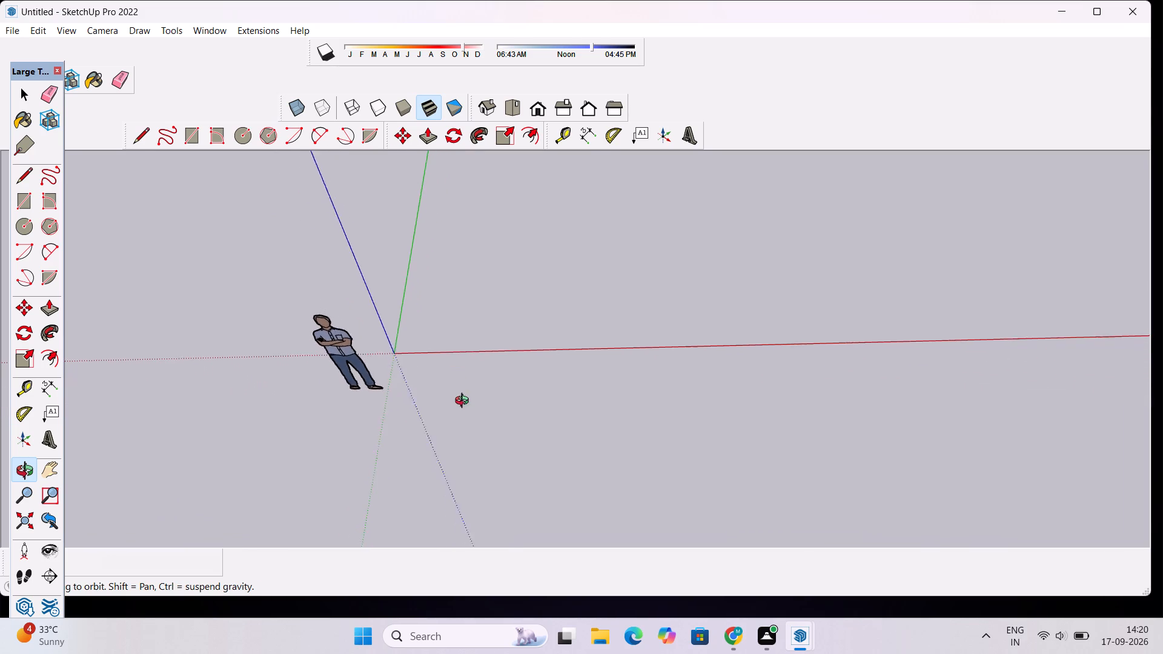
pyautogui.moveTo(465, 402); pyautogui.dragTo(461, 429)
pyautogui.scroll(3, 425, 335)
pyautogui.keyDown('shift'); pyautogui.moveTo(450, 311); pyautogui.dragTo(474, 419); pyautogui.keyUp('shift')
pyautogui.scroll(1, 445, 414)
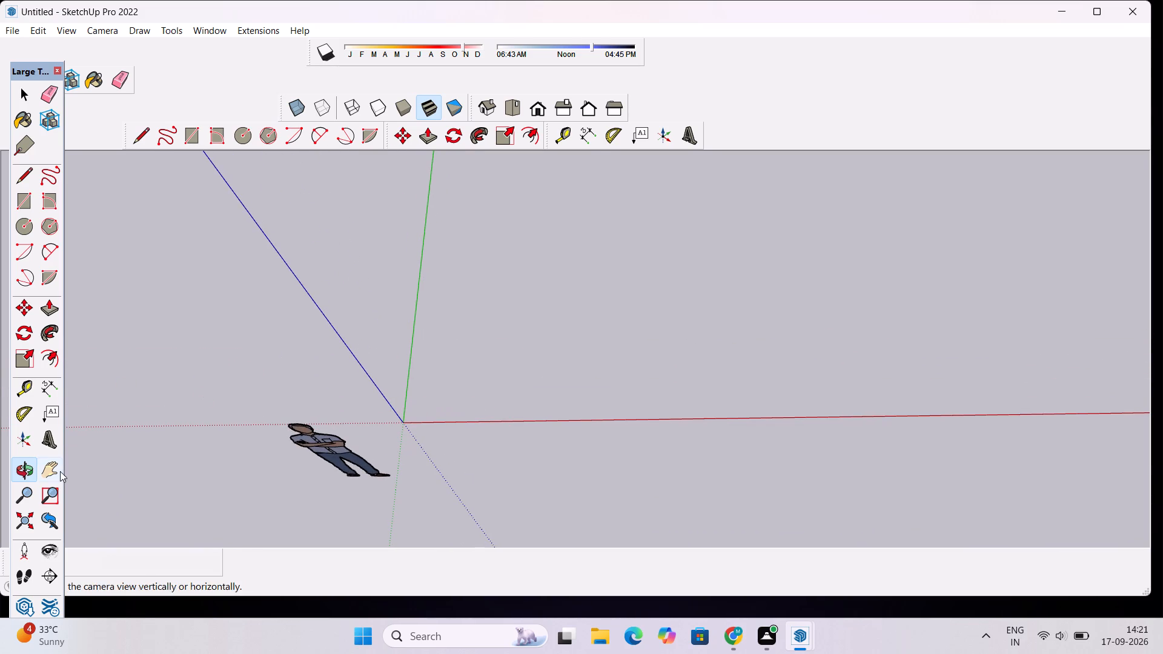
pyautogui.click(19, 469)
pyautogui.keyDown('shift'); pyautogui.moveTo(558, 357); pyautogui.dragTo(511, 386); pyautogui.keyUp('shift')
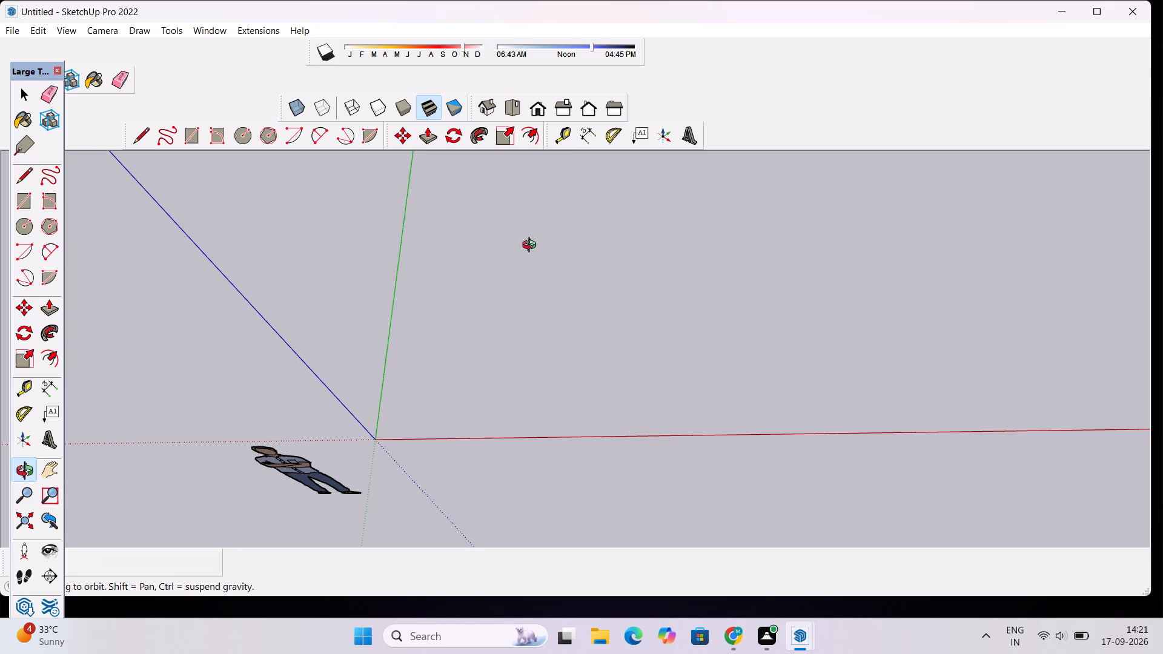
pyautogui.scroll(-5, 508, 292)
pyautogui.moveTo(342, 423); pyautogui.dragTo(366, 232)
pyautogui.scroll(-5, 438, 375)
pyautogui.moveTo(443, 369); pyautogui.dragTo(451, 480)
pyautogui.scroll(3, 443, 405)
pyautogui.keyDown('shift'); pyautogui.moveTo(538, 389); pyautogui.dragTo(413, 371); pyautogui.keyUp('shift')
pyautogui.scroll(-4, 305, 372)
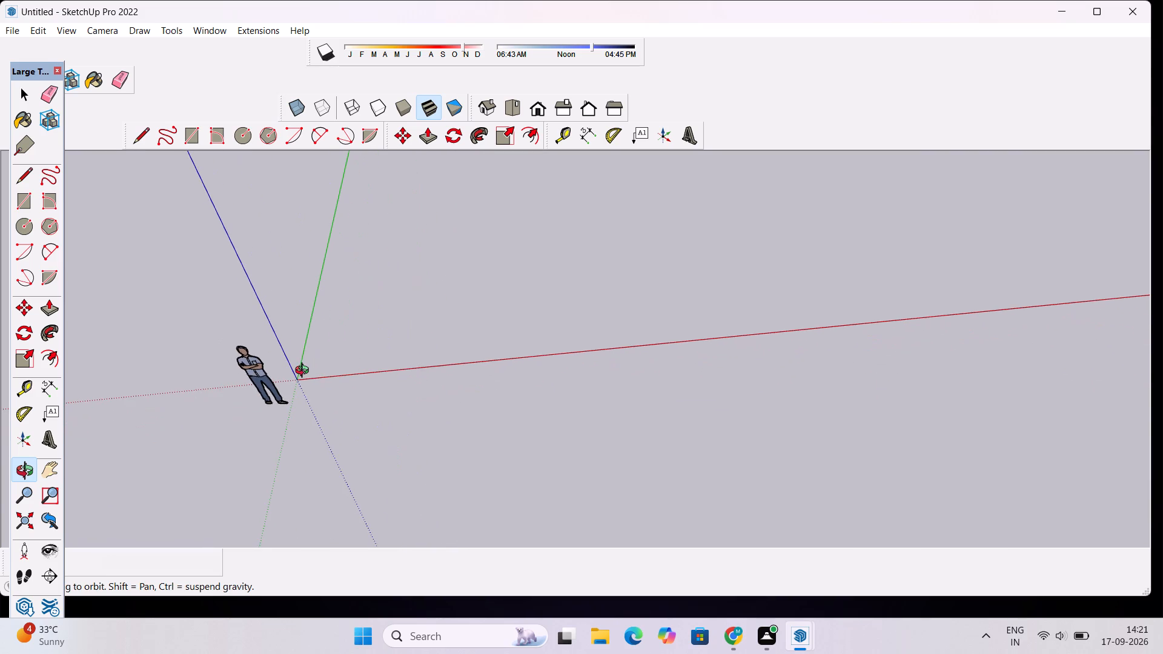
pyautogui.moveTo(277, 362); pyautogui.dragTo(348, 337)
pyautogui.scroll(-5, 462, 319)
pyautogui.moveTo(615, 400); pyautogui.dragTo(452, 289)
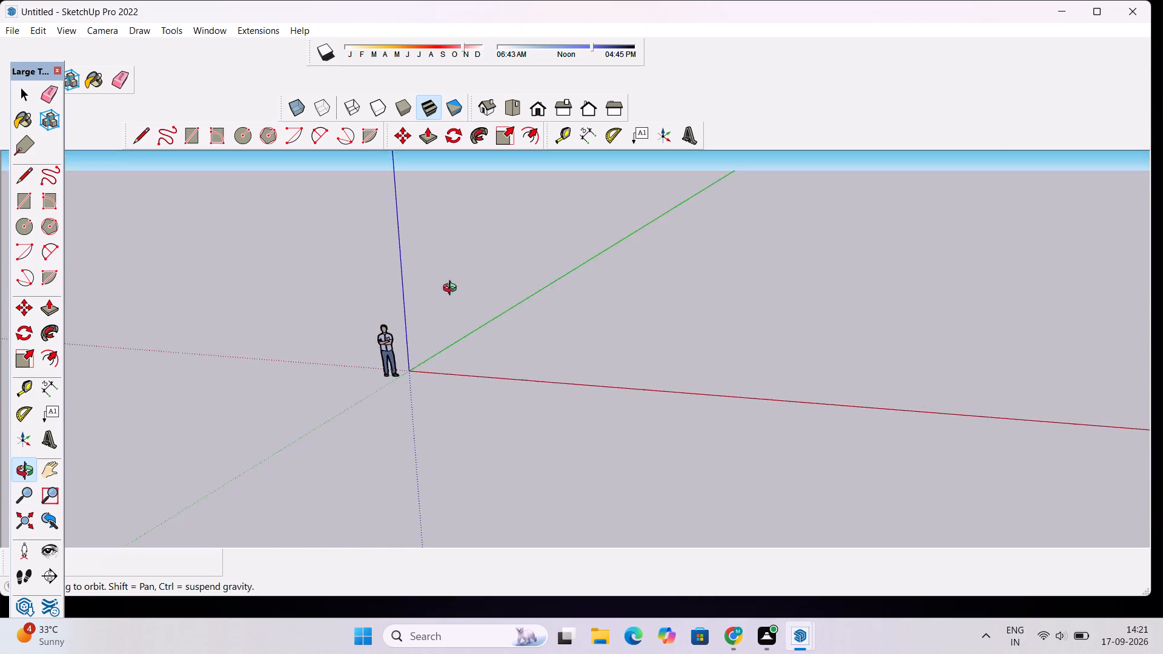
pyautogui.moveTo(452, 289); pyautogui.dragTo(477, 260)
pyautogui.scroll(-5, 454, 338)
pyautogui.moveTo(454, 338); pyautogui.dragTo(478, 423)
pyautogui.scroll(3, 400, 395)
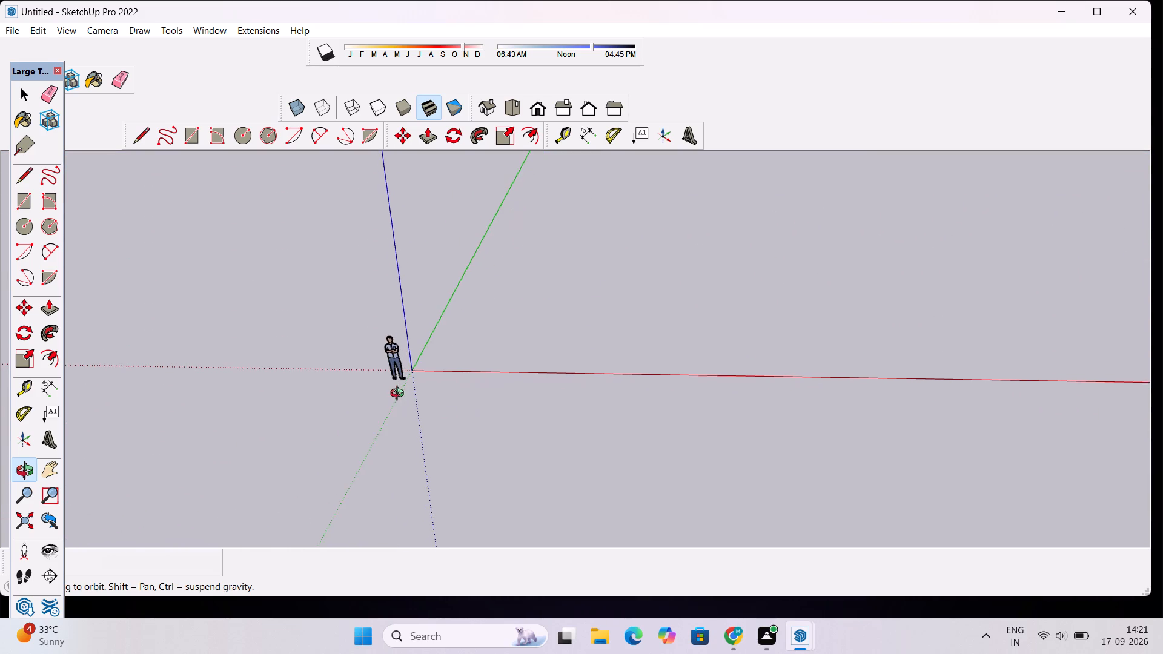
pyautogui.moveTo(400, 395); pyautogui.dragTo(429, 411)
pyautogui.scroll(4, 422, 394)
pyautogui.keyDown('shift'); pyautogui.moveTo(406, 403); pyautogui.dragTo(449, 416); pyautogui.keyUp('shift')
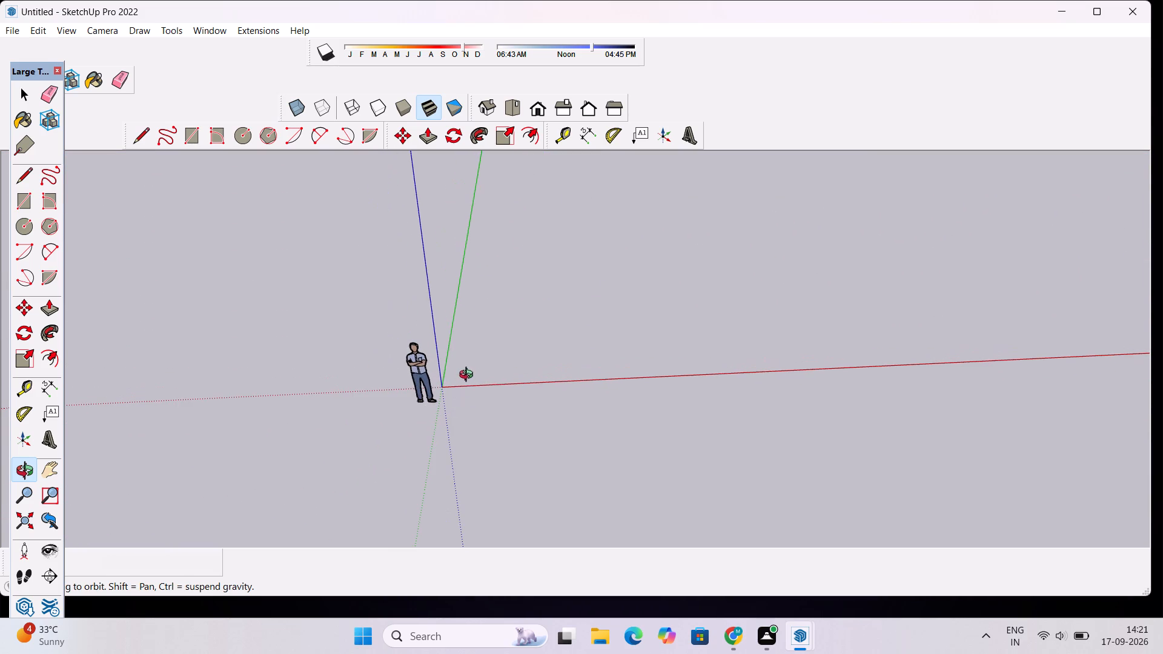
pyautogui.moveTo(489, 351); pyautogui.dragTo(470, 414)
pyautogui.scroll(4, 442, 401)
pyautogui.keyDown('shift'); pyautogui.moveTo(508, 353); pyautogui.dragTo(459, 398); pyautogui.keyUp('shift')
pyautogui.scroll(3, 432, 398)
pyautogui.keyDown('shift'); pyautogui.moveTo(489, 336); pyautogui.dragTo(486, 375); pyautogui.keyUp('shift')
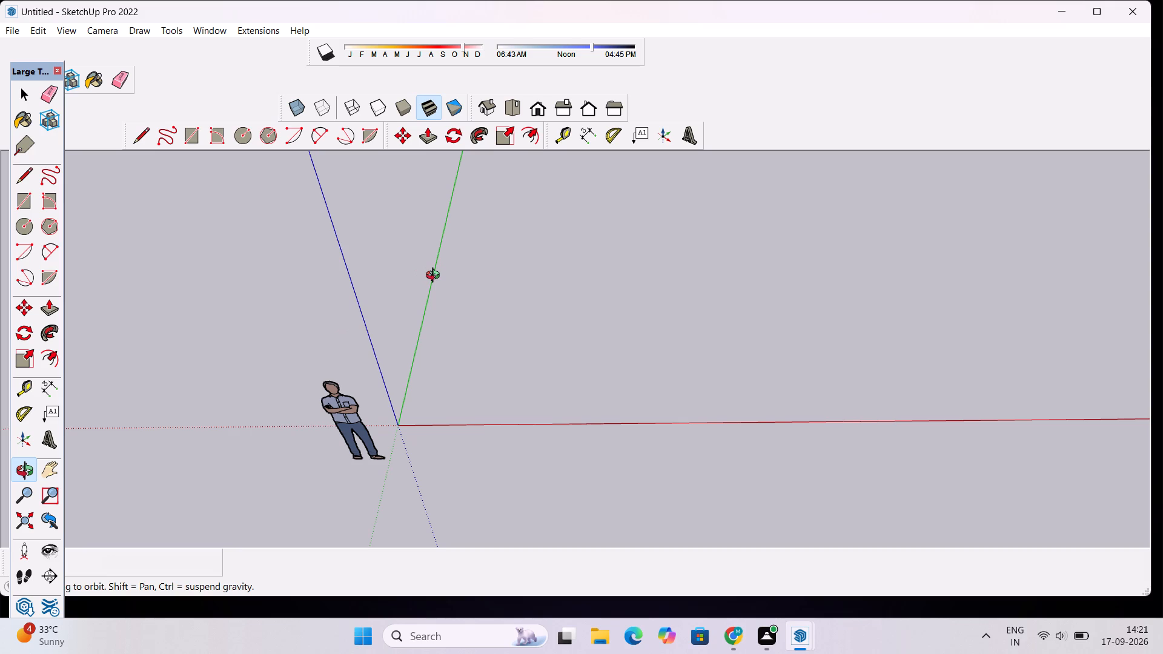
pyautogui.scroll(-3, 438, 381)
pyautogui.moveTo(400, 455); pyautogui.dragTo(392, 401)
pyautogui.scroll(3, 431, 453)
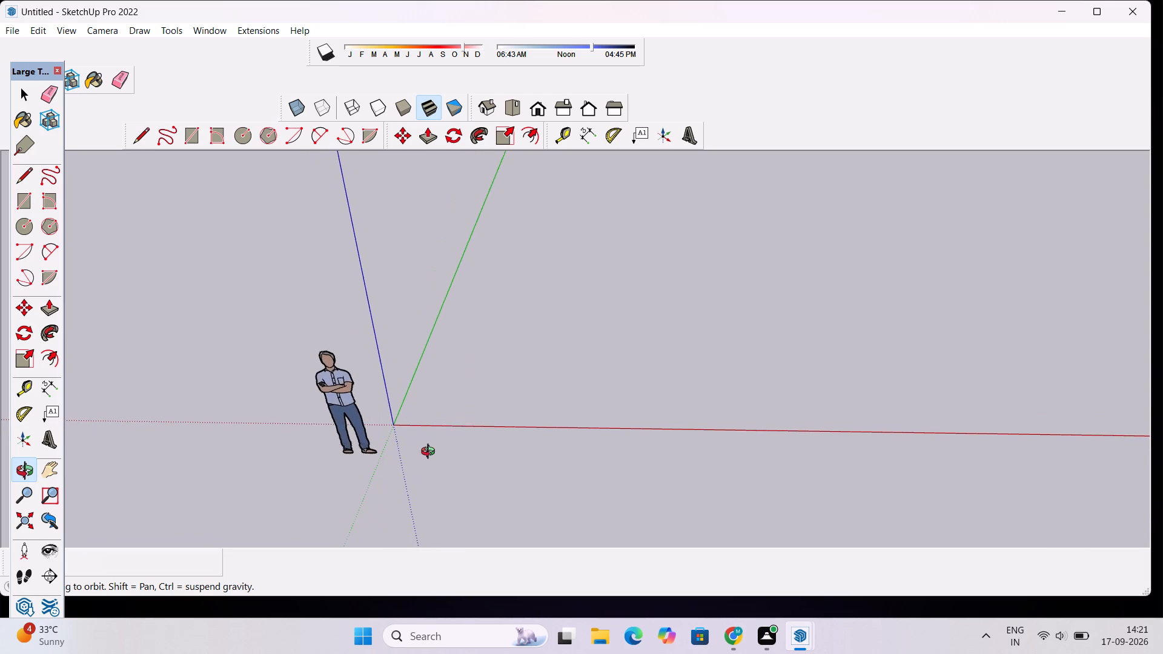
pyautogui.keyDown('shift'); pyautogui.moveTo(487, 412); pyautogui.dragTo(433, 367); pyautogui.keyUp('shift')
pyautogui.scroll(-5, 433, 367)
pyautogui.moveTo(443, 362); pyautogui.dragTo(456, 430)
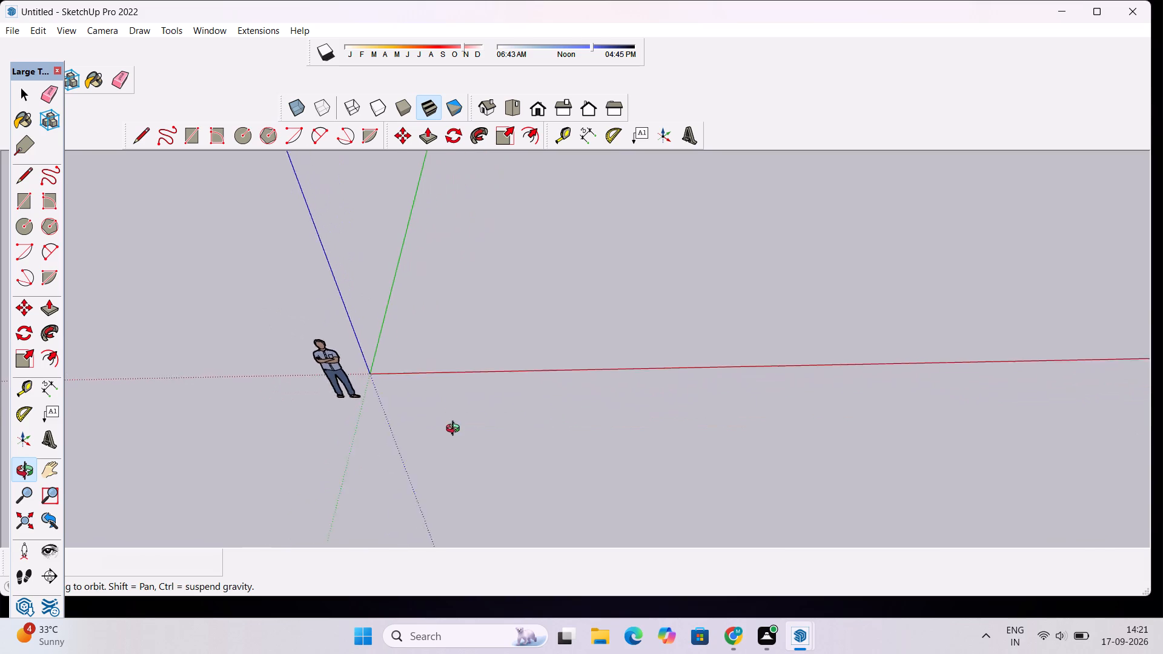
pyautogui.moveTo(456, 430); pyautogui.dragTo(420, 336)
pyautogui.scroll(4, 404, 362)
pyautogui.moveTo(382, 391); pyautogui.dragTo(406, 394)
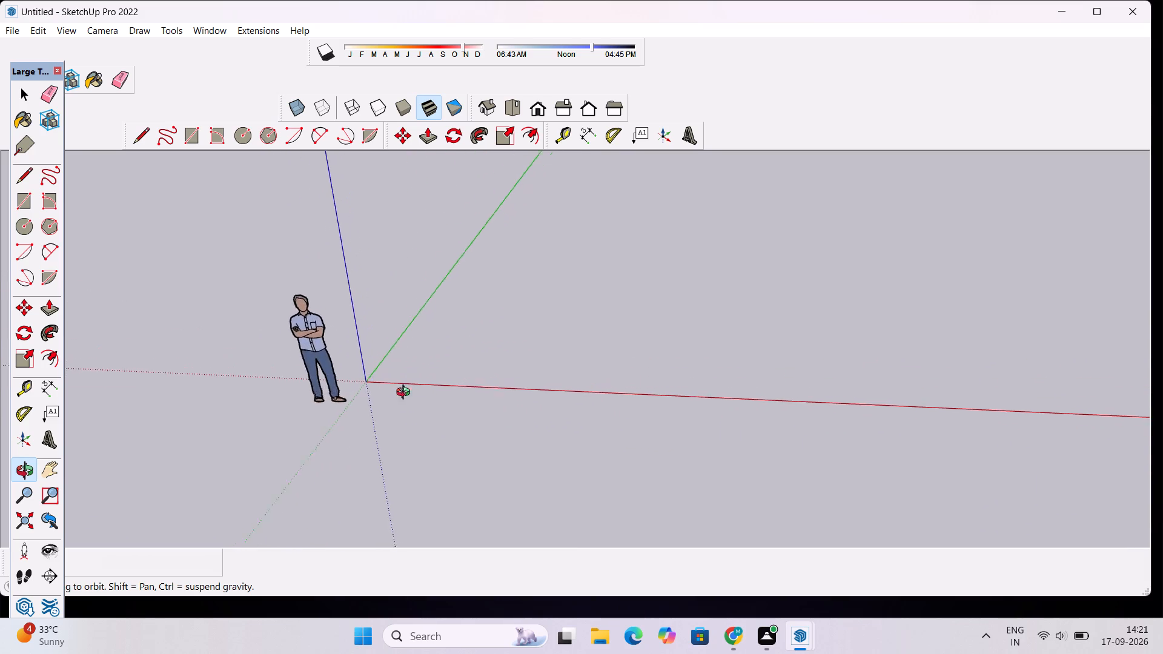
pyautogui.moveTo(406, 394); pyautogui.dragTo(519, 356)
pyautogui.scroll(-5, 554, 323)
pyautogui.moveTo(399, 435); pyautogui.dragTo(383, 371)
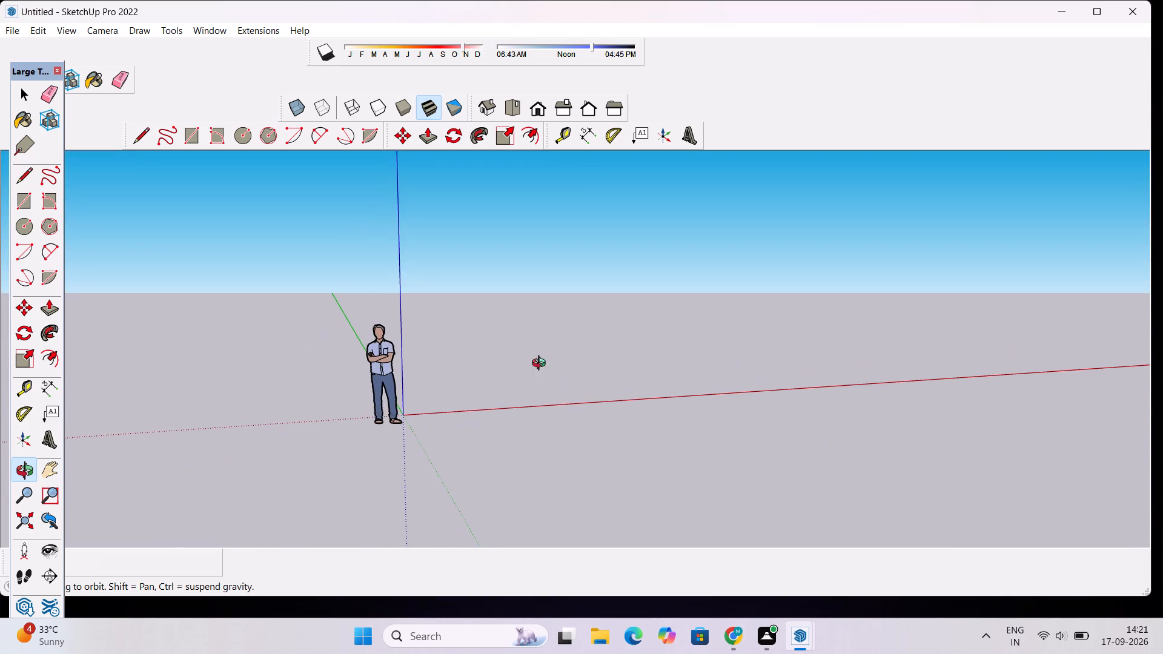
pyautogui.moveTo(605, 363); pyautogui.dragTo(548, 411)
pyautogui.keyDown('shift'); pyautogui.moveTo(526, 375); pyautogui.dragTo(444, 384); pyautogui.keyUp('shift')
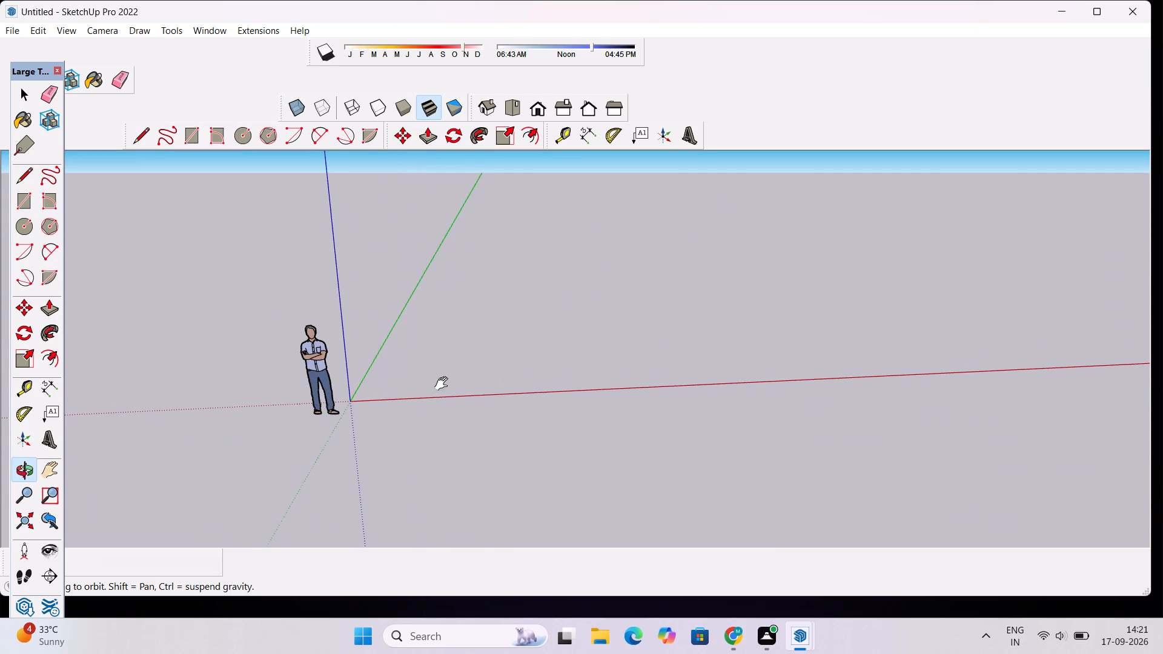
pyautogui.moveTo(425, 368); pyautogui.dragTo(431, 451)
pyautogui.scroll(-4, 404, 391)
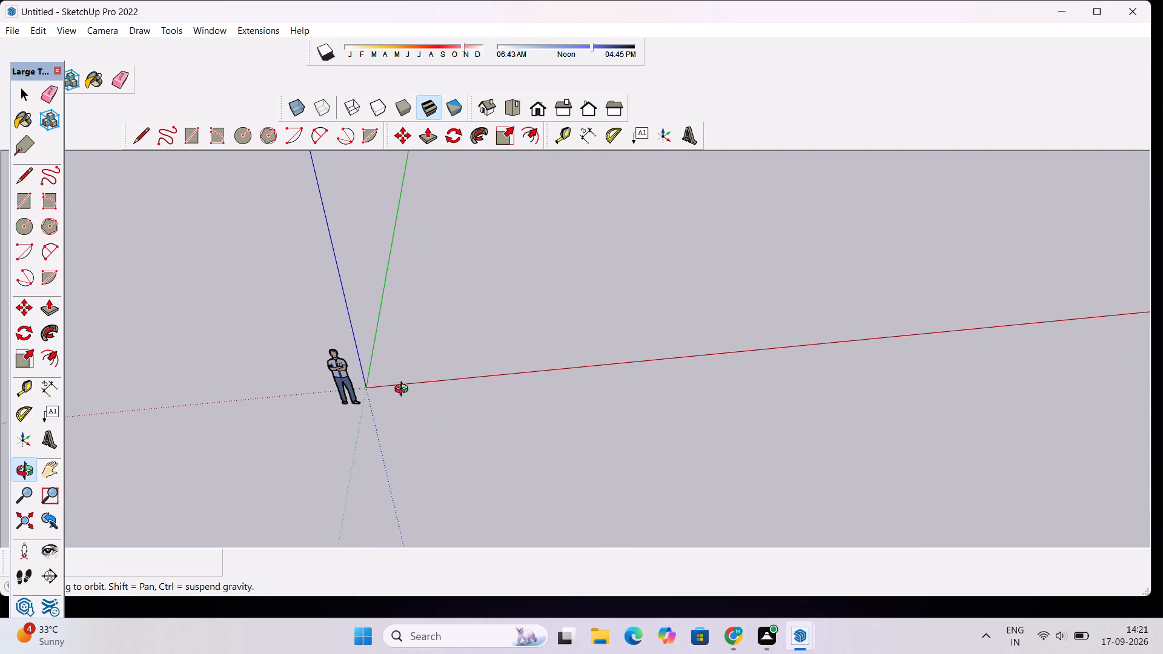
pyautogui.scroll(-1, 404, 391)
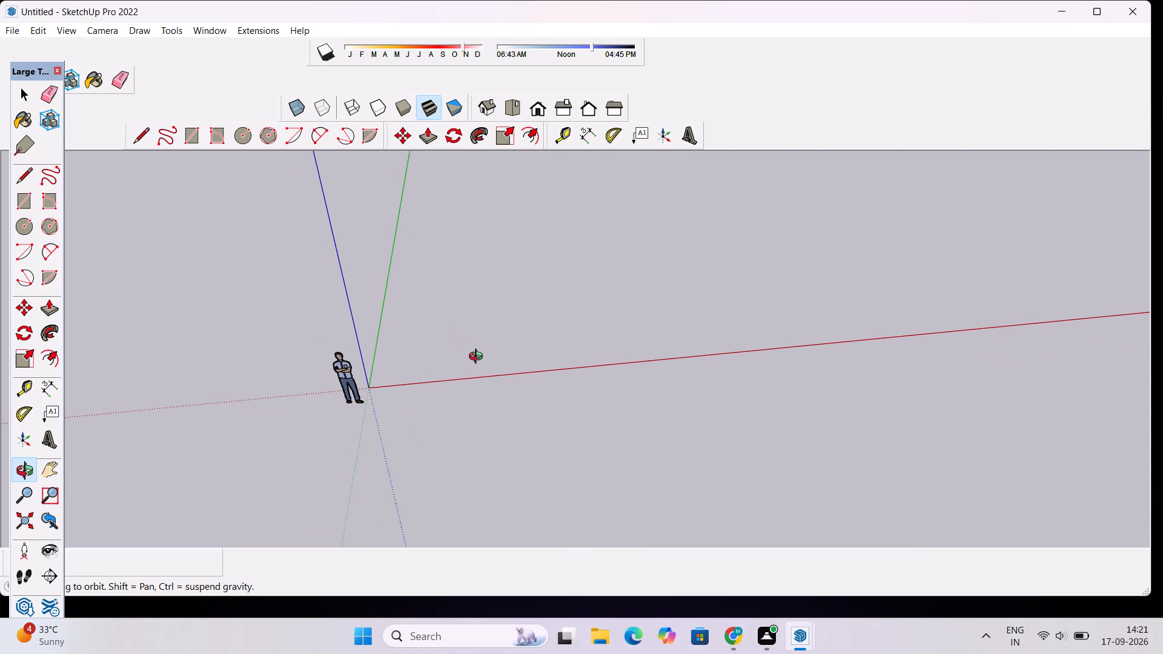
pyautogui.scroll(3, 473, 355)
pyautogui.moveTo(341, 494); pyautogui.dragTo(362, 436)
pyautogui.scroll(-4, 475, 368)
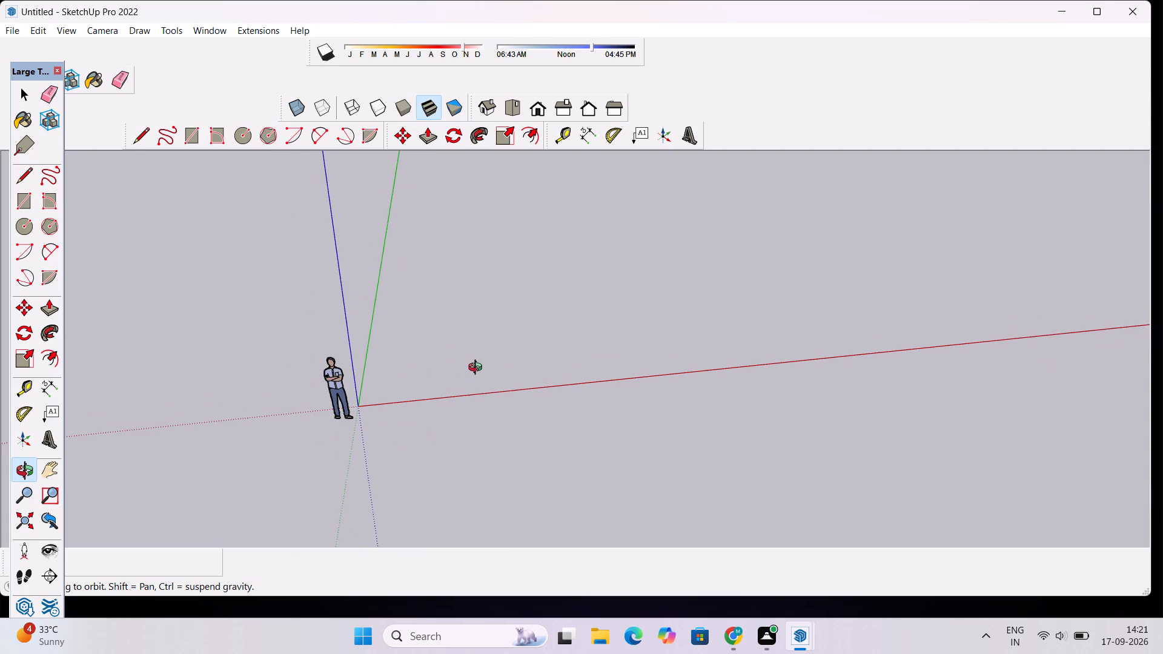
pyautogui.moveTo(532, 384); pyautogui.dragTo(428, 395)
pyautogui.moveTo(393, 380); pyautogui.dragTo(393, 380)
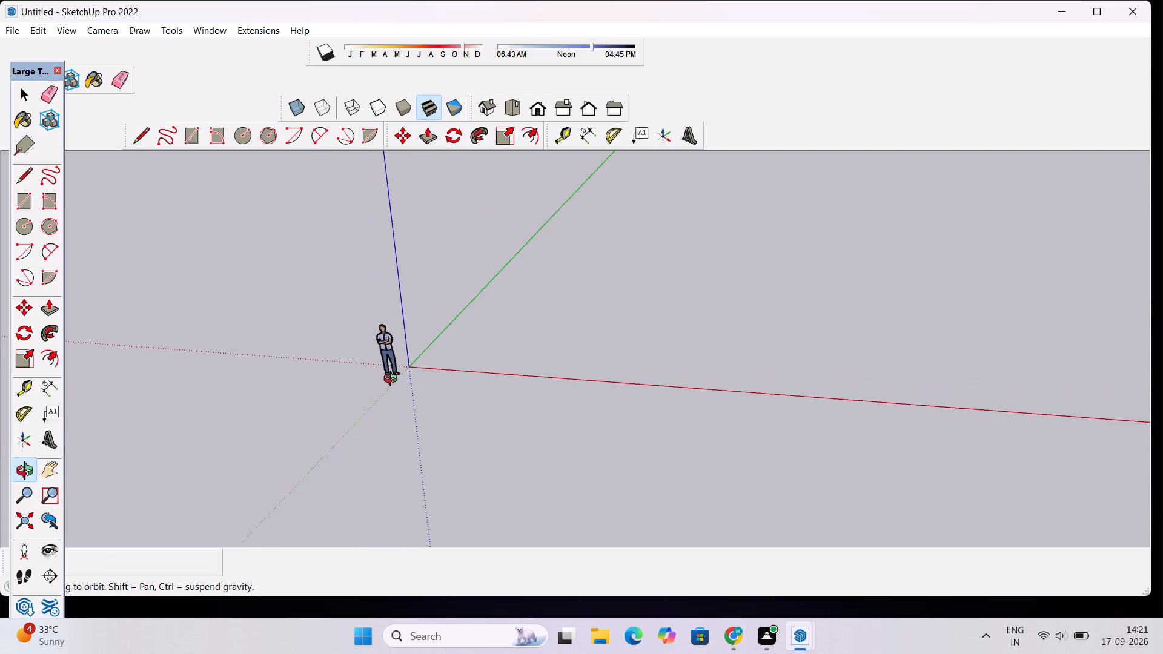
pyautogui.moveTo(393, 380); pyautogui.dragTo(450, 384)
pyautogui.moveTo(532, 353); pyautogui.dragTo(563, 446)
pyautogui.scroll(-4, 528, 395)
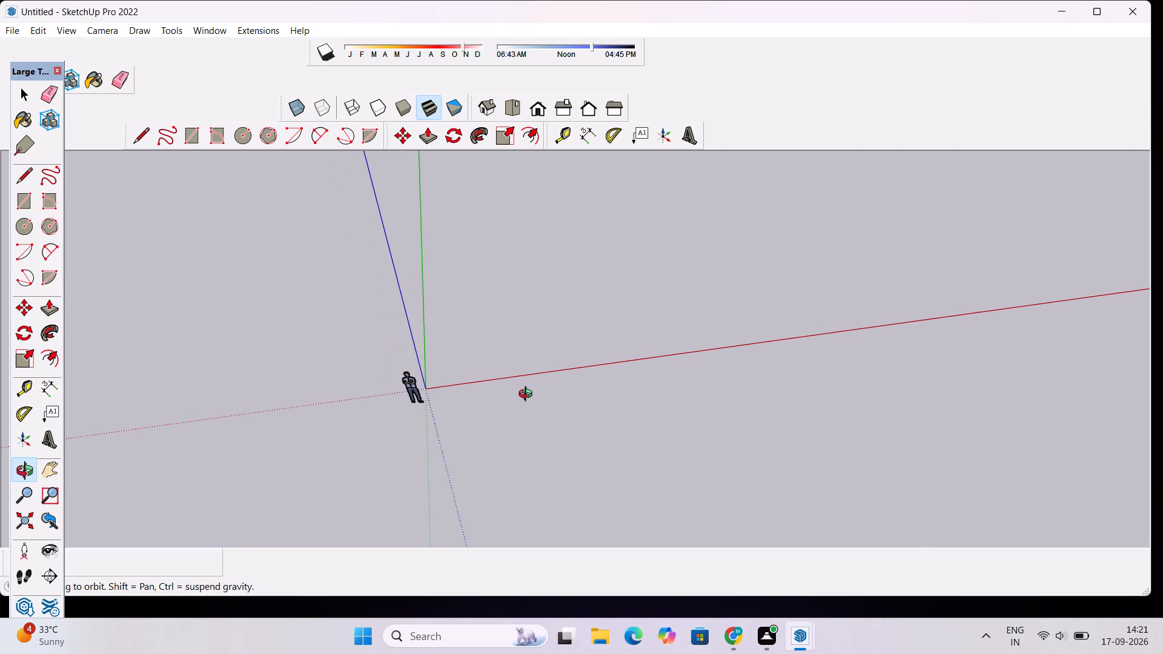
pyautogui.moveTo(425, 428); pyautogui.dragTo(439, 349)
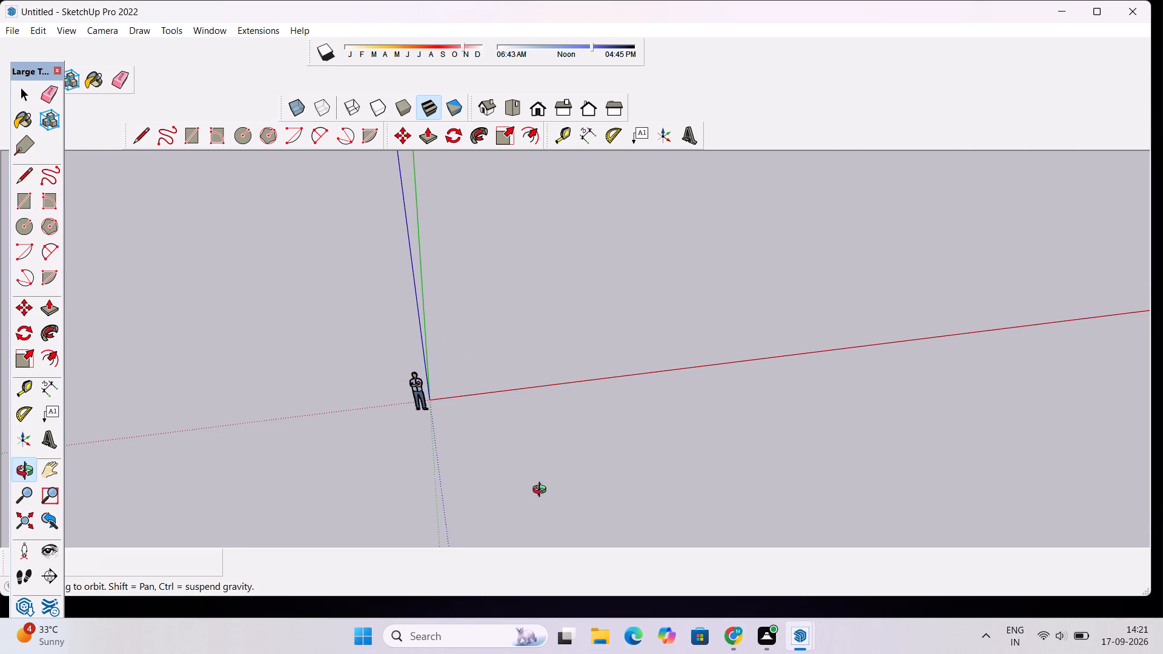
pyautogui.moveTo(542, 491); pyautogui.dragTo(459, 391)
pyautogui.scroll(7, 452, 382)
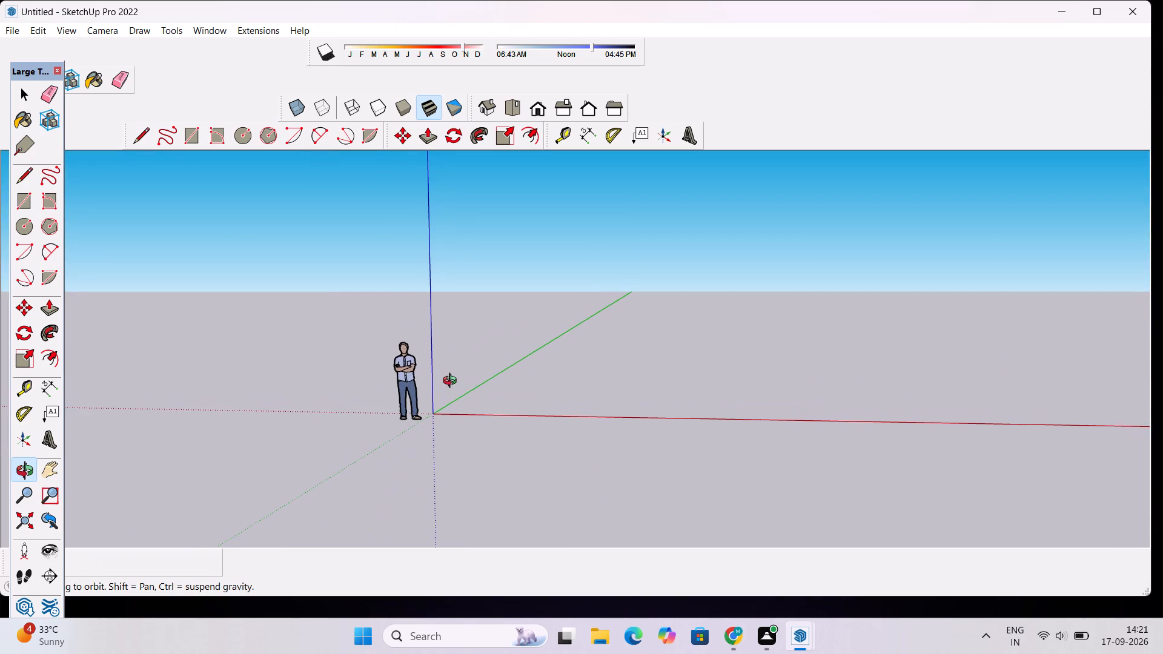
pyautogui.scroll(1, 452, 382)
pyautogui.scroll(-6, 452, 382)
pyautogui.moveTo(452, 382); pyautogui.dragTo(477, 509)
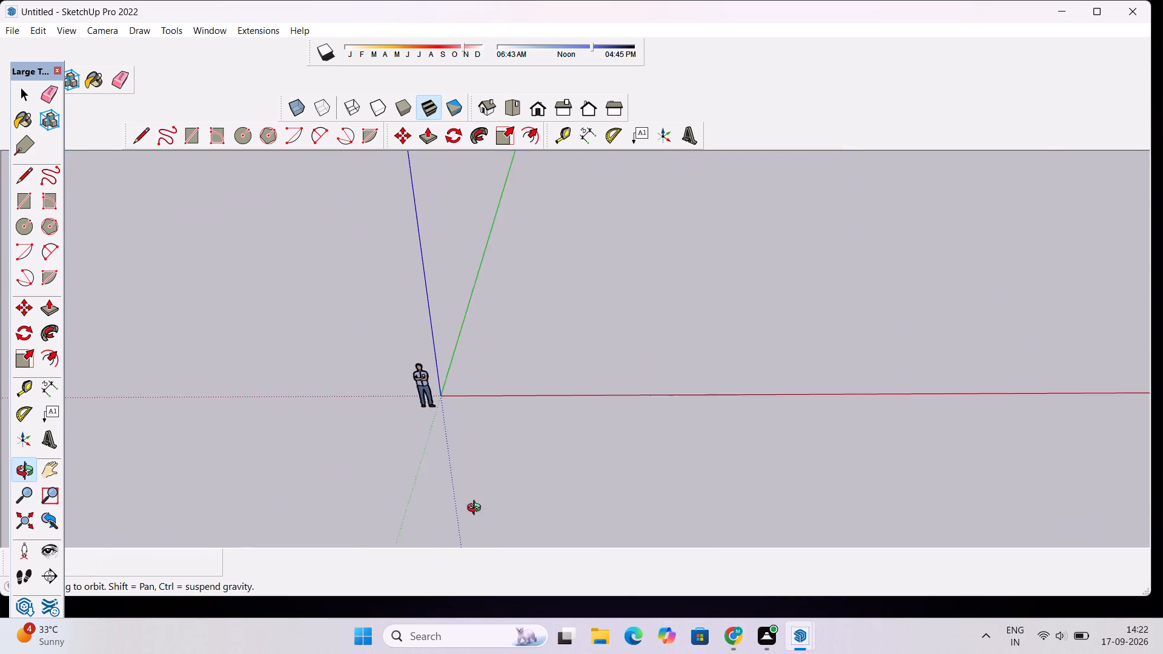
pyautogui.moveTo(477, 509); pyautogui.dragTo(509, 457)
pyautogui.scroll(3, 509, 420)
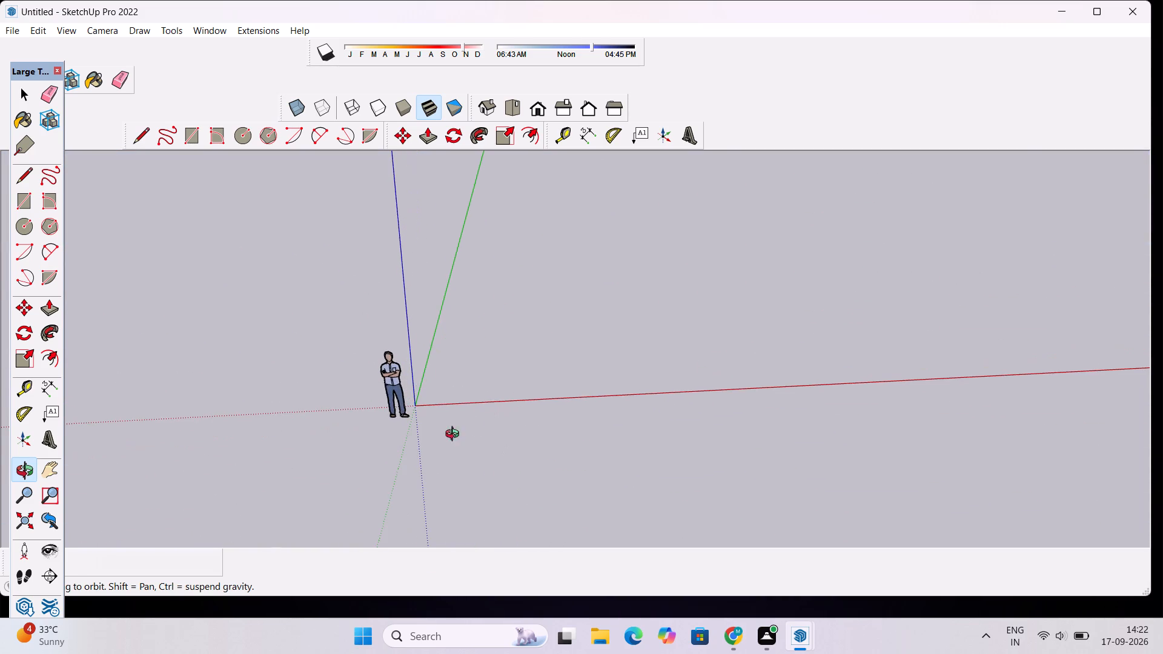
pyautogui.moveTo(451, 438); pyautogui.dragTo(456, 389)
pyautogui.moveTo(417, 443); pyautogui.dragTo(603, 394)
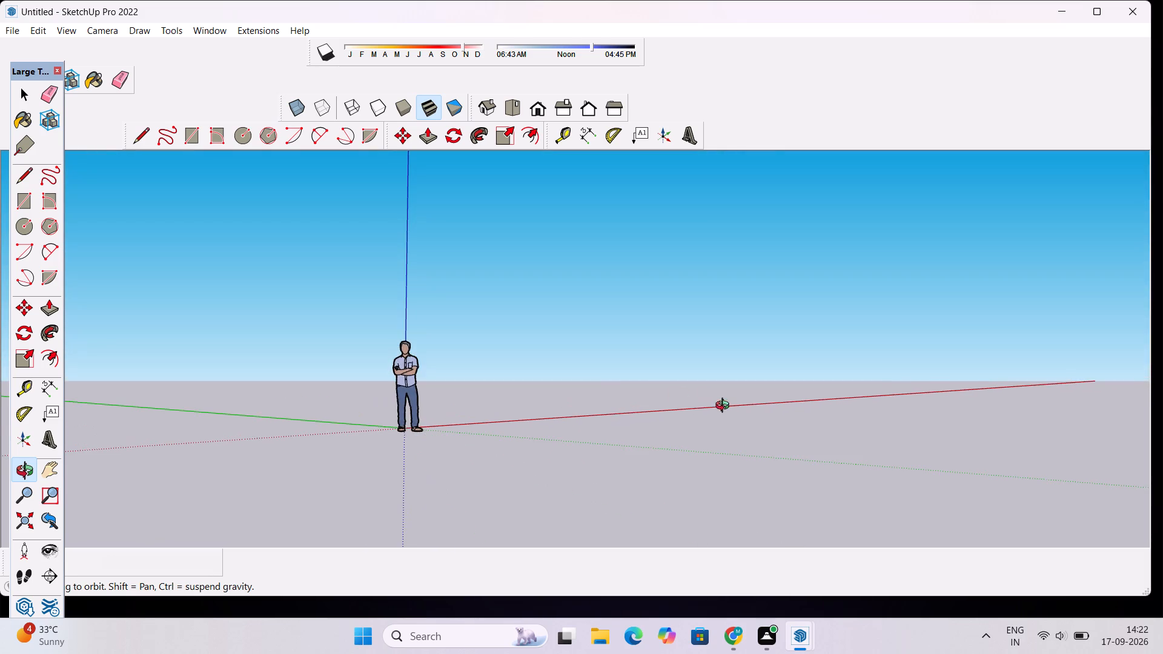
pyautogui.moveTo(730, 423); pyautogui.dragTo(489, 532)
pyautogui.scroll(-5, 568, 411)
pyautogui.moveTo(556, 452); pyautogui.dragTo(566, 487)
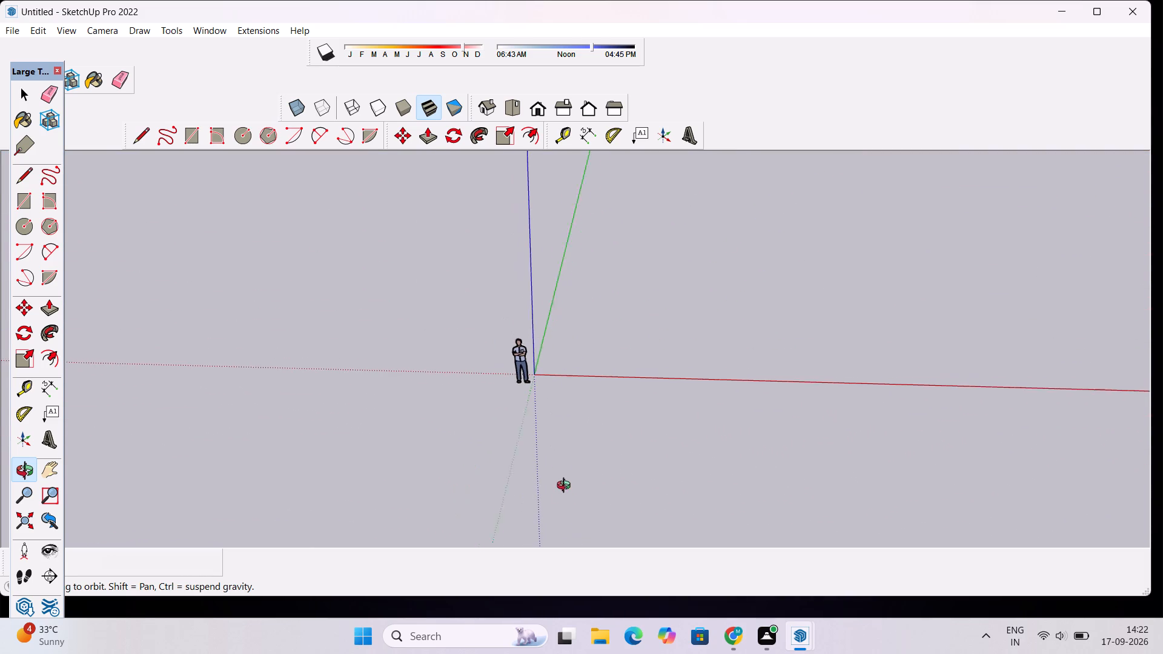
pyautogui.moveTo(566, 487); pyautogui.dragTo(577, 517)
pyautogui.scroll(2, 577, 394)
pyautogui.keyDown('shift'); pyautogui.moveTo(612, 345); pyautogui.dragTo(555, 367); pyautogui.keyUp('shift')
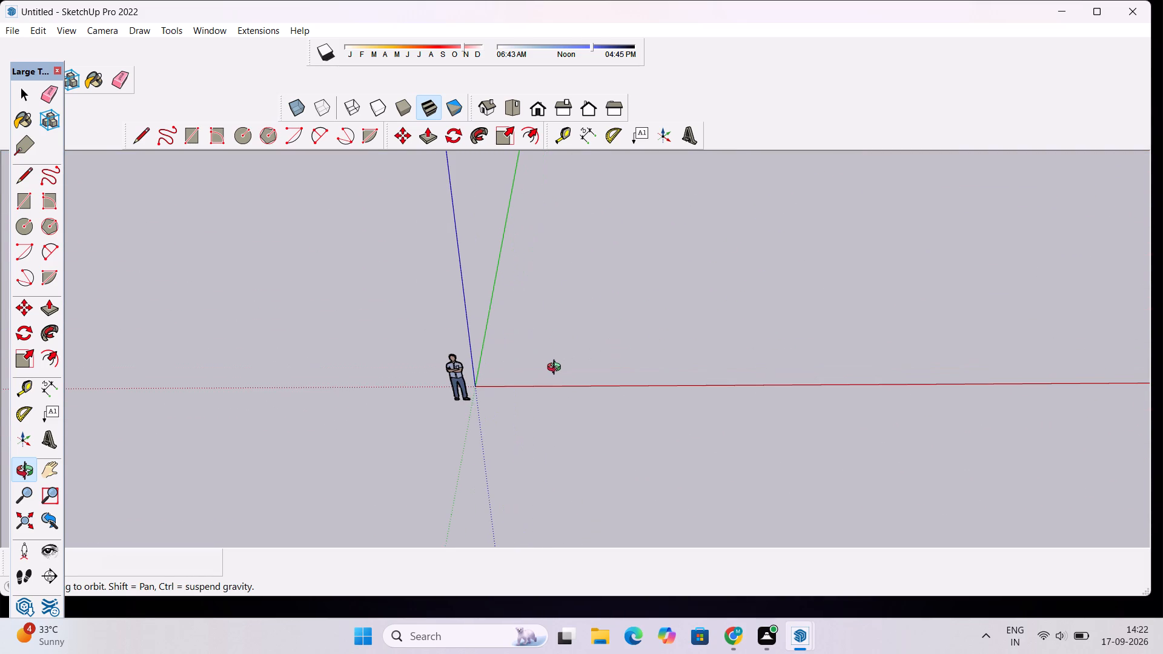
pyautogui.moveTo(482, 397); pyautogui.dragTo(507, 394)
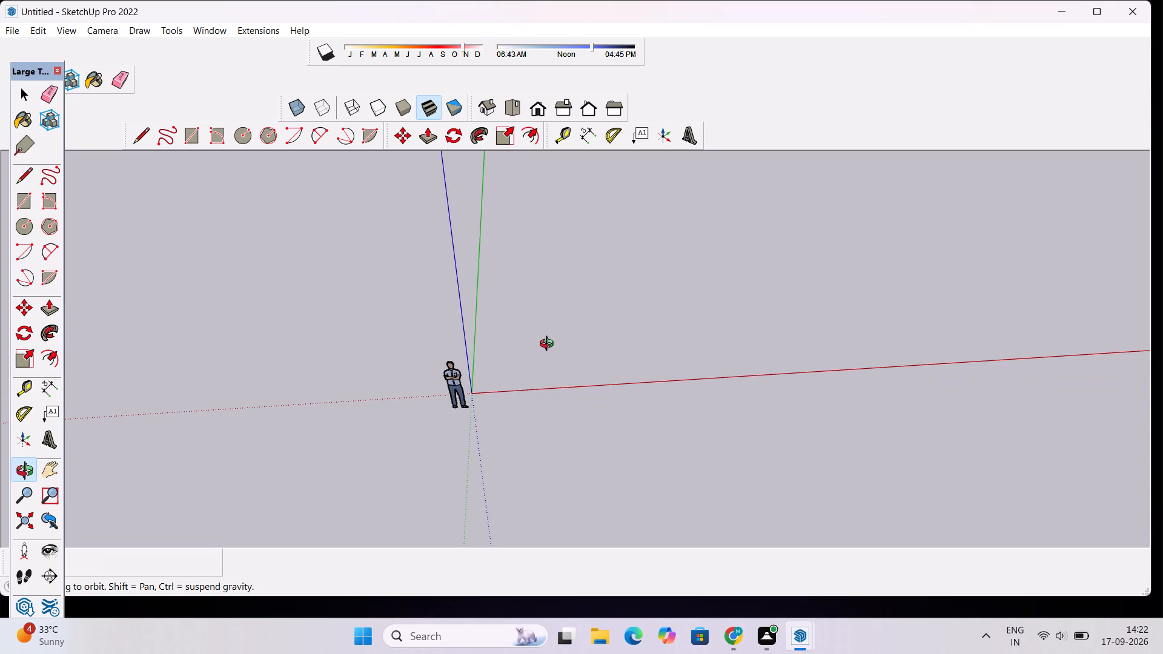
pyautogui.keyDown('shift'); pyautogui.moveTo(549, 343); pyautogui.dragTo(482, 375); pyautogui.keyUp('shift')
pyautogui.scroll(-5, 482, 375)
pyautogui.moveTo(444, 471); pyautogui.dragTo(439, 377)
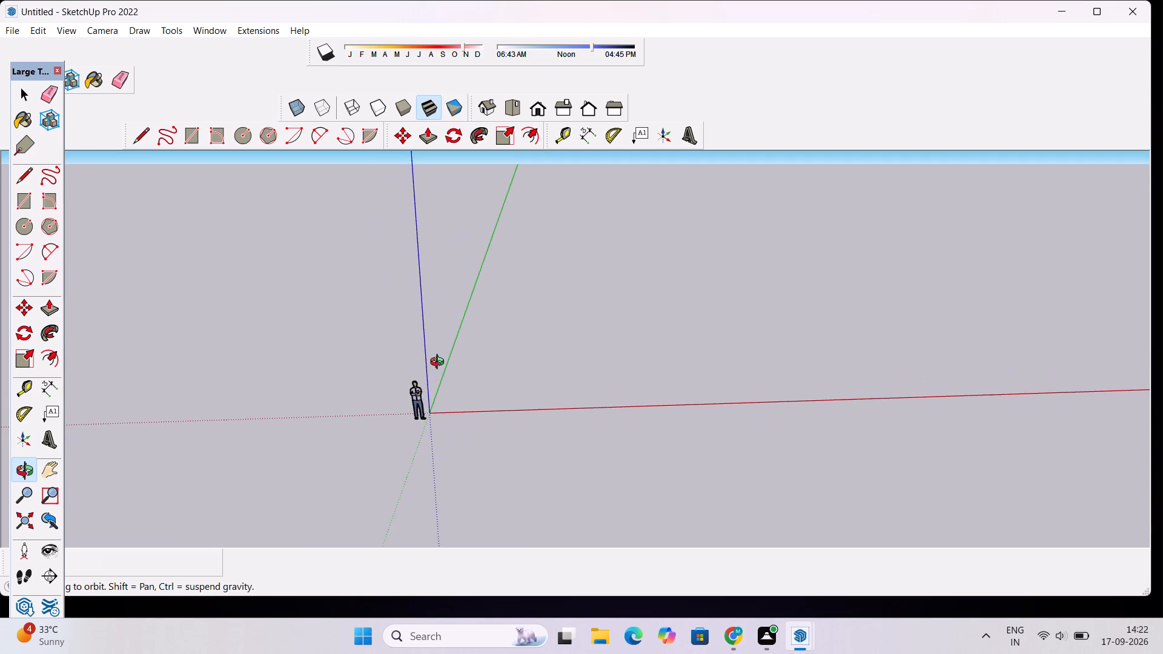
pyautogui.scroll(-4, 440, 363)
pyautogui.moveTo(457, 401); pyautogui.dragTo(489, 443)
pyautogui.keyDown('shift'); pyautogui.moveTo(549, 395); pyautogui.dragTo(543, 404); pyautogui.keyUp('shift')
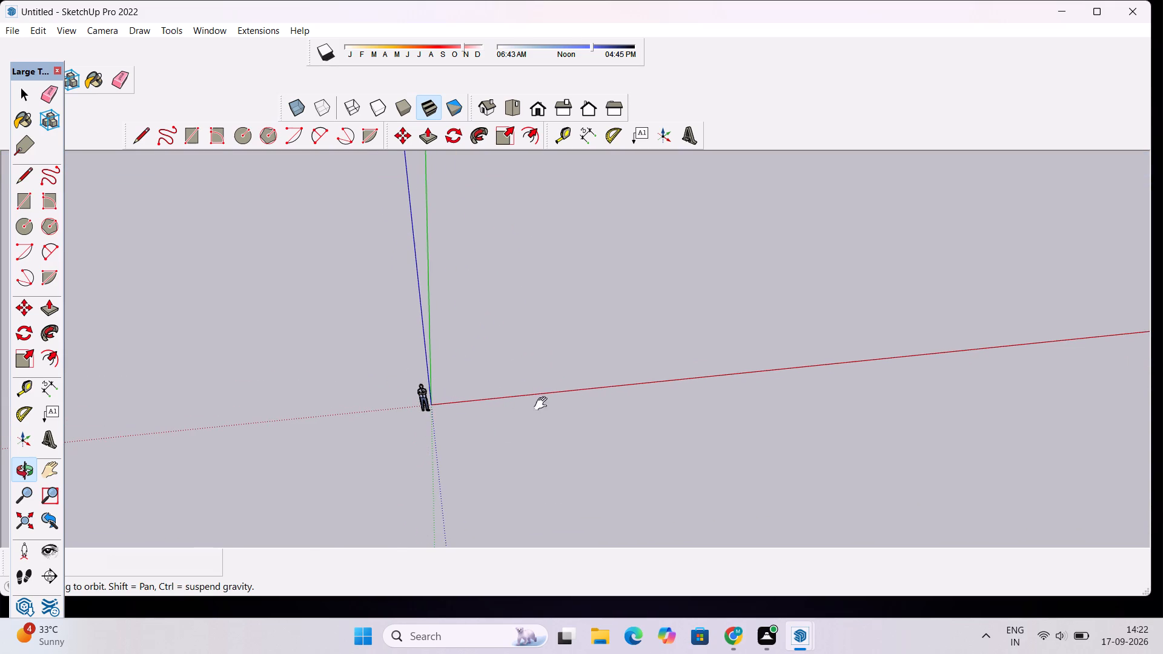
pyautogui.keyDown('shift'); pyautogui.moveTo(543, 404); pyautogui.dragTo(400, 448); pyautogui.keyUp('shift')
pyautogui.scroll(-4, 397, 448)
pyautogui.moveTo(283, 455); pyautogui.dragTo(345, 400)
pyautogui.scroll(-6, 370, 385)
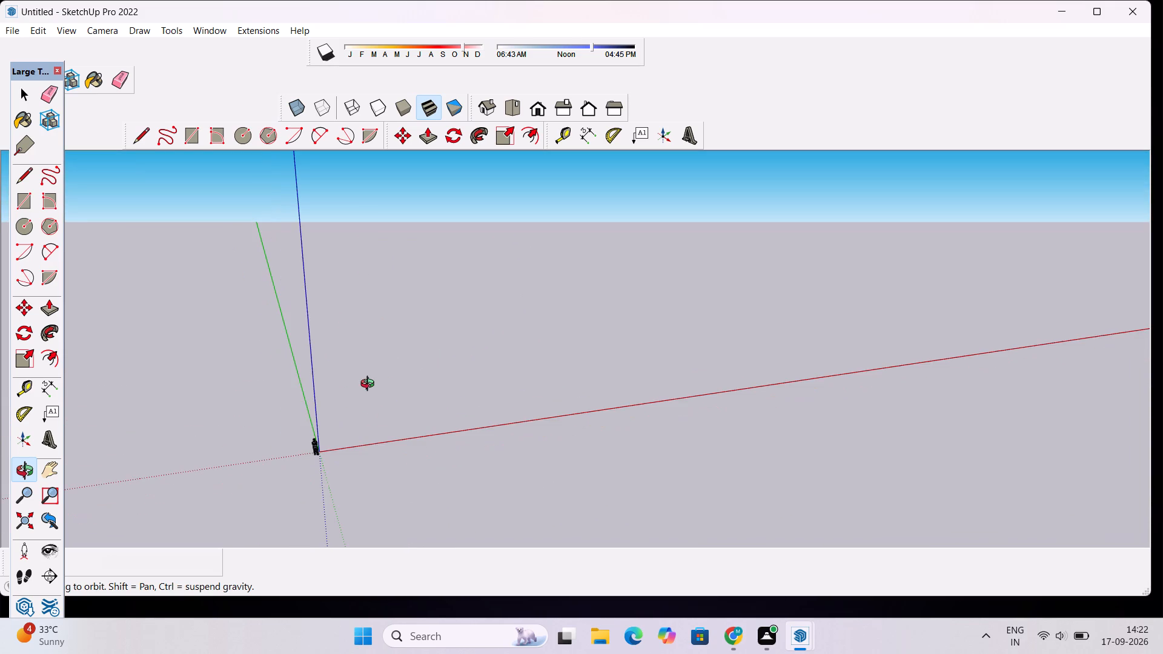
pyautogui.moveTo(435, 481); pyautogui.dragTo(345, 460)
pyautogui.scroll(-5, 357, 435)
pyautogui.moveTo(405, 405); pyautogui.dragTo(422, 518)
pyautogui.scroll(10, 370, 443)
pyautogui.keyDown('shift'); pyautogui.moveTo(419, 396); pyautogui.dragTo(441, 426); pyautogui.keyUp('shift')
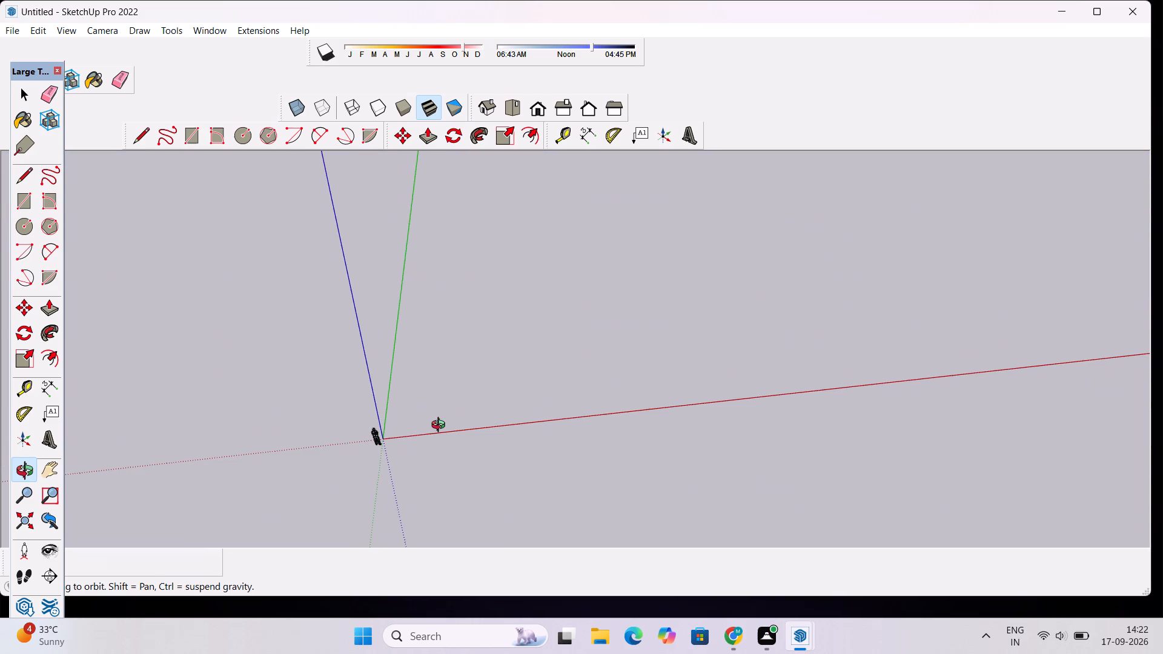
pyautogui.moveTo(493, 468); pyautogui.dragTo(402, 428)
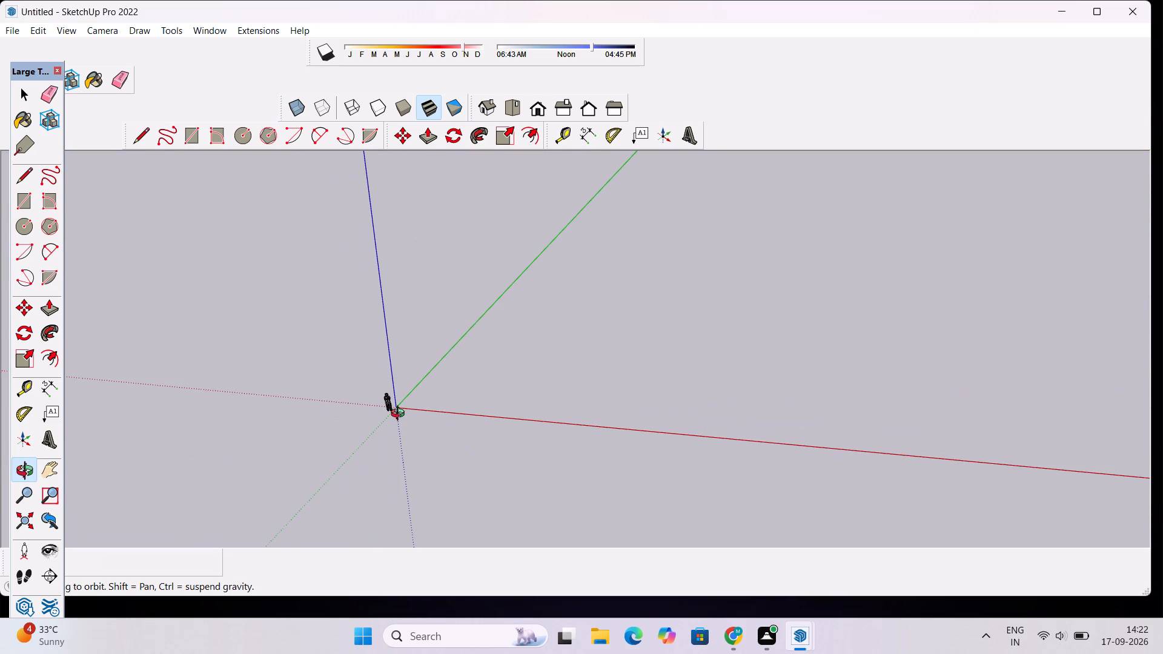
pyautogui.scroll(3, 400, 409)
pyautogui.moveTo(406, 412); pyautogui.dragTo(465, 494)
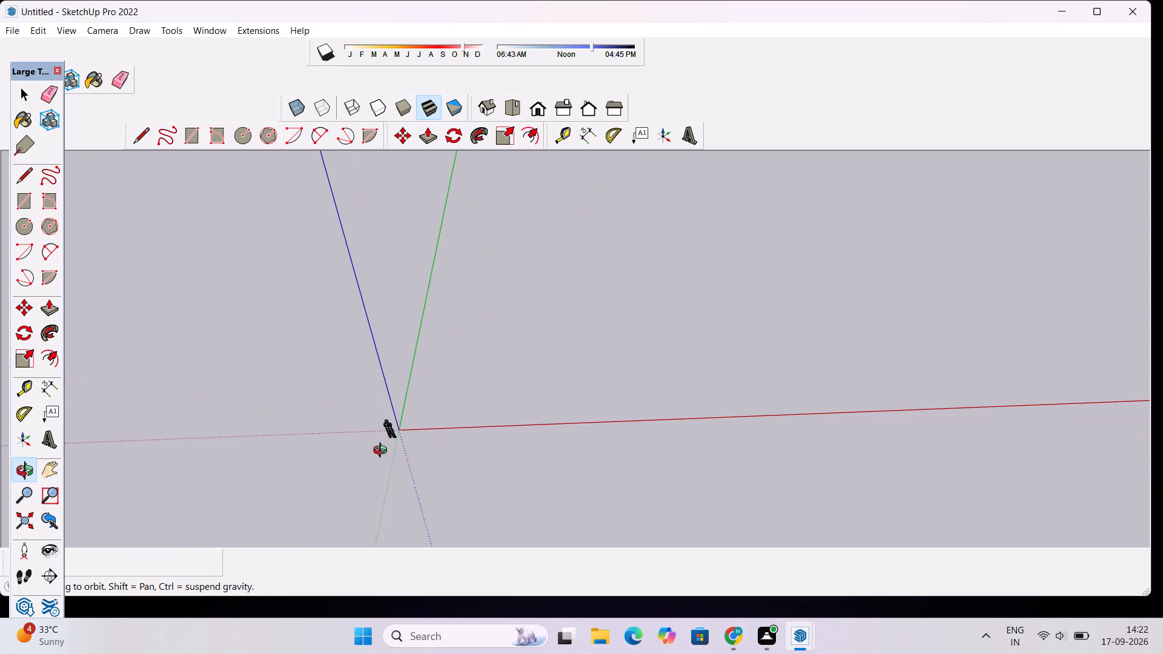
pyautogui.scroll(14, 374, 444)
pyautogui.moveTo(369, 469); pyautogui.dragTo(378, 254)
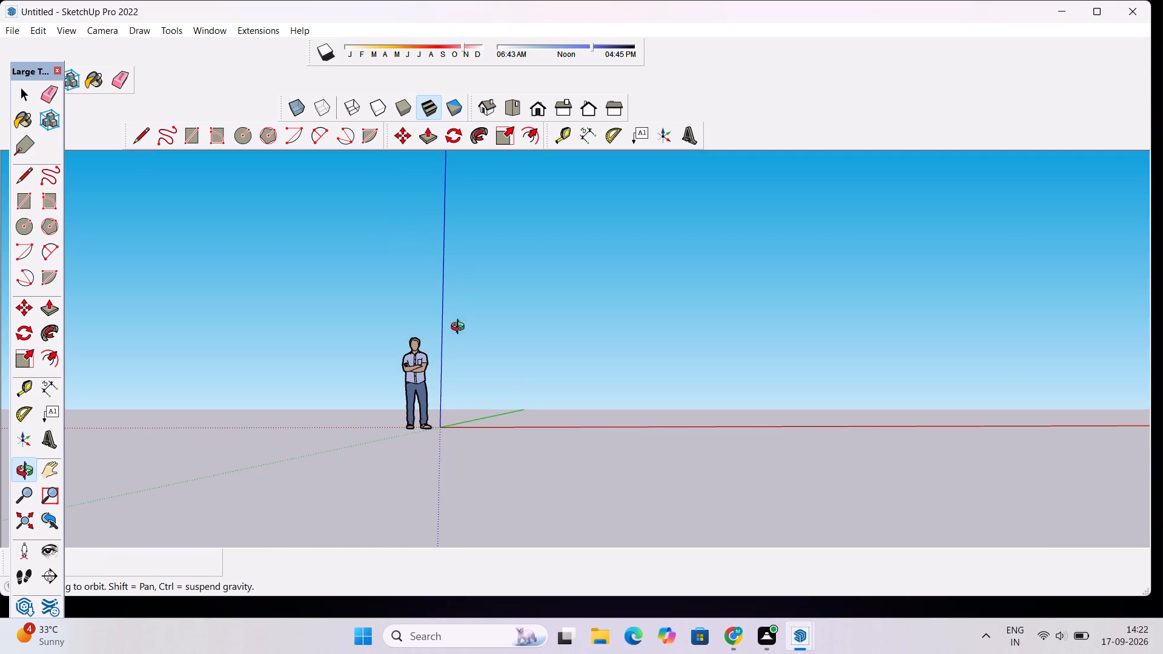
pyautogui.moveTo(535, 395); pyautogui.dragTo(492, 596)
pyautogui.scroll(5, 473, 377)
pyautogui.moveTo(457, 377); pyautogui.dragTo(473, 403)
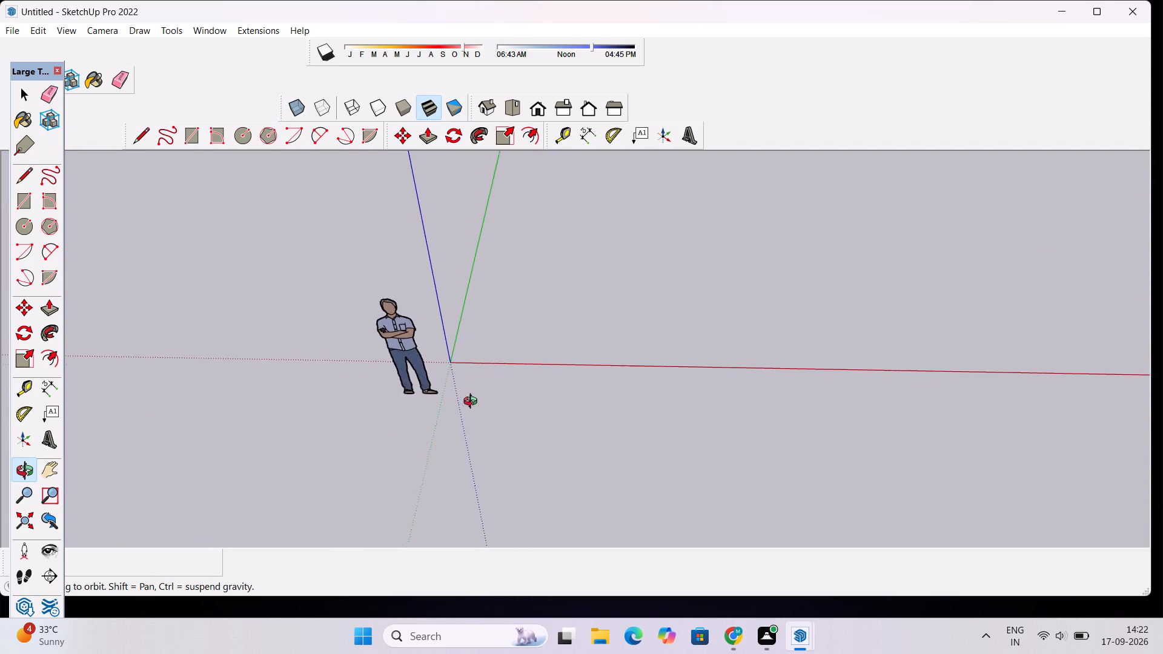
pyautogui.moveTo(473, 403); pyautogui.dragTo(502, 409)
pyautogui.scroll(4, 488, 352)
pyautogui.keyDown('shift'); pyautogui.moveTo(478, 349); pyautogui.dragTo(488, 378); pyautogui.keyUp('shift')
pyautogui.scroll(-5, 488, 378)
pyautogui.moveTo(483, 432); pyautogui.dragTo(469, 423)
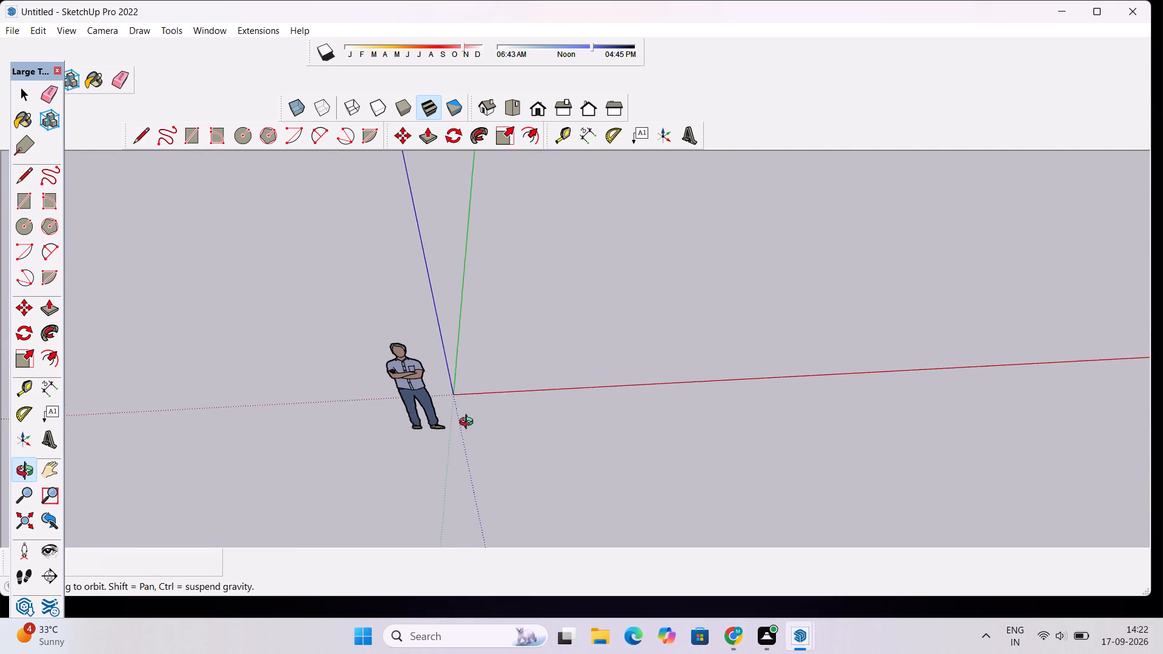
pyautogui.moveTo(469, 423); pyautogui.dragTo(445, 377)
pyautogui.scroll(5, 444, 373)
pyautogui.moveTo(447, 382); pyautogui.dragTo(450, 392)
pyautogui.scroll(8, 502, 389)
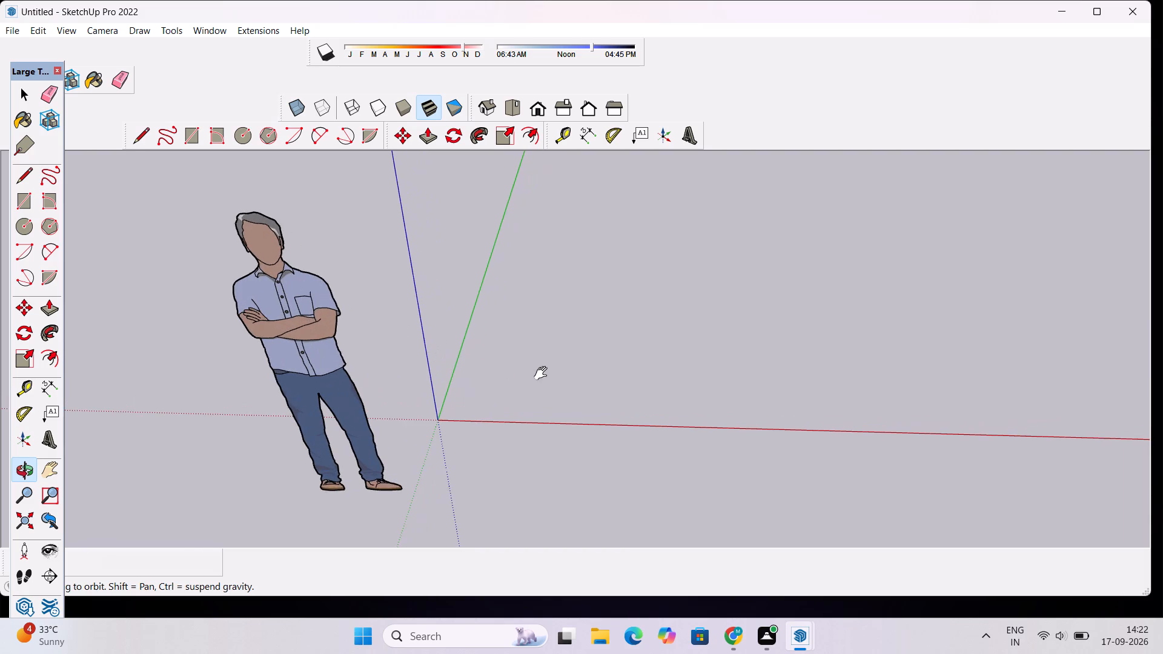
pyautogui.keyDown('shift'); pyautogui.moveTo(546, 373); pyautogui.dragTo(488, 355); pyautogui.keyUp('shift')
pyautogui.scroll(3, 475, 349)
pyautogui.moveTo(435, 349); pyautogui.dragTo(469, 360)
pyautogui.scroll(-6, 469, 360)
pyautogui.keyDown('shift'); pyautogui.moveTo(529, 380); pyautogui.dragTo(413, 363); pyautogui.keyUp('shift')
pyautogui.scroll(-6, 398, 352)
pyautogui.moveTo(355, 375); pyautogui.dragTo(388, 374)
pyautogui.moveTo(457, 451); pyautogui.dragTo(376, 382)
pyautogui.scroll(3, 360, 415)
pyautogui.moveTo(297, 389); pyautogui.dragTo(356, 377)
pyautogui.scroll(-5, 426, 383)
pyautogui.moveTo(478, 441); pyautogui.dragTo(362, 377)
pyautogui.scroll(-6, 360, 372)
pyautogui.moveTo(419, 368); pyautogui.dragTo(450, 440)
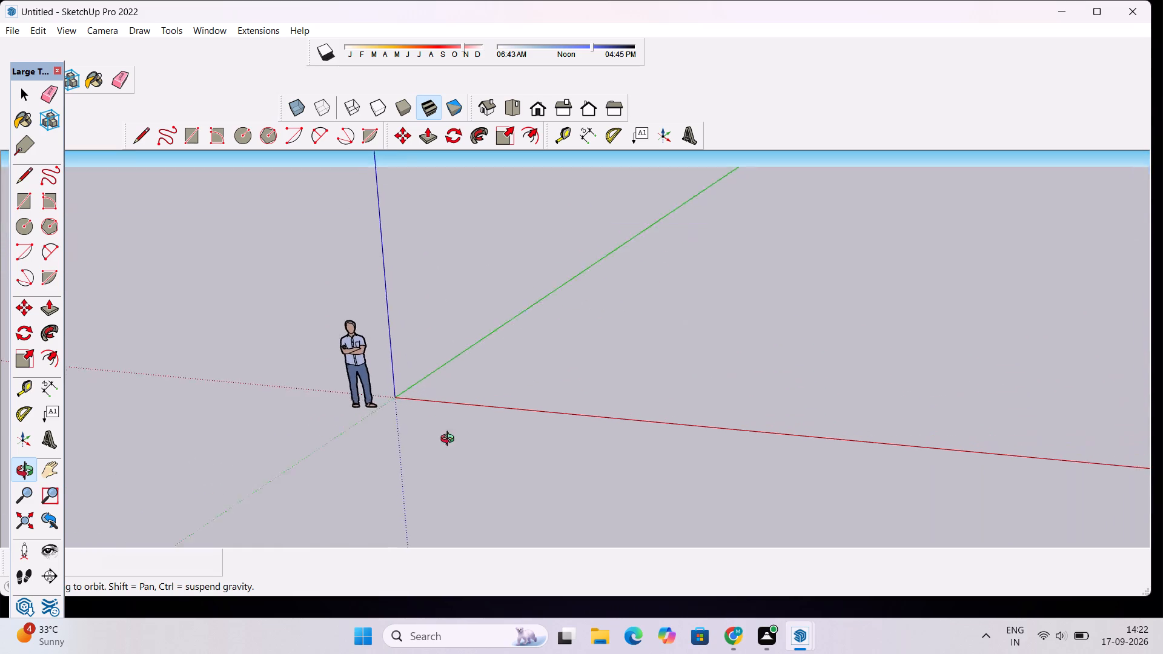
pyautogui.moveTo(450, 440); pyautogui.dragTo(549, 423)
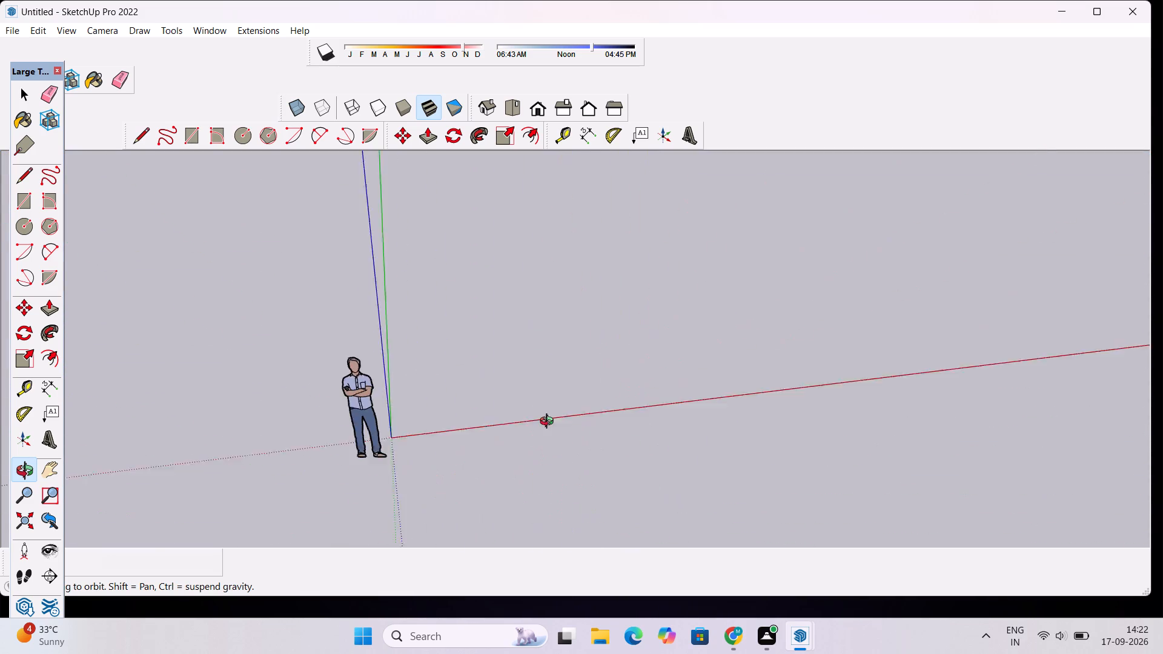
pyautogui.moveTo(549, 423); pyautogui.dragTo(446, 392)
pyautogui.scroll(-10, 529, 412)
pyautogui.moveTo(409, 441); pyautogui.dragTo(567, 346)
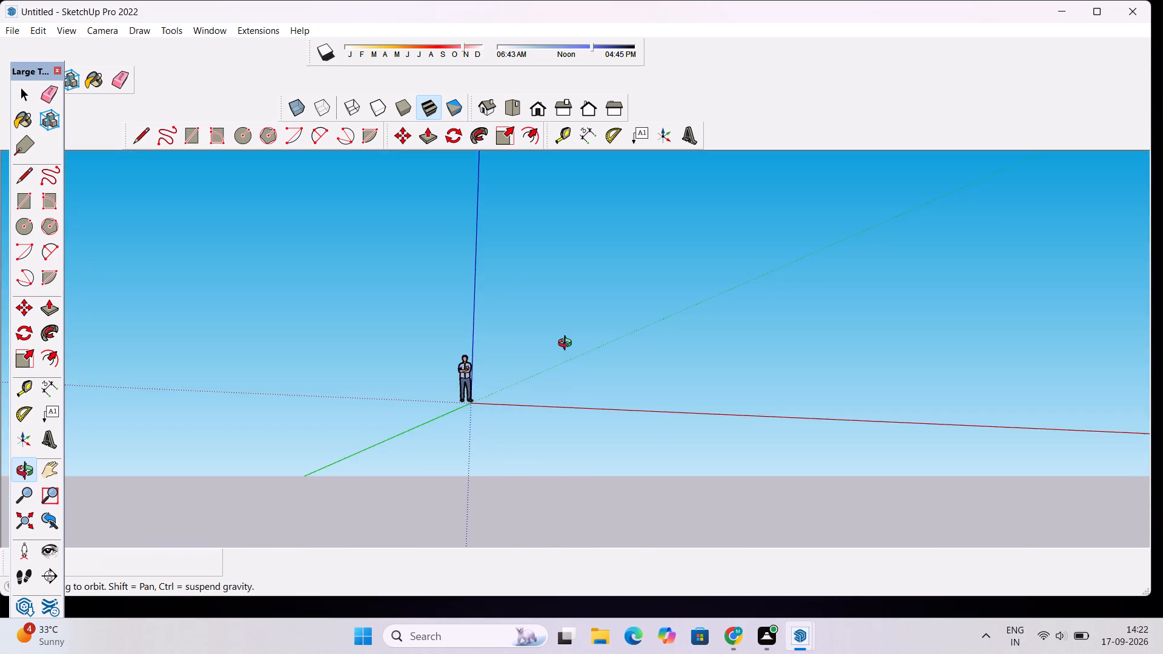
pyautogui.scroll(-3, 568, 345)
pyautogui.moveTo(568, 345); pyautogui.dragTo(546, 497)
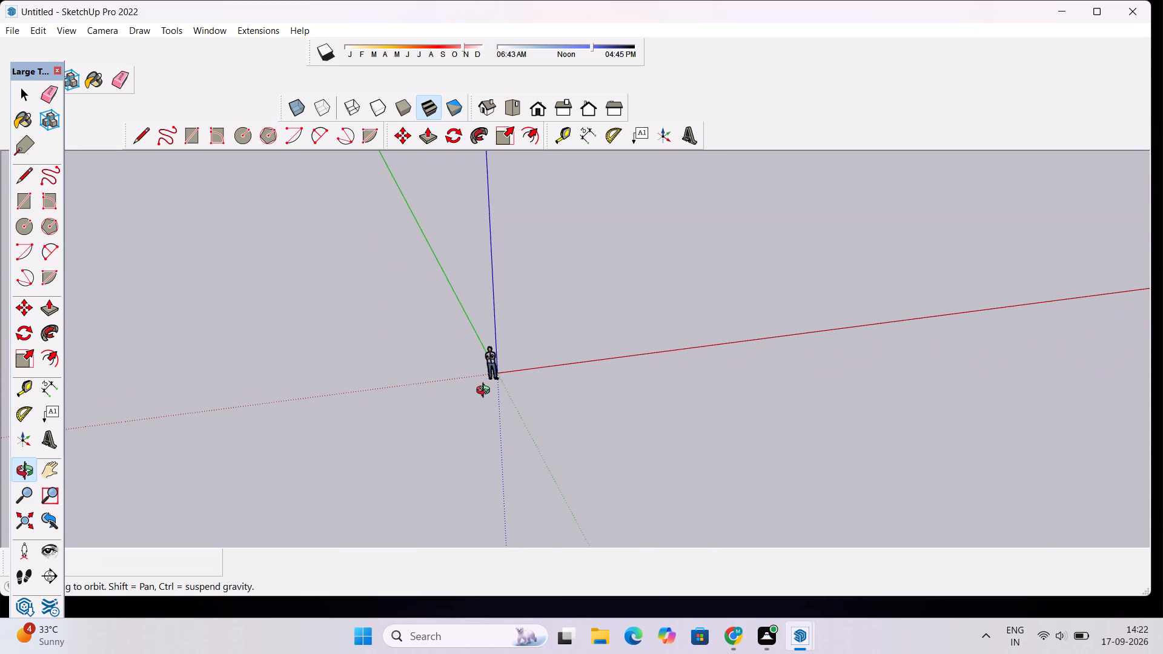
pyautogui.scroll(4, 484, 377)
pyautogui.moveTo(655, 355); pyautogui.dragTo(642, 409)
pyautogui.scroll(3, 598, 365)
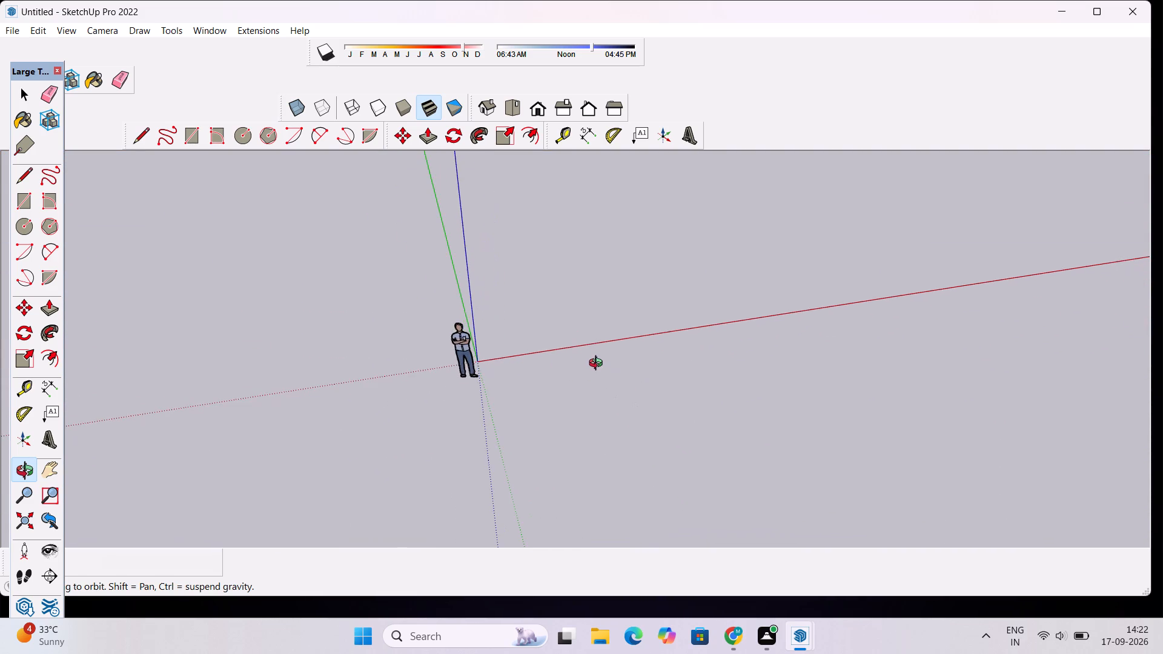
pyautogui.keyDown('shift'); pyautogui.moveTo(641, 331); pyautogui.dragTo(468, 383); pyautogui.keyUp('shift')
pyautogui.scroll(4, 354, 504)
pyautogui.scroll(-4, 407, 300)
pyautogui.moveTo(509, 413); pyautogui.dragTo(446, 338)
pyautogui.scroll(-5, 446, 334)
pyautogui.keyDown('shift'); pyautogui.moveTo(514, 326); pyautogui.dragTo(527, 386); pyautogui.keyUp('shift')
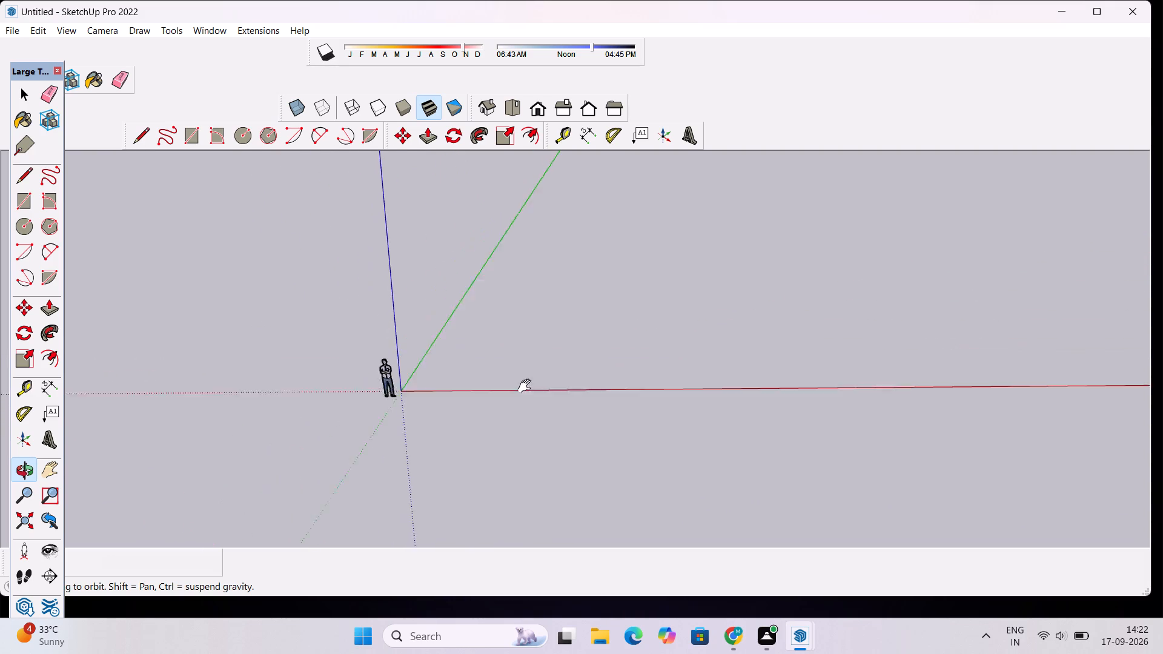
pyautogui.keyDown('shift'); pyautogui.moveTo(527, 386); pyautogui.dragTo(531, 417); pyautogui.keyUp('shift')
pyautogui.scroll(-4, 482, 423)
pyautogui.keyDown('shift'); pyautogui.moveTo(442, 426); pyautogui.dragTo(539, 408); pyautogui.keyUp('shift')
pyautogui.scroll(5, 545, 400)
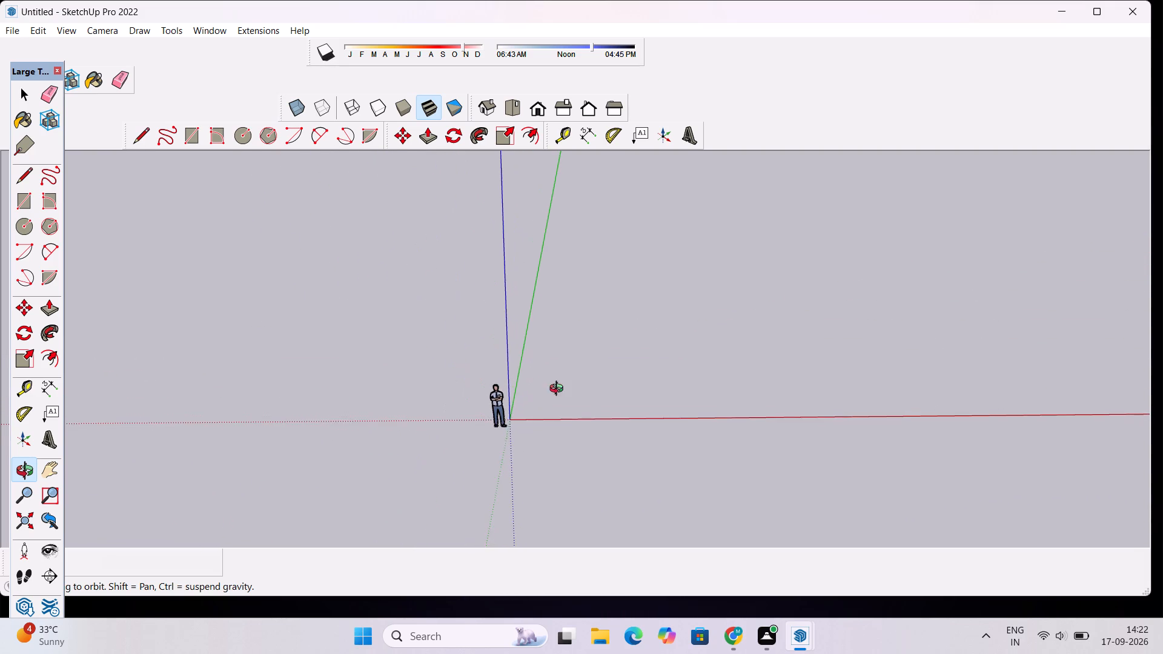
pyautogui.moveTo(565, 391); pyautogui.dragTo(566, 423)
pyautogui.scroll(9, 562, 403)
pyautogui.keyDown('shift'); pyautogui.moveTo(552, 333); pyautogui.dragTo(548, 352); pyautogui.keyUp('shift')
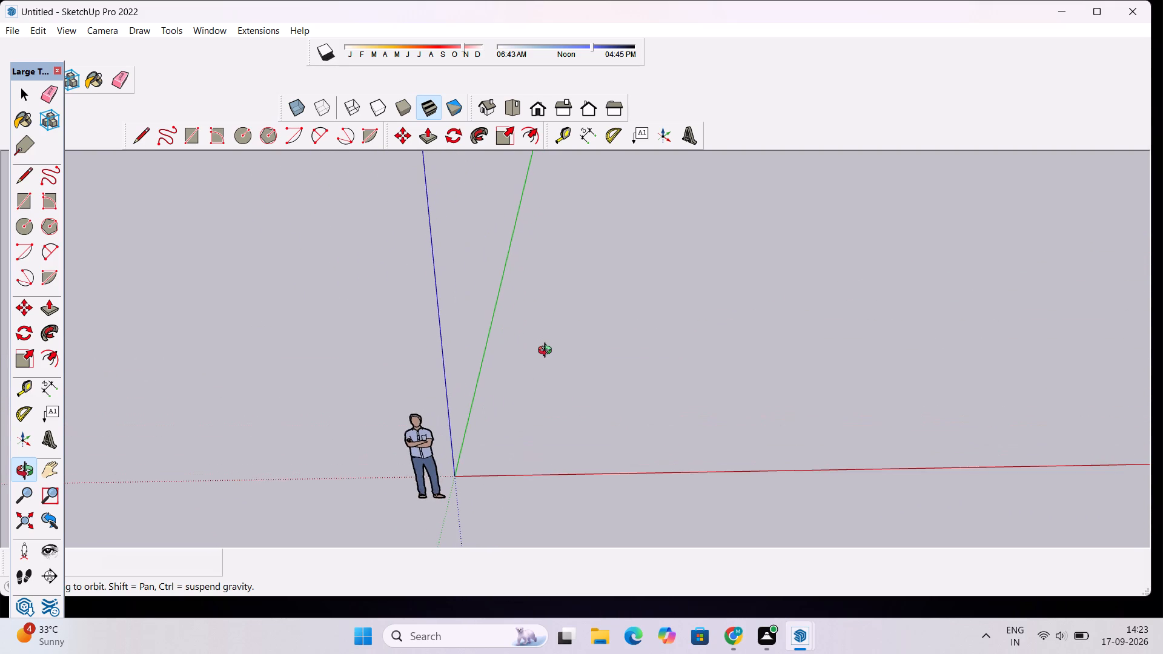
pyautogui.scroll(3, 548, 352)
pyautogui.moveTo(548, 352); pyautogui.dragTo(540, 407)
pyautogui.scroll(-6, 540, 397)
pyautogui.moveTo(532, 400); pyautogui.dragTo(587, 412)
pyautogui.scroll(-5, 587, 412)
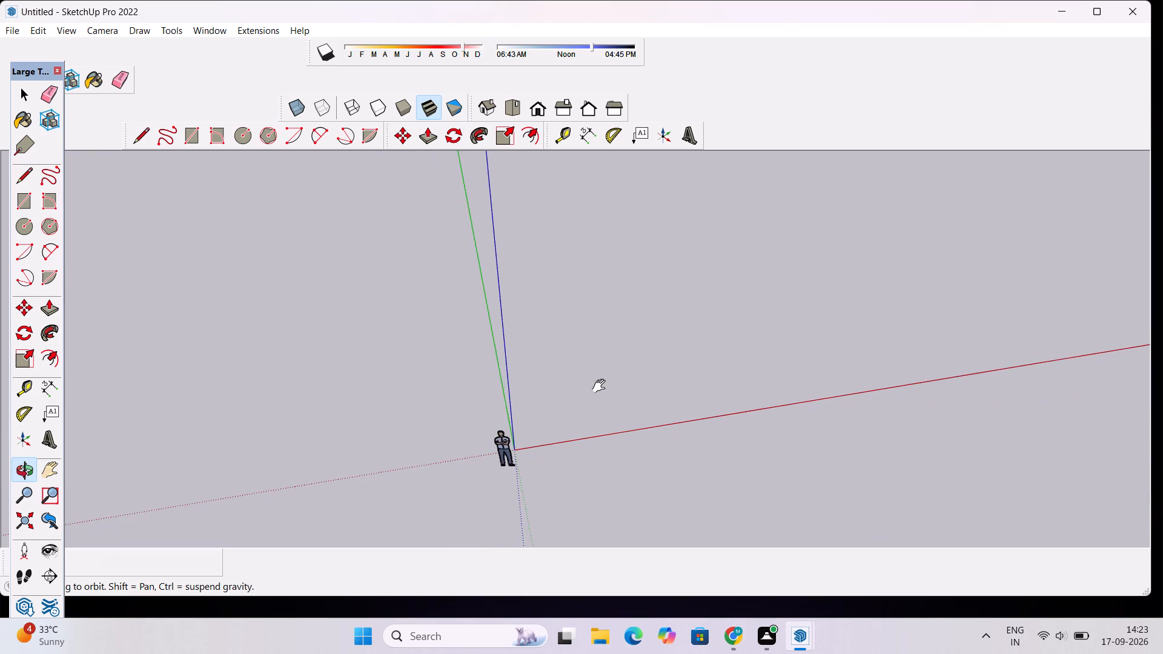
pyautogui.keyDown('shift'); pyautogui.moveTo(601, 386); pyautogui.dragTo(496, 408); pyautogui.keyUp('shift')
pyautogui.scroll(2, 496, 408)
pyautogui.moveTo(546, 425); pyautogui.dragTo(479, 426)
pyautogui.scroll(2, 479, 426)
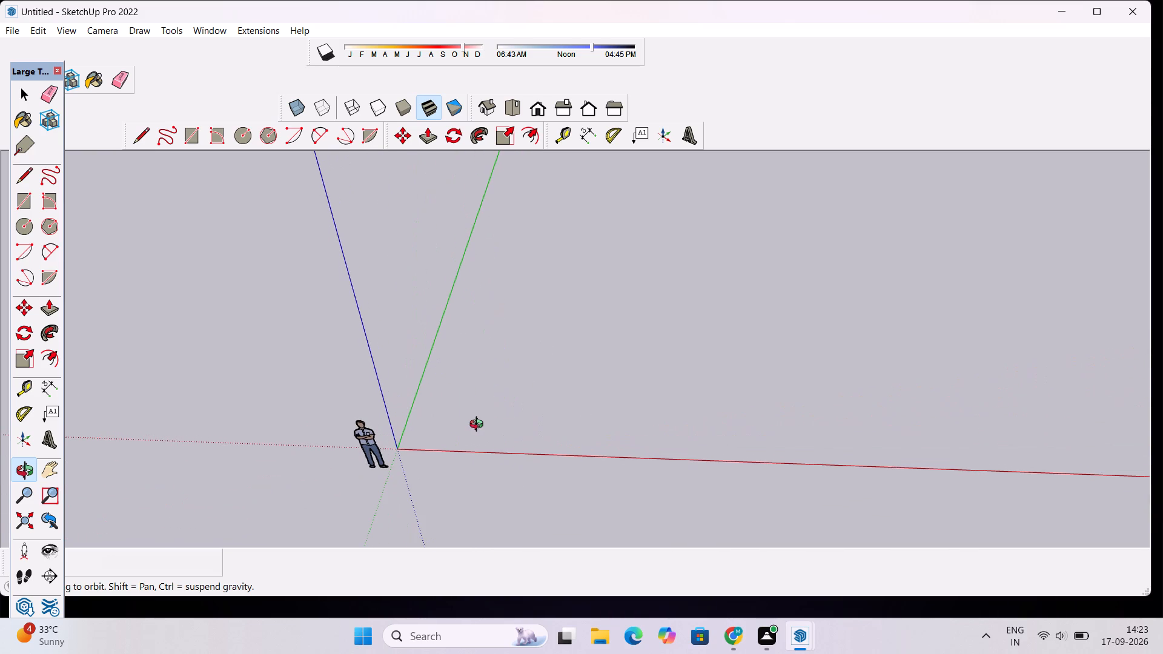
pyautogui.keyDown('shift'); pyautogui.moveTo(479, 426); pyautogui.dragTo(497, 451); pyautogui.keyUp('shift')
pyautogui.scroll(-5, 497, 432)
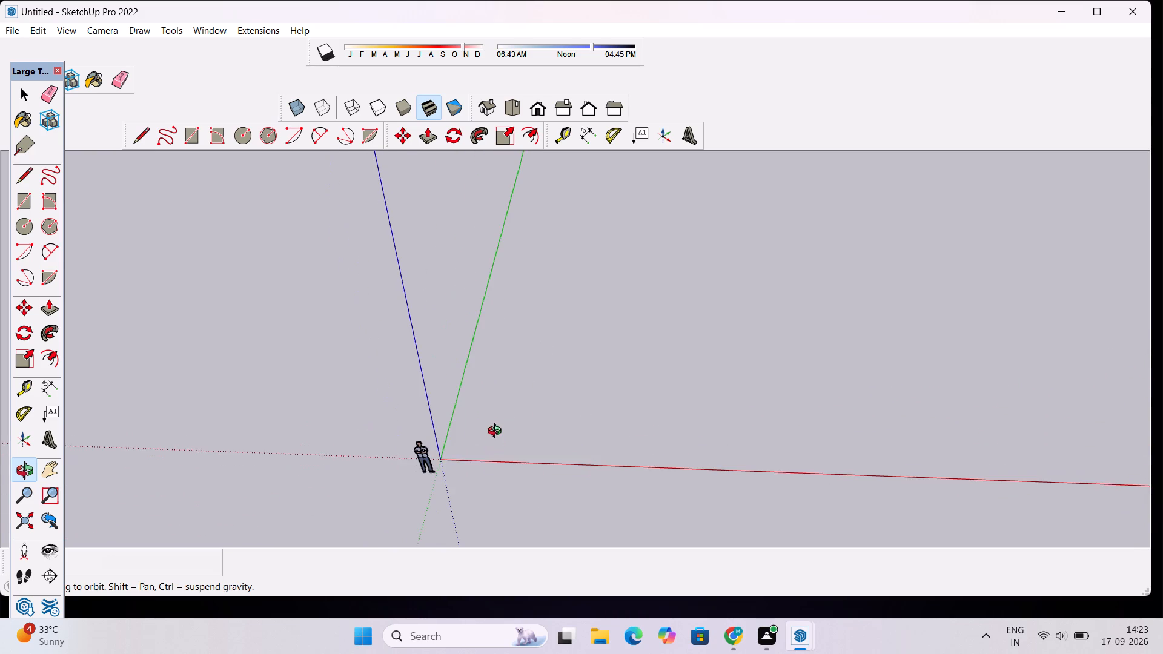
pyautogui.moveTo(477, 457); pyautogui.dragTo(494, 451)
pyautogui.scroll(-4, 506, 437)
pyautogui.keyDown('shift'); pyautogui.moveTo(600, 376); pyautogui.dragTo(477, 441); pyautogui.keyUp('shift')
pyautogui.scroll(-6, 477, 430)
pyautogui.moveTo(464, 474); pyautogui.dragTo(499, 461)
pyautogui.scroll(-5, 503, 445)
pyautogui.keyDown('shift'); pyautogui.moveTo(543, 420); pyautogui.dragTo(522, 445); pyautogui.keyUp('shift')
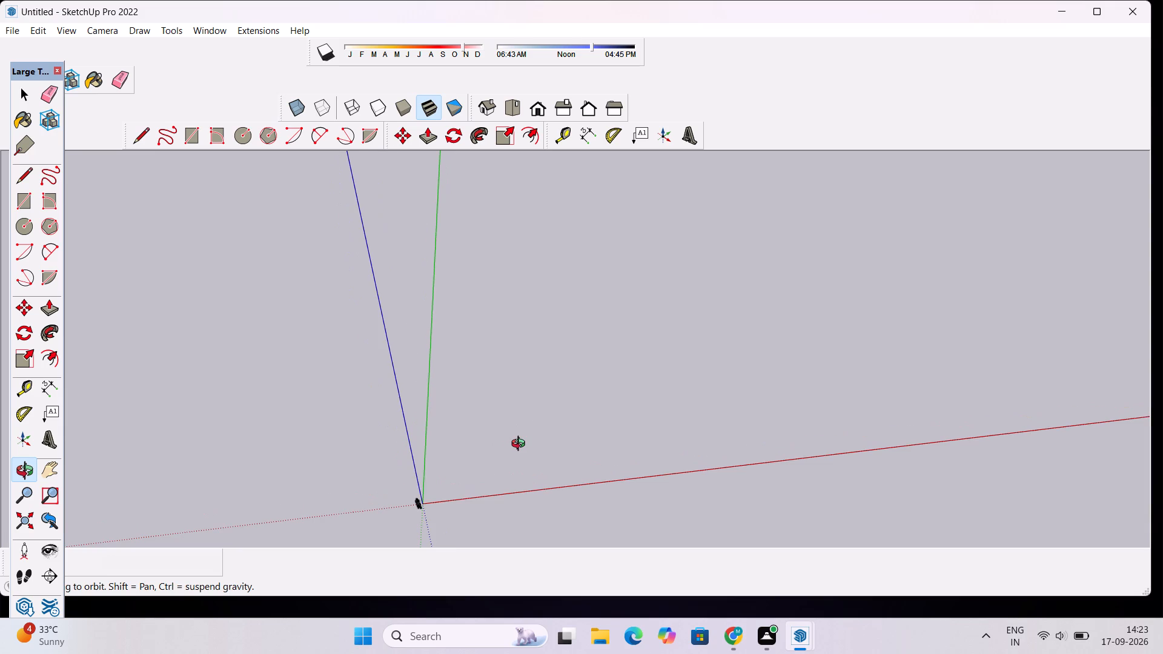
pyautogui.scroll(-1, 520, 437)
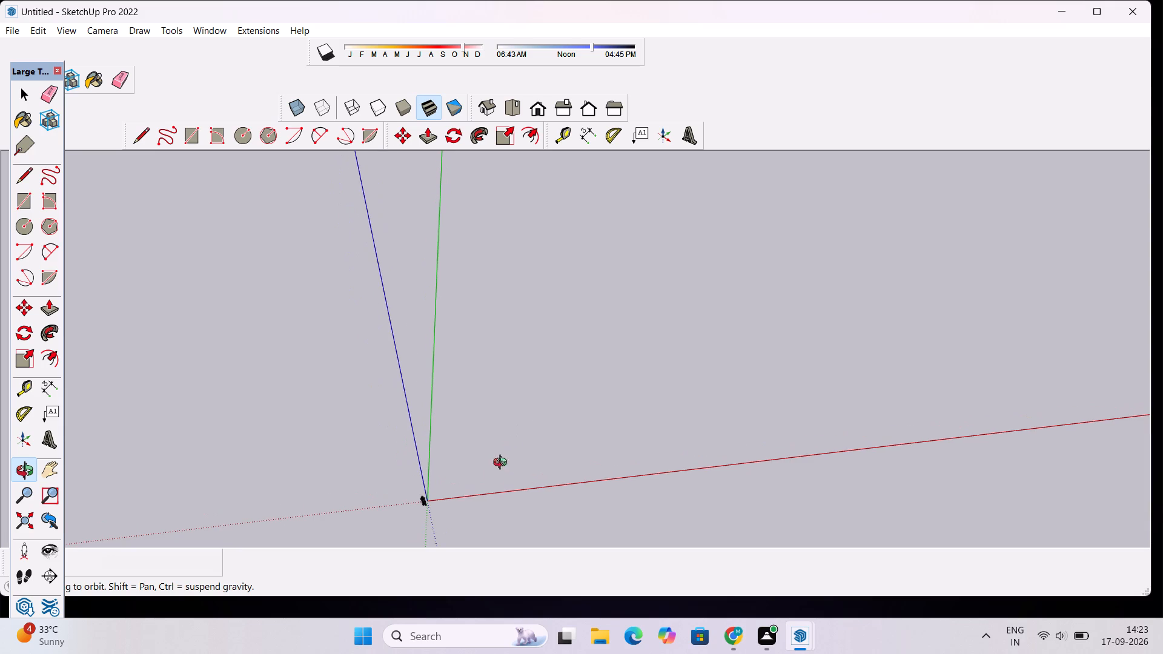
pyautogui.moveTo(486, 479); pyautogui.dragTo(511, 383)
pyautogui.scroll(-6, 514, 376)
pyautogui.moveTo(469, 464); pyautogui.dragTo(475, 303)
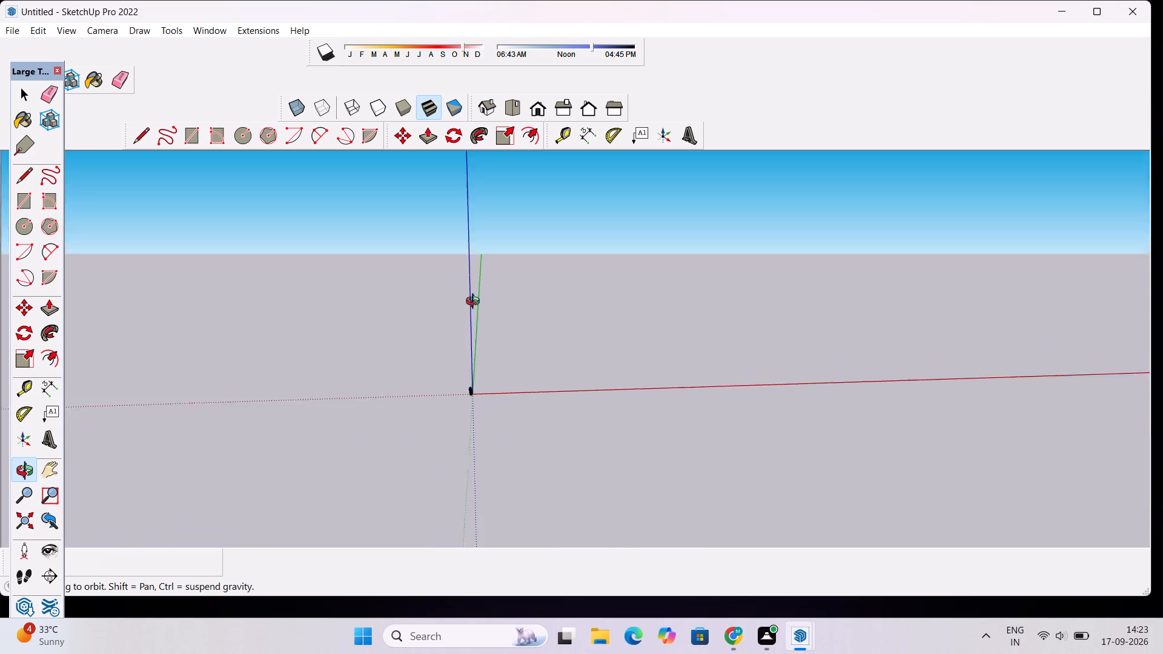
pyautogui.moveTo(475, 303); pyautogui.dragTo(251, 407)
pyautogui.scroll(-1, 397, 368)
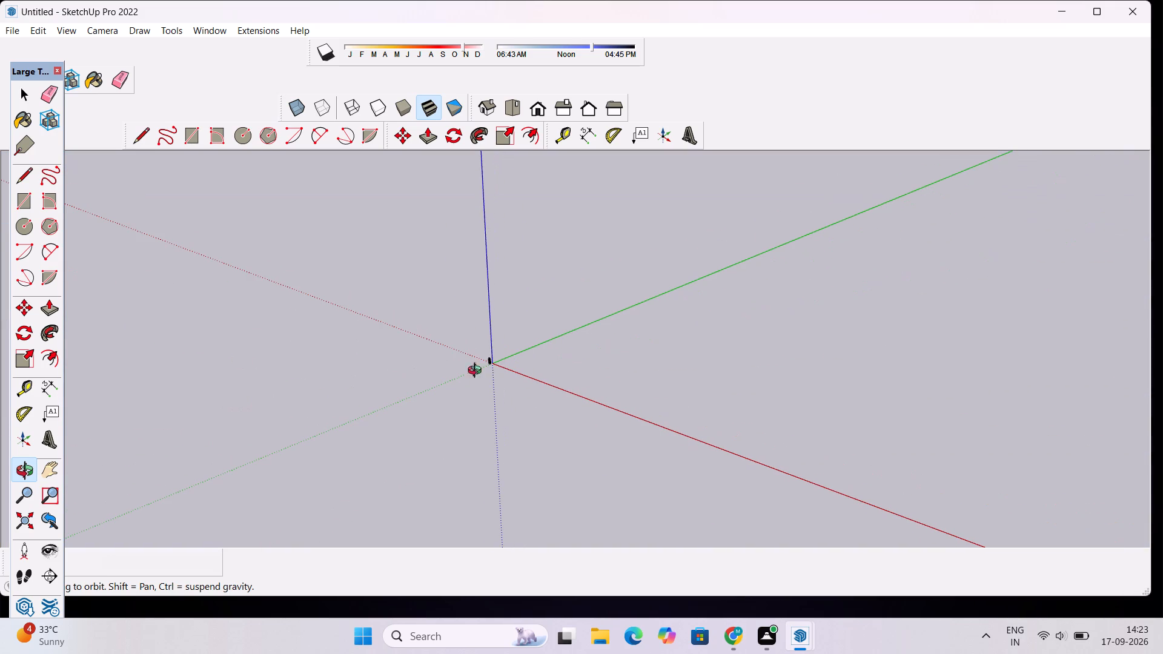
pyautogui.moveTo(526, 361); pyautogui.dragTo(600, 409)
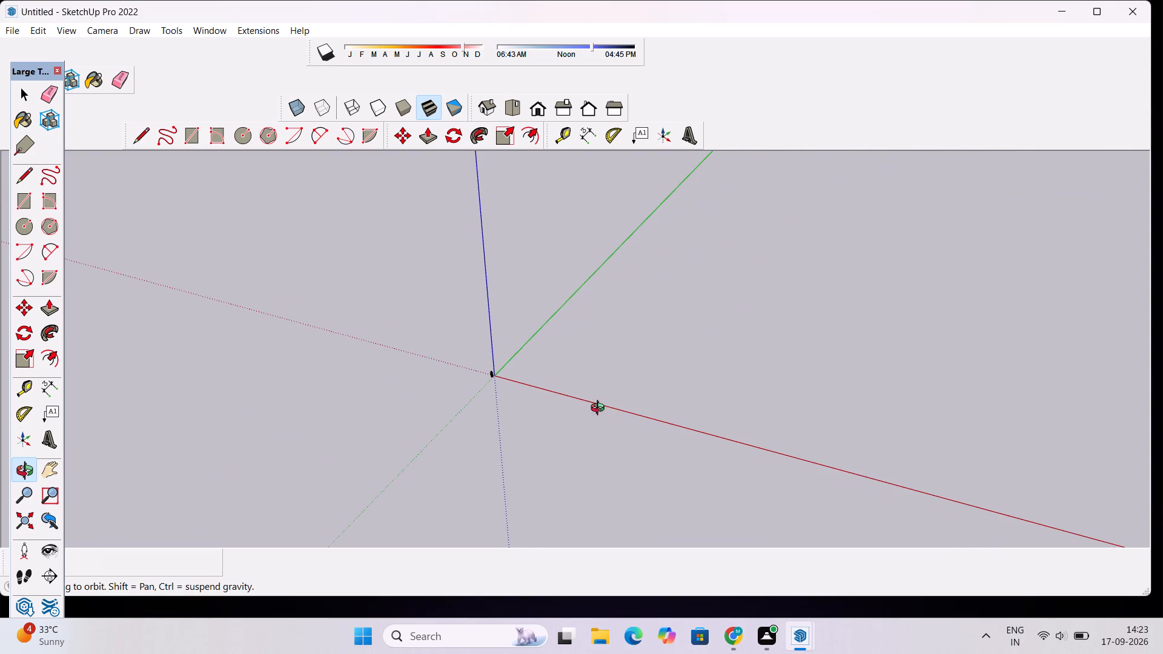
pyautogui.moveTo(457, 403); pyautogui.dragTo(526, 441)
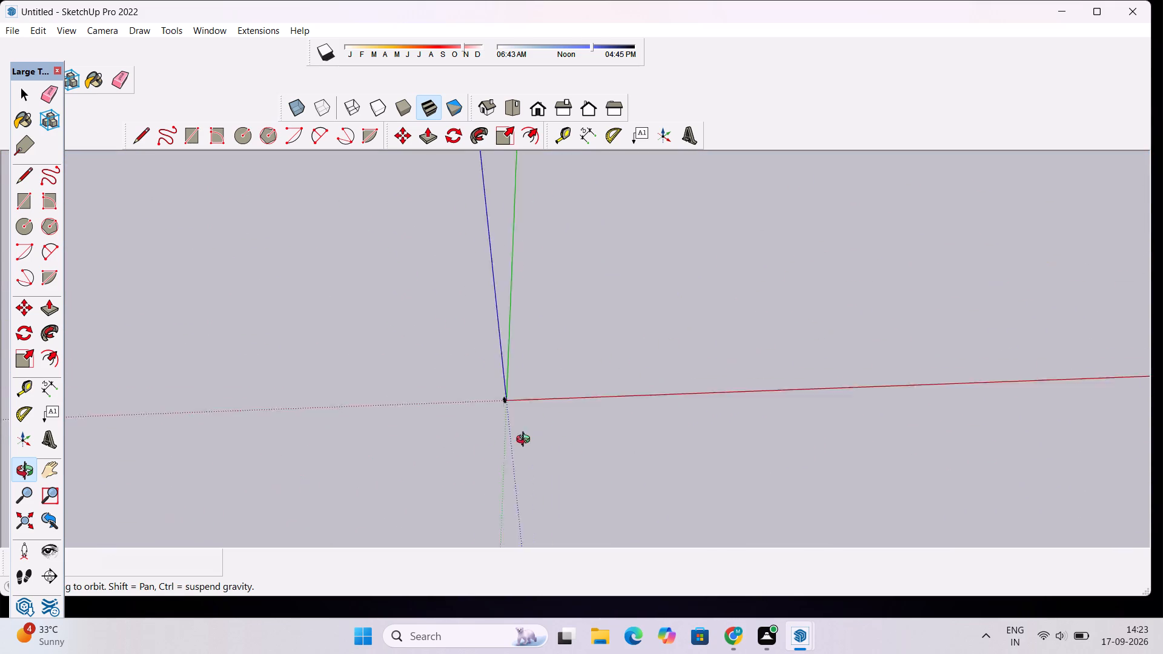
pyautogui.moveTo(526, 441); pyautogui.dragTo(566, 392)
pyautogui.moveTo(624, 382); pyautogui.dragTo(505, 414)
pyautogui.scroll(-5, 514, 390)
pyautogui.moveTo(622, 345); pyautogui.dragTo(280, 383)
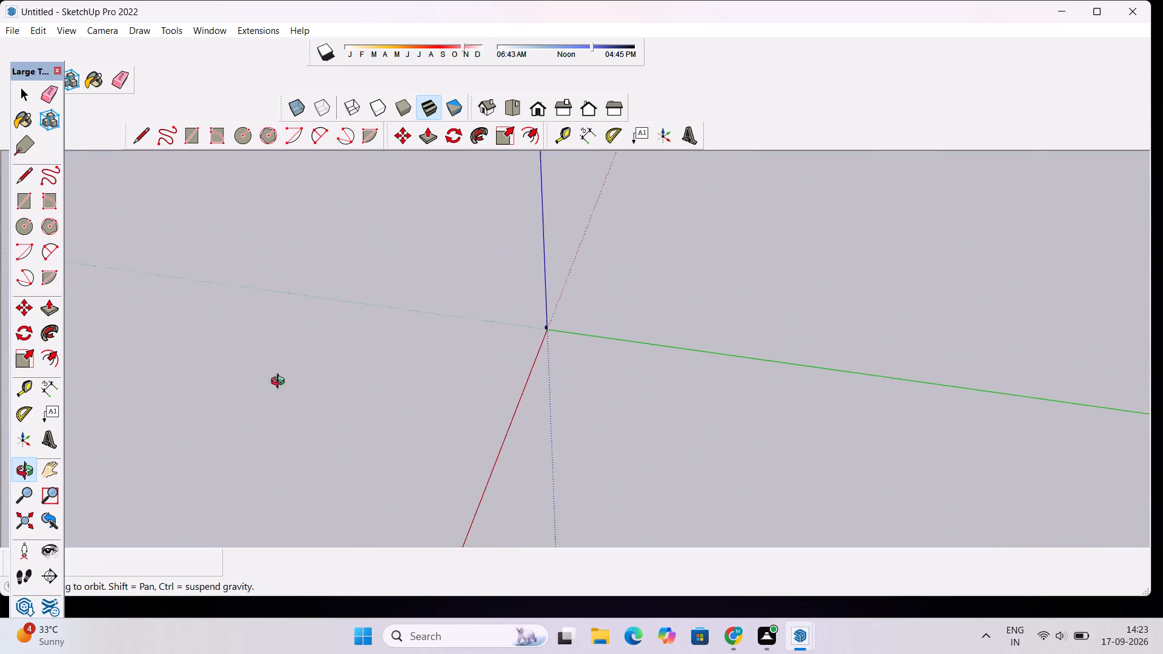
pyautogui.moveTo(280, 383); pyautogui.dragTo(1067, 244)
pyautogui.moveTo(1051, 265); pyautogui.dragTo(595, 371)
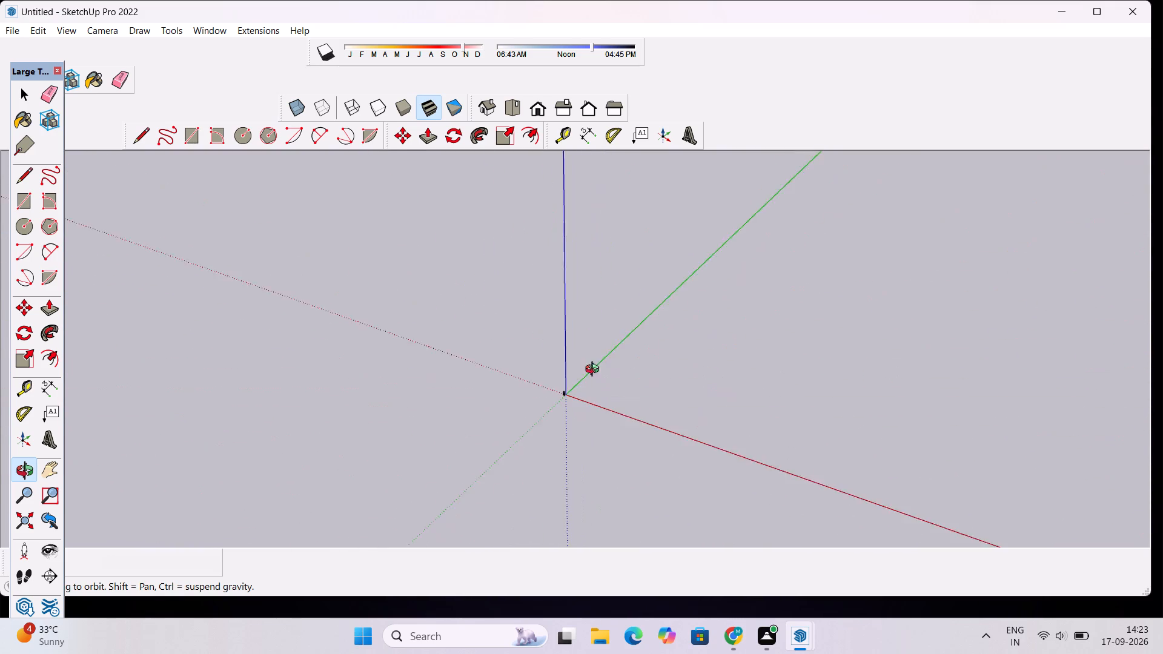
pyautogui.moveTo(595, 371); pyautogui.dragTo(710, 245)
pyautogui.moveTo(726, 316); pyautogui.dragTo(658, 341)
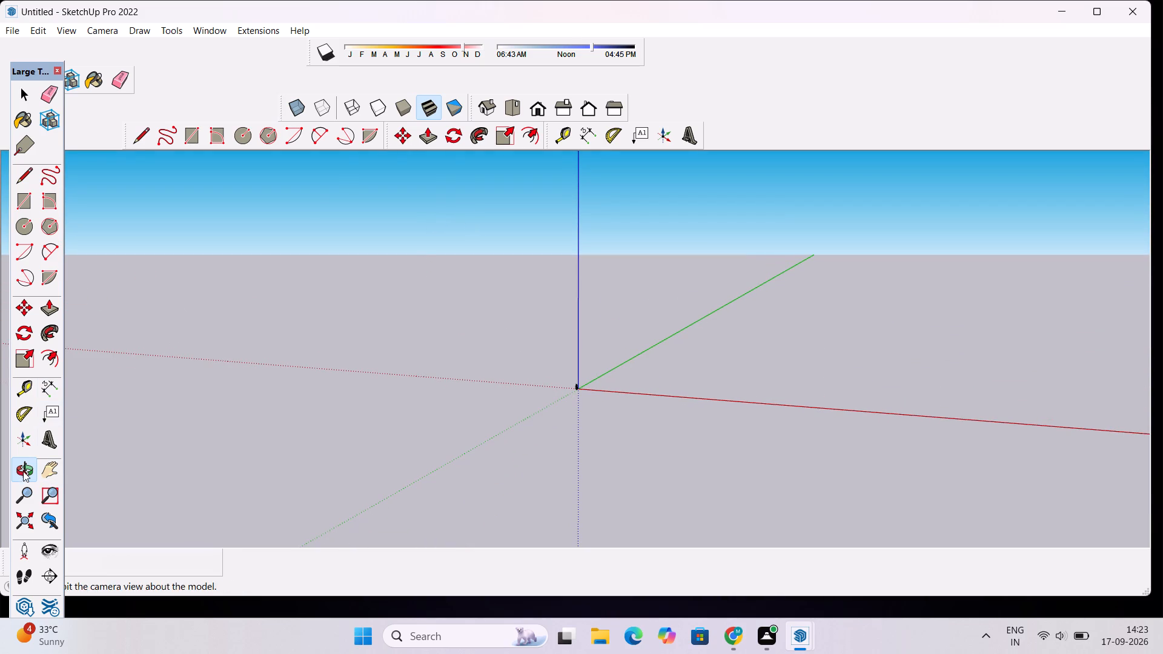
# Set the camera to the top view of the empty model around the origin.
pyautogui.click(521, 113)
pyautogui.scroll(2, 623, 322)
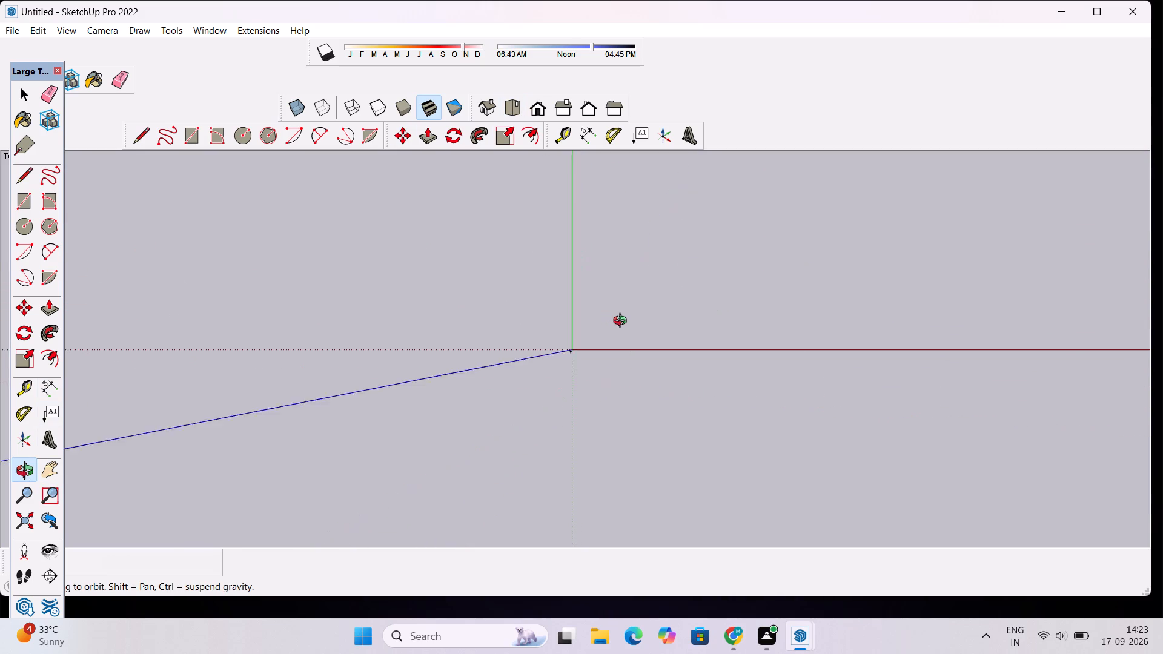
pyautogui.scroll(2, 623, 322)
pyautogui.moveTo(625, 316); pyautogui.dragTo(473, 353)
pyautogui.scroll(-3, 473, 353)
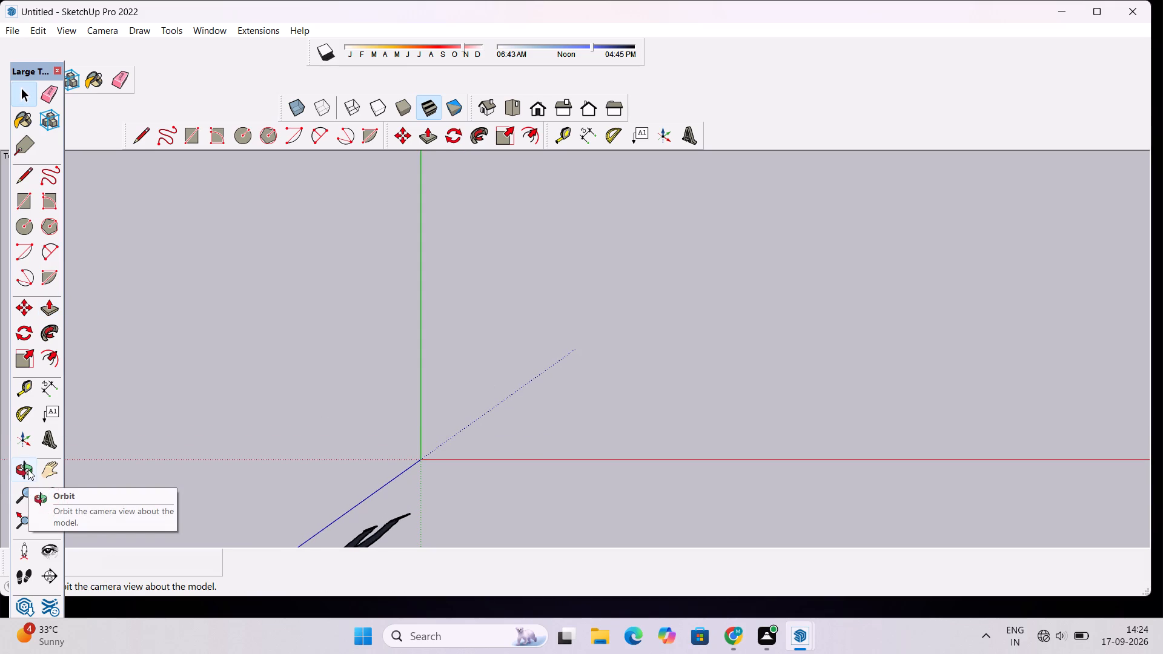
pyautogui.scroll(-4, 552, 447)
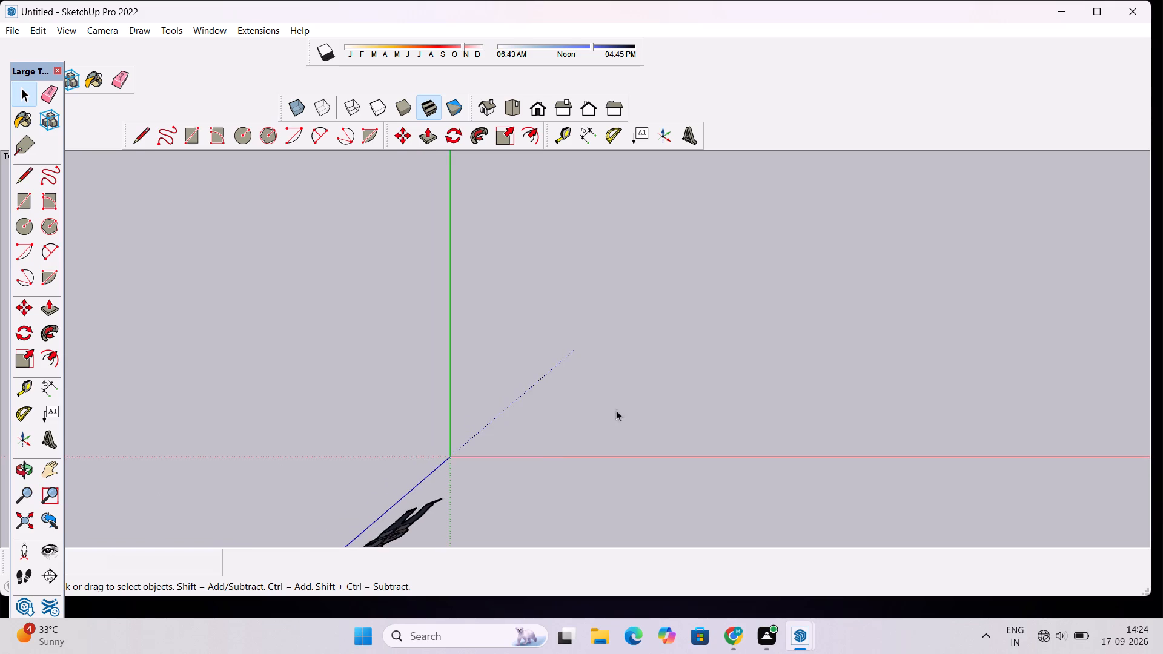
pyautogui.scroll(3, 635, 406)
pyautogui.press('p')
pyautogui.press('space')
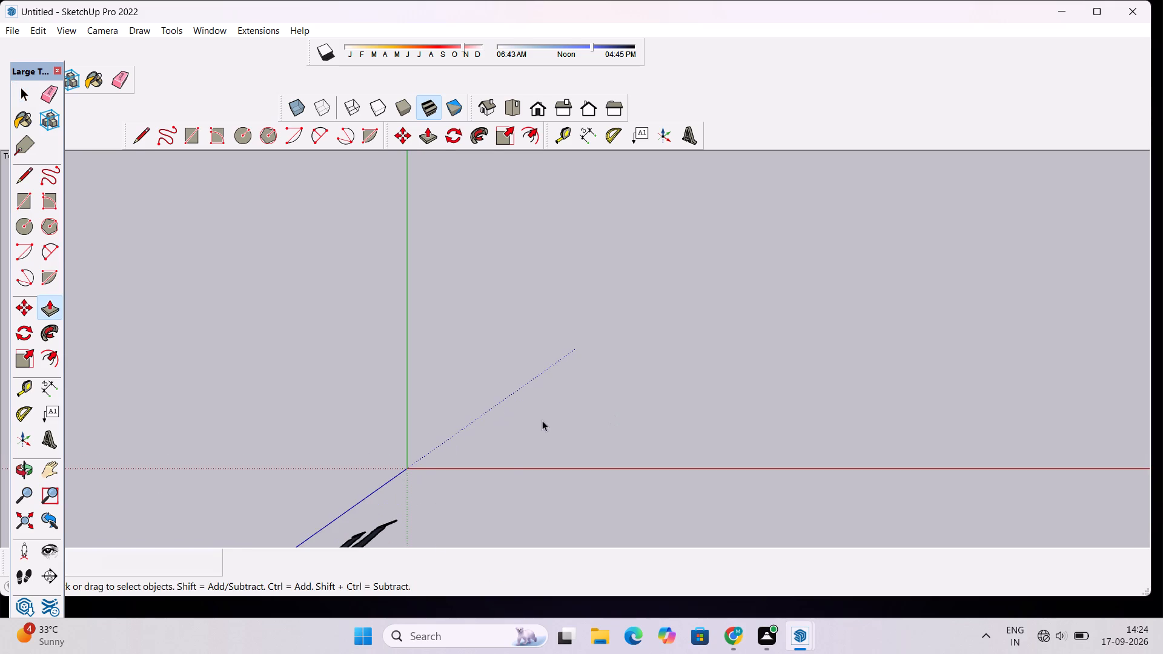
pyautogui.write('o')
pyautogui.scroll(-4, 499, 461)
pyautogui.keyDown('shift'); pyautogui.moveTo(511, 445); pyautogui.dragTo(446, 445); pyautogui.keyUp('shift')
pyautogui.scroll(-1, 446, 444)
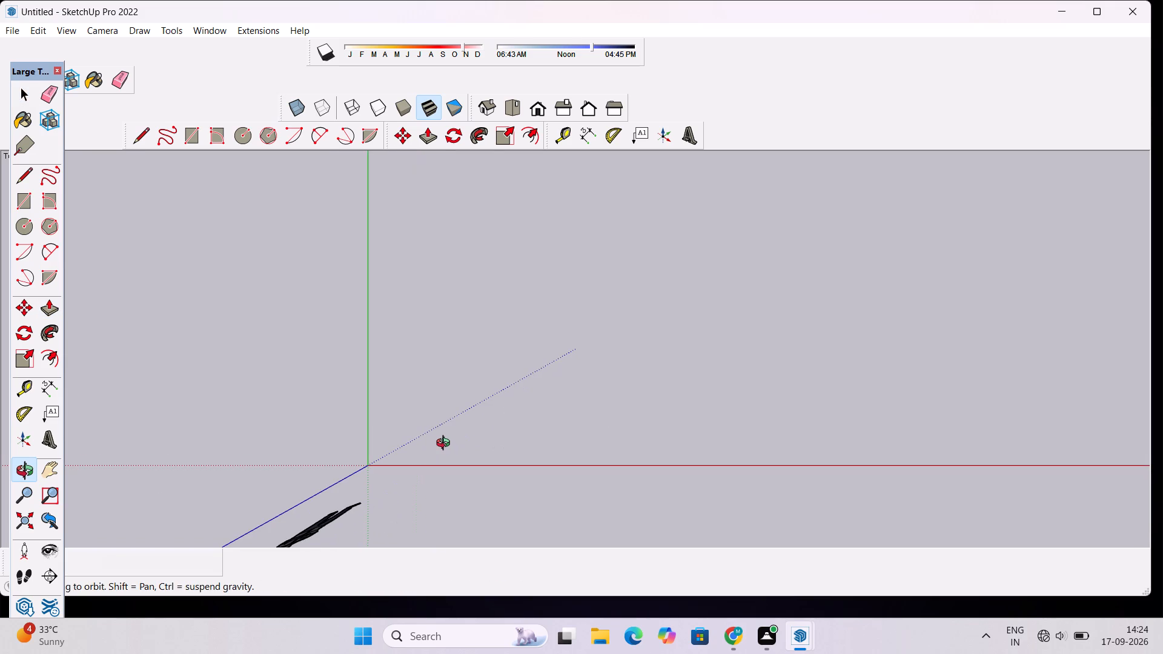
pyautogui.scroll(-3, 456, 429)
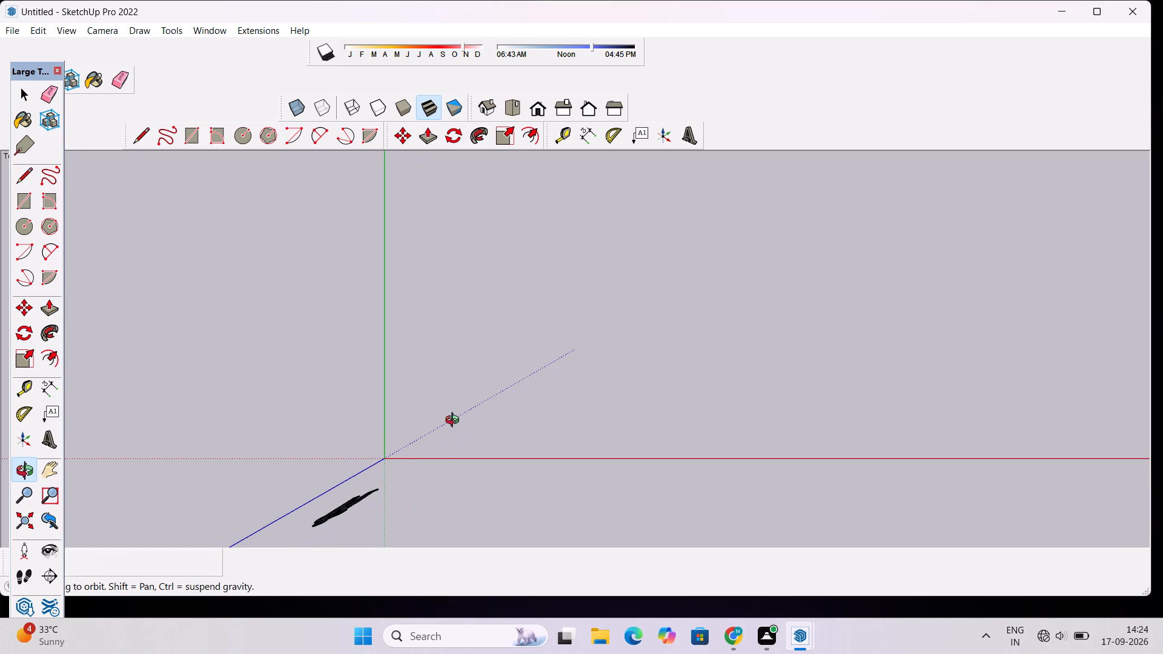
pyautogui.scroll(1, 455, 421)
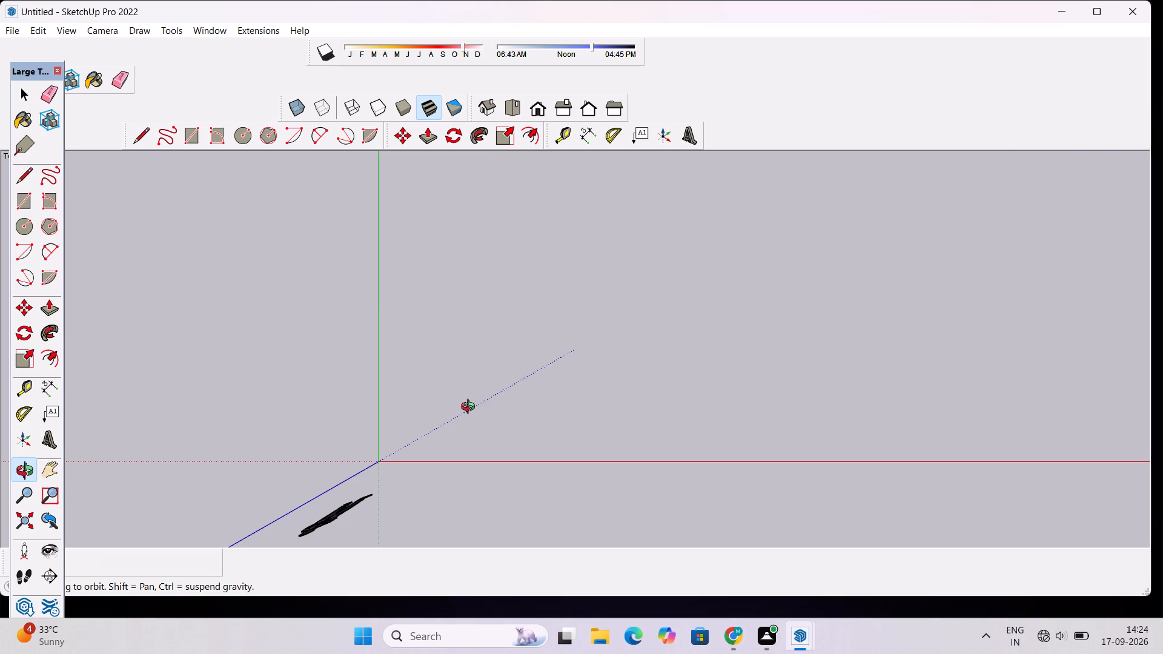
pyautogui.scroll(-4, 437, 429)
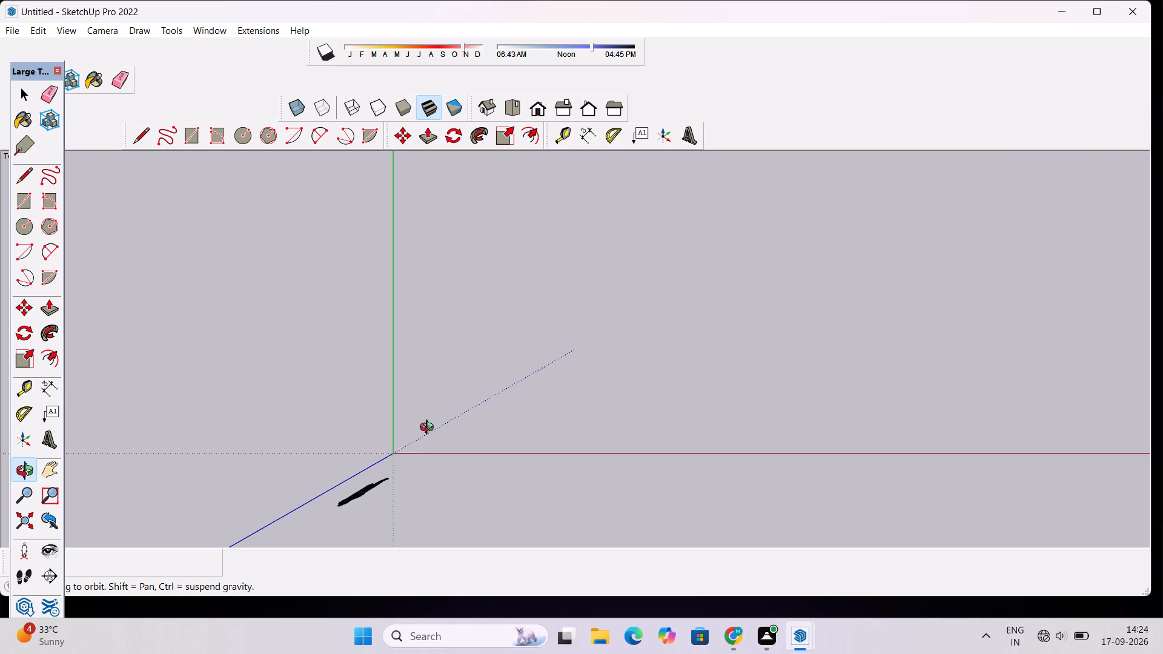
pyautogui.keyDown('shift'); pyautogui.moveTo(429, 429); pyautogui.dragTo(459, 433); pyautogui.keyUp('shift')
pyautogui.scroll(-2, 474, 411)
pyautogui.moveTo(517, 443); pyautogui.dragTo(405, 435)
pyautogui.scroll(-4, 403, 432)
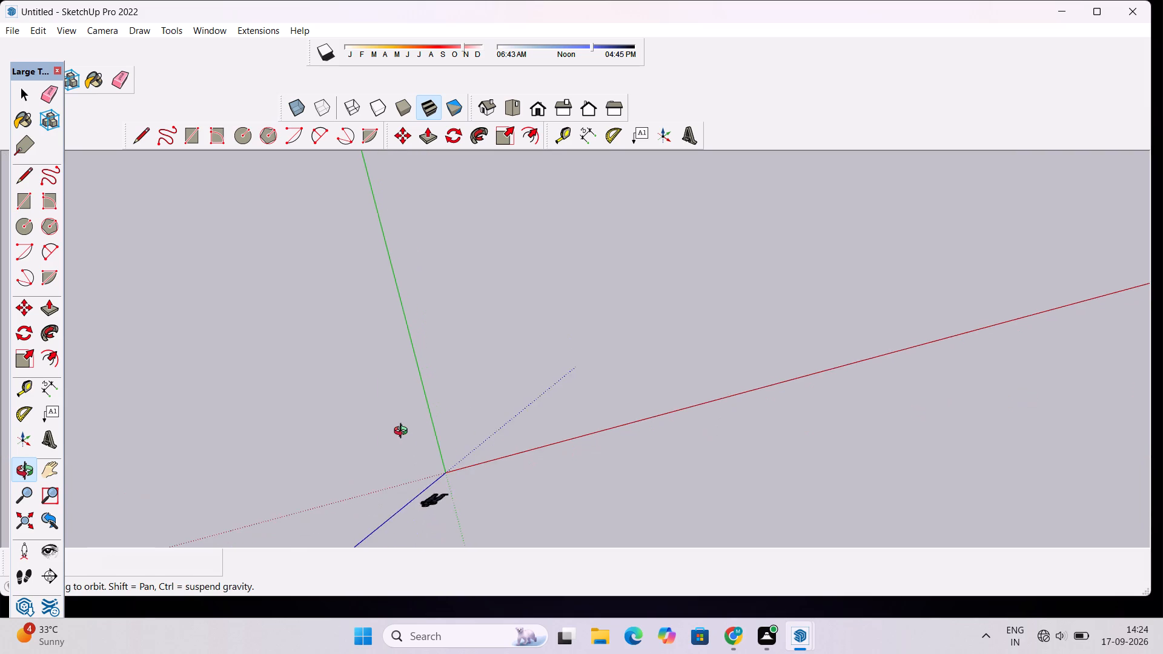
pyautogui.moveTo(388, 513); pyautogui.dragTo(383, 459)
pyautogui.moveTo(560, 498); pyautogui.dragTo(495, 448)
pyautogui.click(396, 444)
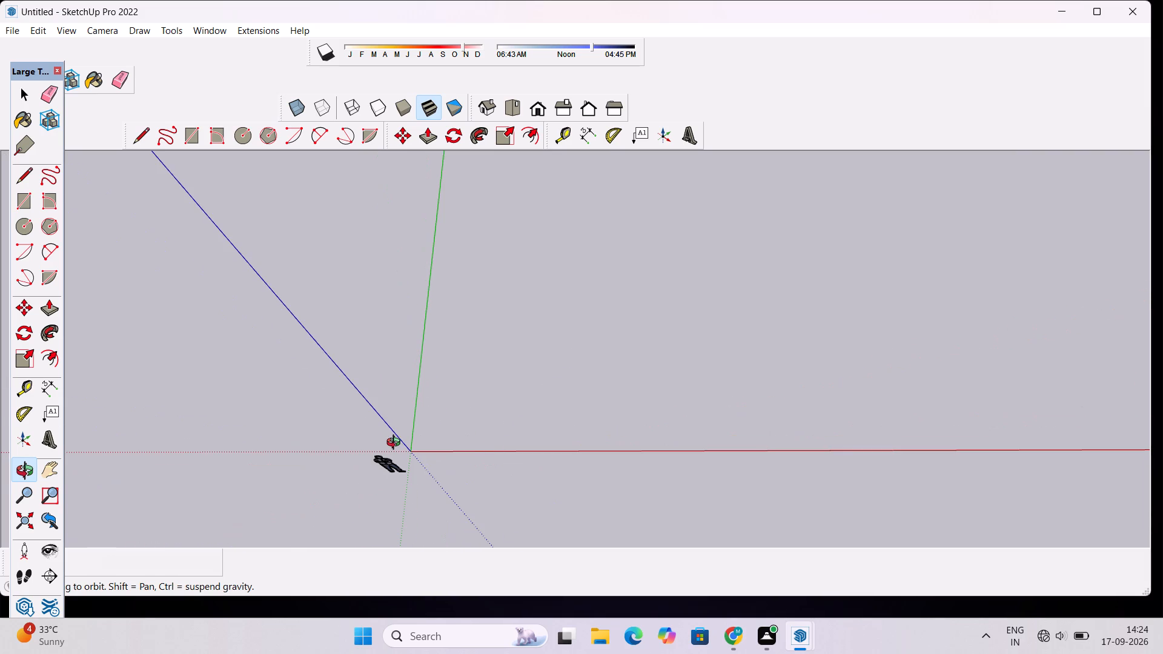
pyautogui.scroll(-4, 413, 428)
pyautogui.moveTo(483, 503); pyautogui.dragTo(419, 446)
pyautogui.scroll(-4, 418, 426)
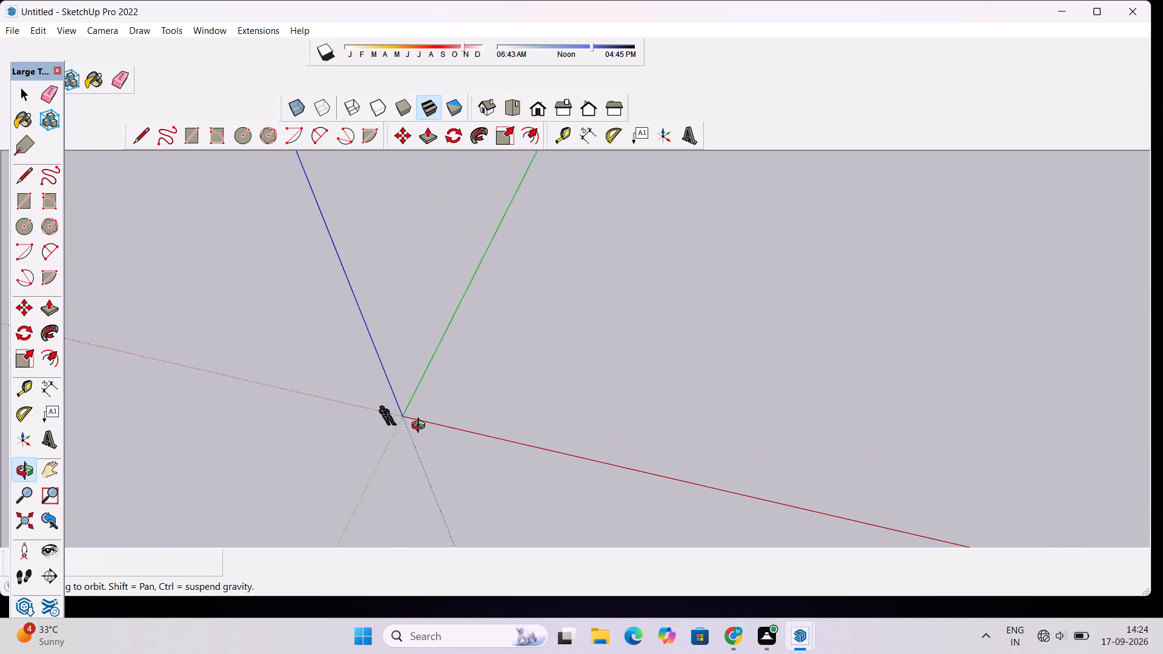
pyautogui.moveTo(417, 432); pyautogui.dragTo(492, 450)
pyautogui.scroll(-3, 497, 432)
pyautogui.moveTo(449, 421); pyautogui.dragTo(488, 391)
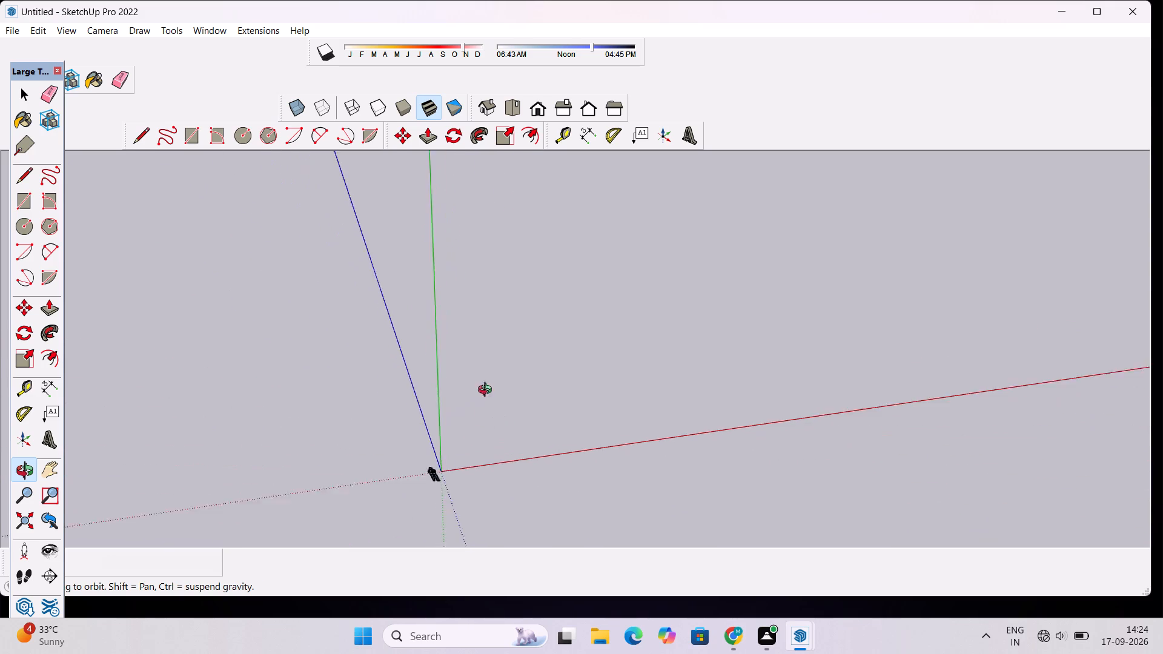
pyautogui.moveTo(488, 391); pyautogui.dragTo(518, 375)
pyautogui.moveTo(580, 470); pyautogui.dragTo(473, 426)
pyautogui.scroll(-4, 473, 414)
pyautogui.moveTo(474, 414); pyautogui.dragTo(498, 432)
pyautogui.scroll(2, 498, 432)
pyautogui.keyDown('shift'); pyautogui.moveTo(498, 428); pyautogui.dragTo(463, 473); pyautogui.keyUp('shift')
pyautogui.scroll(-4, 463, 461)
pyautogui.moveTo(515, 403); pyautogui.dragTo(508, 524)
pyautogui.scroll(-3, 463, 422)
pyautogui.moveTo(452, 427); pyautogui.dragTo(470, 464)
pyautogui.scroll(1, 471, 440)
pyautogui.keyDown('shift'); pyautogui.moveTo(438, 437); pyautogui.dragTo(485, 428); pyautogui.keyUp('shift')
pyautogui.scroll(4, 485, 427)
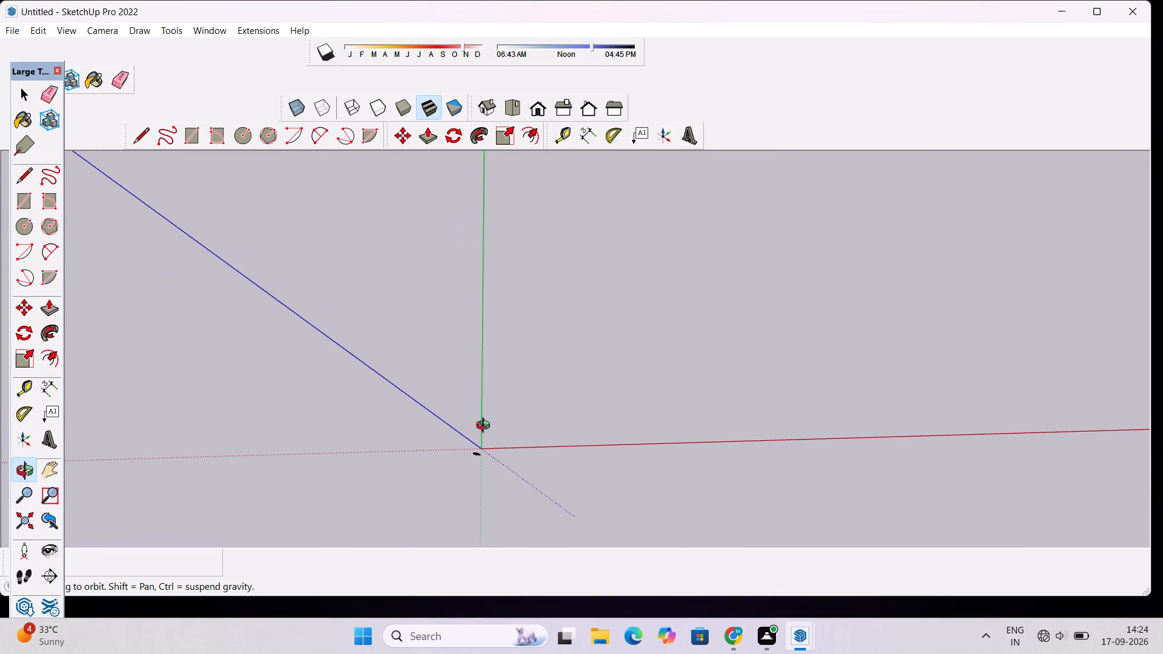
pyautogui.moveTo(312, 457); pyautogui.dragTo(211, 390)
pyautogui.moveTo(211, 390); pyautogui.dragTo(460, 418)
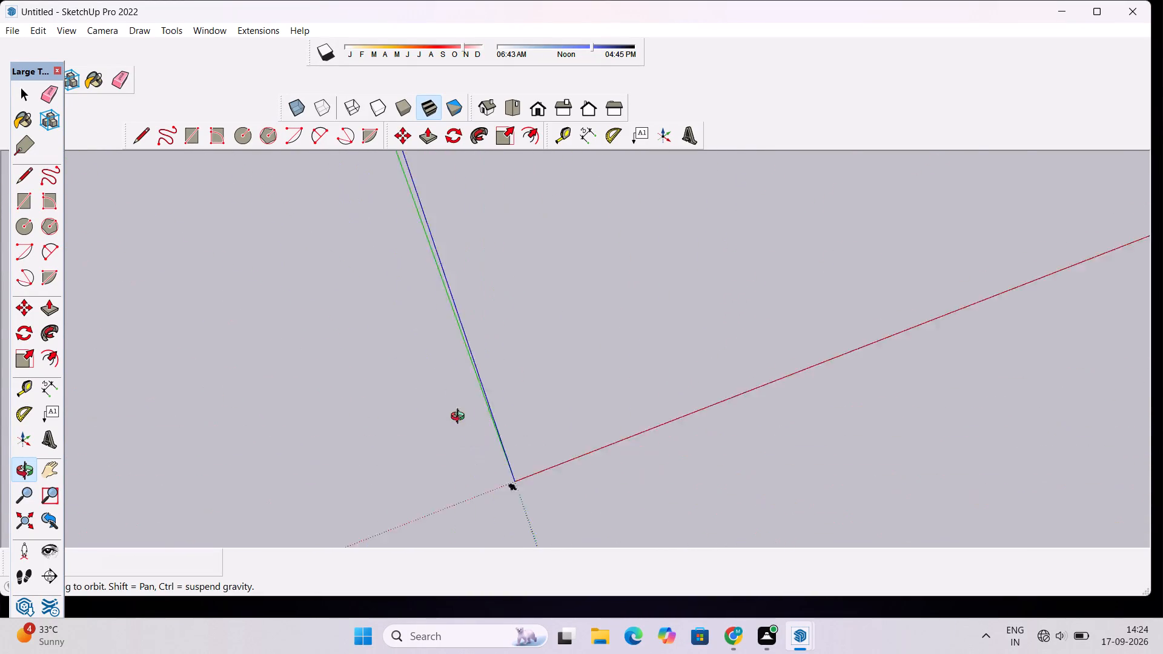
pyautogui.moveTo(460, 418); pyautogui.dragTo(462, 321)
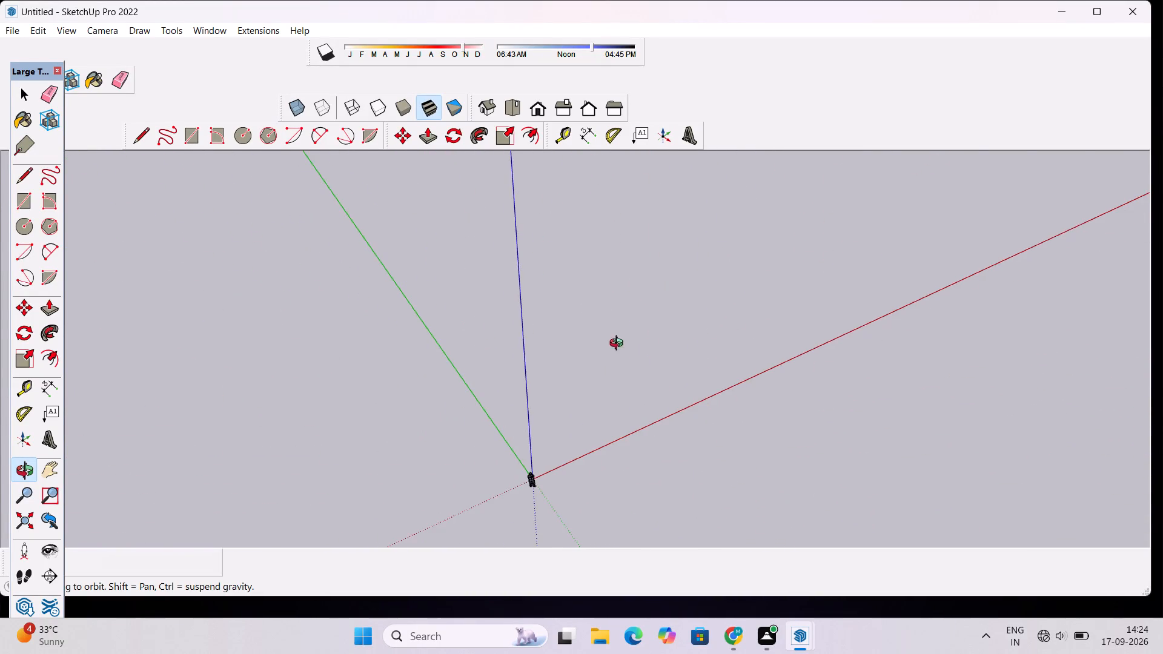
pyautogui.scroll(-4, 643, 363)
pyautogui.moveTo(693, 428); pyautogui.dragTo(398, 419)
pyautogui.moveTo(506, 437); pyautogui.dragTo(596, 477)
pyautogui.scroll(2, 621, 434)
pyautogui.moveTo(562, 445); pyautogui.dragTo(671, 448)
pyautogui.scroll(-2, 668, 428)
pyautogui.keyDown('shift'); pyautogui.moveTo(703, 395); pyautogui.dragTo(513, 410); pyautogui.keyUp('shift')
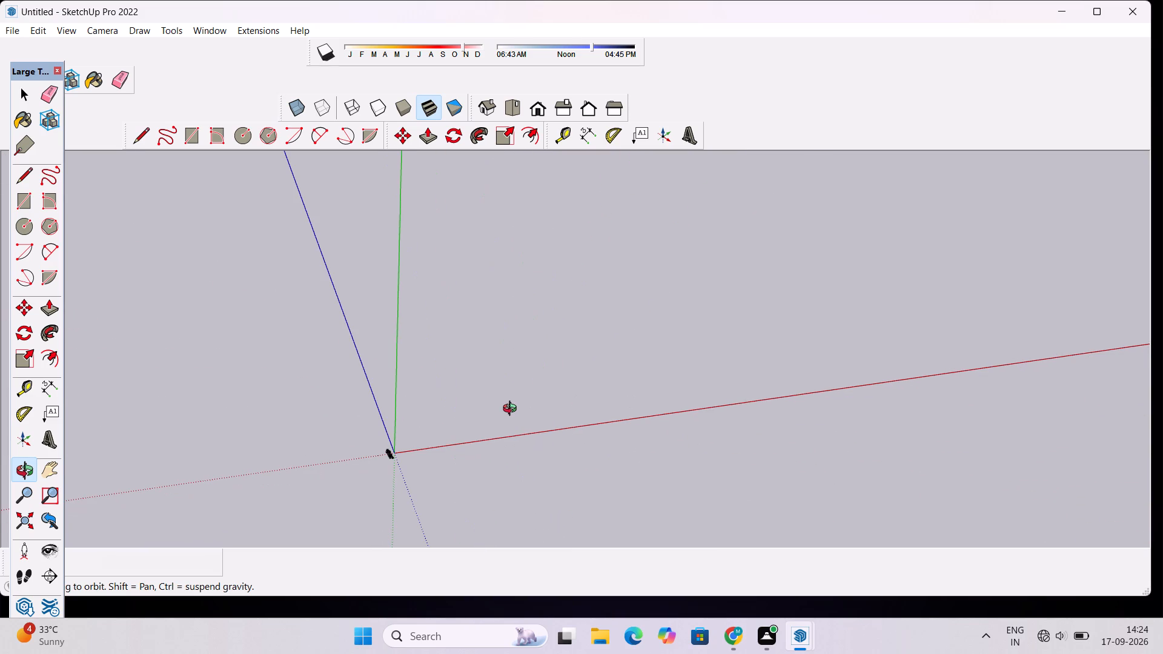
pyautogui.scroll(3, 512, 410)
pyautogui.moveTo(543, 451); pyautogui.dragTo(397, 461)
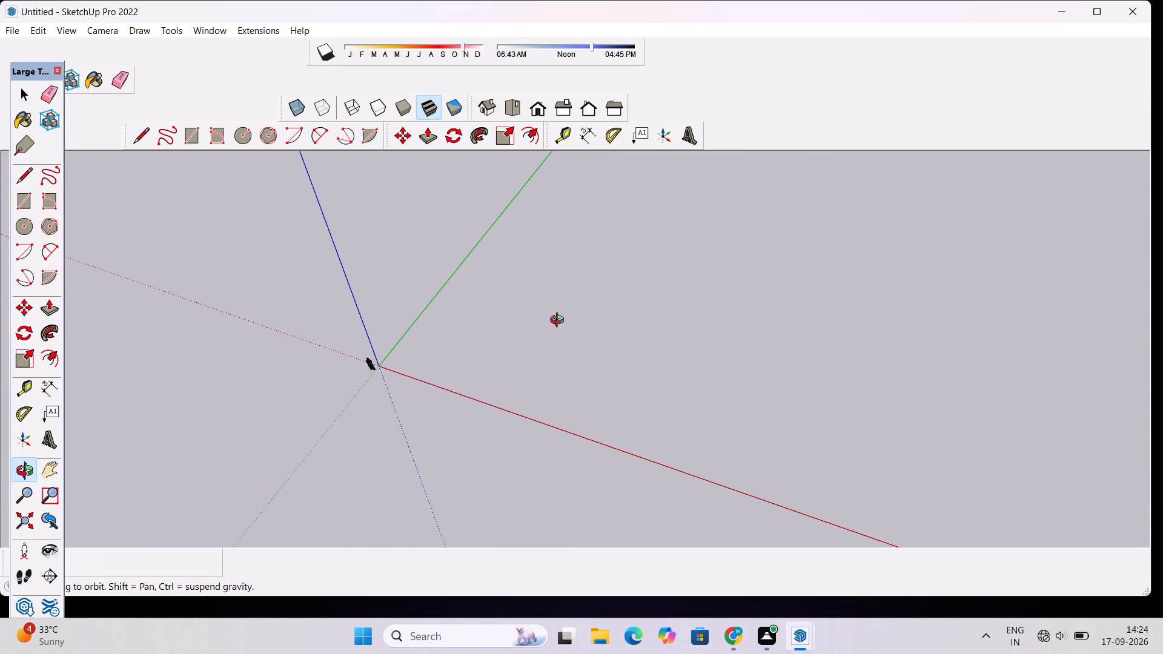
# Return the camera to the top view of the empty model and frame the area near the origin.
pyautogui.click(506, 105)
pyautogui.scroll(4, 648, 313)
pyautogui.keyDown('shift'); pyautogui.moveTo(649, 334); pyautogui.dragTo(507, 374); pyautogui.keyUp('shift')
pyautogui.scroll(20, 394, 417)
pyautogui.scroll(2, 394, 417)
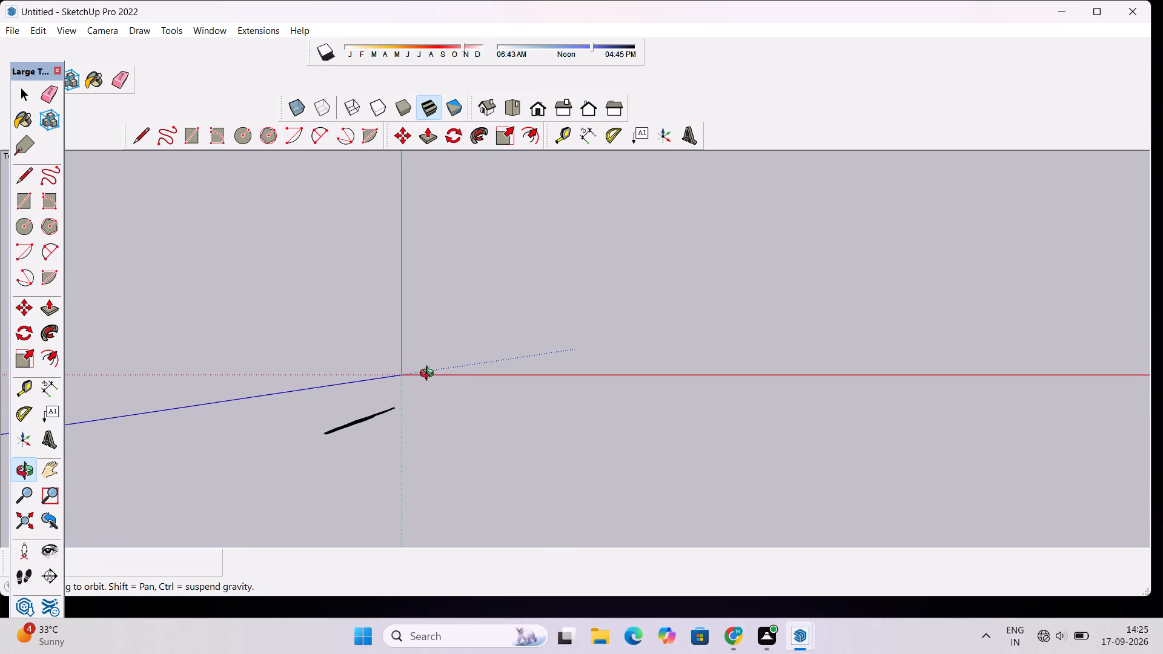
pyautogui.scroll(20, 429, 375)
pyautogui.scroll(10, 429, 375)
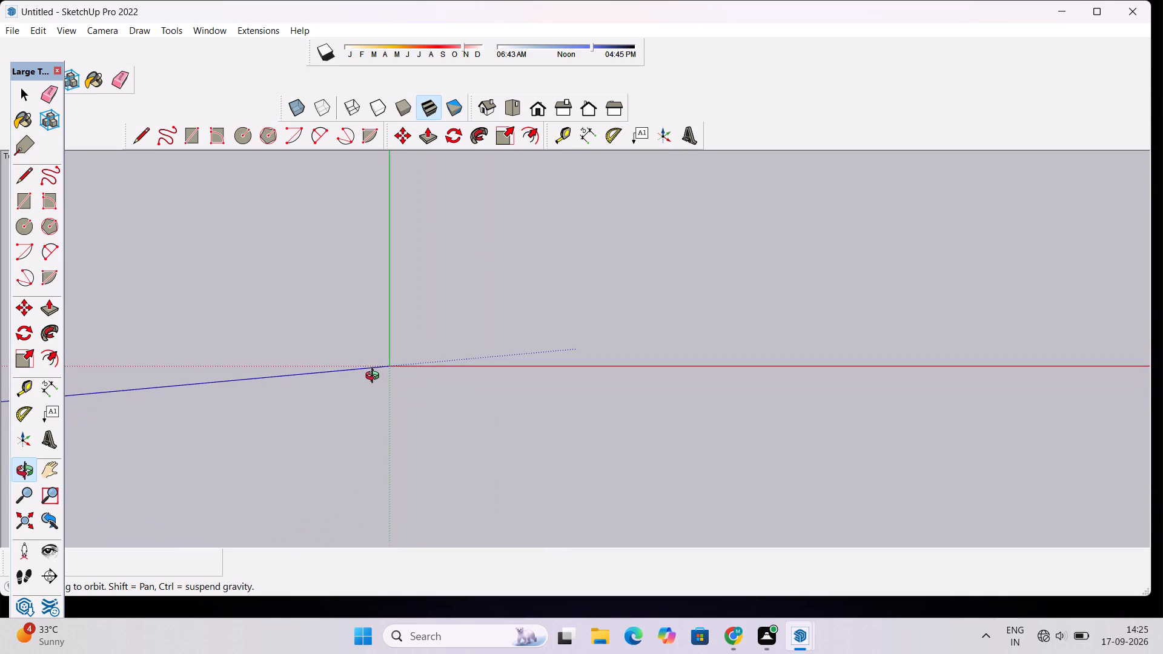
pyautogui.scroll(20, 375, 377)
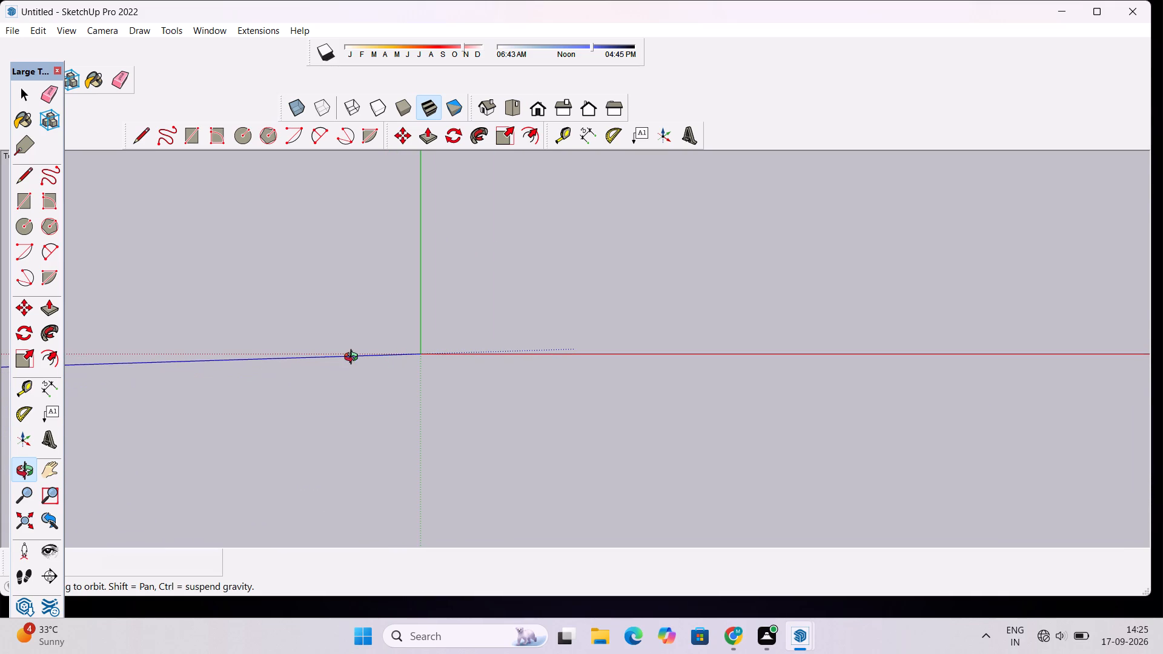
pyautogui.keyDown('shift'); pyautogui.moveTo(439, 354); pyautogui.dragTo(435, 372); pyautogui.keyUp('shift')
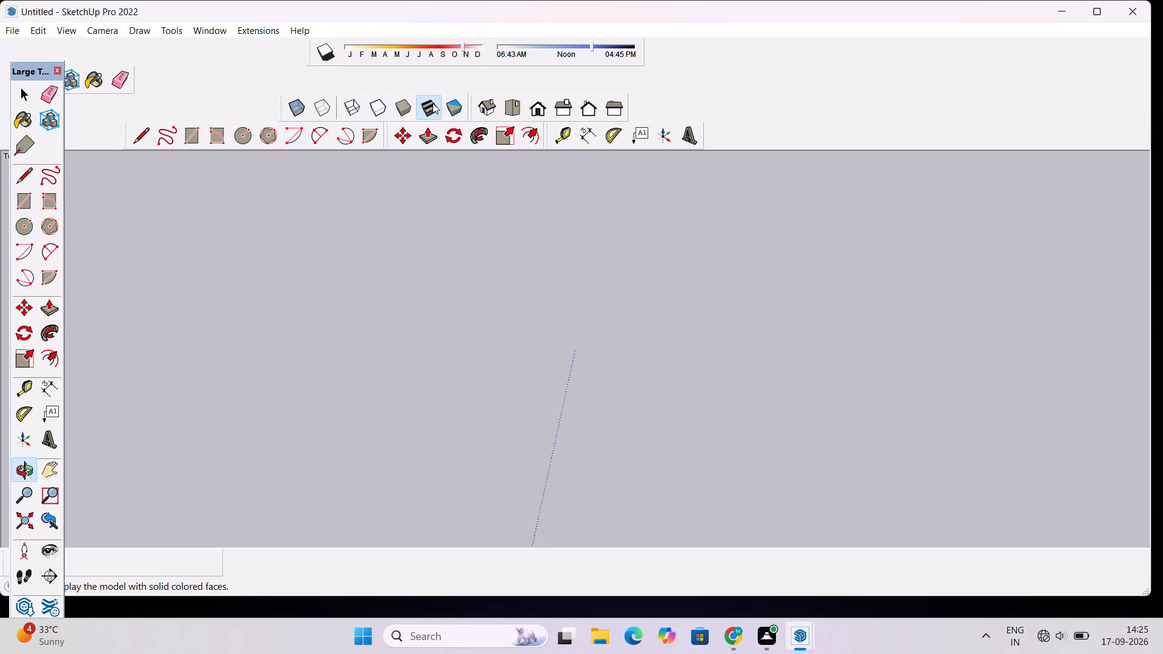
pyautogui.click(506, 110)
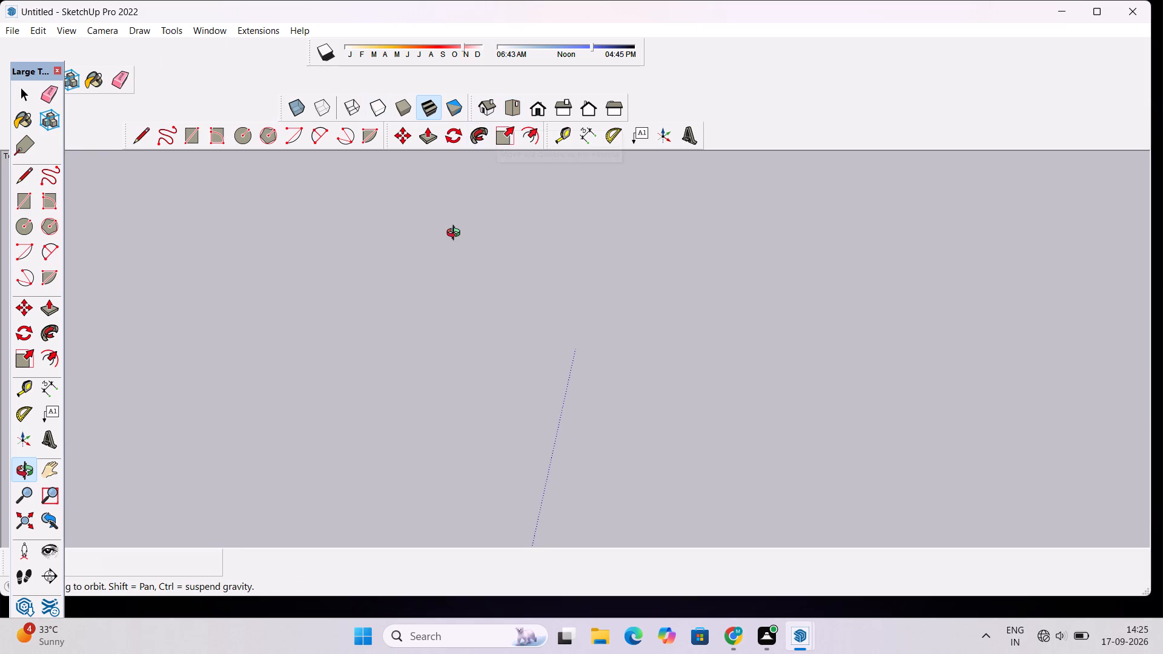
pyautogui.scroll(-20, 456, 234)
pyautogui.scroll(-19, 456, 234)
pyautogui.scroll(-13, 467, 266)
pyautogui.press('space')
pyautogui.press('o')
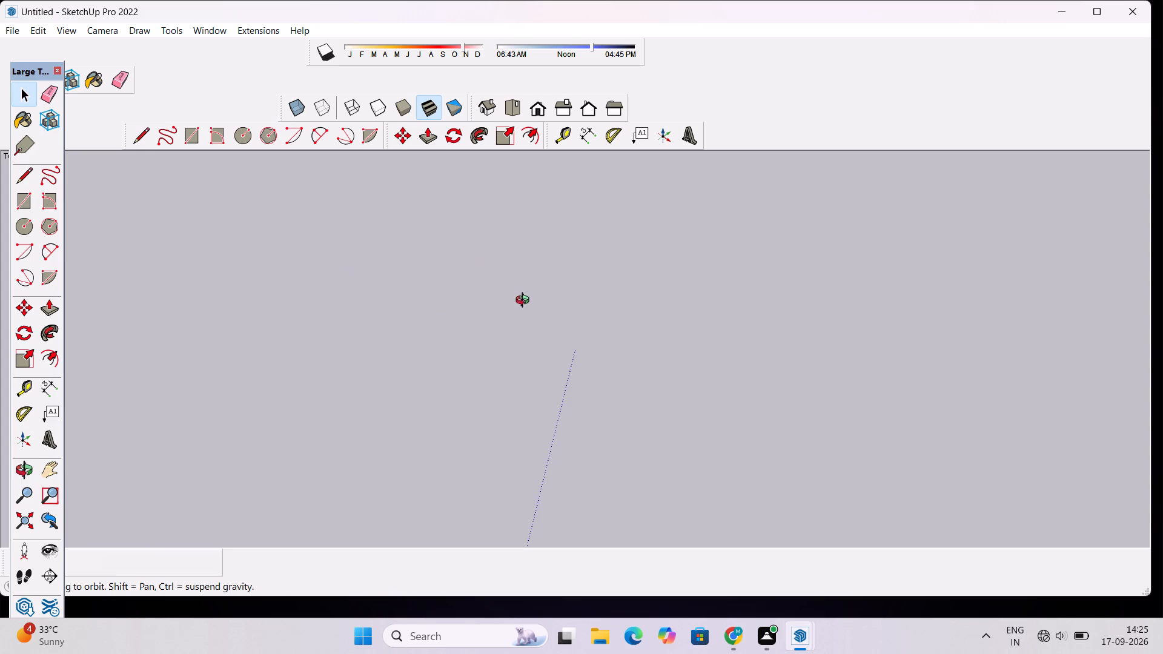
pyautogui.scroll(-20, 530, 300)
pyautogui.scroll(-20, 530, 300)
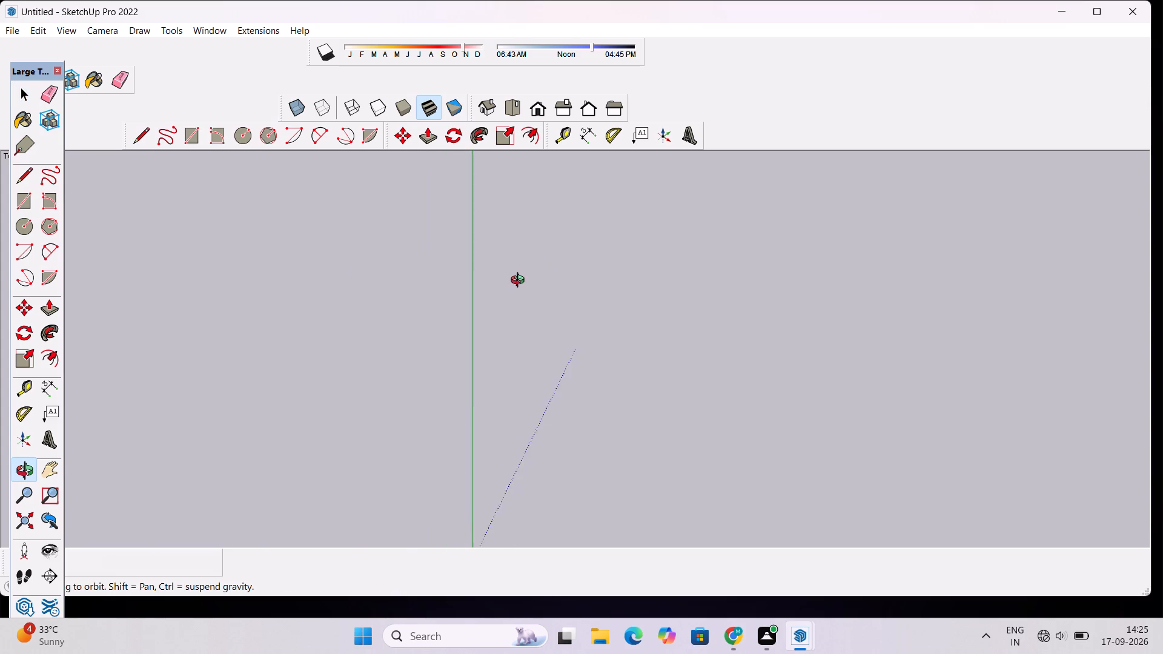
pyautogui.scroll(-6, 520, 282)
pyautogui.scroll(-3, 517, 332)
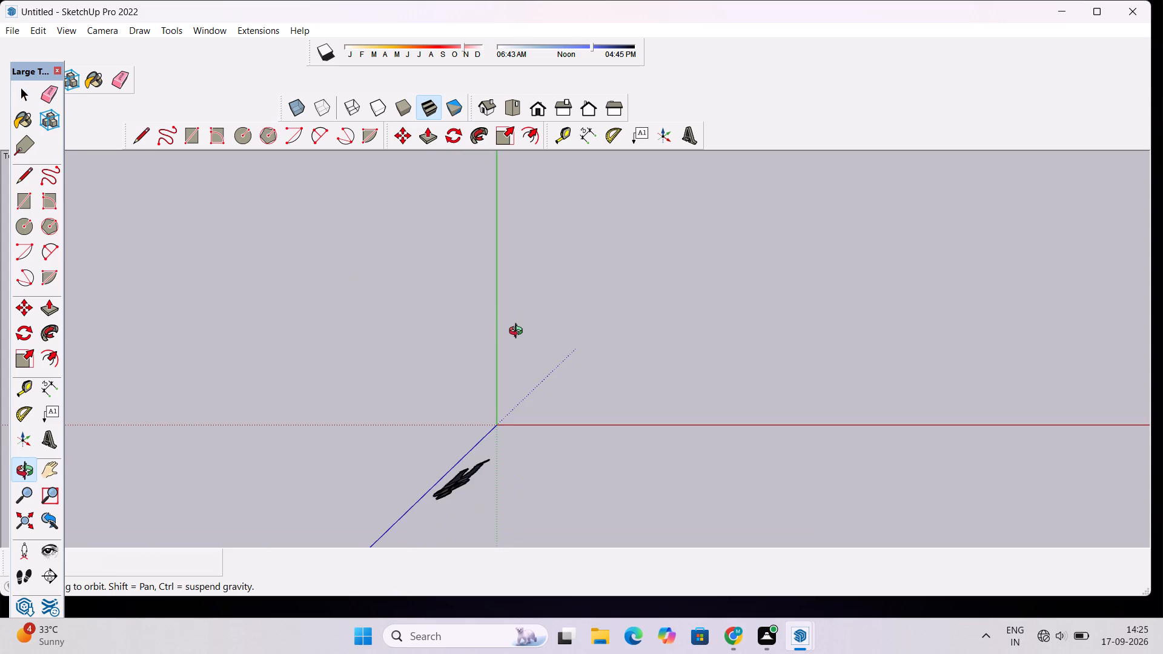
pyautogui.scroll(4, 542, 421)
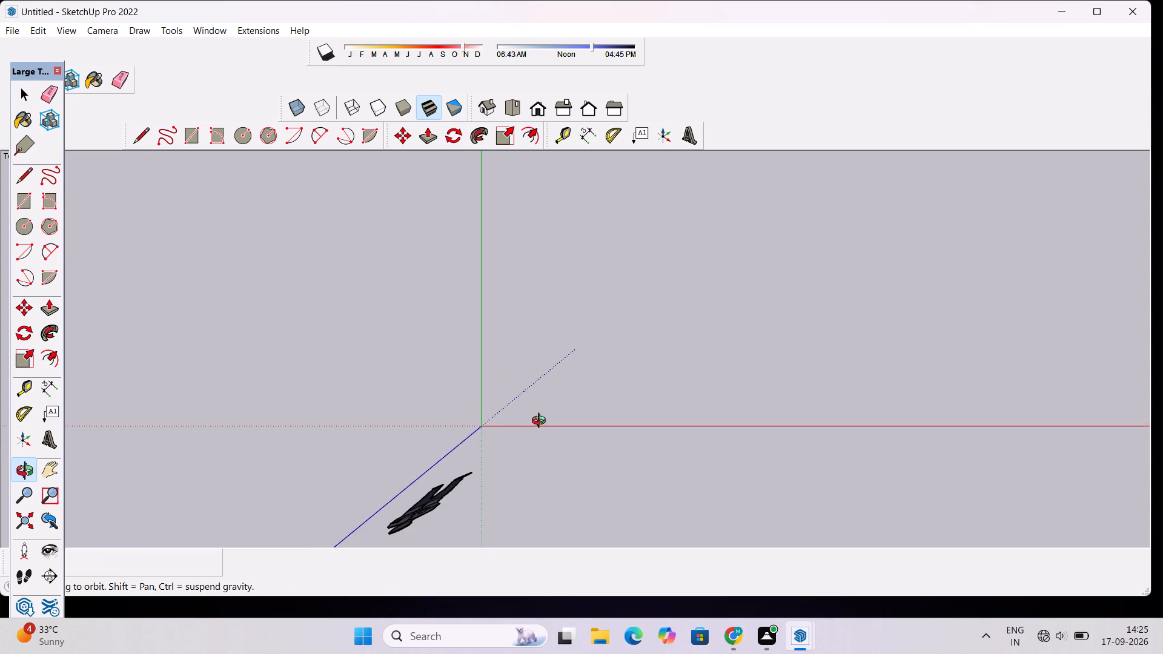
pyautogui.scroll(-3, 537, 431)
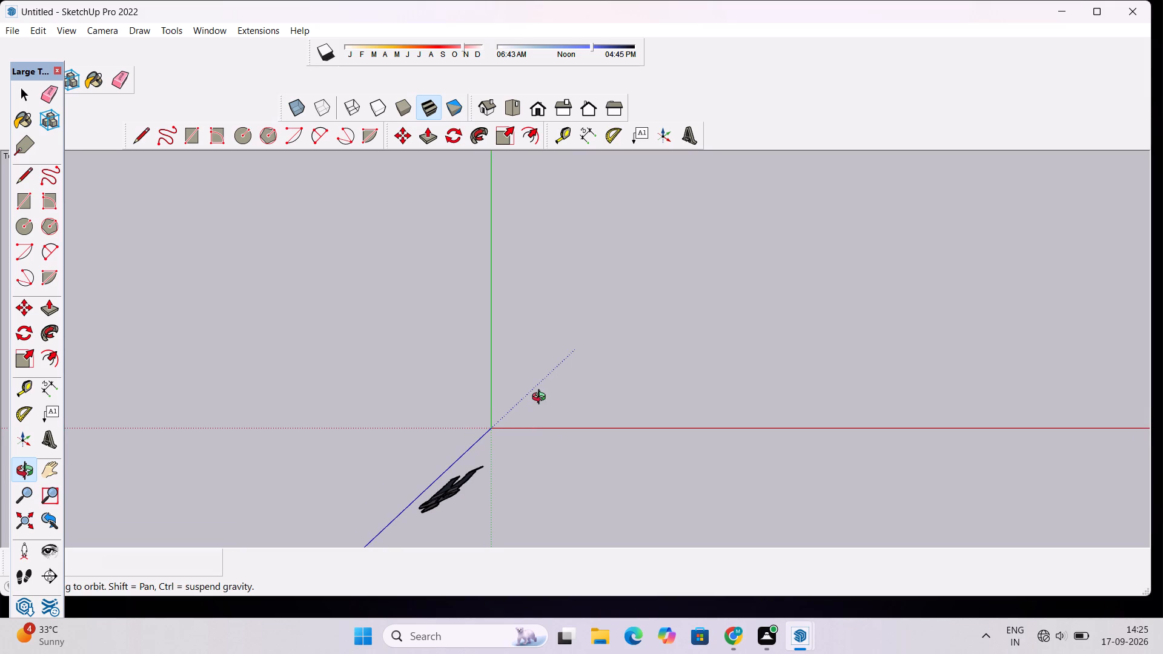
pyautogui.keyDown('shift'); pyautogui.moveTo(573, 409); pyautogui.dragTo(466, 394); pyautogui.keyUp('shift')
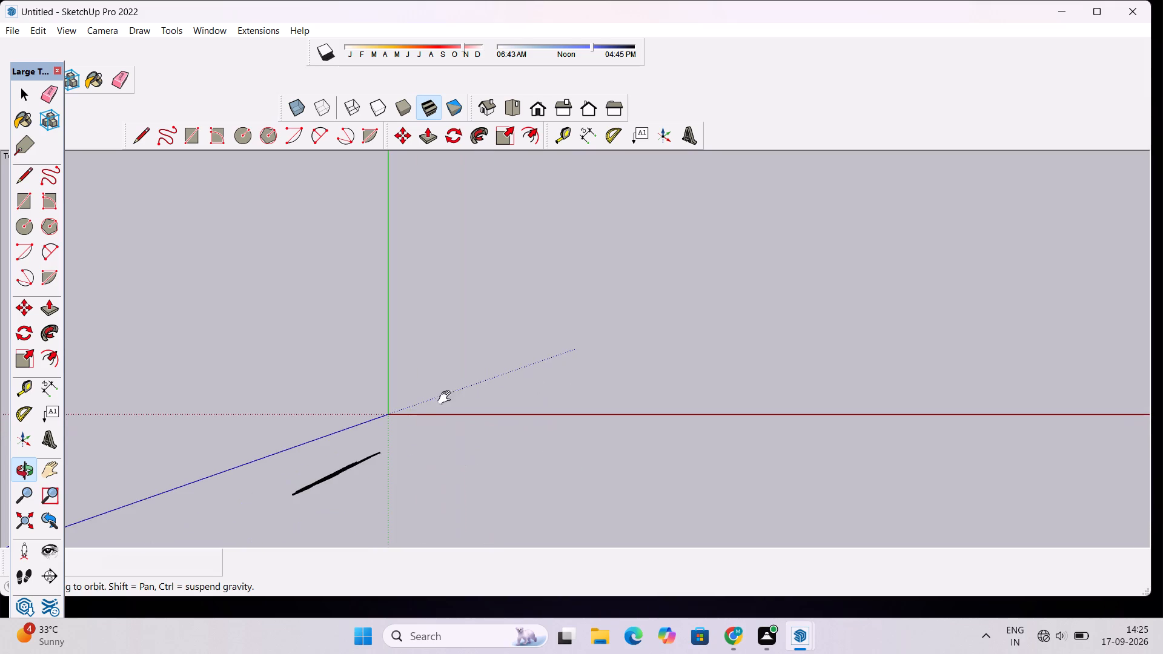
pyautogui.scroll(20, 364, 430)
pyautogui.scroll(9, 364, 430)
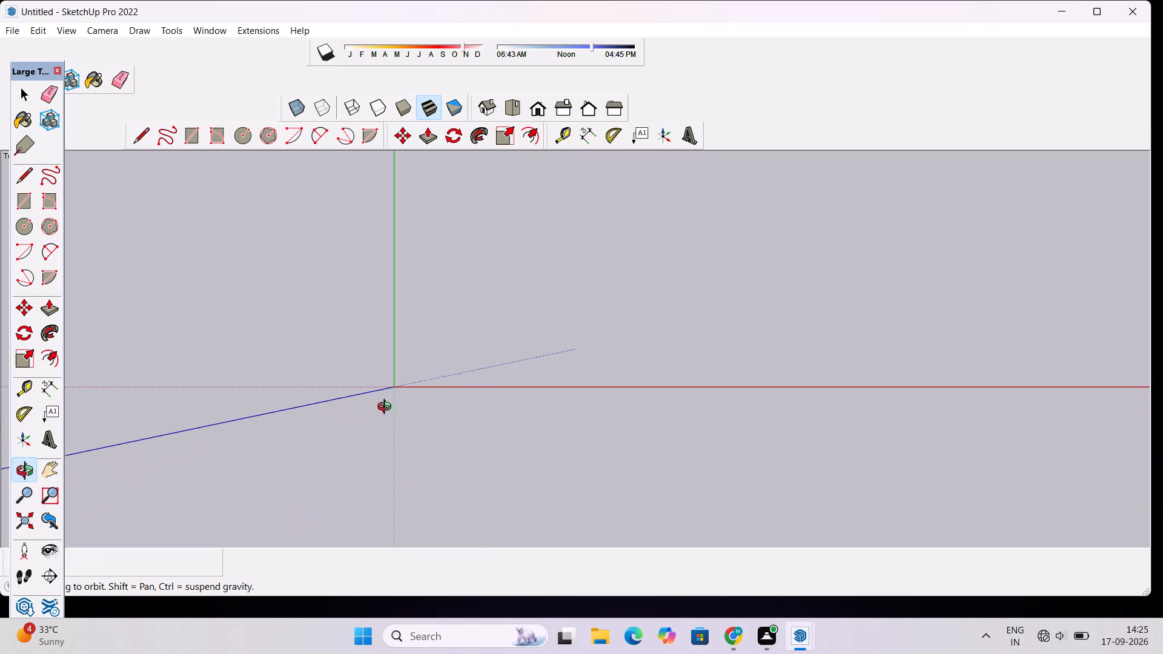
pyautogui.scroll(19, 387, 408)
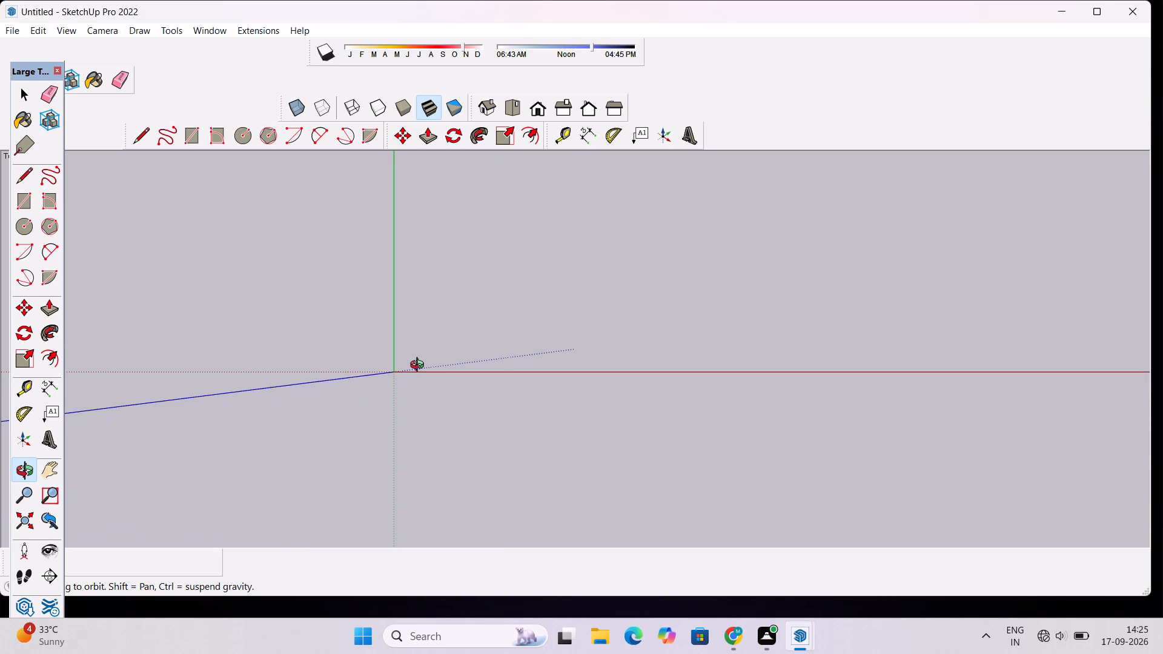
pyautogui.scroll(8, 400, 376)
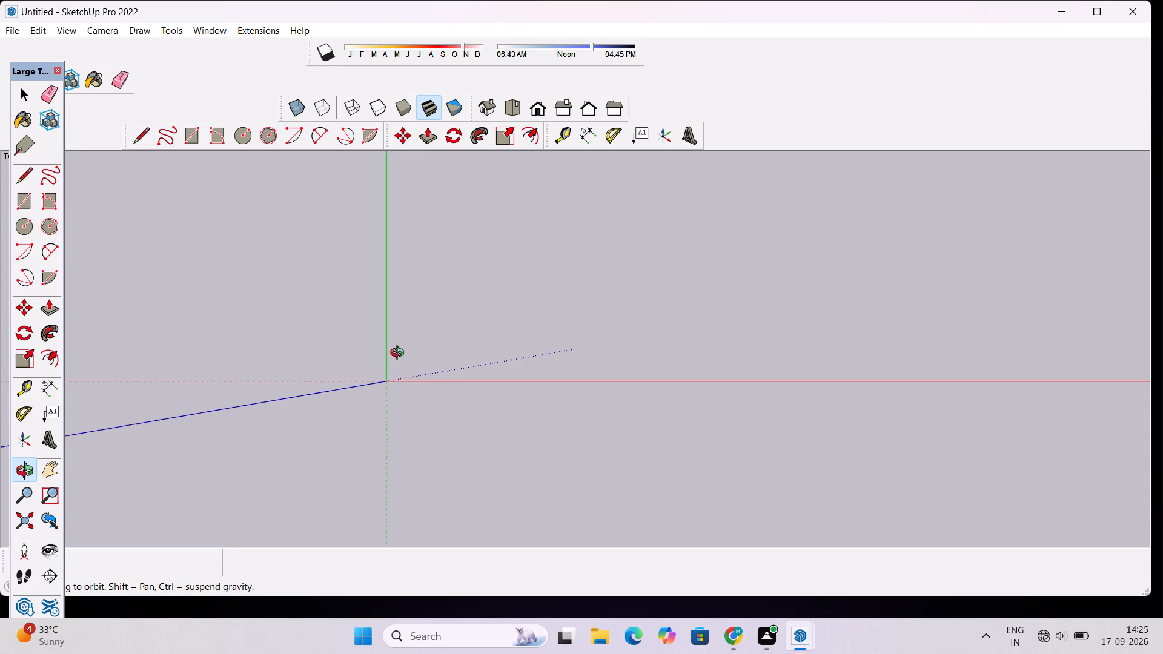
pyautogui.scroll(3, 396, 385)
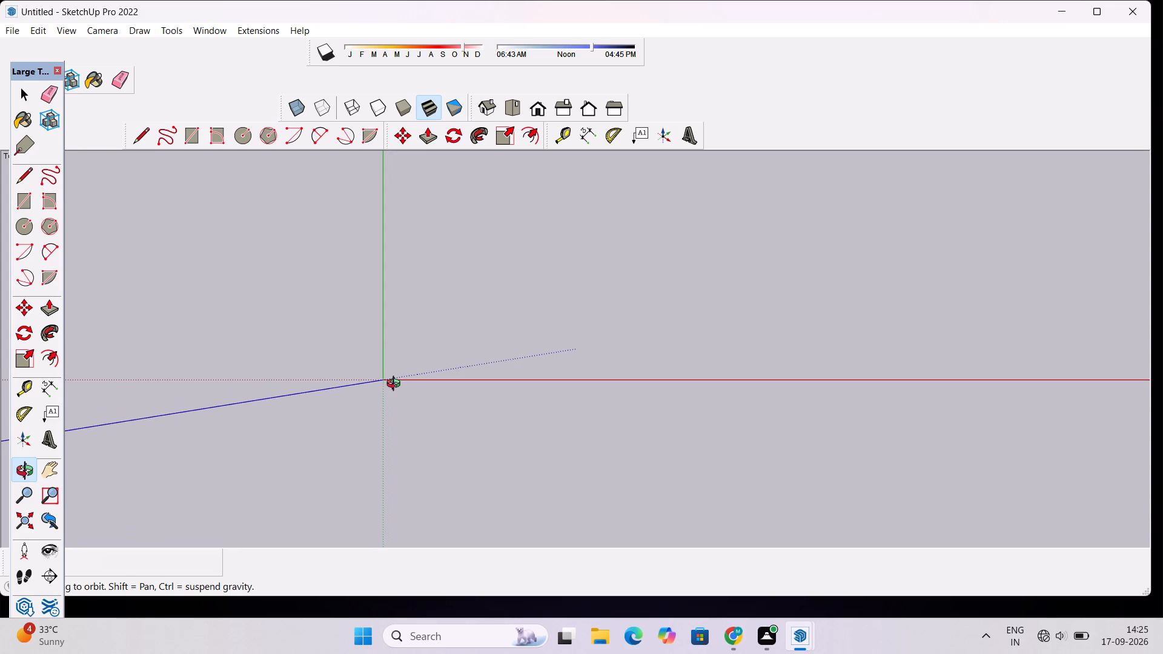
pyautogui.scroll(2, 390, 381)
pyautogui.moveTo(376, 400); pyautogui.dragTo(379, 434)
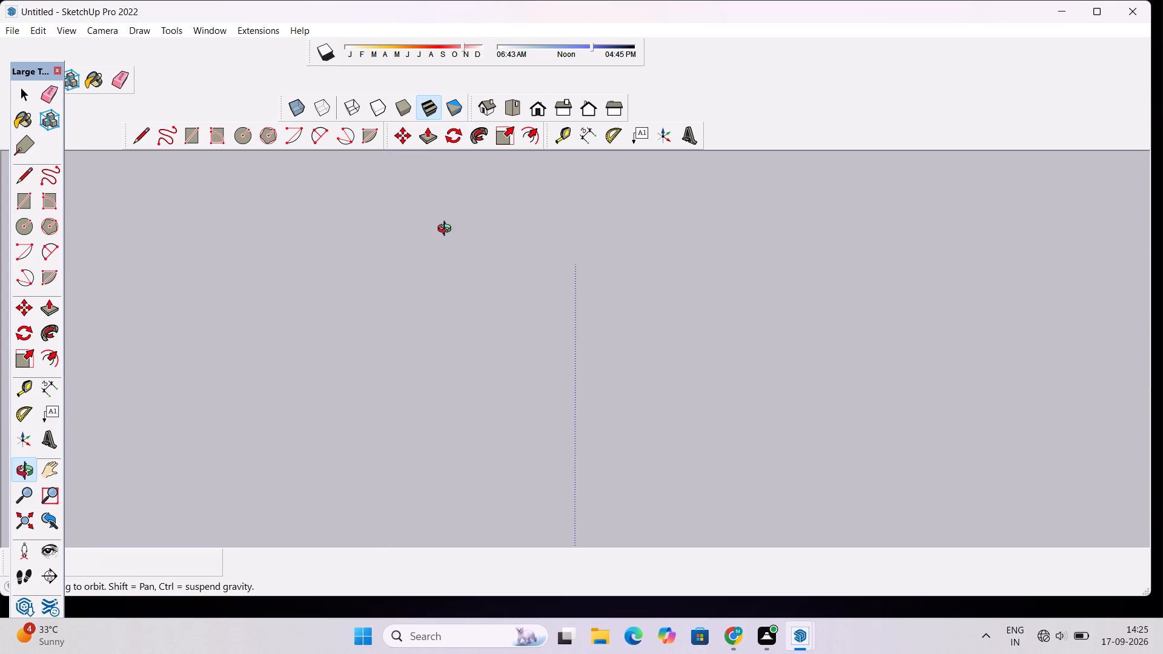
# Orbit the empty model from the top view to a raised perspective view framing the origin and the scale figure.
pyautogui.click(27, 472)
pyautogui.moveTo(654, 393); pyautogui.dragTo(513, 400)
pyautogui.scroll(-20, 497, 367)
pyautogui.scroll(-10, 497, 367)
pyautogui.press('space')
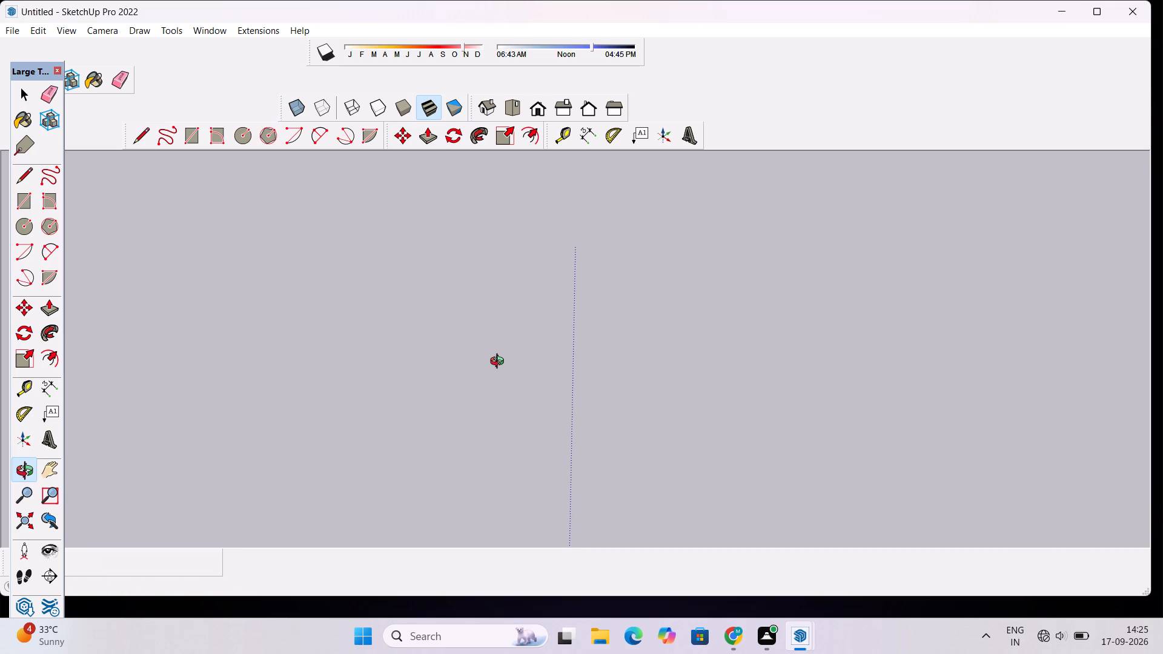
pyautogui.scroll(-13, 500, 363)
pyautogui.scroll(-4, 485, 295)
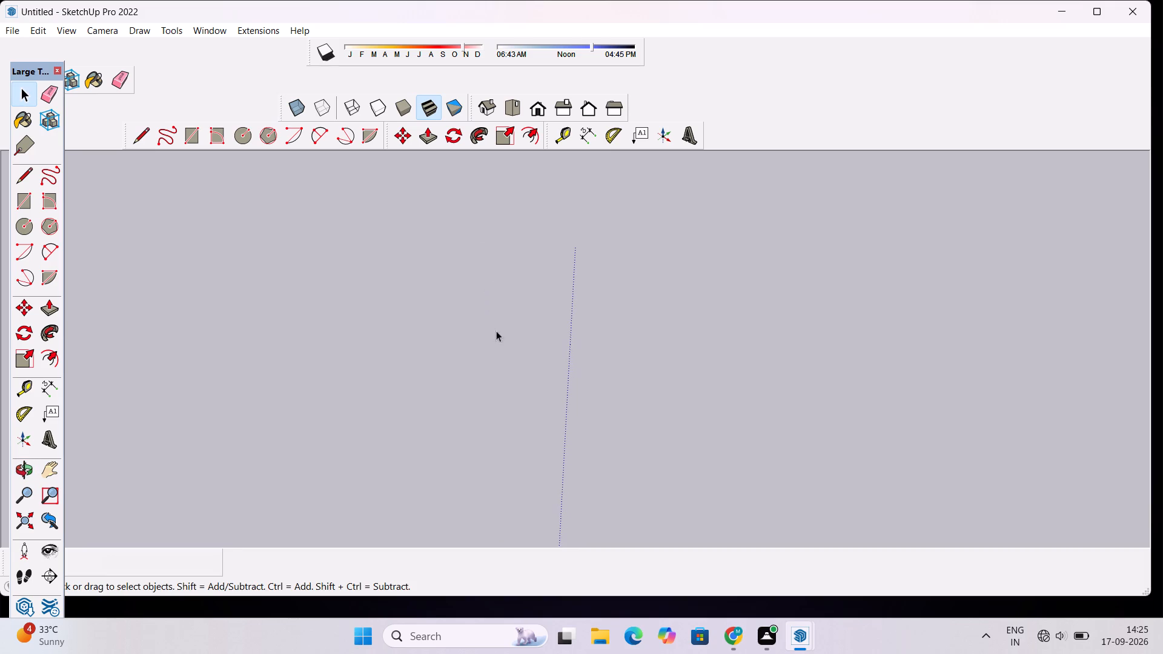
pyautogui.press('o')
pyautogui.scroll(-6, 500, 266)
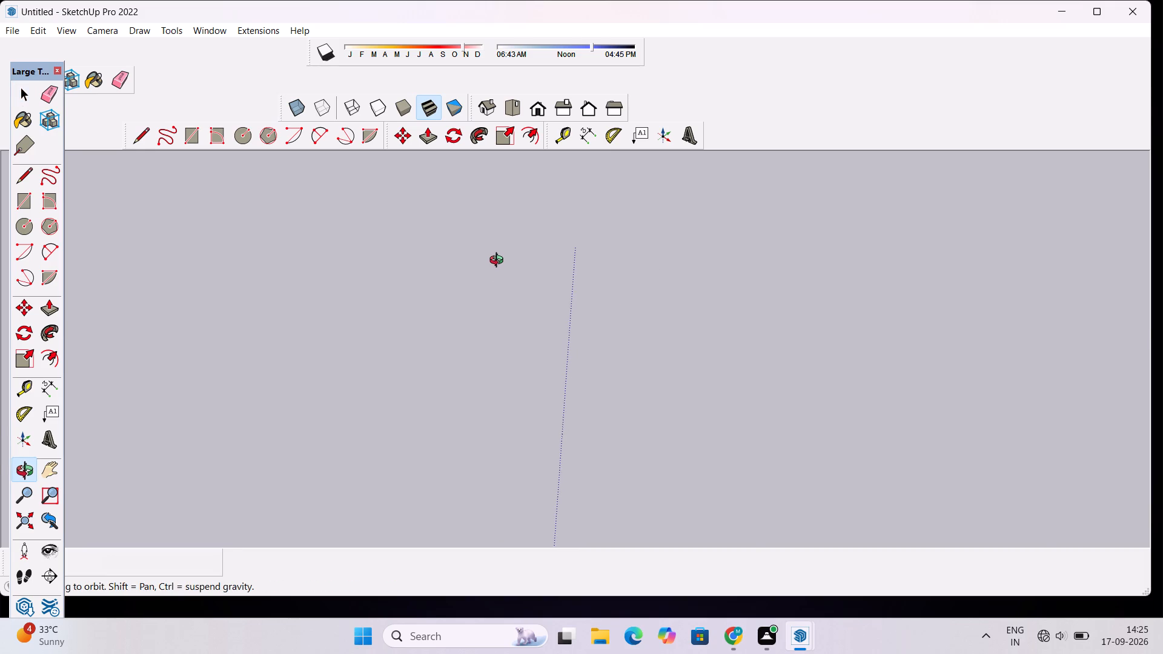
pyautogui.scroll(-20, 499, 262)
pyautogui.scroll(-1, 499, 262)
pyautogui.moveTo(580, 462); pyautogui.dragTo(464, 400)
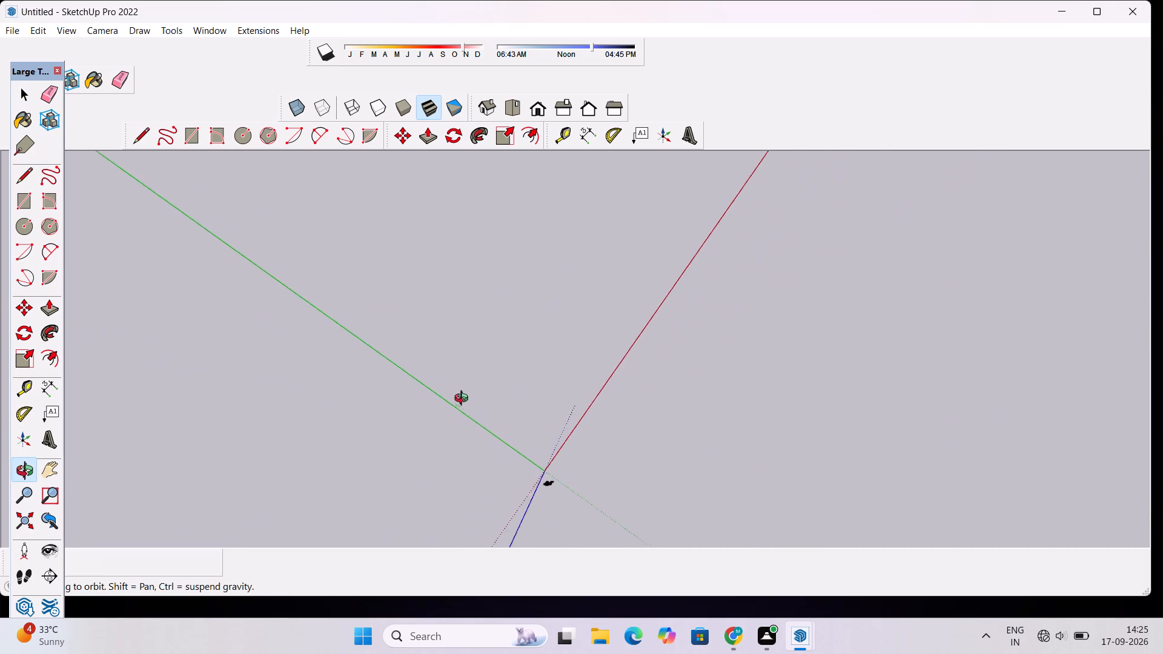
pyautogui.moveTo(464, 400); pyautogui.dragTo(465, 407)
pyautogui.moveTo(586, 469); pyautogui.dragTo(476, 431)
pyautogui.scroll(-3, 464, 418)
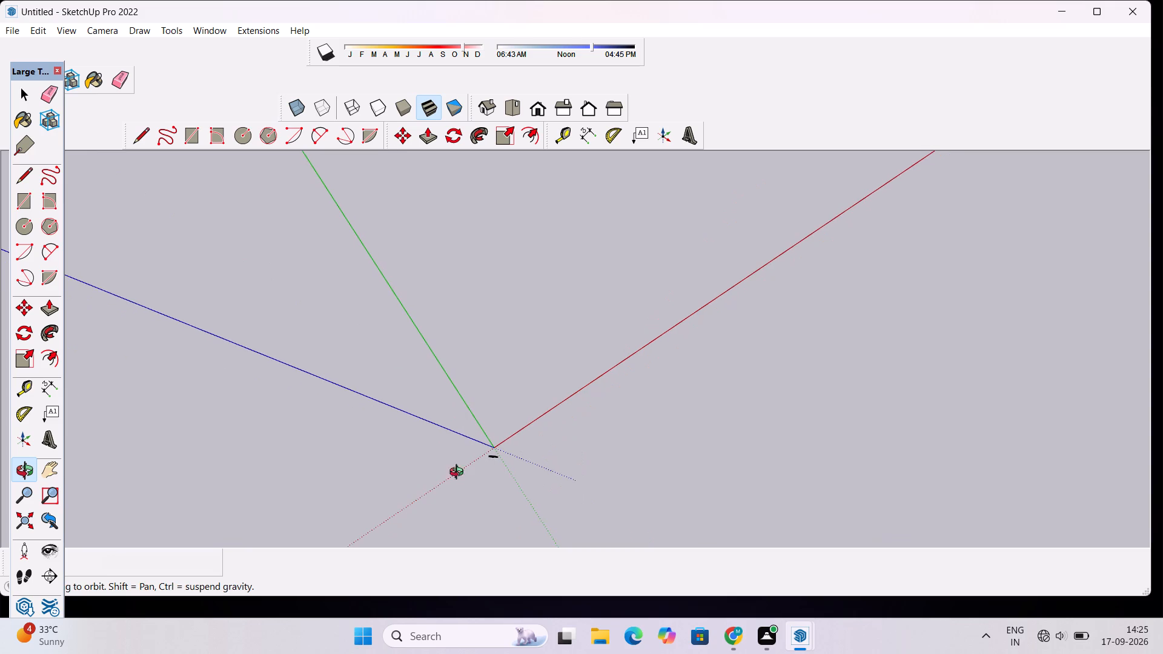
pyautogui.moveTo(349, 470); pyautogui.dragTo(360, 368)
pyautogui.moveTo(612, 542); pyautogui.dragTo(445, 446)
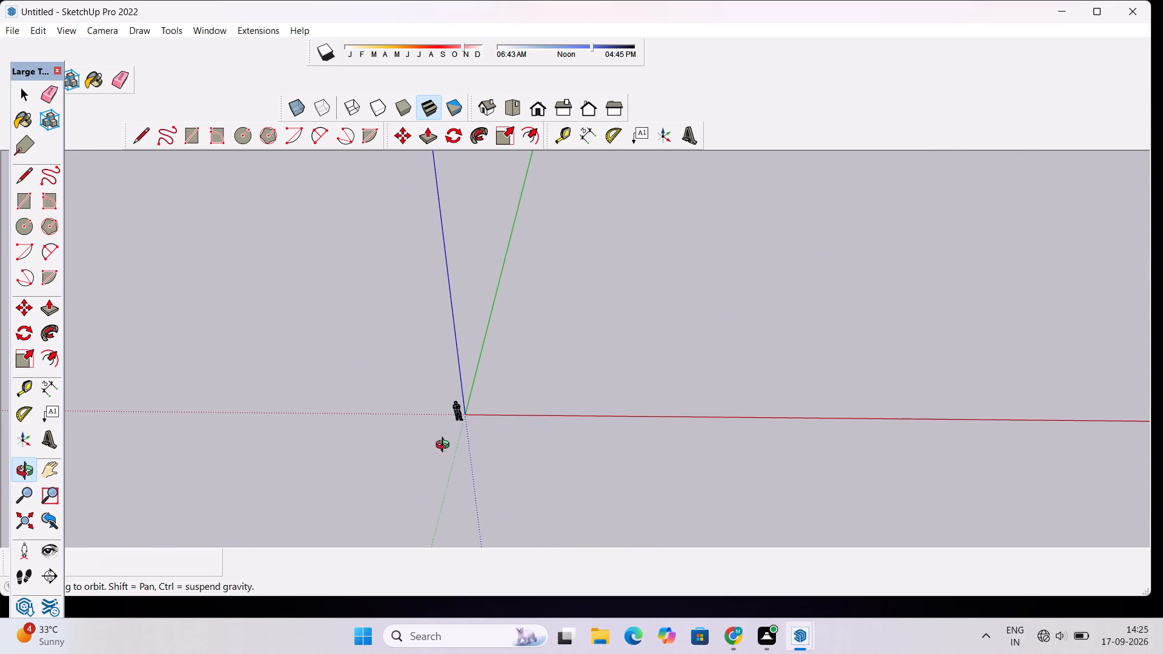
pyautogui.scroll(-1, 445, 442)
pyautogui.scroll(4, 468, 442)
pyautogui.click(371, 442)
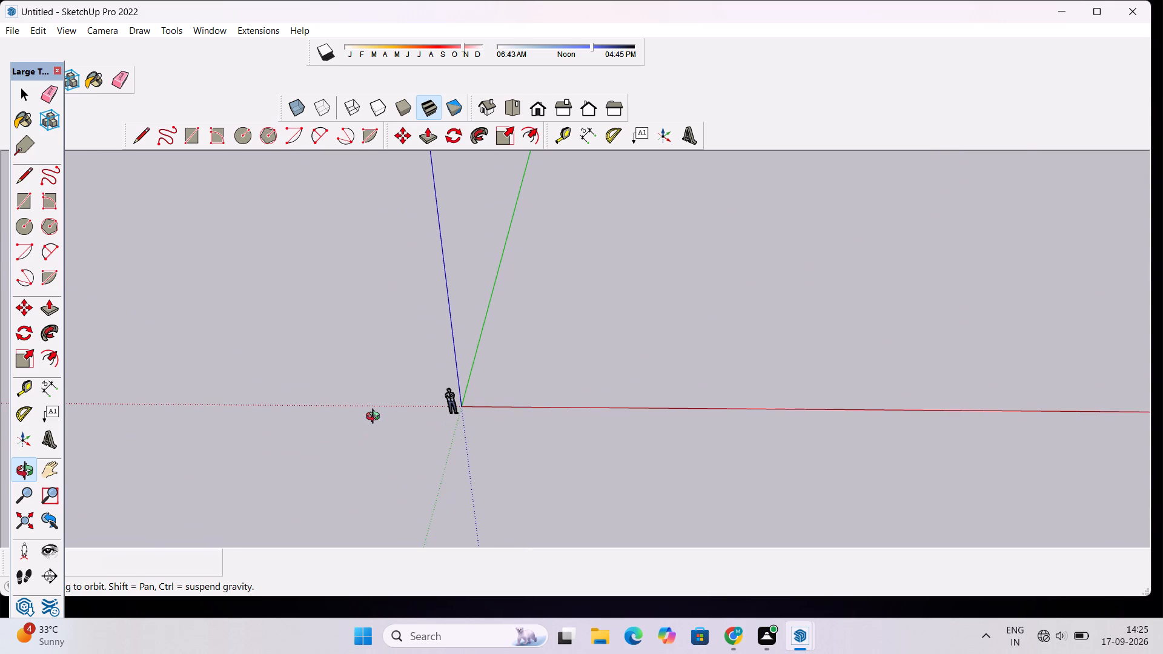
pyautogui.scroll(3, 483, 426)
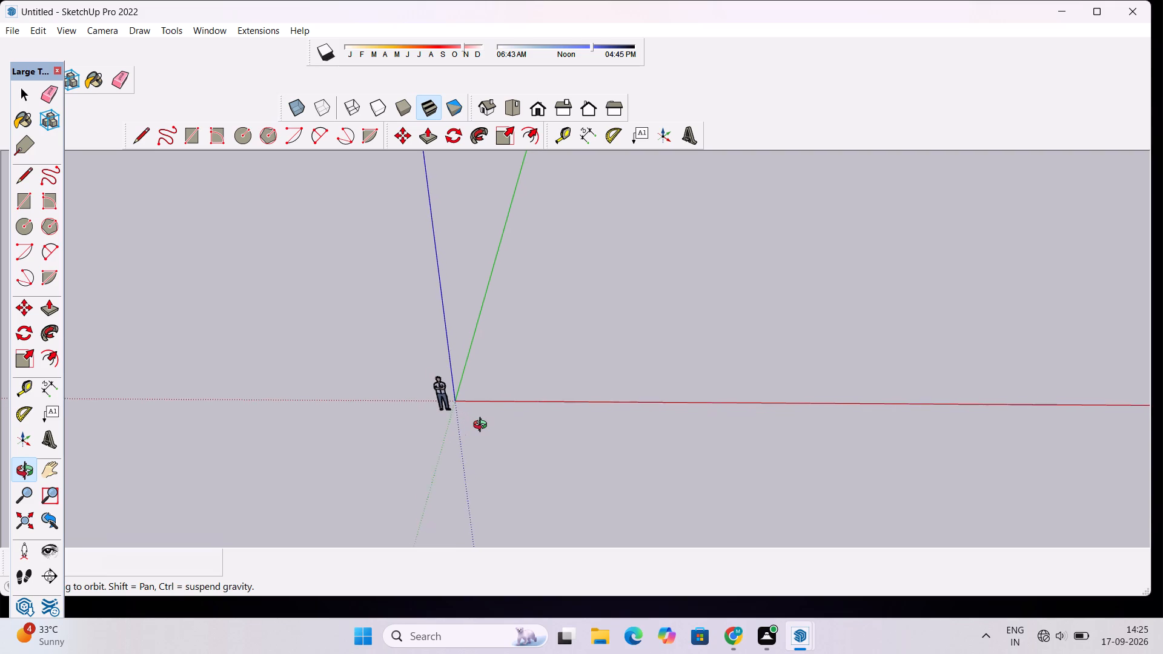
pyautogui.scroll(6, 483, 426)
pyautogui.keyDown('shift'); pyautogui.moveTo(491, 383); pyautogui.dragTo(494, 424); pyautogui.keyUp('shift')
pyautogui.scroll(5, 494, 425)
pyautogui.keyDown('shift'); pyautogui.moveTo(526, 411); pyautogui.dragTo(460, 432); pyautogui.keyUp('shift')
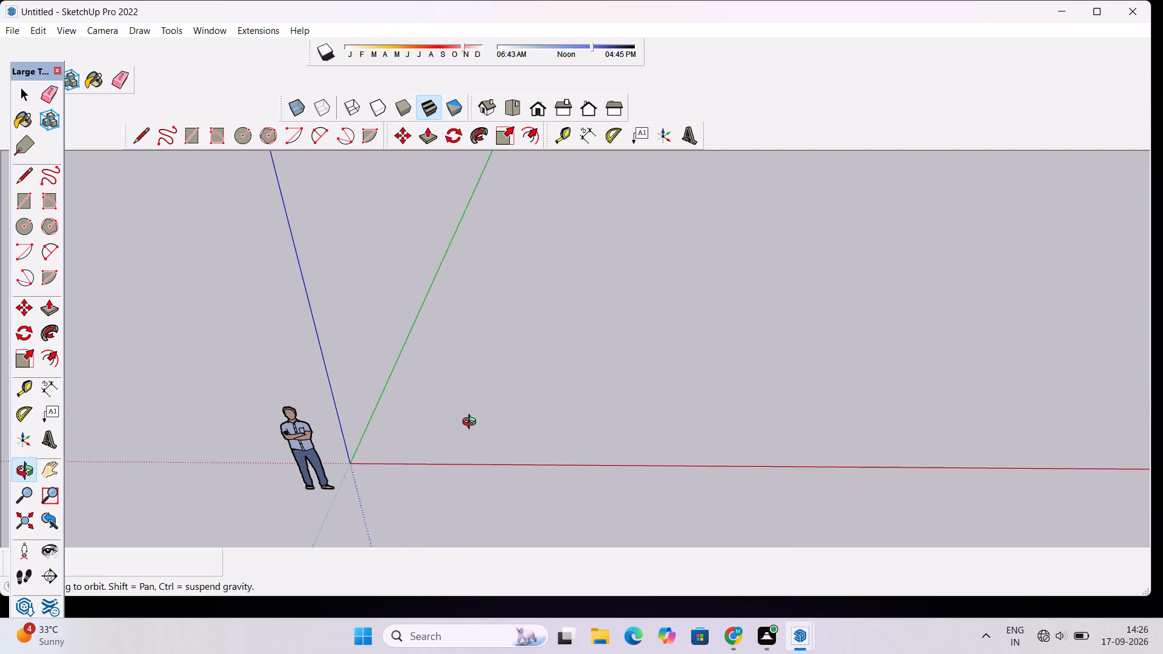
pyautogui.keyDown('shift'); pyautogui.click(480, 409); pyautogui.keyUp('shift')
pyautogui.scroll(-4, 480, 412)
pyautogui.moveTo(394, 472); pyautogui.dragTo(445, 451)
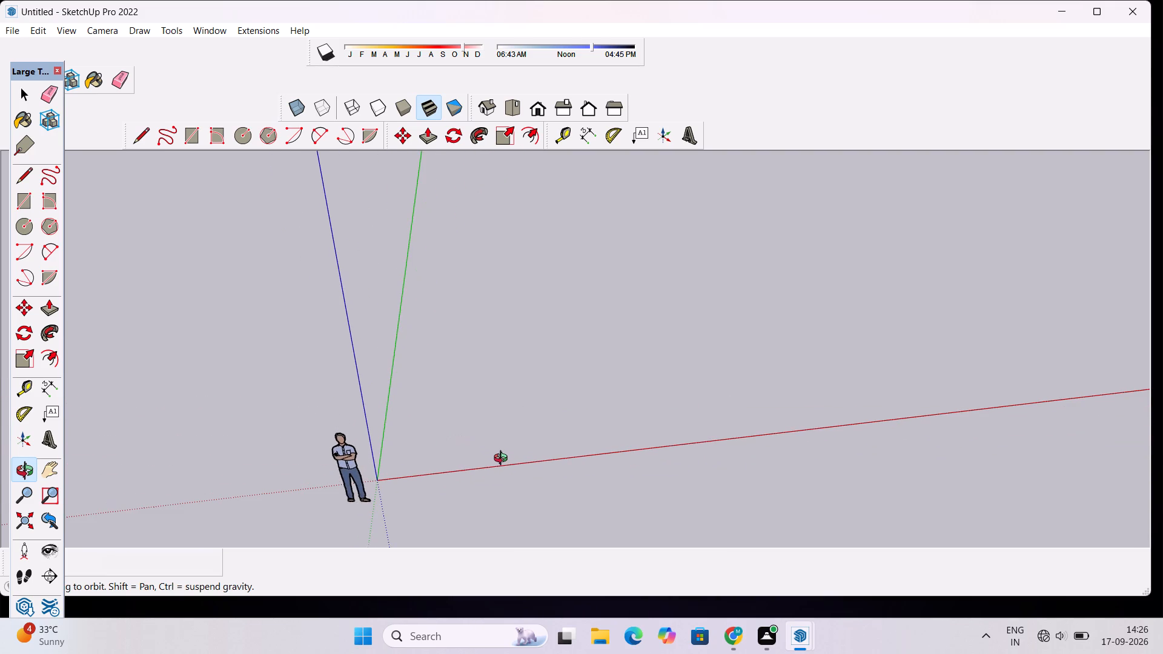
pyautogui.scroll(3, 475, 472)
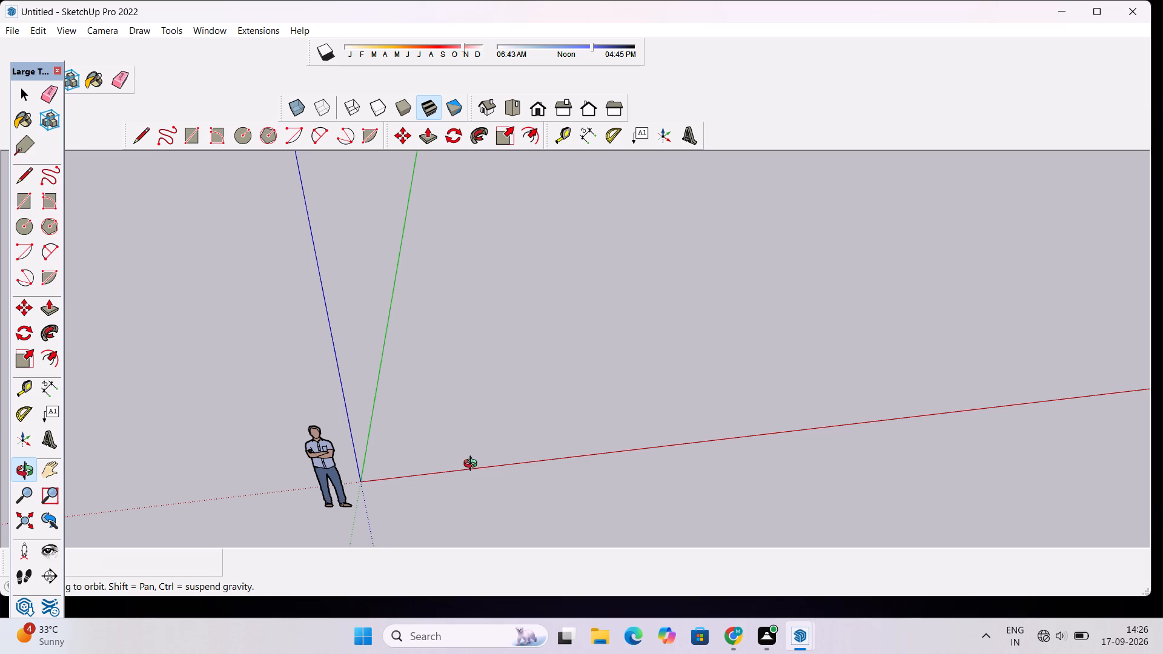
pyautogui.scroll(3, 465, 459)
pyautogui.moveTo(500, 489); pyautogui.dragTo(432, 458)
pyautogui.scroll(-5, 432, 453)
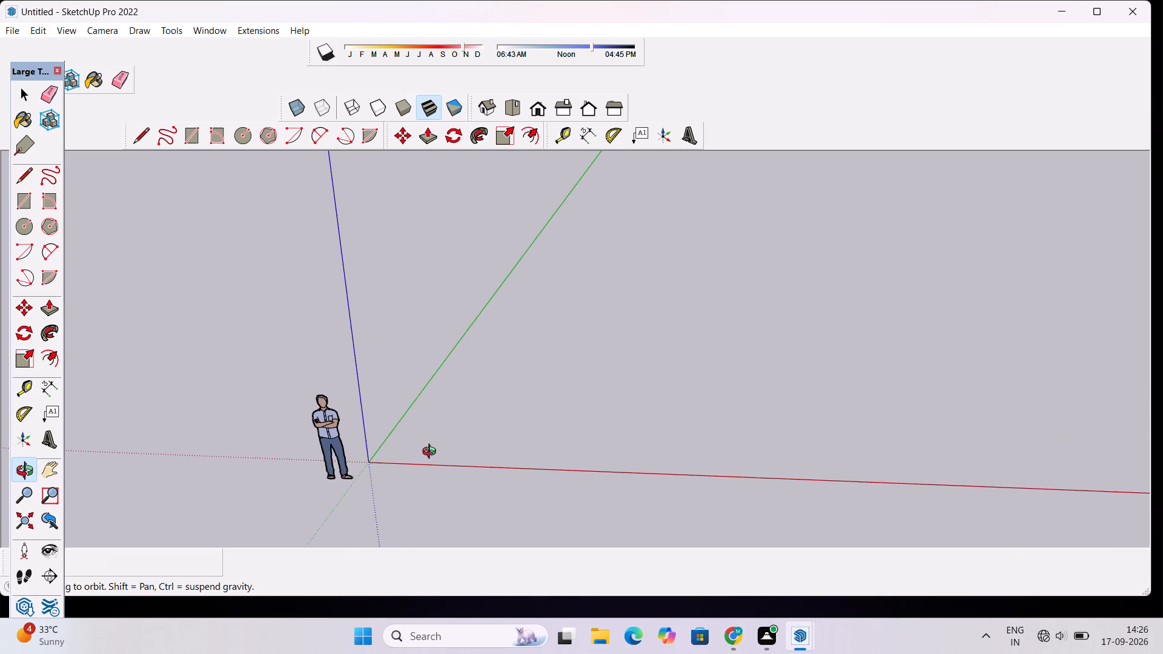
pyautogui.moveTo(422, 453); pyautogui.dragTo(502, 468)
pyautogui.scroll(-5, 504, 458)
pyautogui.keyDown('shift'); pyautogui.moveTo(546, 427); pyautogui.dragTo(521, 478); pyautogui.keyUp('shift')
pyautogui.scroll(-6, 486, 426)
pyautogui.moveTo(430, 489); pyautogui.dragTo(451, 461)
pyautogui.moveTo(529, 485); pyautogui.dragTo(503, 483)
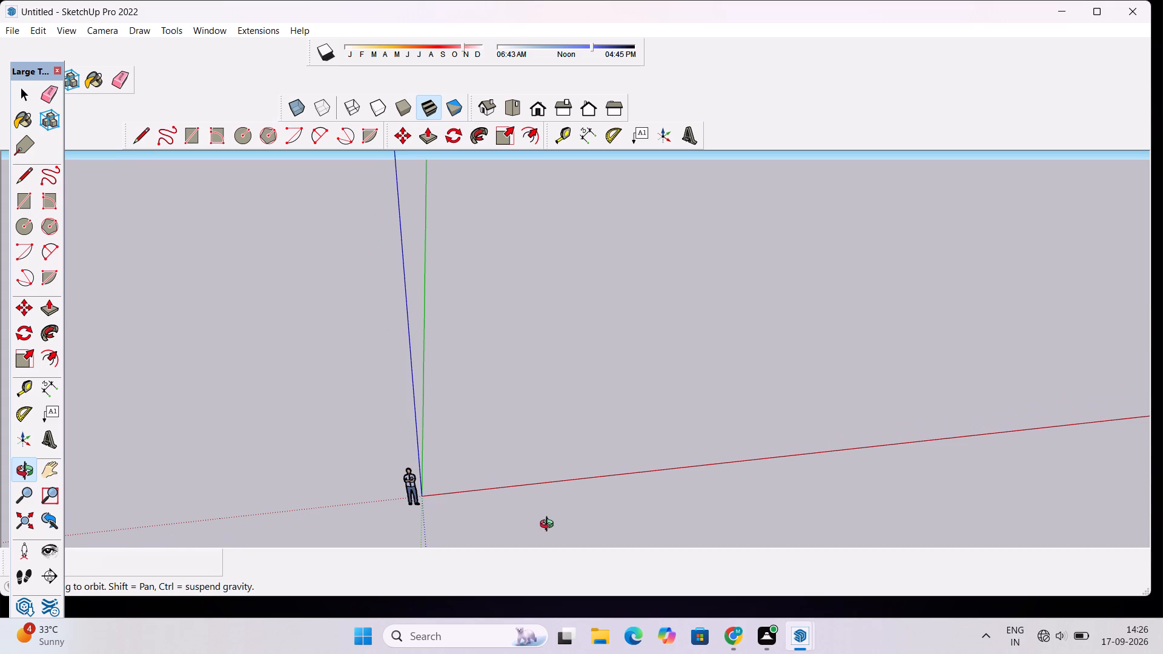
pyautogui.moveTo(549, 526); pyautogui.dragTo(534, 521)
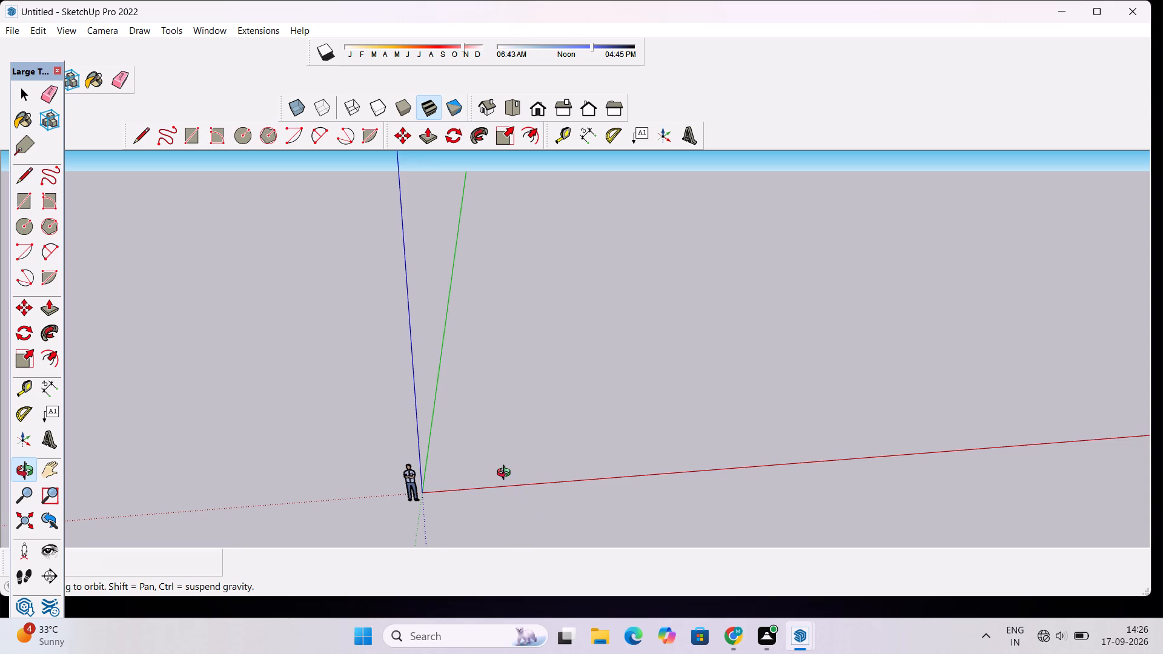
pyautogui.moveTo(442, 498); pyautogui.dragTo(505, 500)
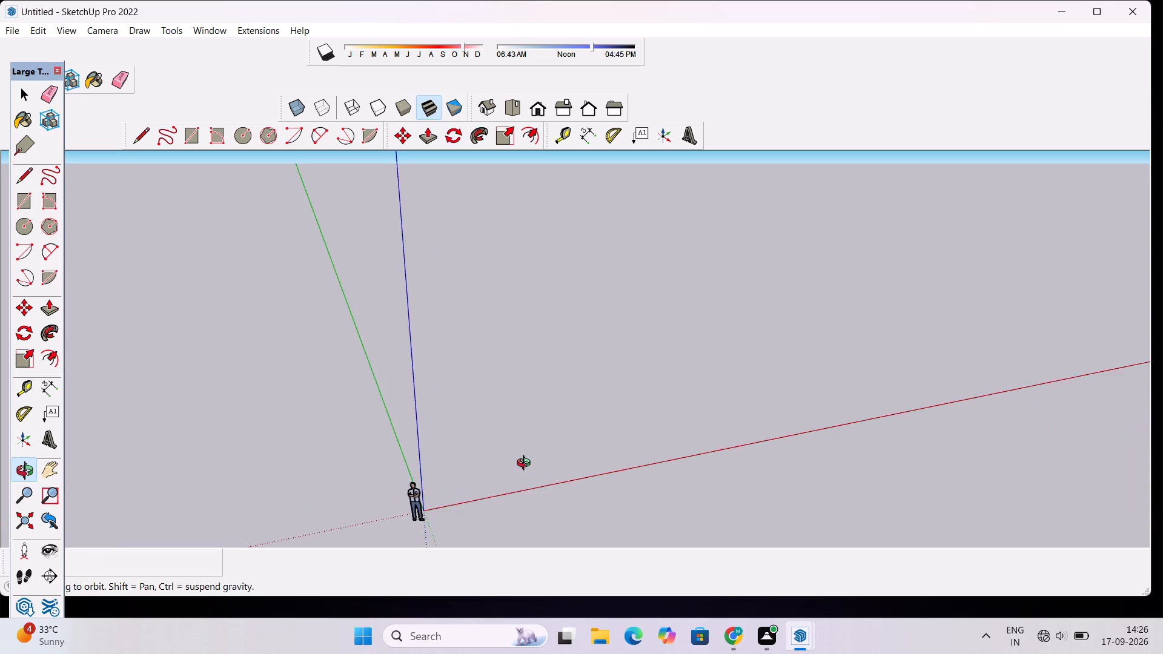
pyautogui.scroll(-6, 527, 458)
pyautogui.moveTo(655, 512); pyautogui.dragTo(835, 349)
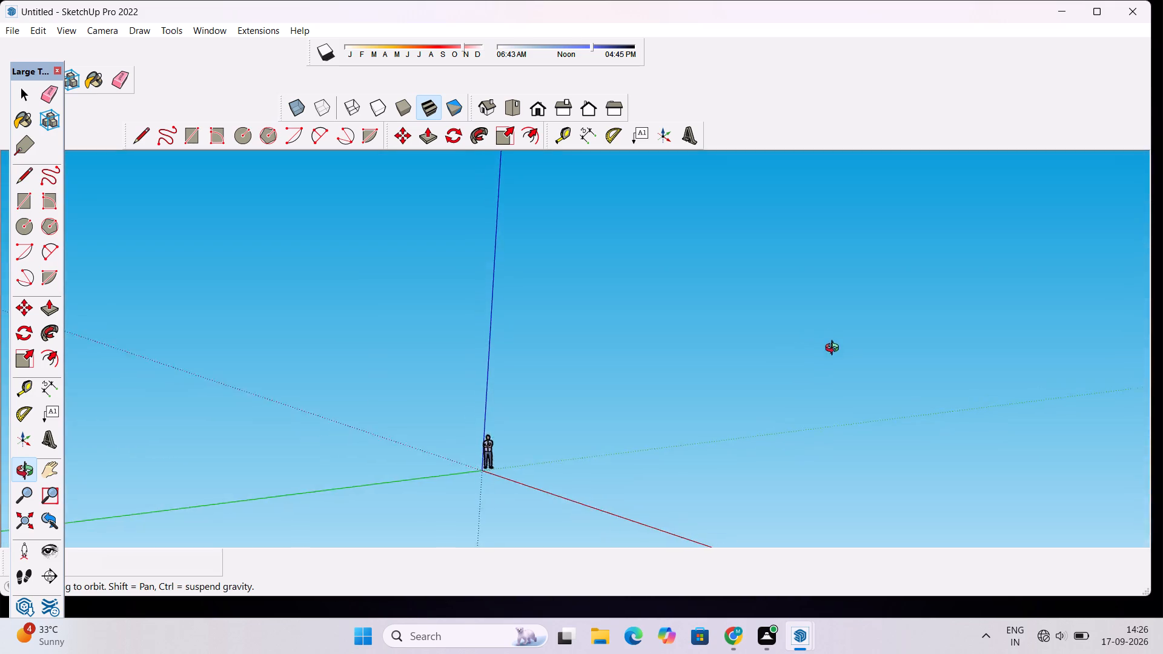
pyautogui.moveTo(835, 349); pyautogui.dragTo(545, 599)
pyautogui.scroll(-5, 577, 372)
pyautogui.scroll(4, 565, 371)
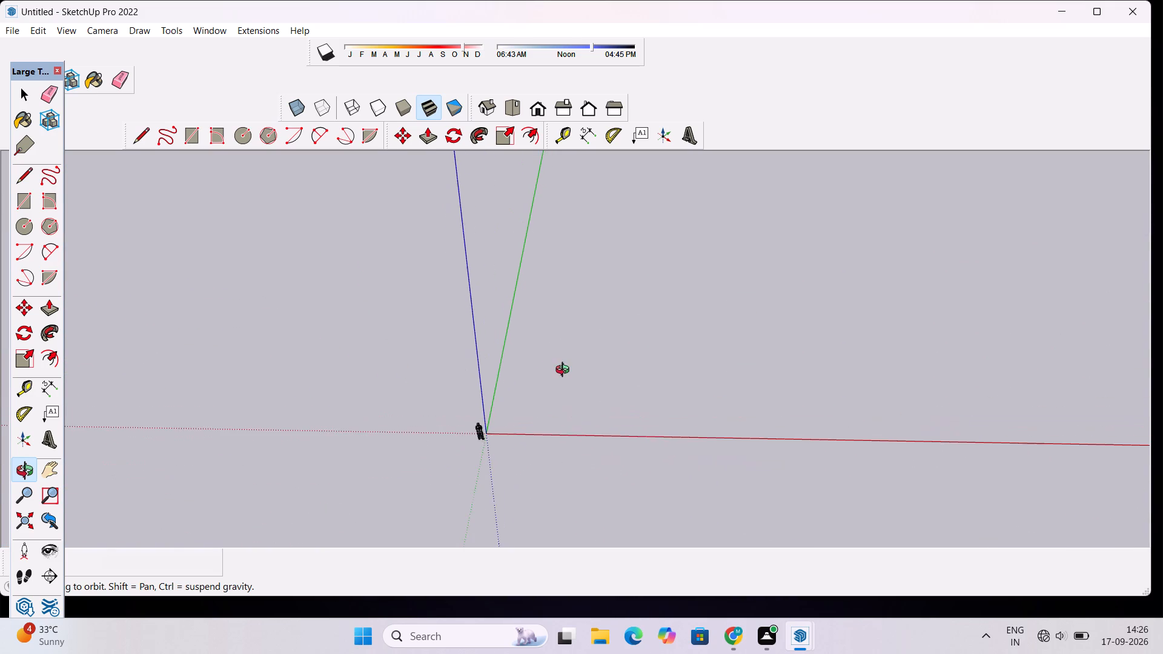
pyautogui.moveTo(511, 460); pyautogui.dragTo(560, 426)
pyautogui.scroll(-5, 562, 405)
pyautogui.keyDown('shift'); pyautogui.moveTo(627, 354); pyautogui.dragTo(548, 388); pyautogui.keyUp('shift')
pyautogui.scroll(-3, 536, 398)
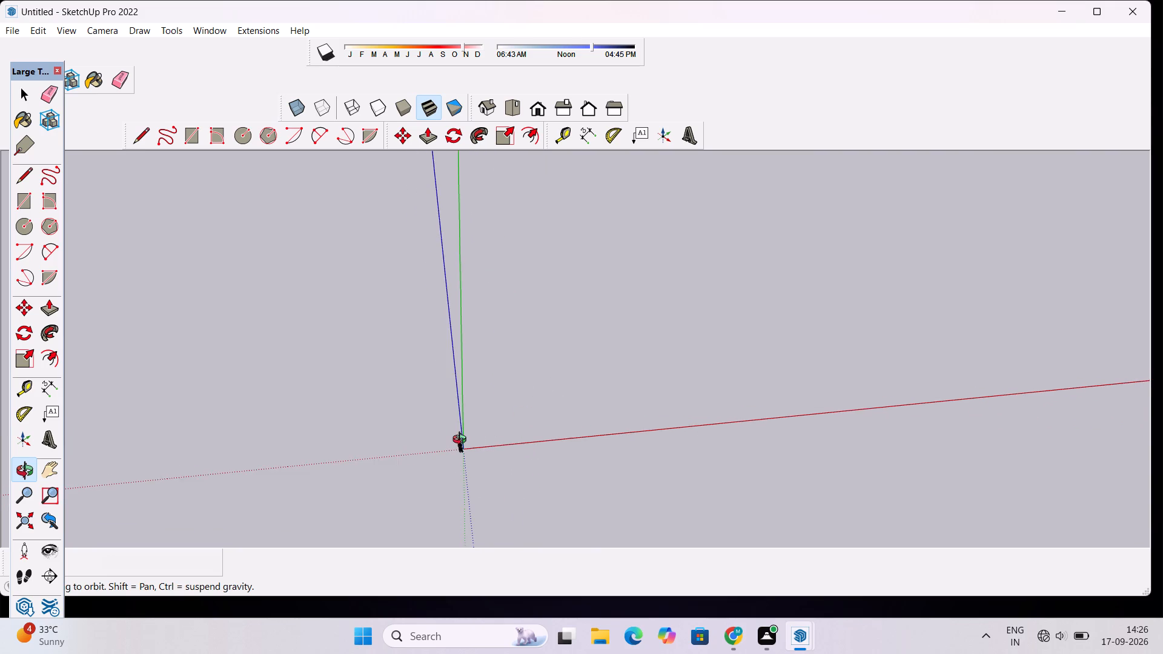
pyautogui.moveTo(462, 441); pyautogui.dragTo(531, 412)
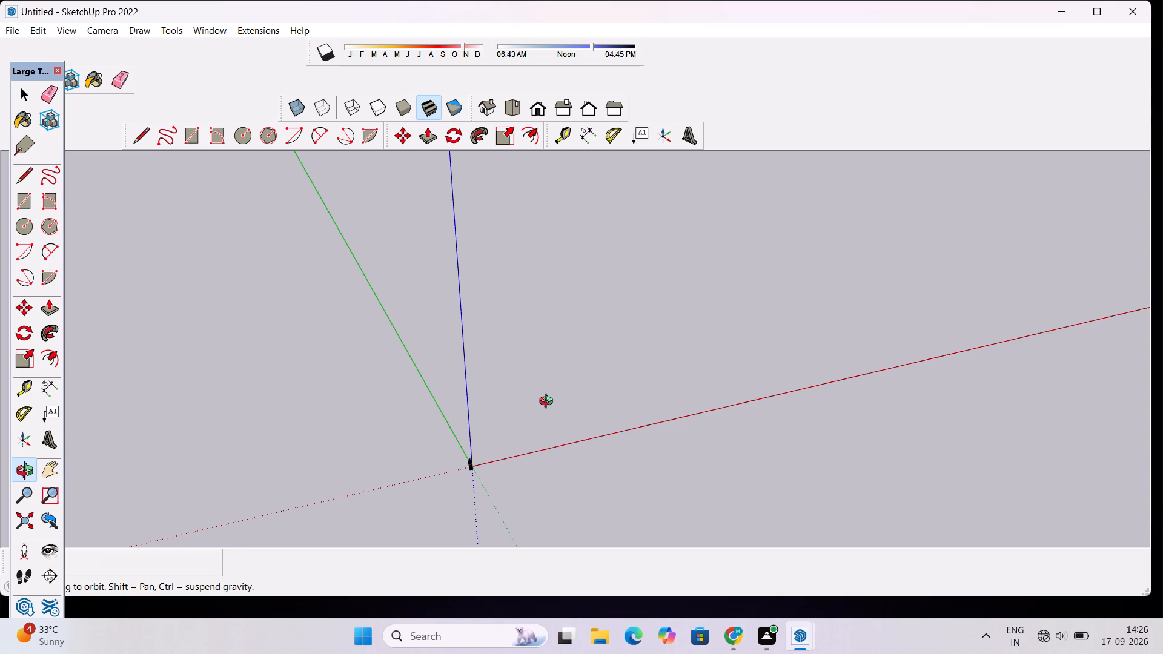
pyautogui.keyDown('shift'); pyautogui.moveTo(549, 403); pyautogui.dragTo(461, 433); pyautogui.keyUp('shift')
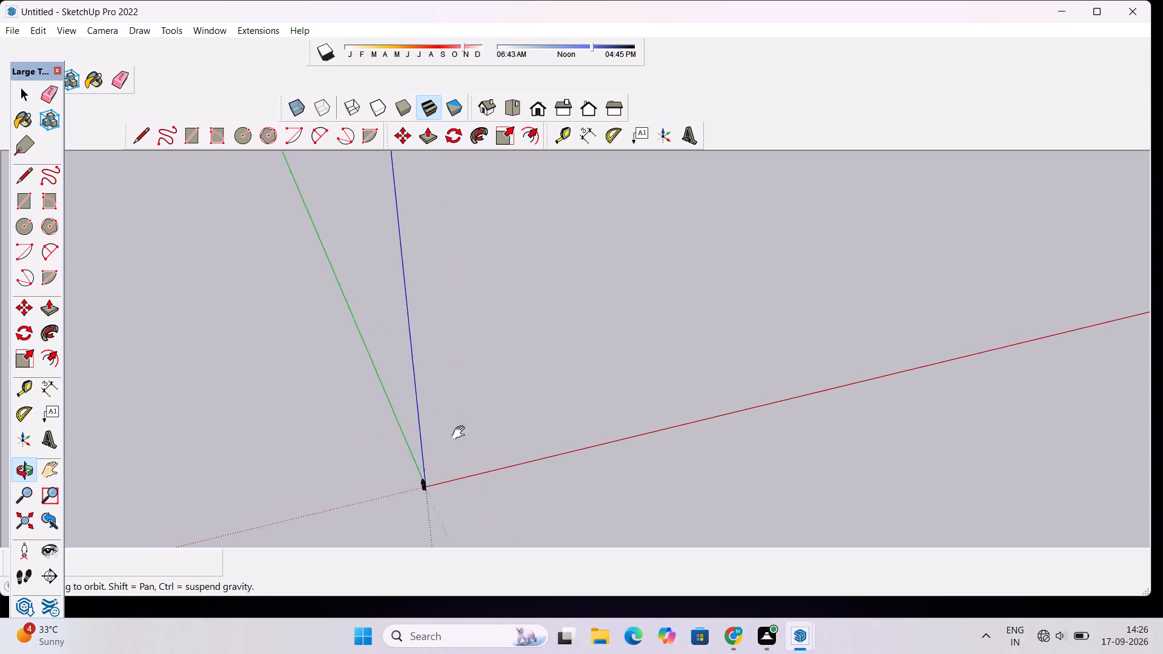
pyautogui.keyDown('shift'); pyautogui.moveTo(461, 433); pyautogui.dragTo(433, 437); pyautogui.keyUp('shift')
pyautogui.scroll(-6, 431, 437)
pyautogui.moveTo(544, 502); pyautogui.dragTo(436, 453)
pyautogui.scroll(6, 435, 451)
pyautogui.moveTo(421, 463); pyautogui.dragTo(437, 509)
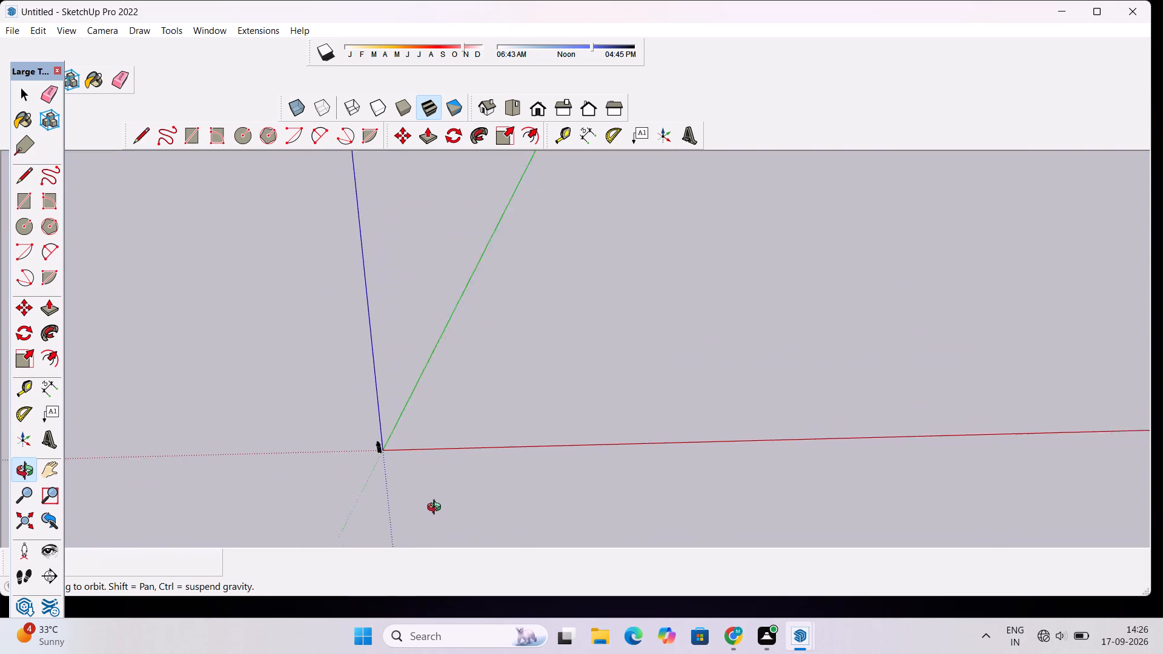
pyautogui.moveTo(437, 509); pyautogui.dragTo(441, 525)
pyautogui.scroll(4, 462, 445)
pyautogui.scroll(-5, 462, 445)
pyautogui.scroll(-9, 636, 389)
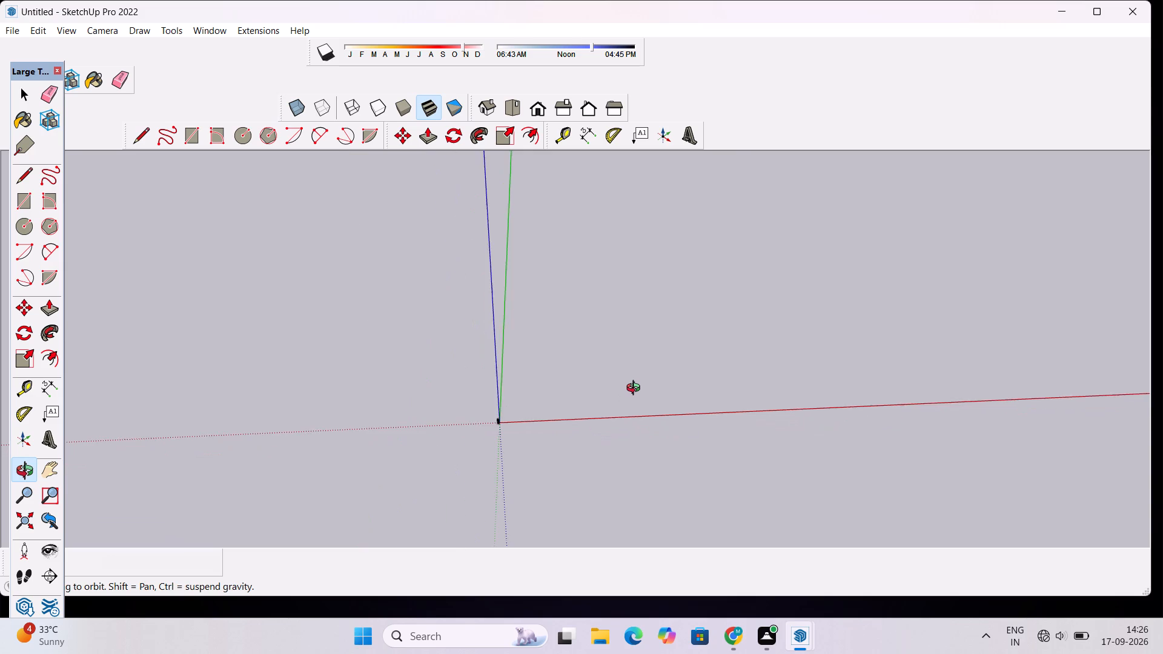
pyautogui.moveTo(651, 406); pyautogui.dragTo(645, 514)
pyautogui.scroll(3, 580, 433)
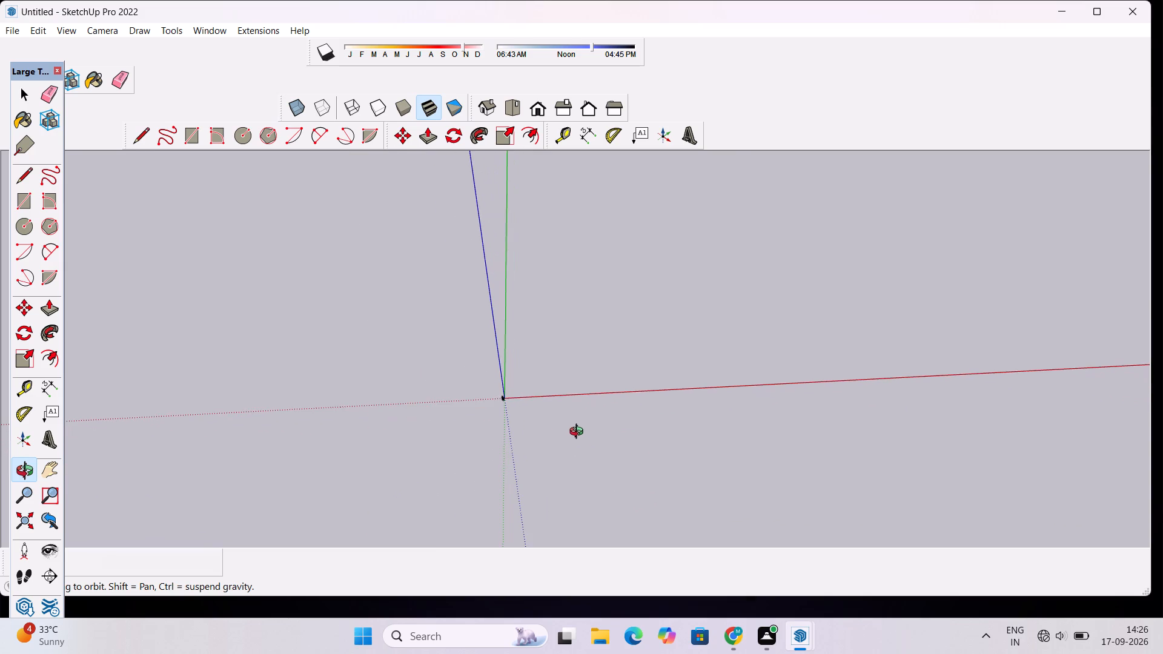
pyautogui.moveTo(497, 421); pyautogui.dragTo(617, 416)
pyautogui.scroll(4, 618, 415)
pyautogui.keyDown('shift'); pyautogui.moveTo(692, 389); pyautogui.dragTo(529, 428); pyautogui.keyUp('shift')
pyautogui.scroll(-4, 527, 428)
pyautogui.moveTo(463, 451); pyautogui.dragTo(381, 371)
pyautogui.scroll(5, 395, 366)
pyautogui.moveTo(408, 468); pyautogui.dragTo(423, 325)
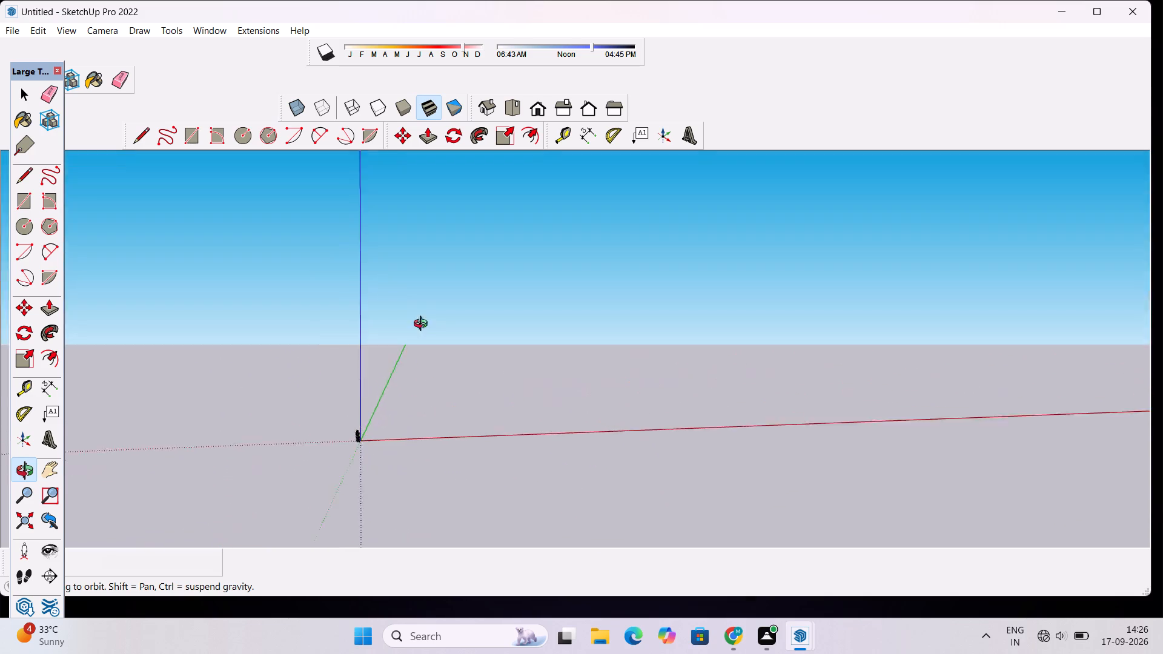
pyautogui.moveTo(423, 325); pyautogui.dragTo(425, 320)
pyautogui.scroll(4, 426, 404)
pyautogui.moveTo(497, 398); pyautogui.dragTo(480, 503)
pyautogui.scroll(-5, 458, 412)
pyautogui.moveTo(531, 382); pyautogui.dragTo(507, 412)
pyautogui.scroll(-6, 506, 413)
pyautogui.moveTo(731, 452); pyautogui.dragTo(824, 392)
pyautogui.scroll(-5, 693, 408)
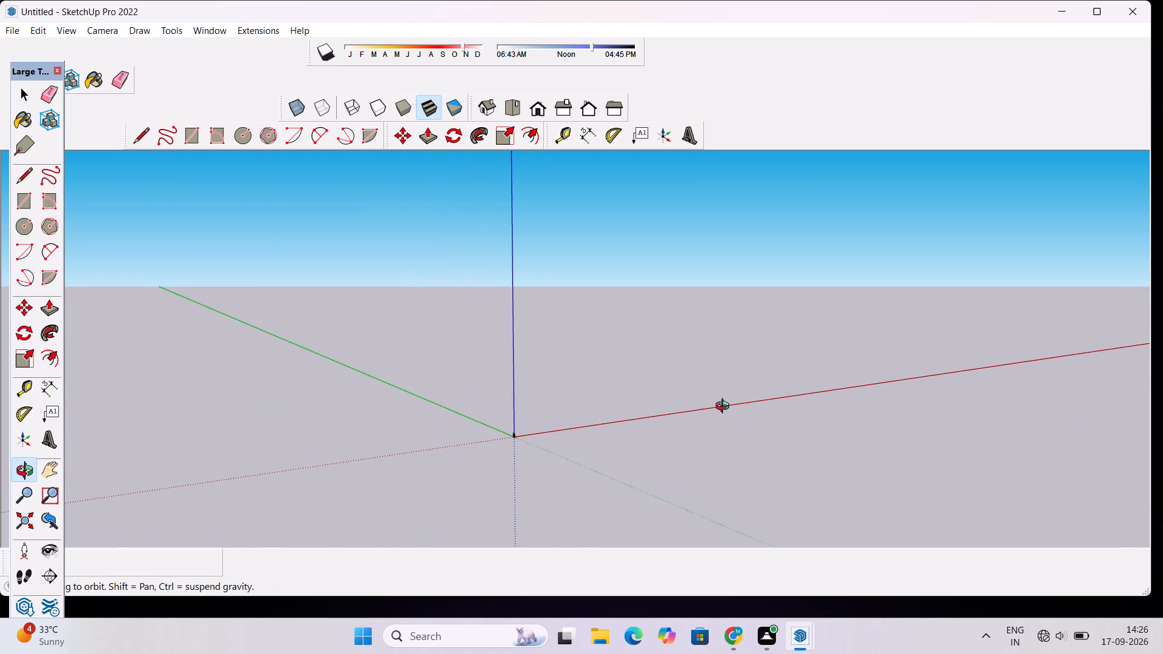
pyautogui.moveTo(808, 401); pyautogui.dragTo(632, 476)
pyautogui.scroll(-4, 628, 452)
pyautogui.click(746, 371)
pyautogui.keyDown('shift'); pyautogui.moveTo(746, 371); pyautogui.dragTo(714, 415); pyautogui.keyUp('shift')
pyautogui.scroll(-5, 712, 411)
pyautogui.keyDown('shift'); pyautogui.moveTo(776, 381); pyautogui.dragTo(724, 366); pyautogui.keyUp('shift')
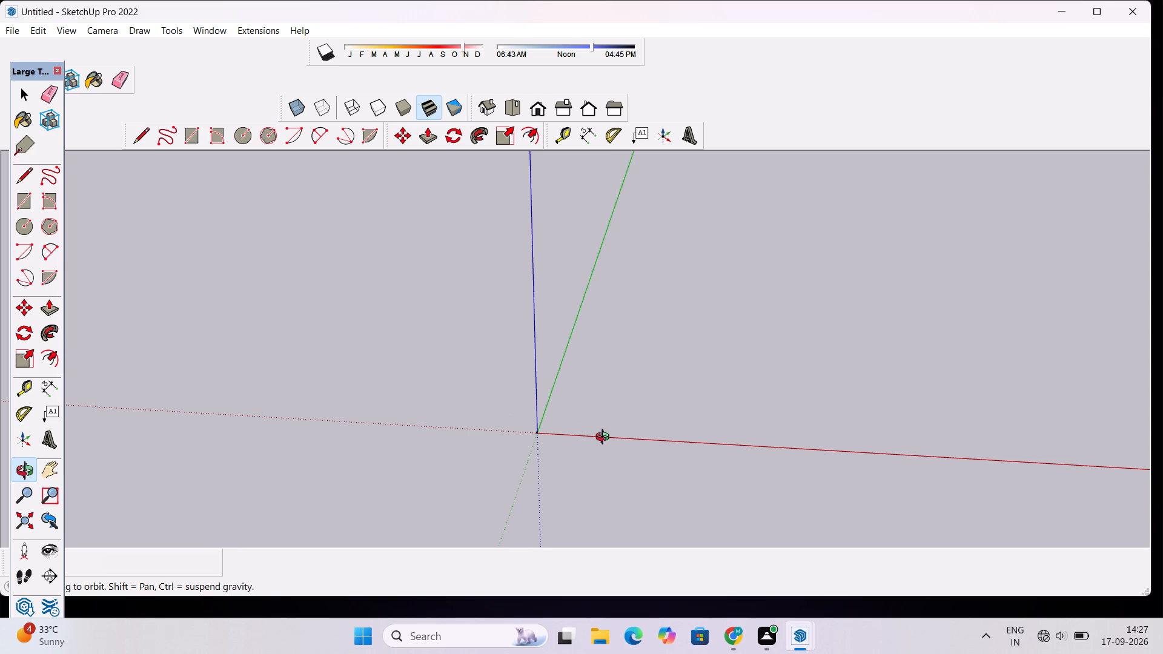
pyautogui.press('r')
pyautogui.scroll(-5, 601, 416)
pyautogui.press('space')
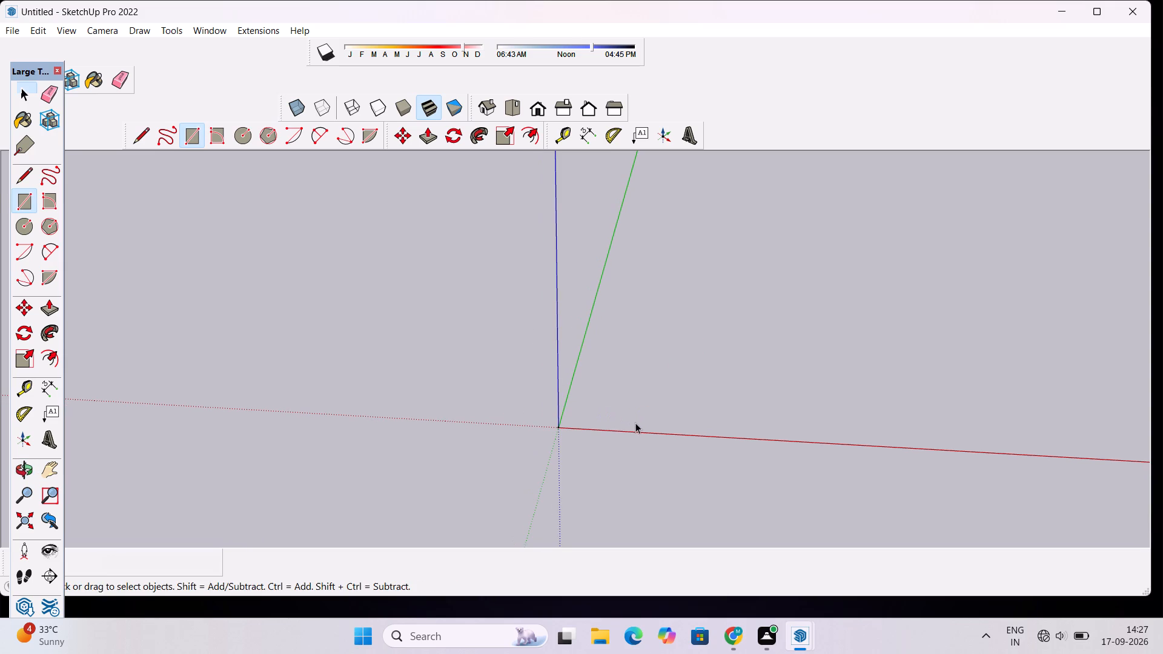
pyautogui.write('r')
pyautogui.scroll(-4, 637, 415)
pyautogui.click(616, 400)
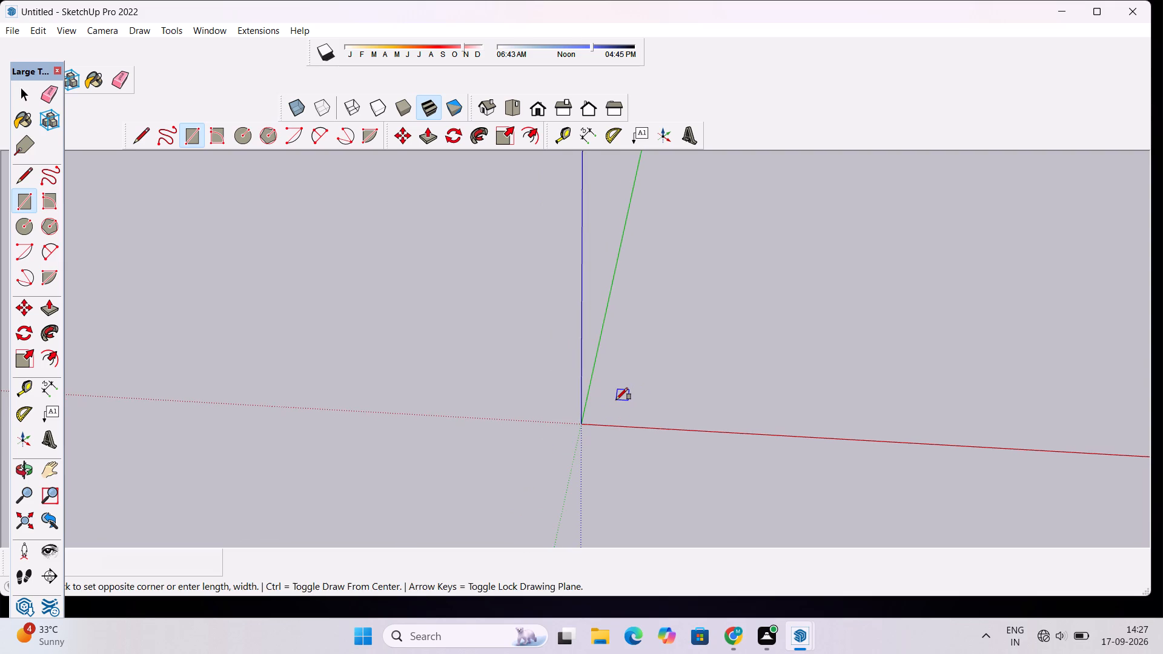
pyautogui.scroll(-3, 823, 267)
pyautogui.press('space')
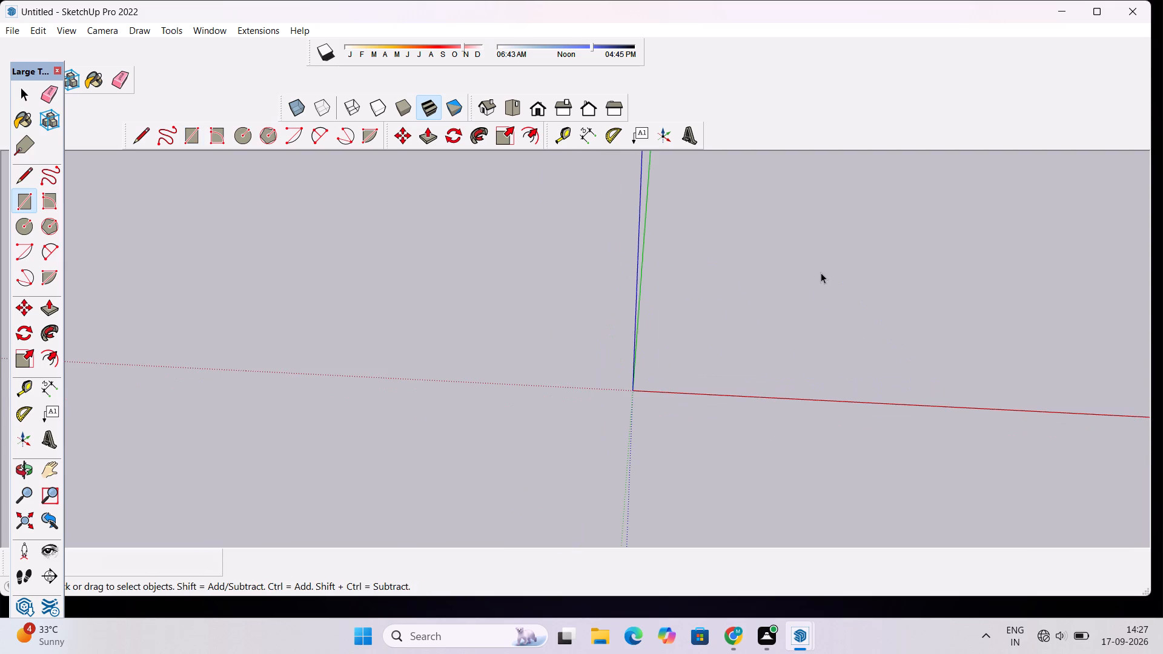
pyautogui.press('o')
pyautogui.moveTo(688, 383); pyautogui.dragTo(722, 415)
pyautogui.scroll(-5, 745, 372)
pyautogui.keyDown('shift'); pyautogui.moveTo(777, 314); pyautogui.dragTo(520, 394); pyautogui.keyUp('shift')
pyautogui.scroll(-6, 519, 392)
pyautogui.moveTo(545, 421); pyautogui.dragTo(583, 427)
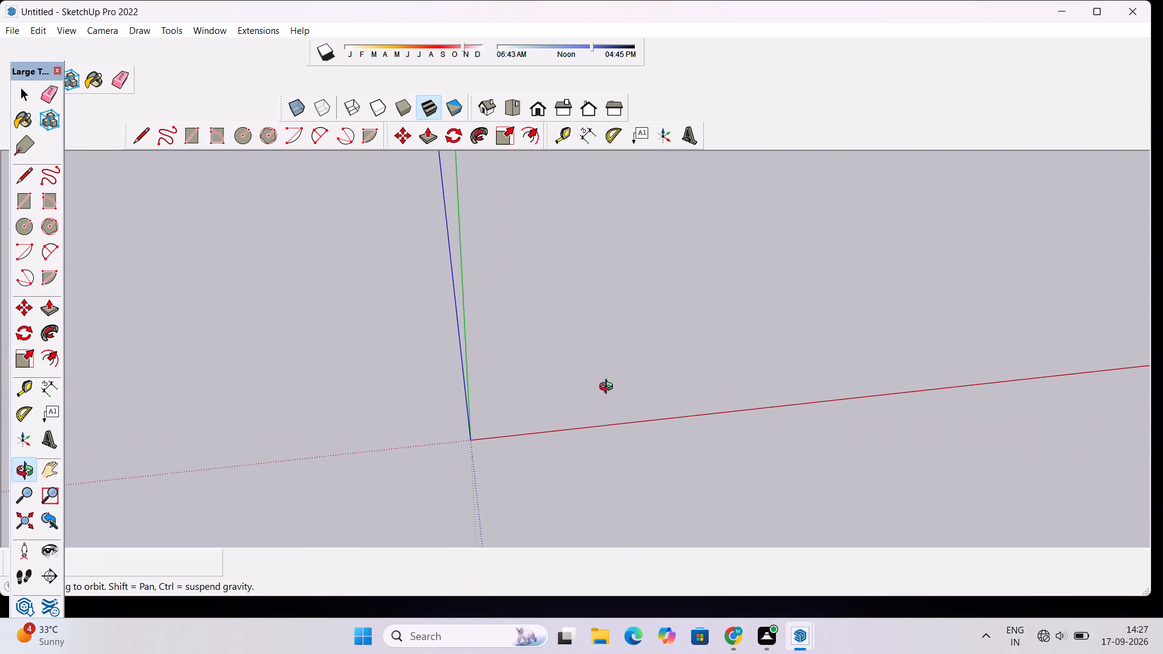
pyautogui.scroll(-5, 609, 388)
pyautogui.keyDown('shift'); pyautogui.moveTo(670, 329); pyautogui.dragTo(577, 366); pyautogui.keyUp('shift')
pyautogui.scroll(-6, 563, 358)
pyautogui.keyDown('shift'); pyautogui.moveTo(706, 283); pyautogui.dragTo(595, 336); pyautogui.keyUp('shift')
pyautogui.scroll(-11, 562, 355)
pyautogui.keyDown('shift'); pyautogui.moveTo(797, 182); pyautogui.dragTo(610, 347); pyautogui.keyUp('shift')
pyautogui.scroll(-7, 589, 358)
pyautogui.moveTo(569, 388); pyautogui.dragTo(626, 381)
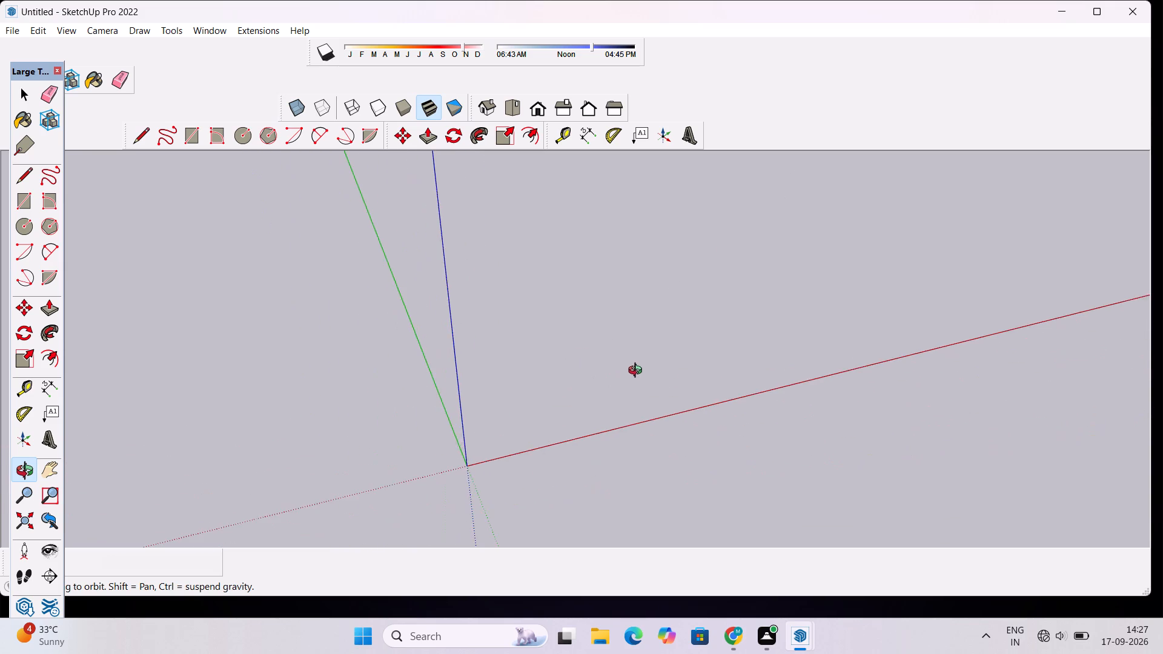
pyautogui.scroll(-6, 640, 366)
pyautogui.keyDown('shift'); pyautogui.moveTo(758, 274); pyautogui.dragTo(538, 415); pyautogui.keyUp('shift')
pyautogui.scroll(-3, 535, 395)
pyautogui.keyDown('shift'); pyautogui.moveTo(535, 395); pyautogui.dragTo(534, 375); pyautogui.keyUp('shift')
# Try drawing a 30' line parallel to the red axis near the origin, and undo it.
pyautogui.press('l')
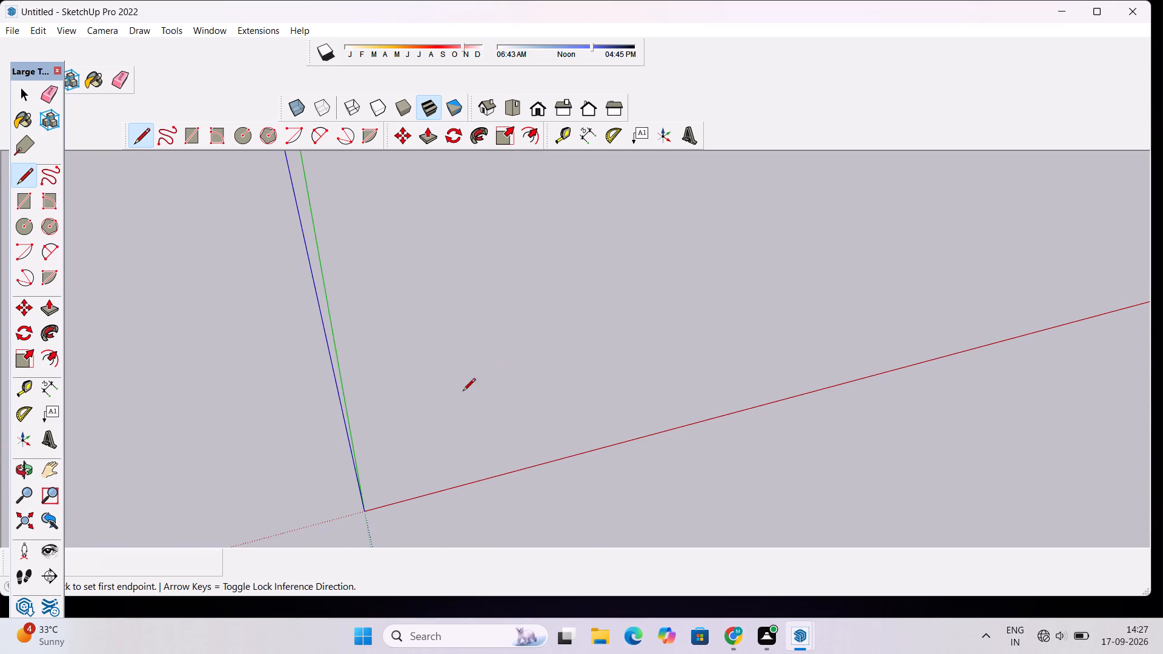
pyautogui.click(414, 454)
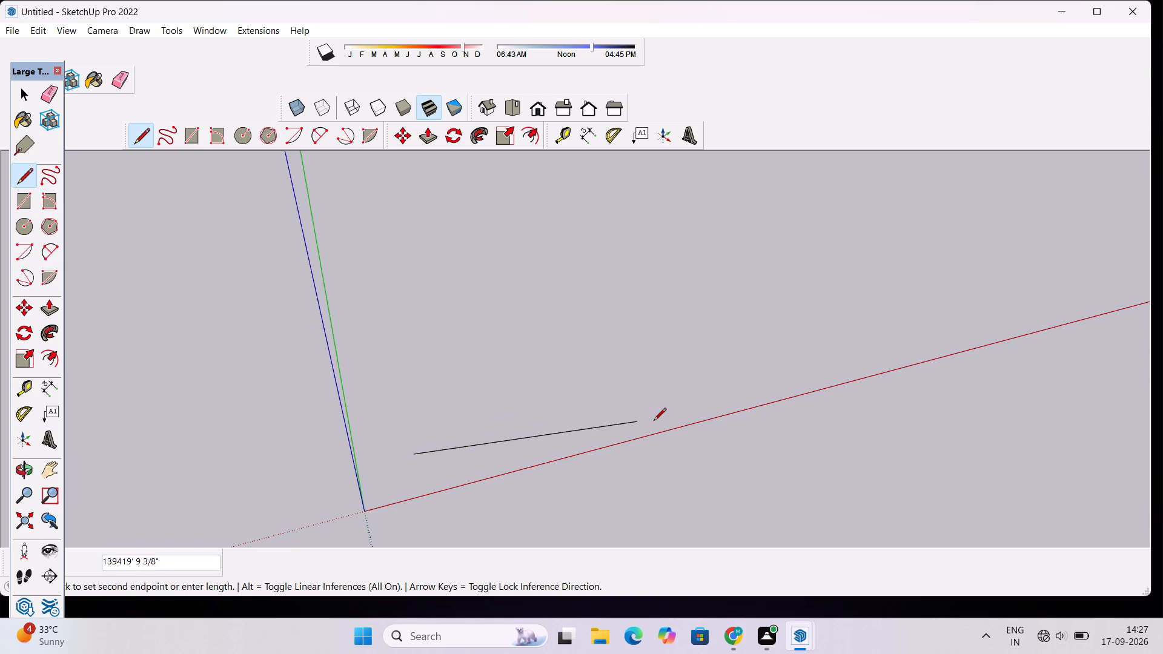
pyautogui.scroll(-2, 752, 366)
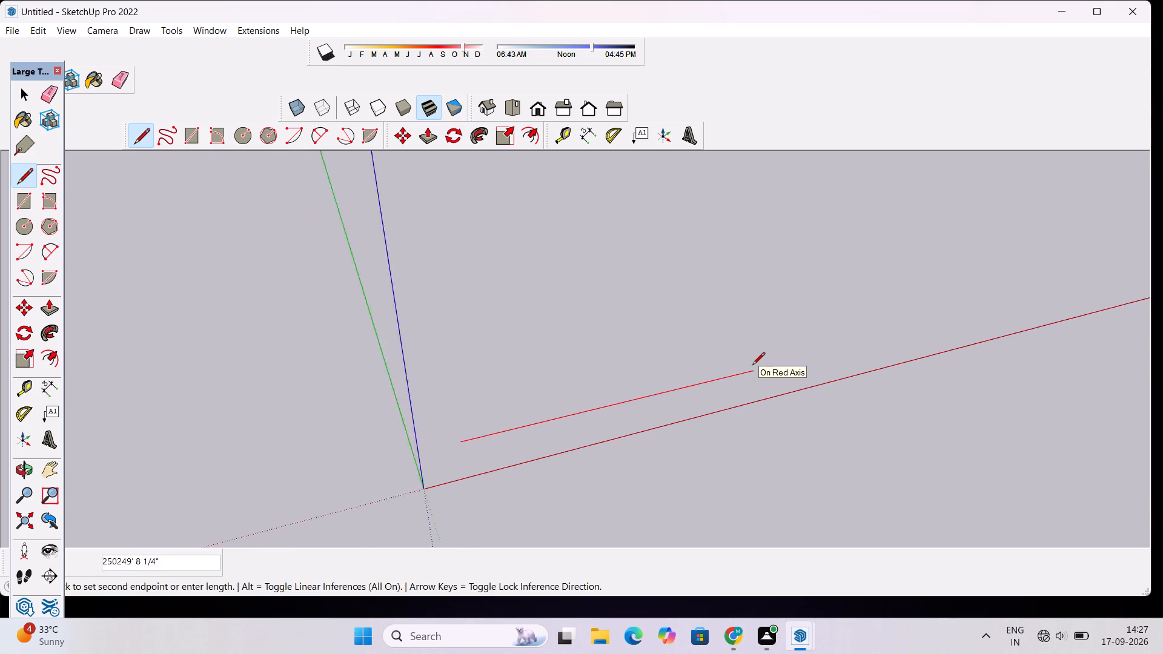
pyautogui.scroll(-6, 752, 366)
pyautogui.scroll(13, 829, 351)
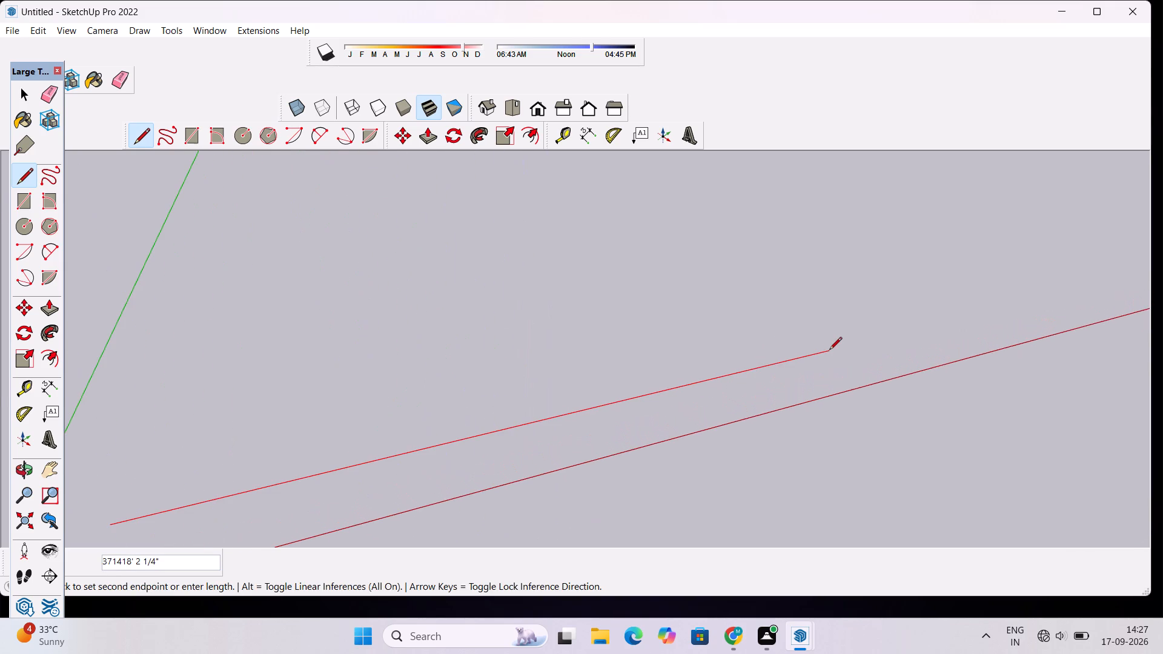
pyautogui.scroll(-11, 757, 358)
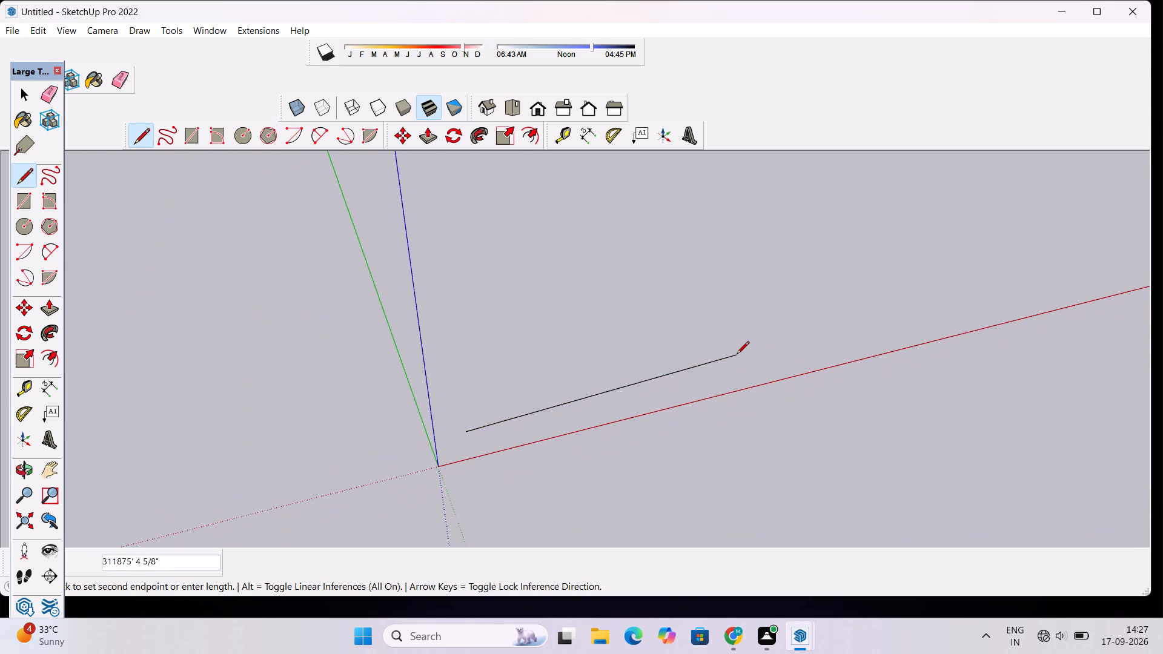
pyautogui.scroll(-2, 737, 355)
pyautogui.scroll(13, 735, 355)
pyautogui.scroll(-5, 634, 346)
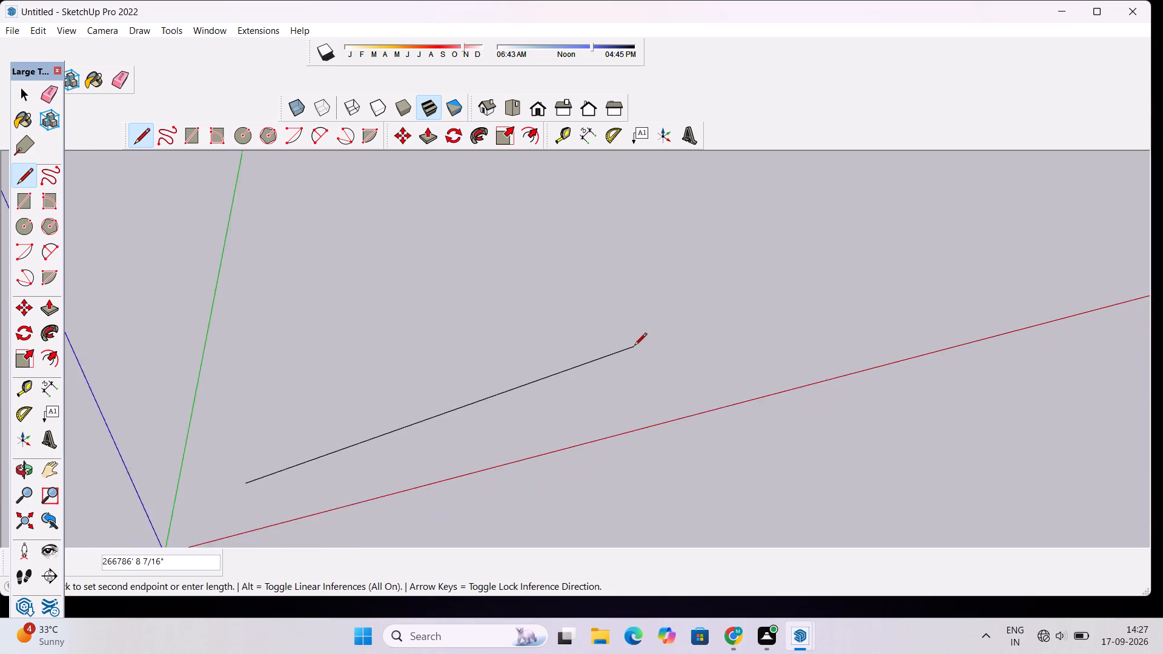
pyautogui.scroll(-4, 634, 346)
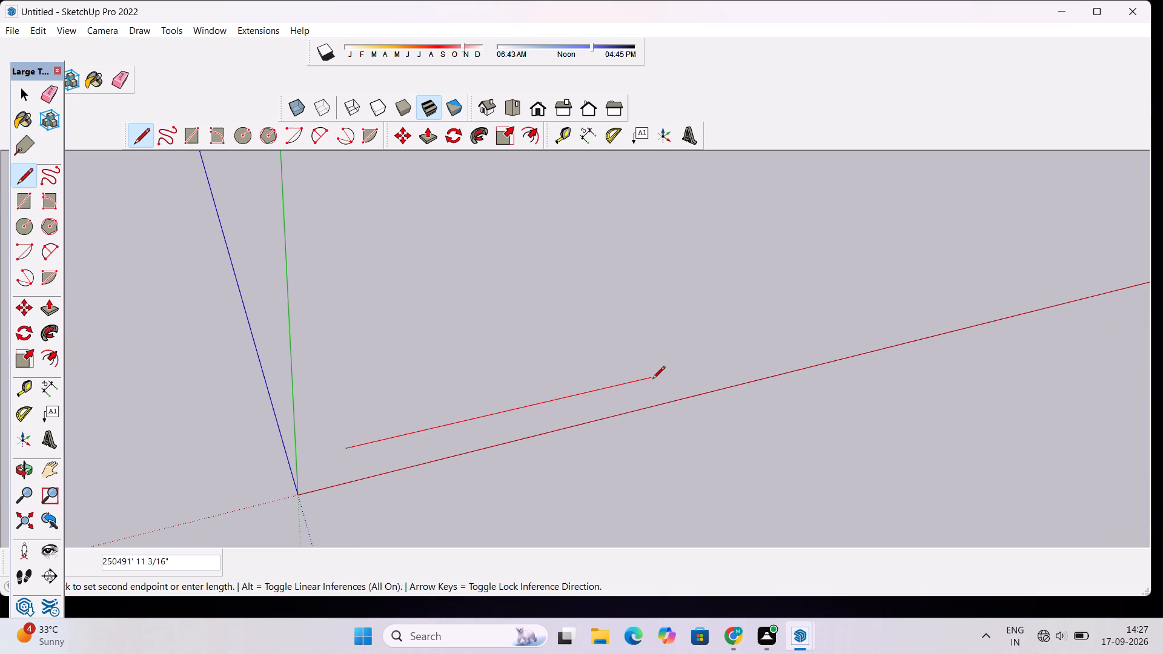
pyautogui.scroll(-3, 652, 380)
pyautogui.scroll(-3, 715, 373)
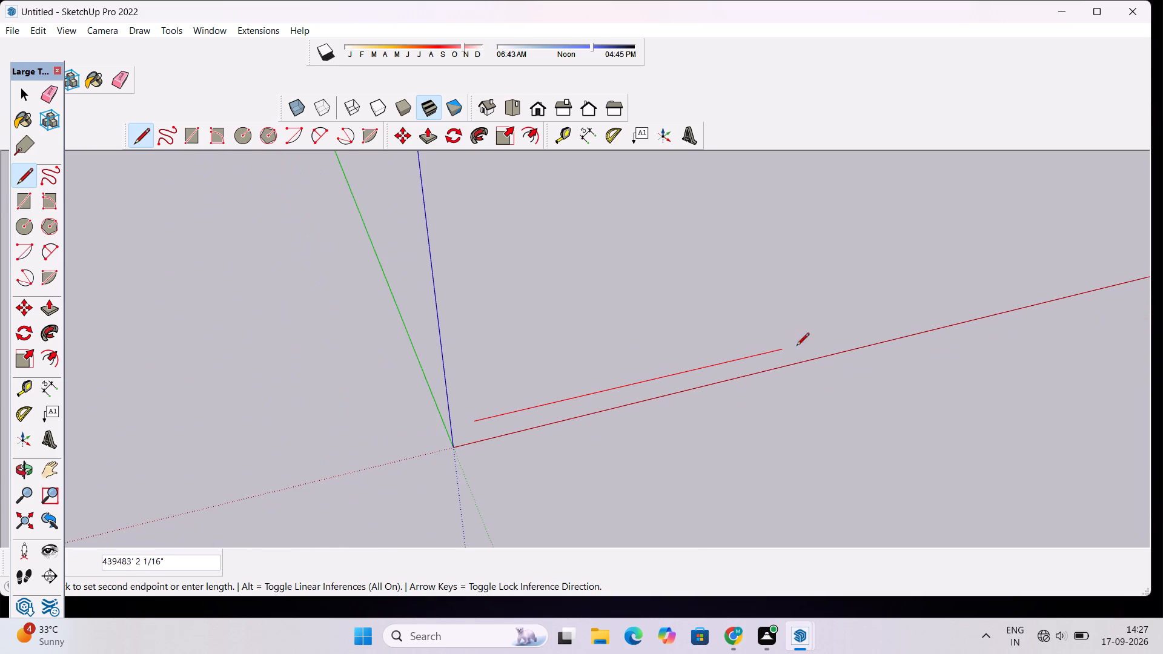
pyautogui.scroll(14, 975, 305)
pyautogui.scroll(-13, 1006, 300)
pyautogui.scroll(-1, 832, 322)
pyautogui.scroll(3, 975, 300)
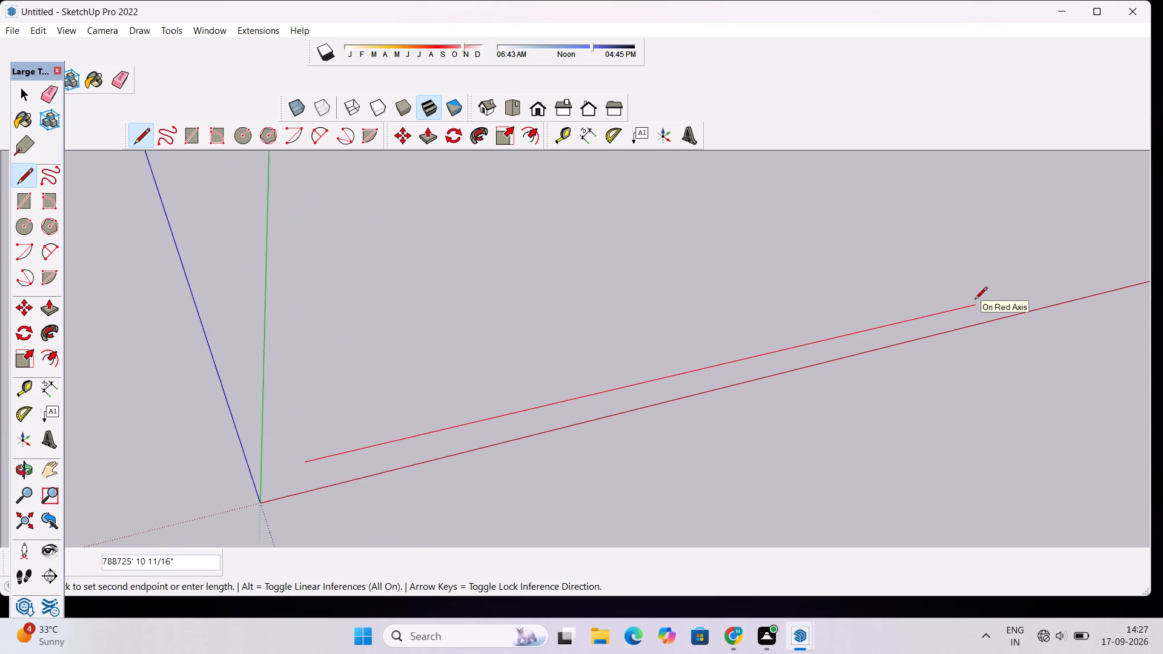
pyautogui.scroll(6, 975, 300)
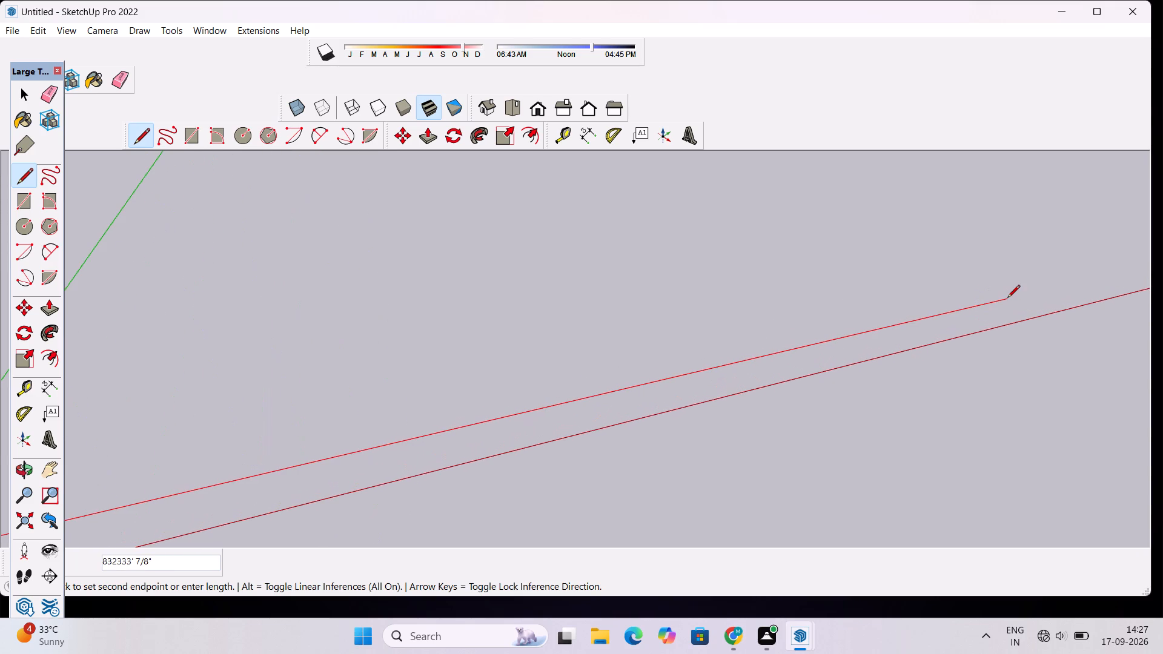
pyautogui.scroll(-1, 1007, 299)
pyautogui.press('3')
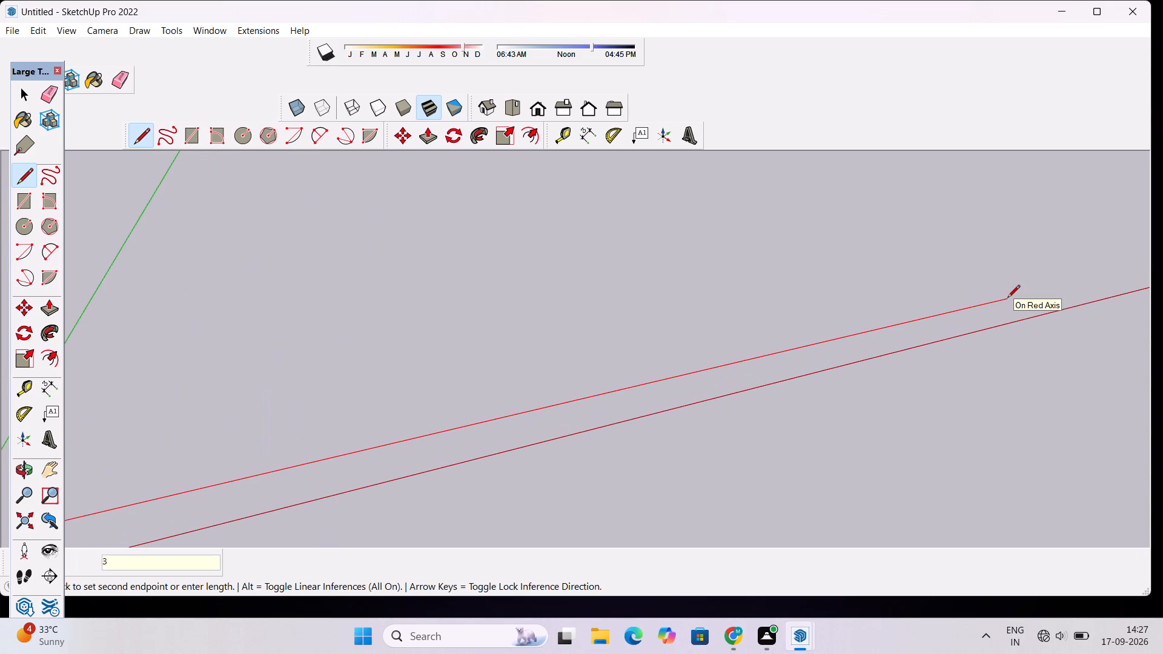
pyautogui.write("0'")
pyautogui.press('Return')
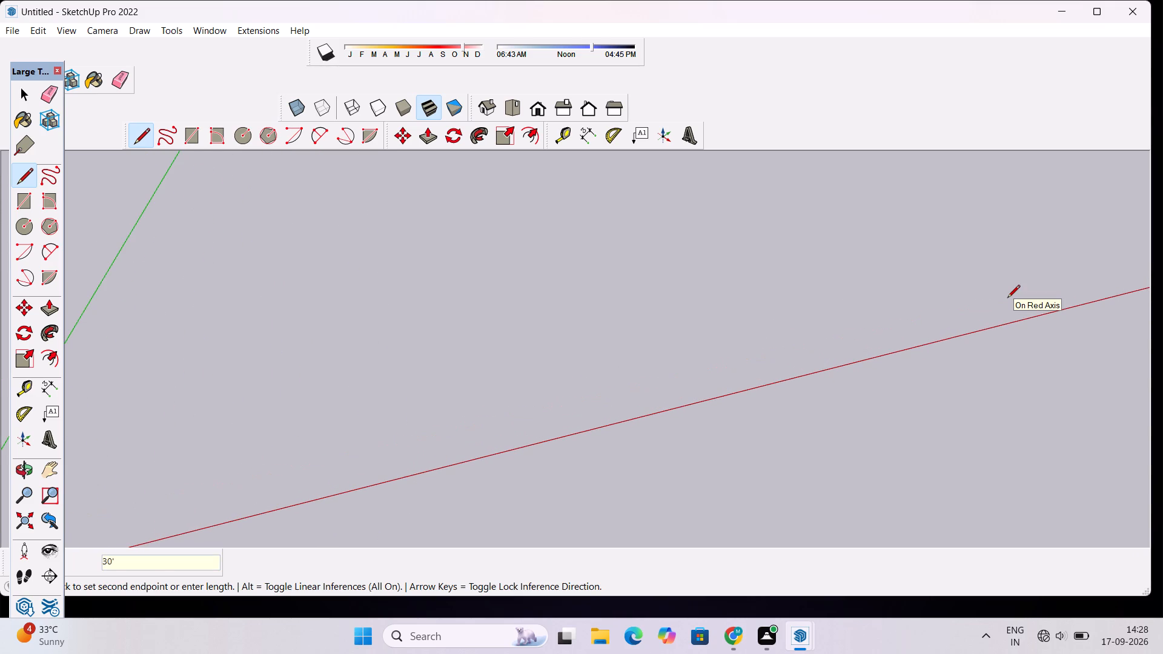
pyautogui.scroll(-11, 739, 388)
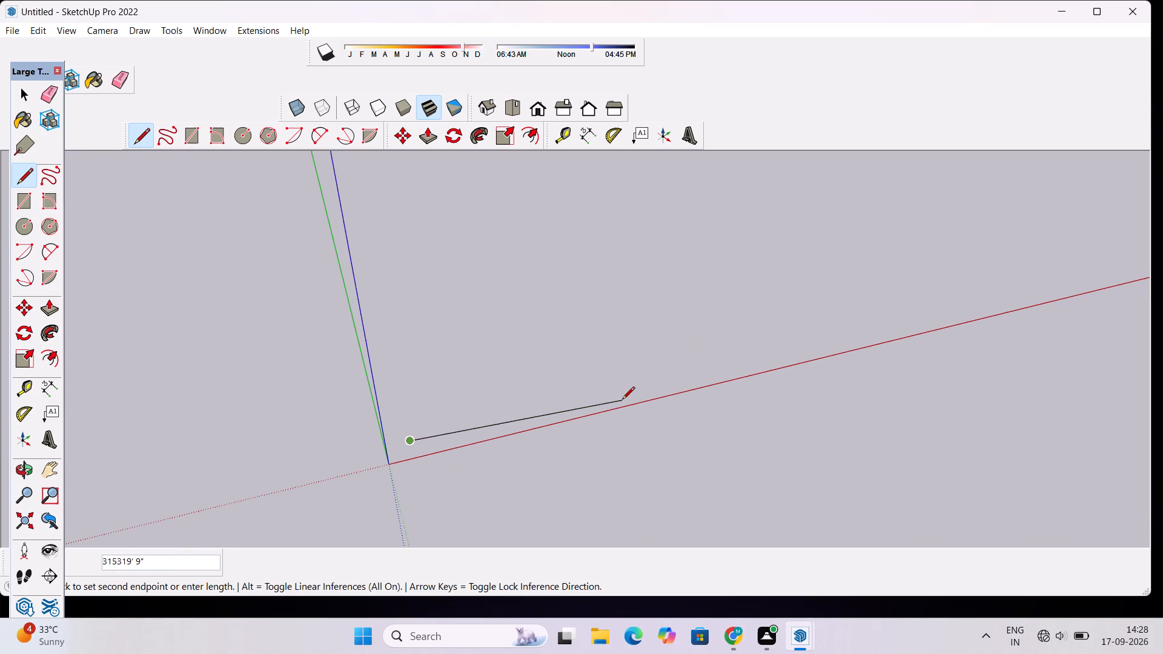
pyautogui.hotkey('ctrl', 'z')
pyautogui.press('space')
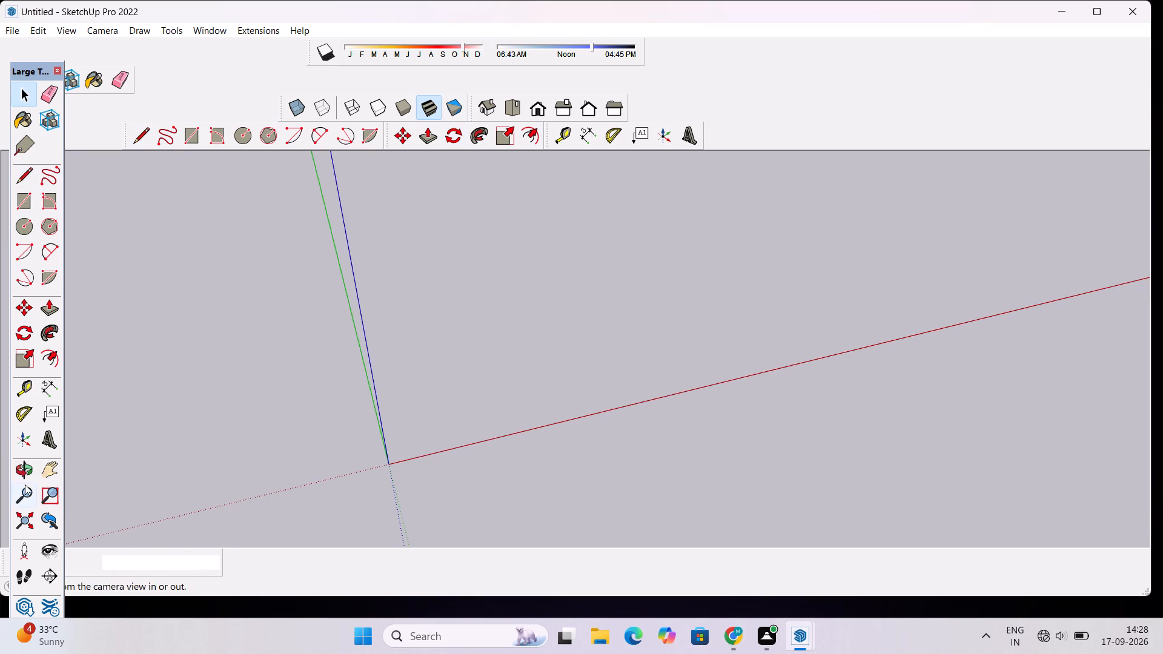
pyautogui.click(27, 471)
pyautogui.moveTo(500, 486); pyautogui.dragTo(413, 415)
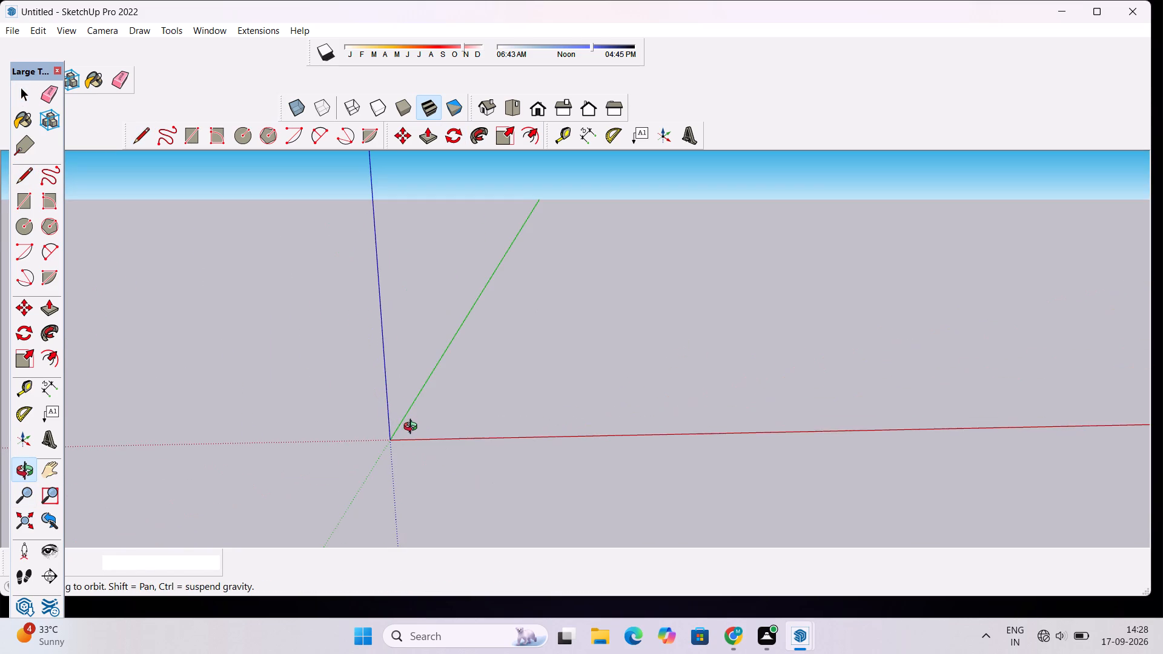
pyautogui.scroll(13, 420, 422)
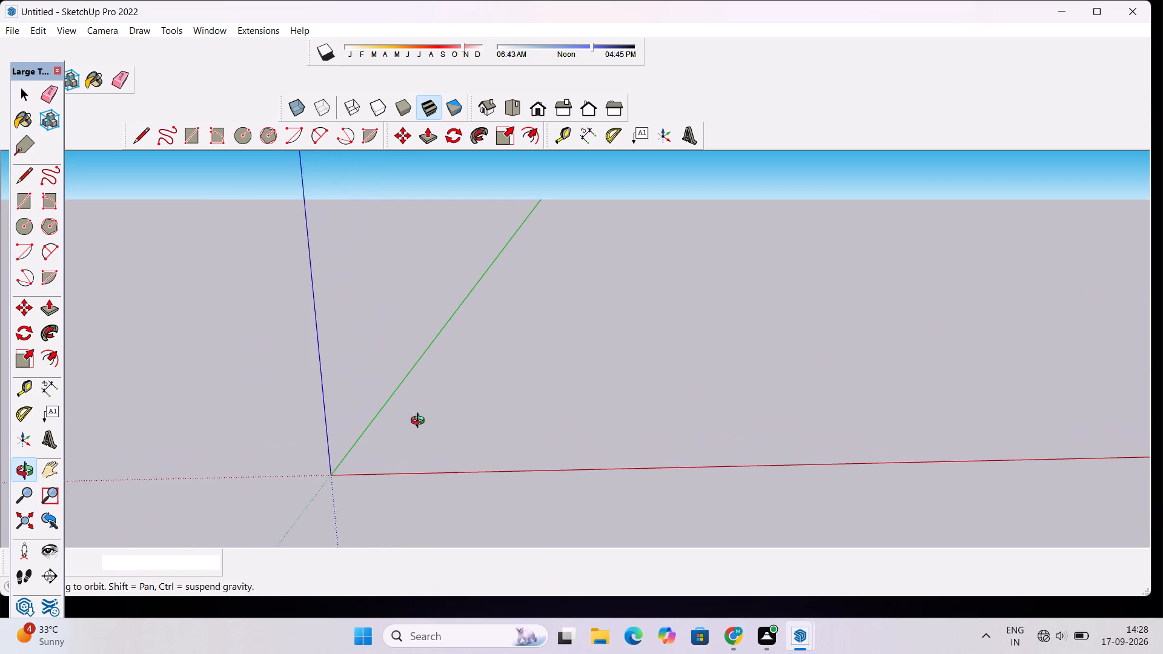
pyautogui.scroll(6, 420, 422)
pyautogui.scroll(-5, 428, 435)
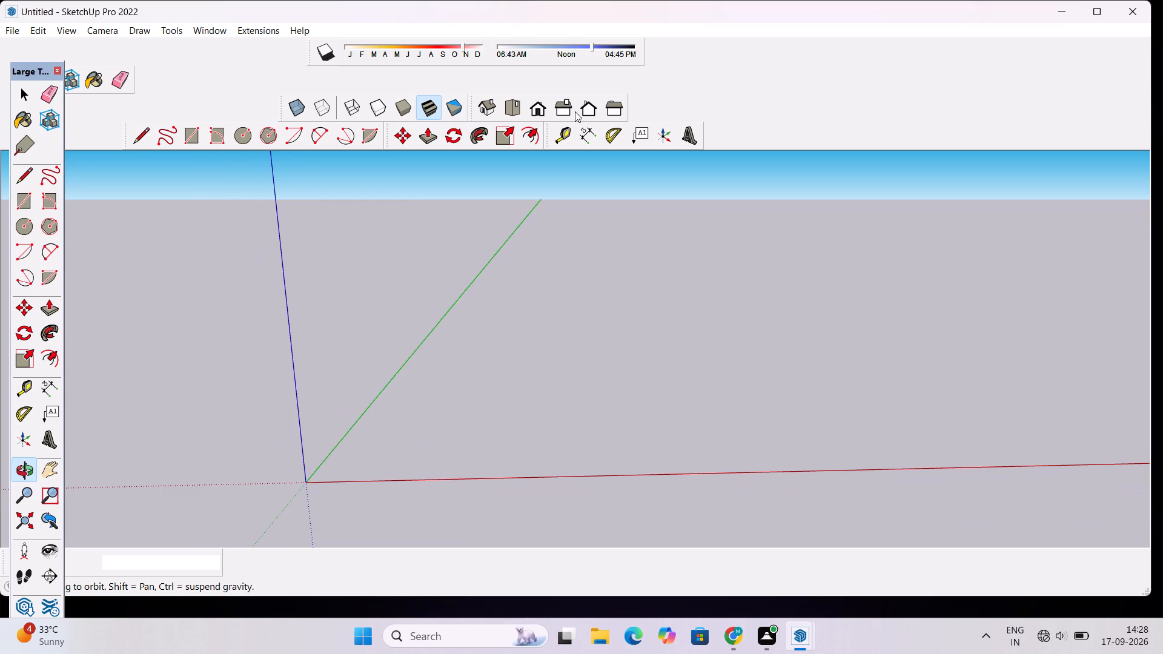
# Set the camera to the top view and frame the area around the origin closely, with the scale figure's feet in view.
pyautogui.click(511, 105)
pyautogui.scroll(6, 591, 305)
pyautogui.scroll(2, 601, 378)
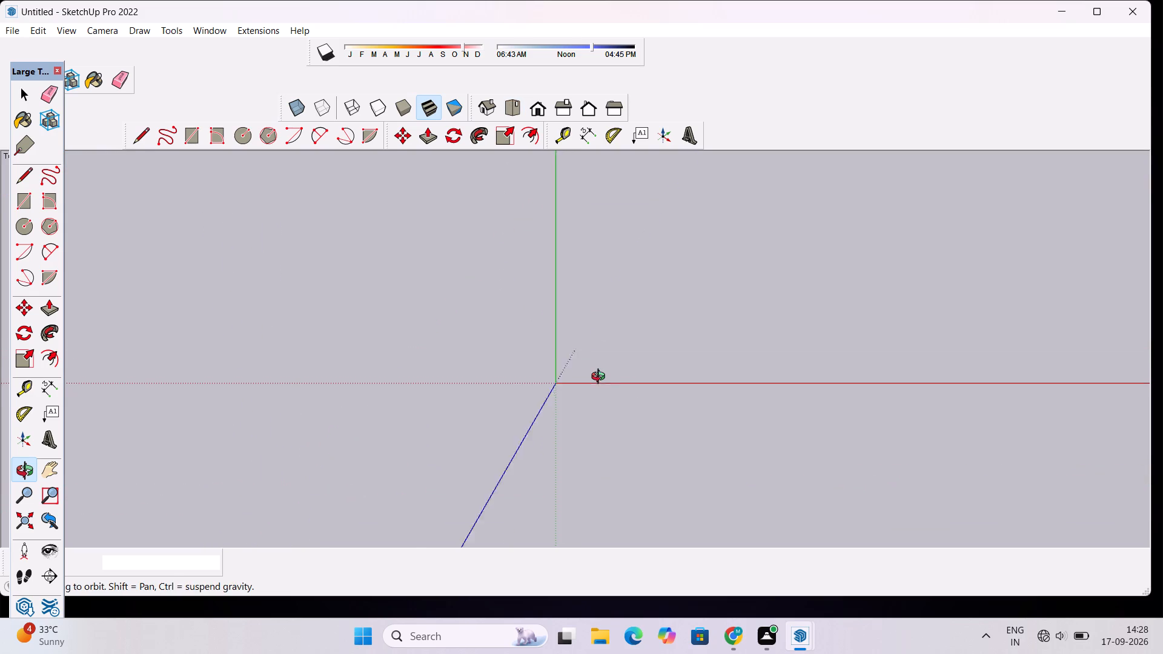
pyautogui.scroll(15, 601, 378)
pyautogui.scroll(4, 461, 388)
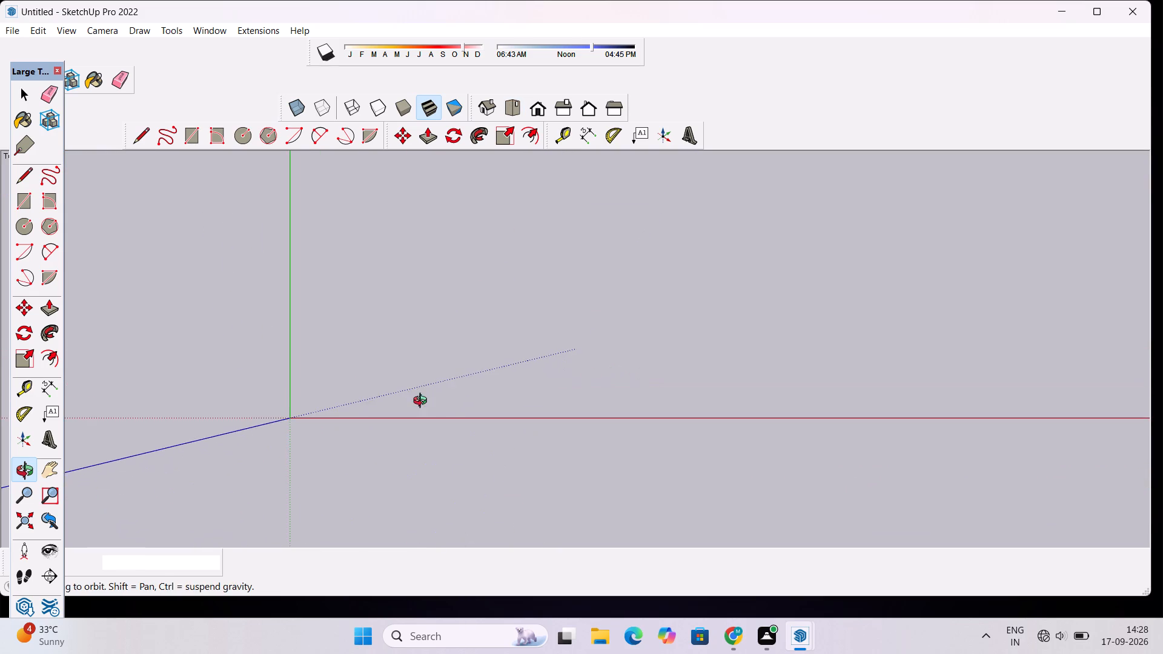
pyautogui.scroll(14, 400, 406)
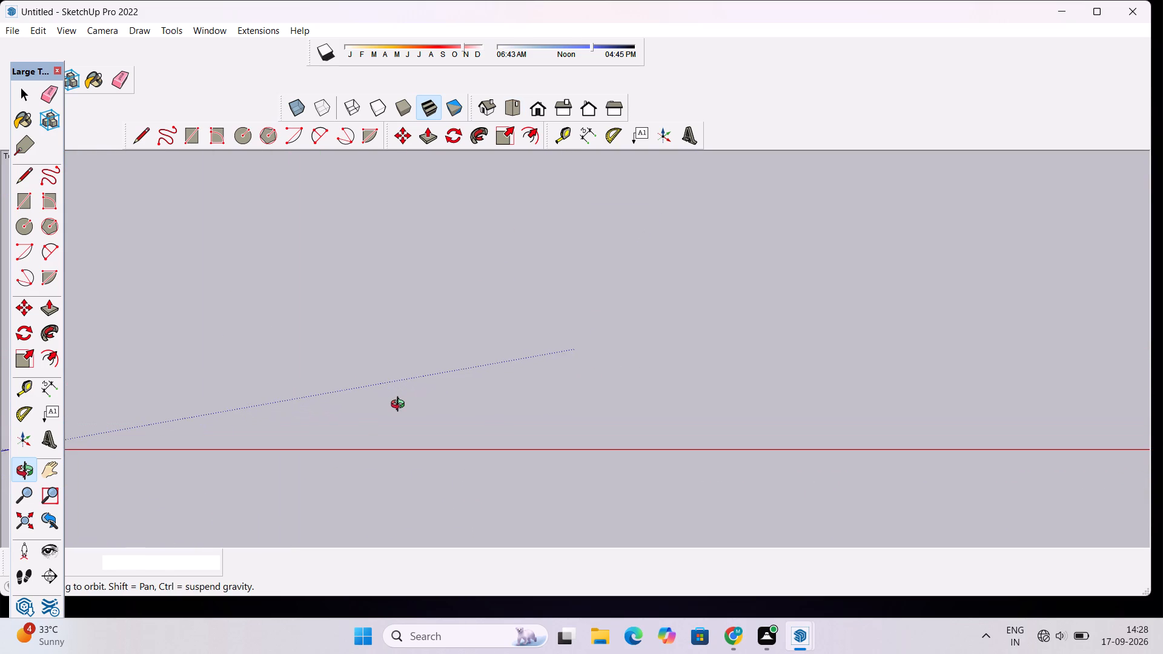
pyautogui.scroll(3, 400, 406)
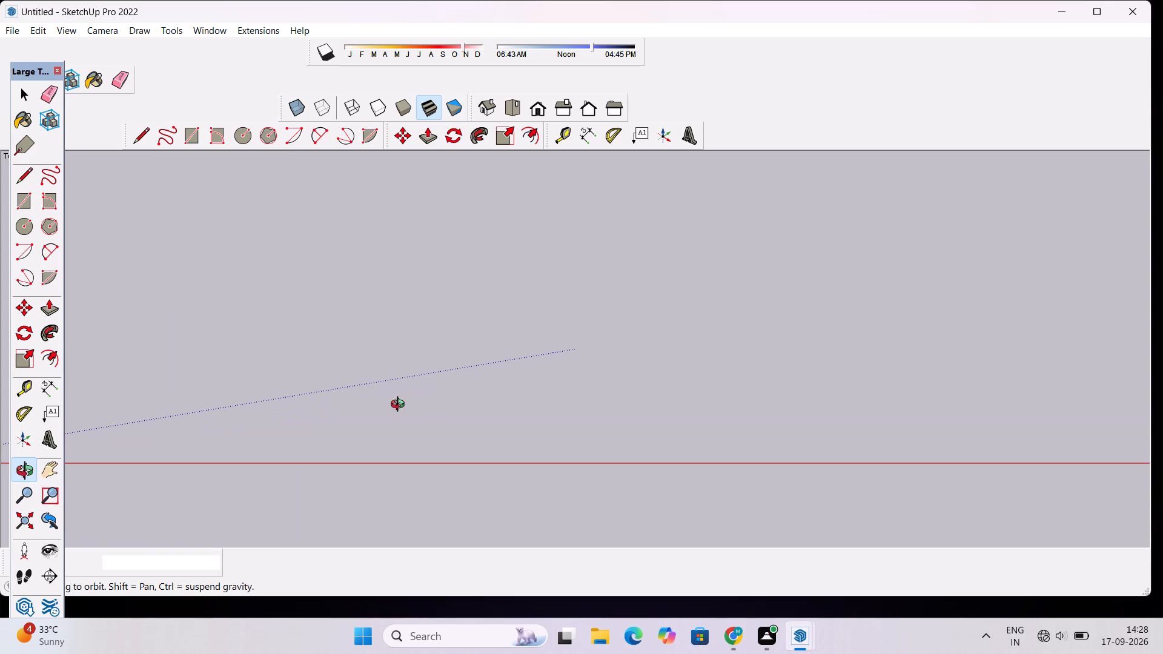
pyautogui.scroll(-3, 409, 402)
pyautogui.scroll(-8, 466, 391)
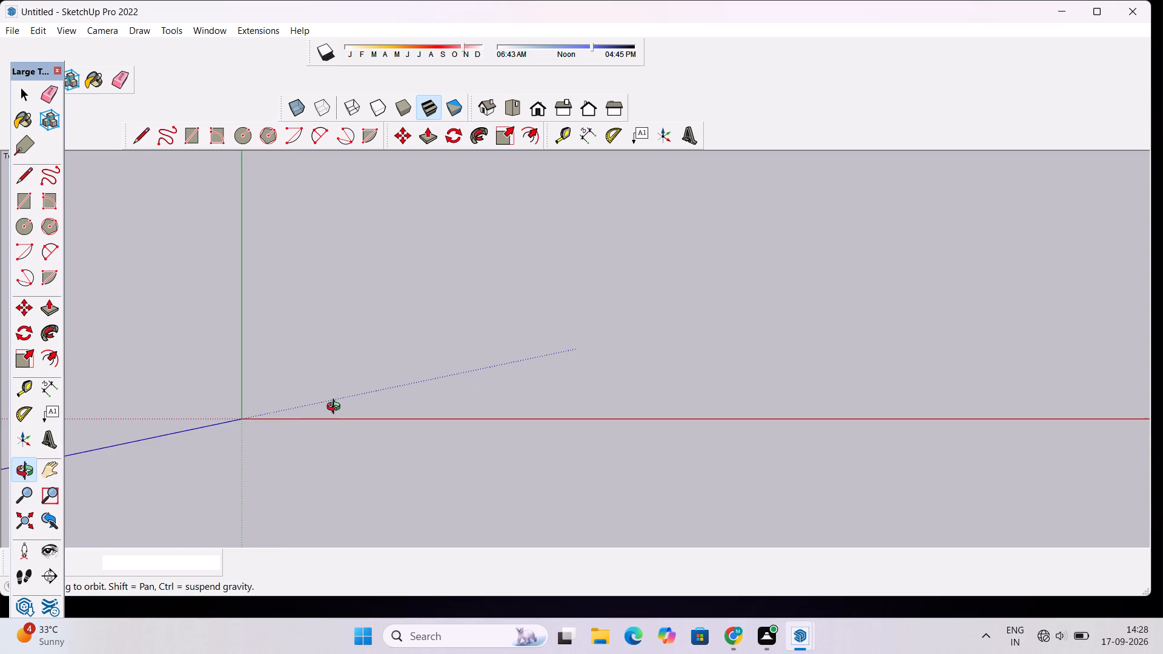
pyautogui.scroll(5, 250, 419)
pyautogui.scroll(-1, 250, 419)
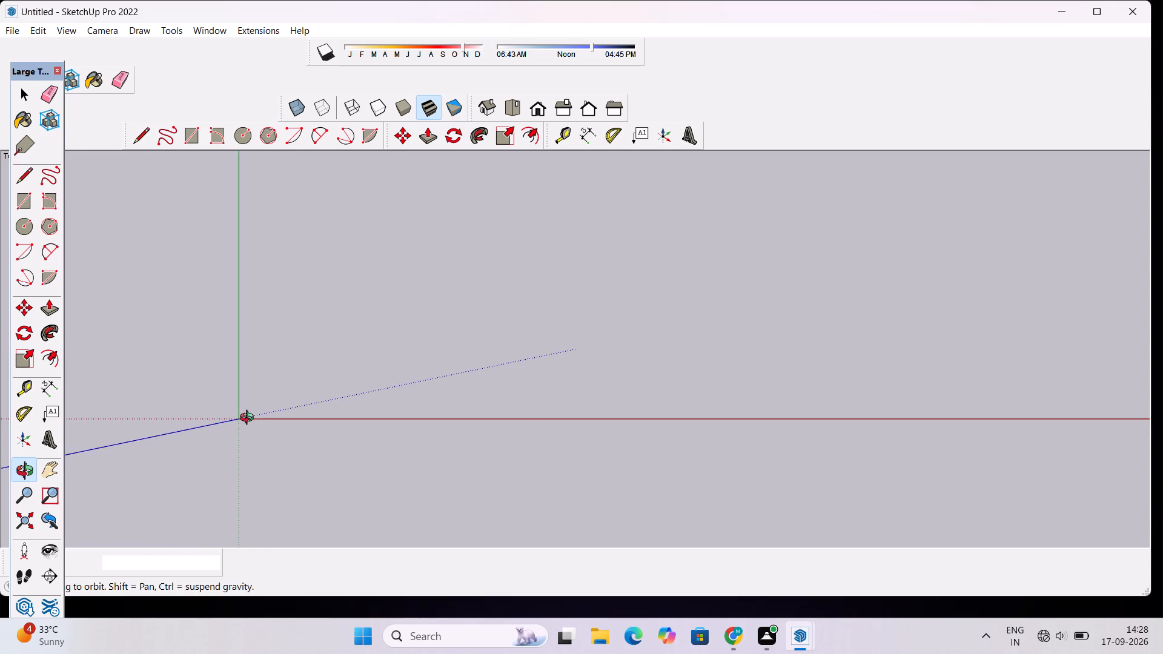
pyautogui.keyDown('shift'); pyautogui.moveTo(213, 385); pyautogui.dragTo(305, 357); pyautogui.keyUp('shift')
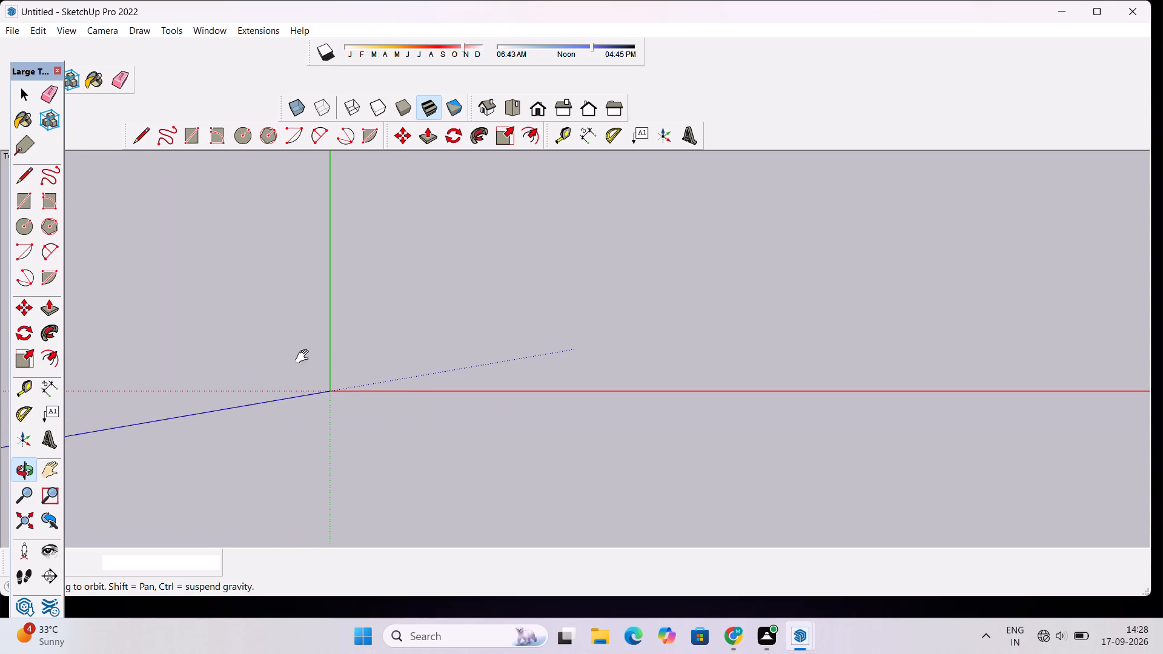
pyautogui.keyDown('shift'); pyautogui.moveTo(305, 357); pyautogui.dragTo(305, 357); pyautogui.keyUp('shift')
pyautogui.scroll(5, 319, 397)
pyautogui.scroll(4, 374, 378)
pyautogui.scroll(4, 257, 409)
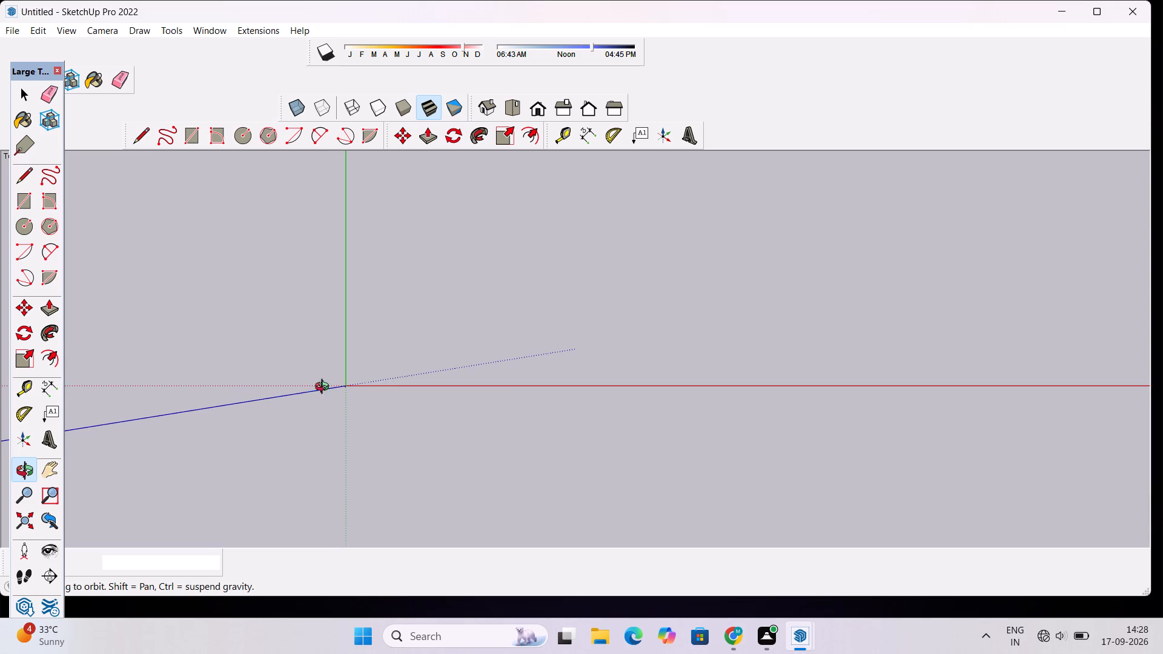
pyautogui.scroll(12, 325, 388)
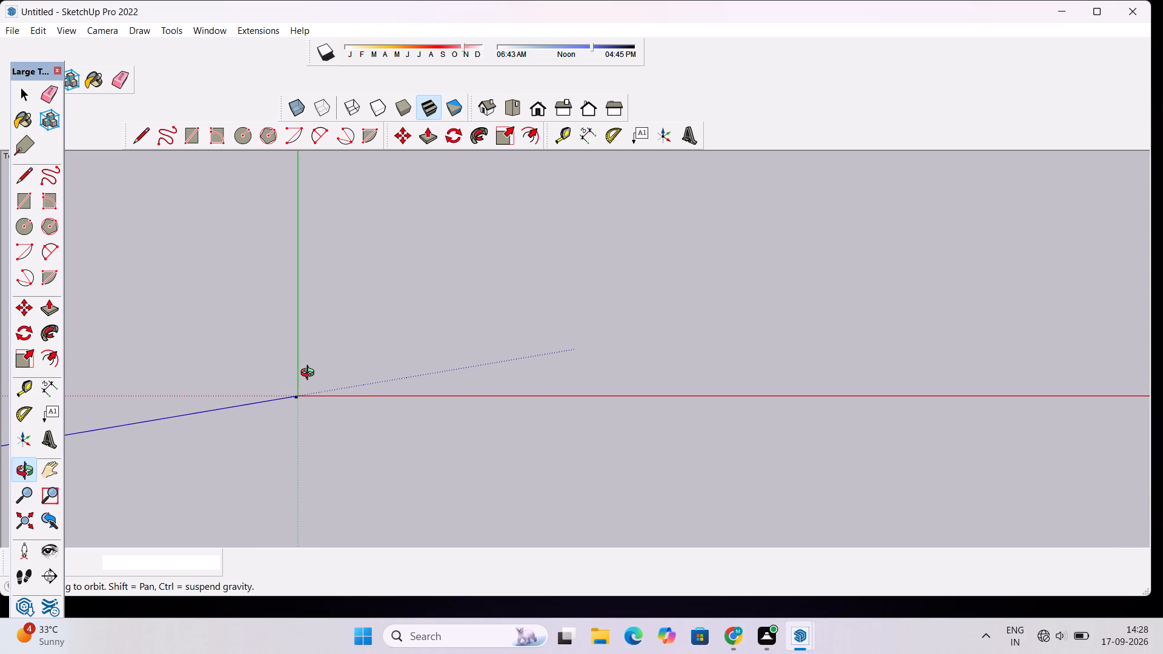
pyautogui.scroll(-2, 309, 374)
pyautogui.keyDown('shift'); pyautogui.moveTo(274, 367); pyautogui.dragTo(256, 366); pyautogui.keyUp('shift')
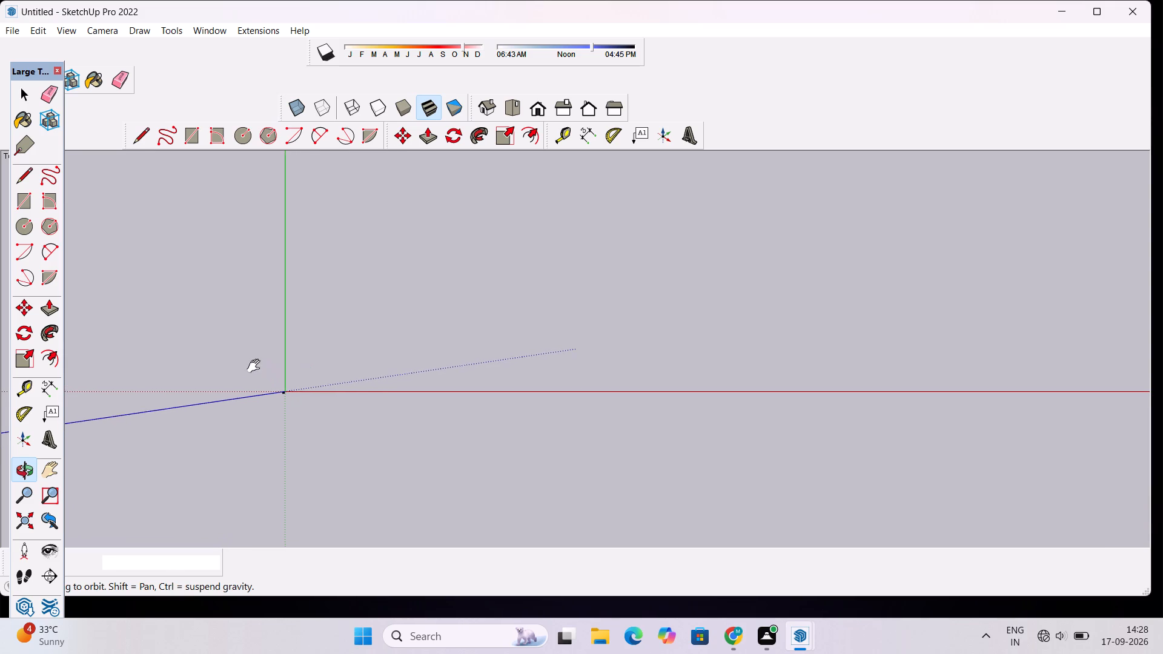
pyautogui.keyDown('shift'); pyautogui.moveTo(256, 366); pyautogui.dragTo(245, 370); pyautogui.keyUp('shift')
pyautogui.scroll(6, 245, 370)
pyautogui.scroll(7, 291, 418)
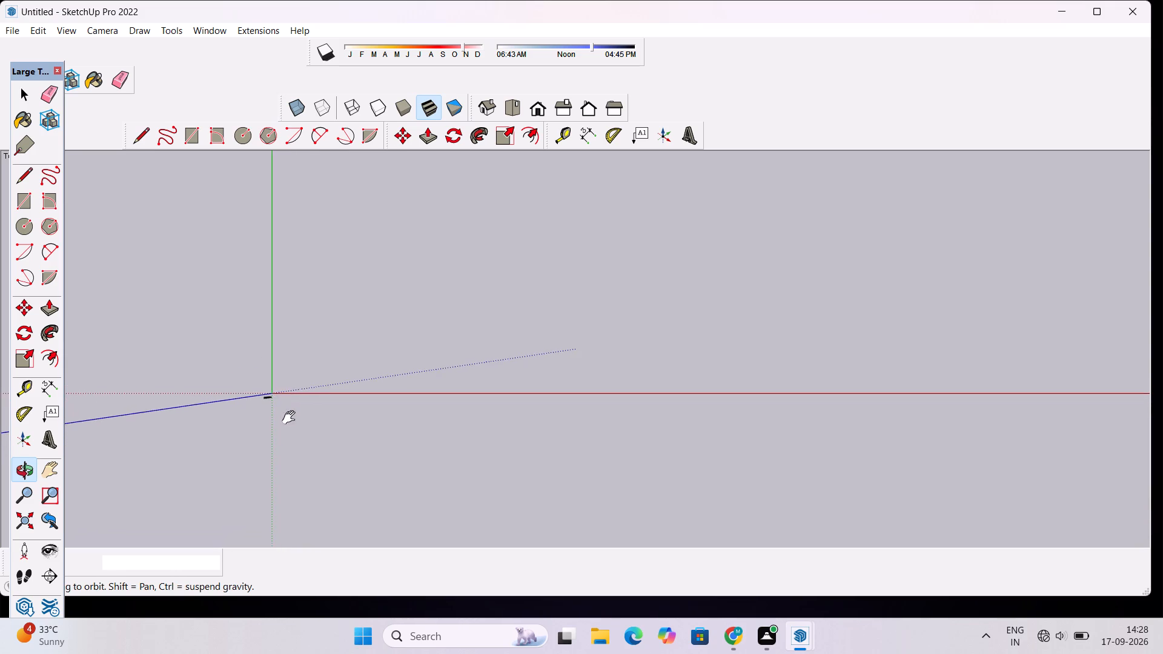
pyautogui.keyDown('shift'); pyautogui.moveTo(291, 418); pyautogui.dragTo(262, 406); pyautogui.keyUp('shift')
pyautogui.keyDown('shift'); pyautogui.scroll(8, 237, 387); pyautogui.keyUp('shift')
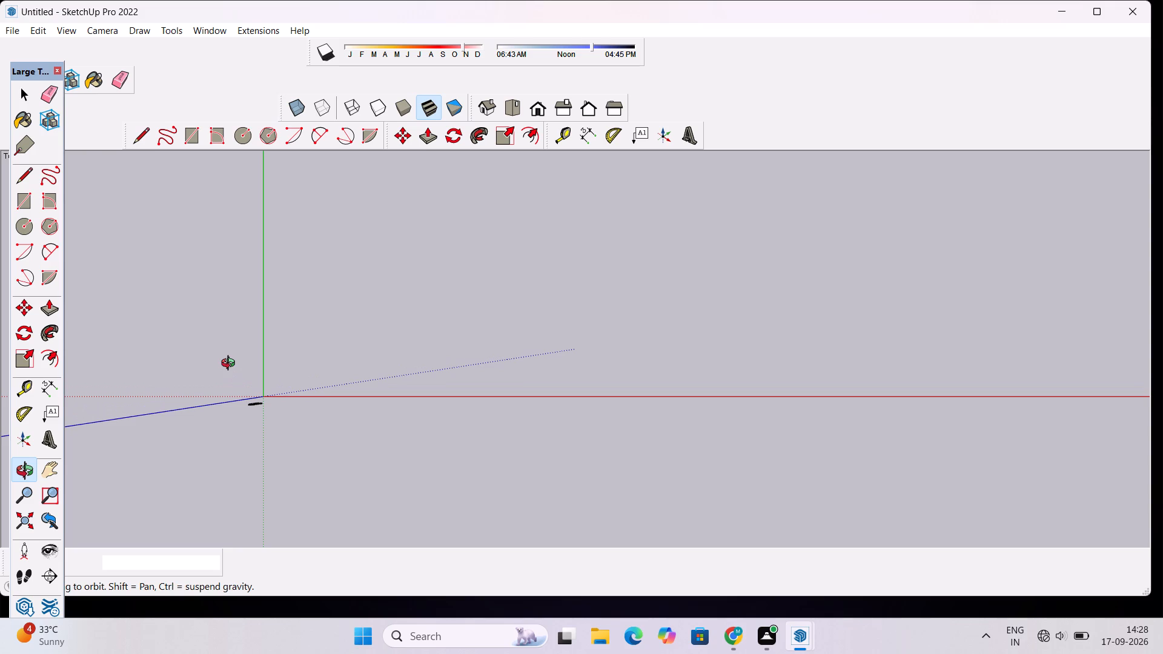
pyautogui.scroll(10, 224, 392)
pyautogui.keyDown('shift'); pyautogui.moveTo(345, 360); pyautogui.dragTo(281, 345); pyautogui.keyUp('shift')
pyautogui.scroll(-4, 281, 345)
pyautogui.scroll(4, 280, 451)
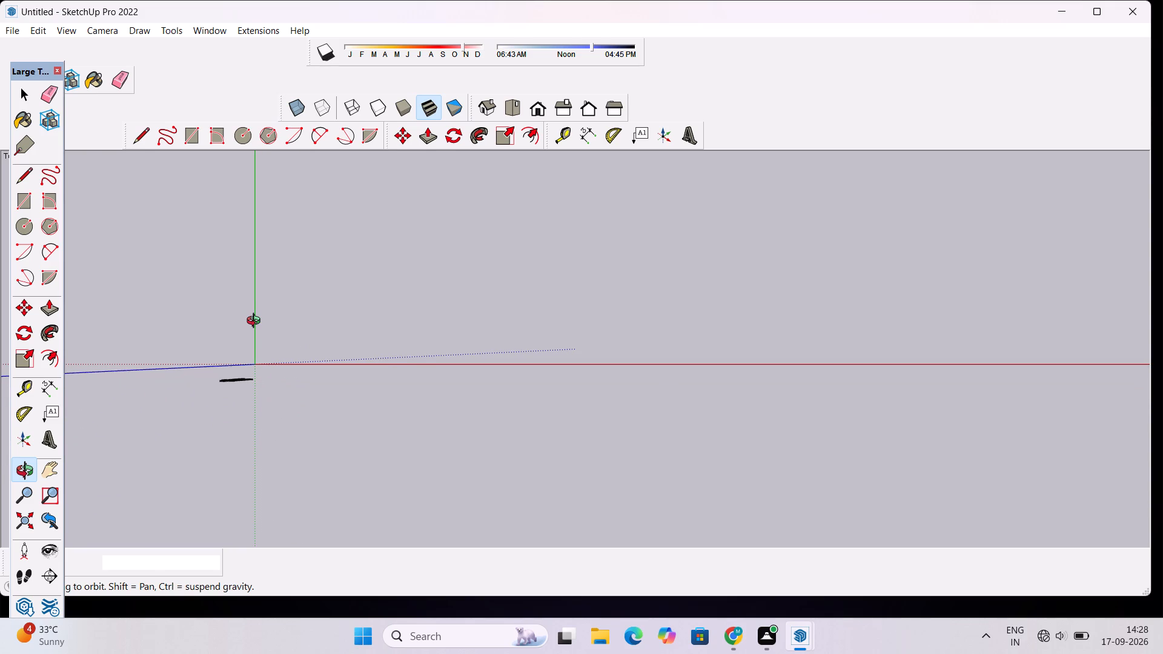
pyautogui.keyDown('shift'); pyautogui.moveTo(252, 323); pyautogui.dragTo(259, 348); pyautogui.keyUp('shift')
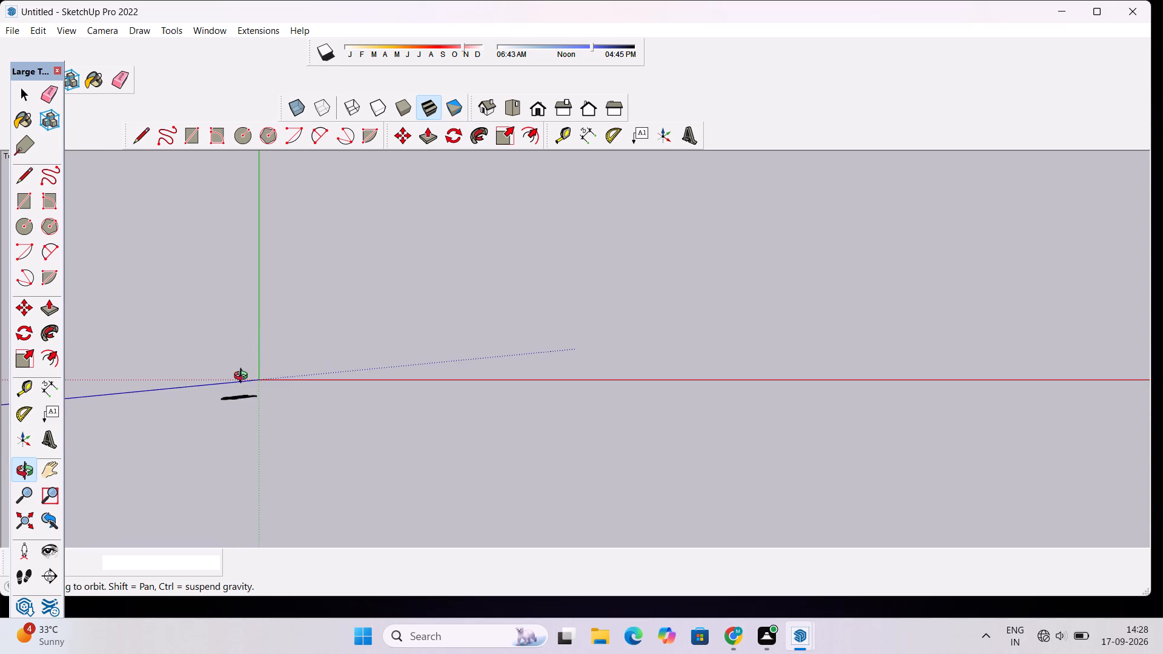
pyautogui.scroll(11, 243, 378)
pyautogui.keyDown('shift'); pyautogui.moveTo(279, 388); pyautogui.dragTo(244, 398); pyautogui.keyUp('shift')
pyautogui.scroll(8, 224, 392)
pyautogui.keyDown('shift'); pyautogui.moveTo(251, 400); pyautogui.dragTo(236, 377); pyautogui.keyUp('shift')
pyautogui.scroll(5, 228, 377)
pyautogui.keyDown('shift'); pyautogui.moveTo(254, 389); pyautogui.dragTo(234, 370); pyautogui.keyUp('shift')
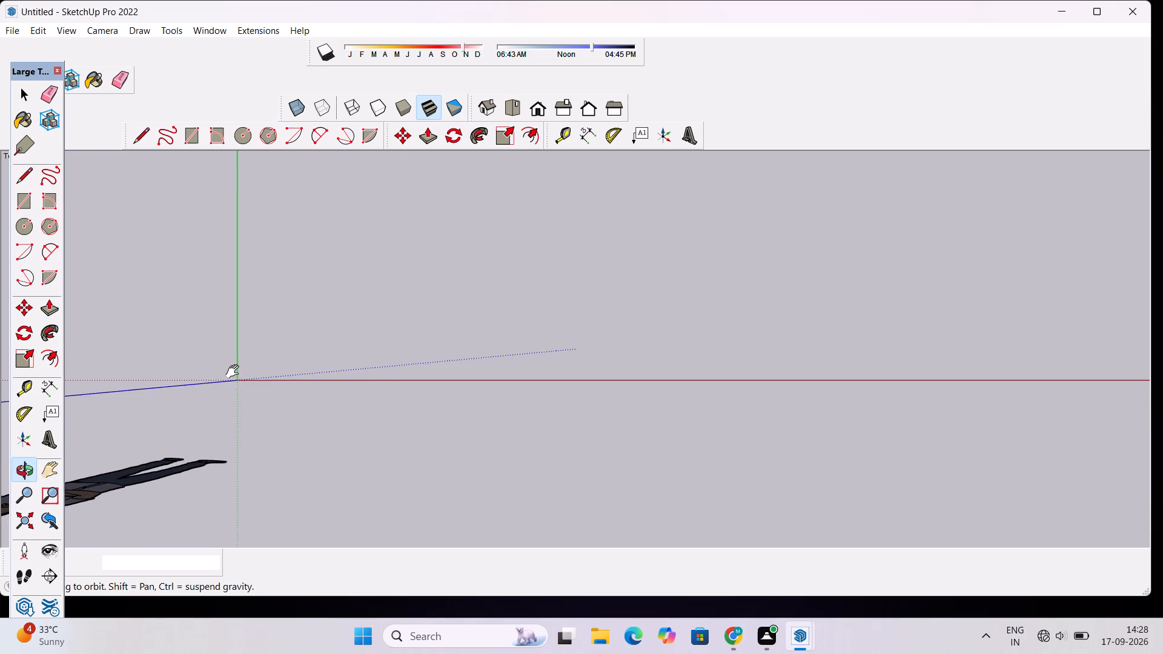
pyautogui.keyDown('shift'); pyautogui.scroll(3, 234, 370); pyautogui.keyUp('shift')
# Draw a 30' line parallel to the red axis, starting close to the origin.
pyautogui.press('l')
pyautogui.scroll(1, 252, 368)
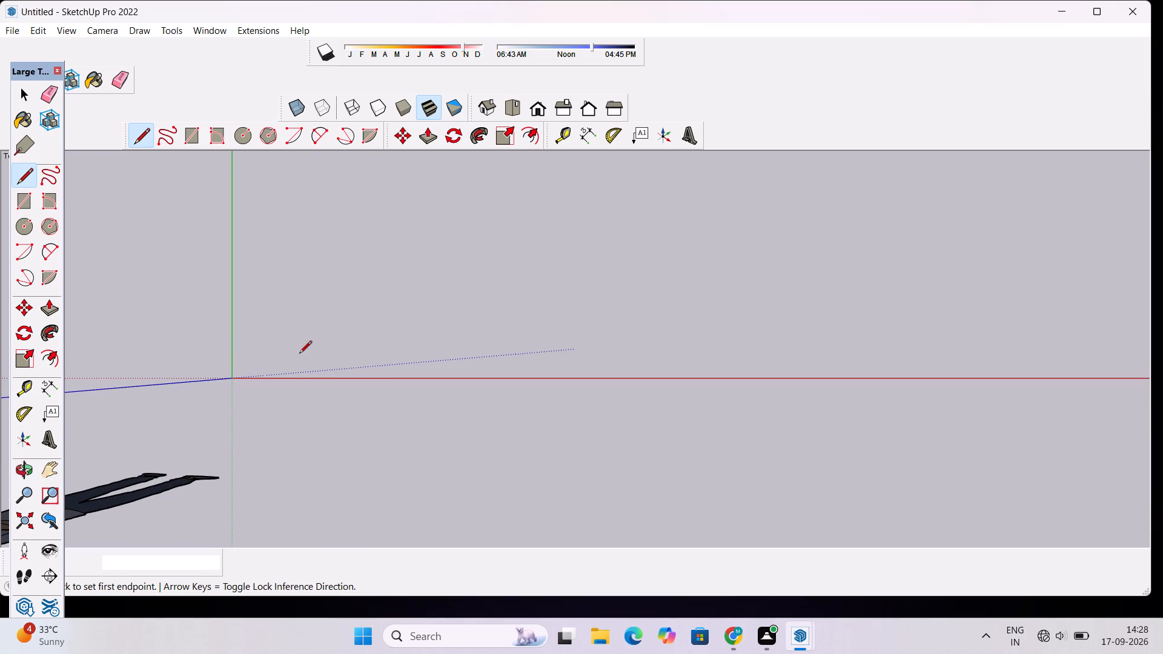
pyautogui.click(279, 357)
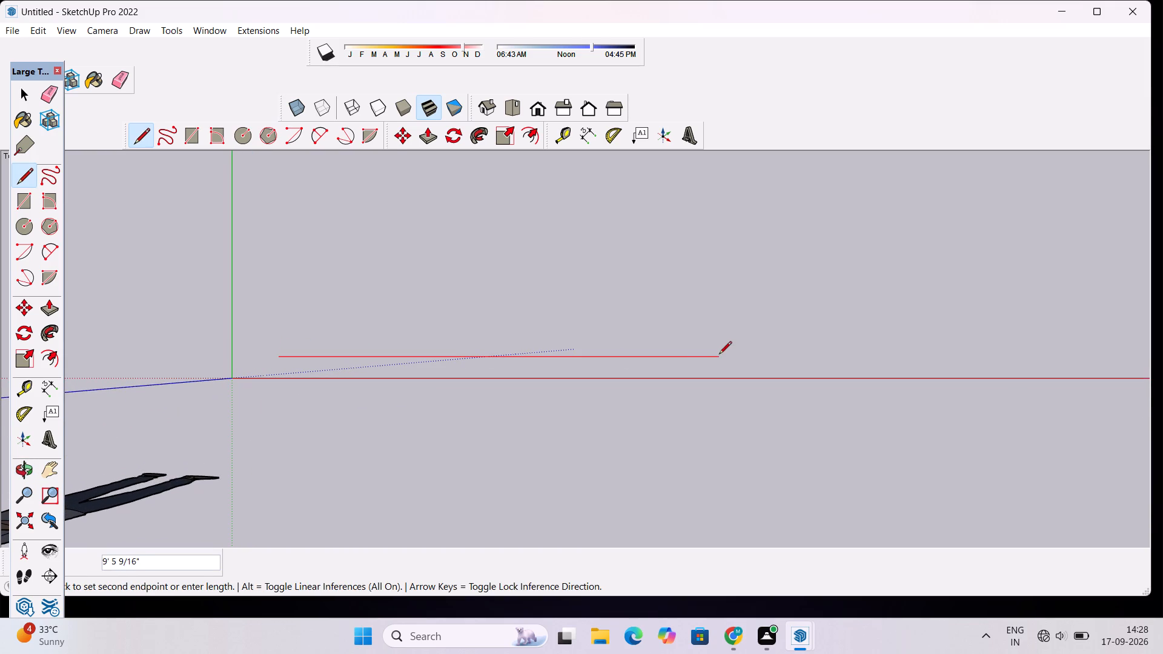
pyautogui.write("30'")
pyautogui.press('Return')
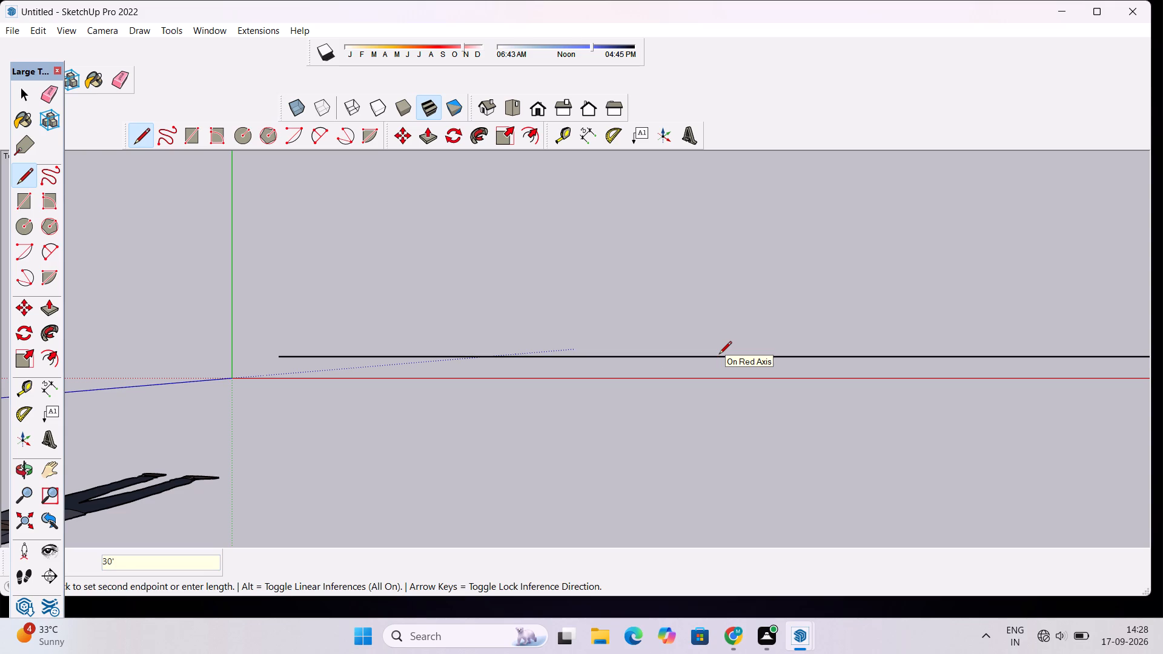
# Extend the outline with a 20' line in the red axis direction from the end of the 30' line.
pyautogui.scroll(-18, 399, 233)
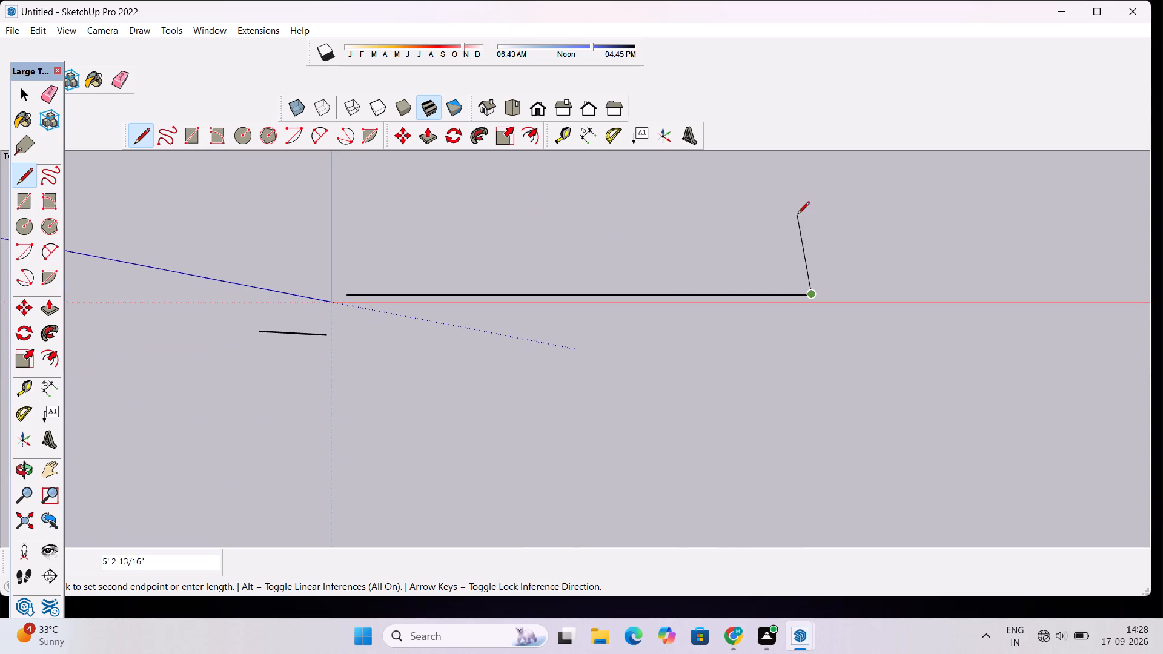
pyautogui.scroll(6, 806, 202)
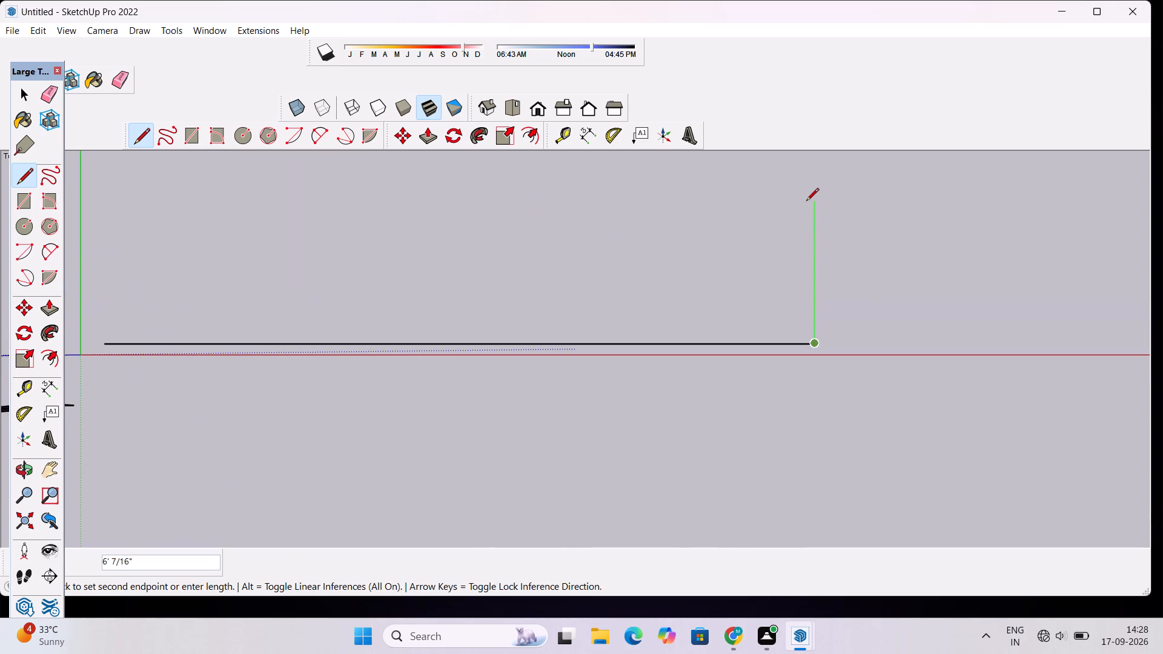
pyautogui.scroll(-2, 802, 197)
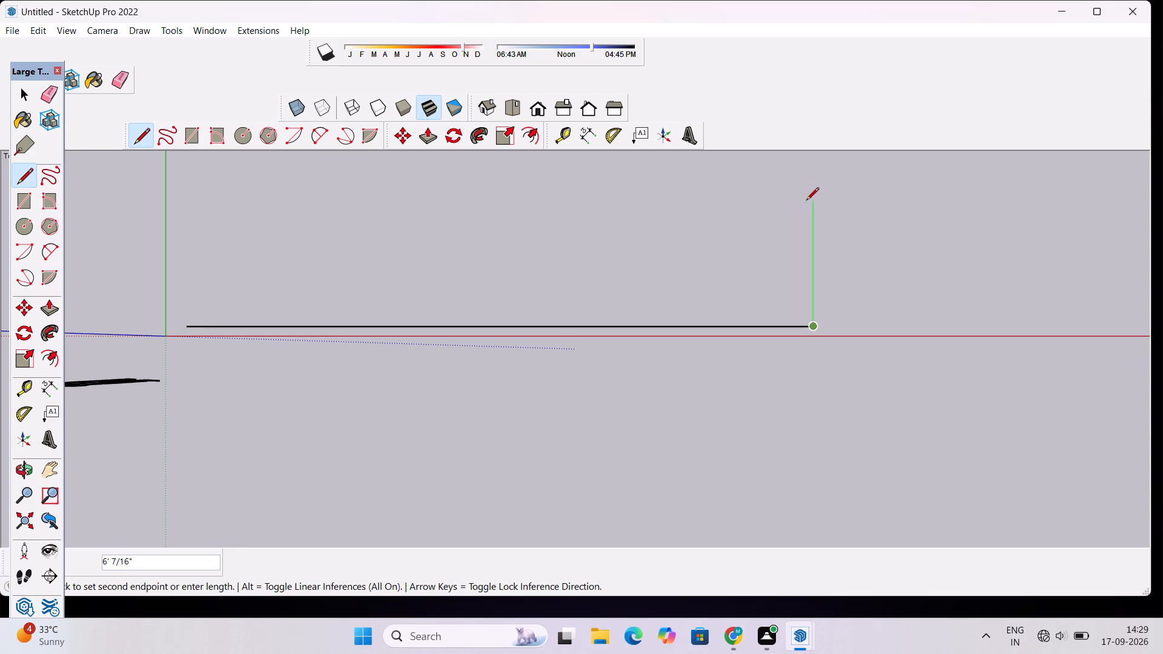
pyautogui.scroll(-4, 803, 218)
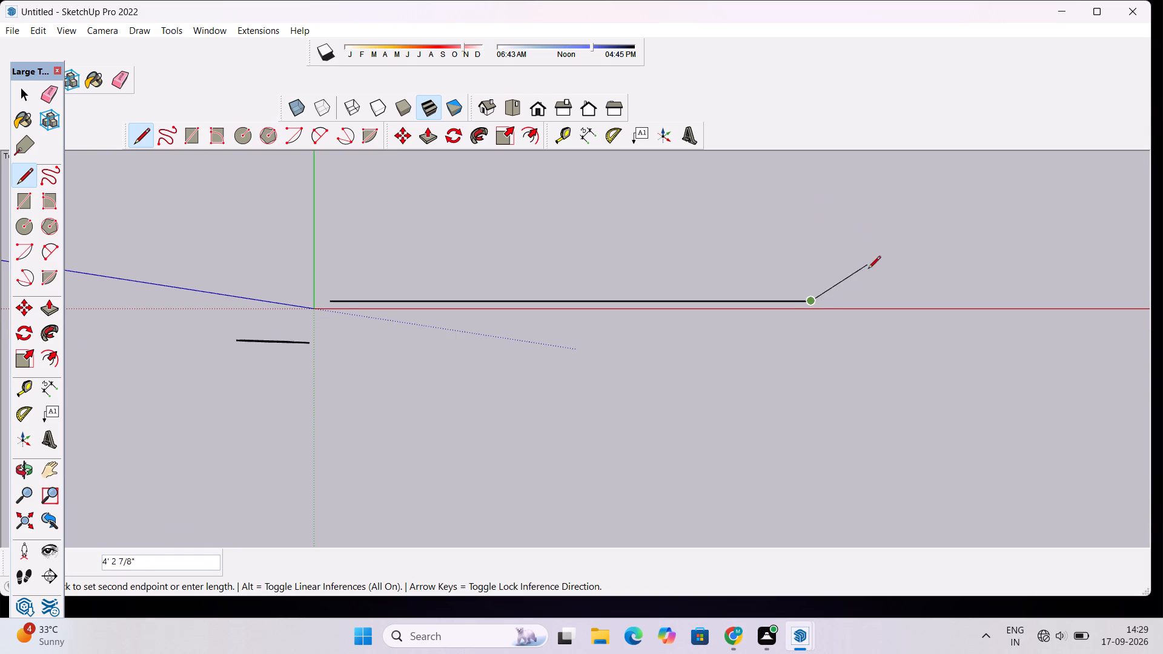
pyautogui.scroll(-4, 868, 276)
pyautogui.scroll(-2, 934, 277)
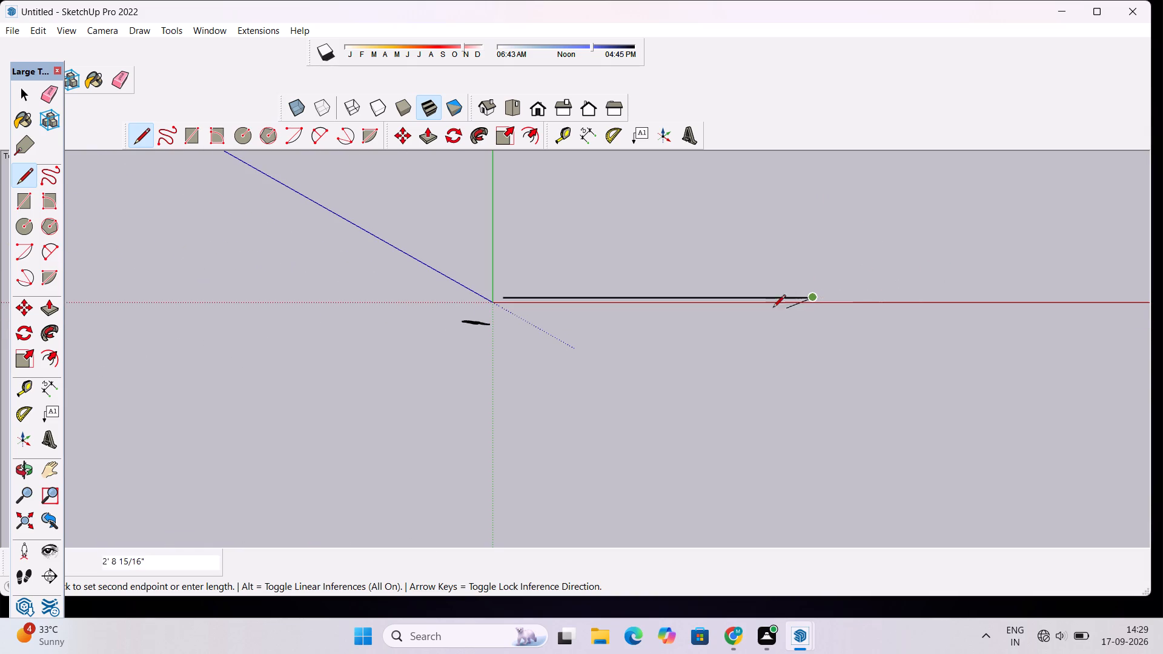
pyautogui.scroll(-3, 1037, 283)
pyautogui.scroll(5, 1090, 305)
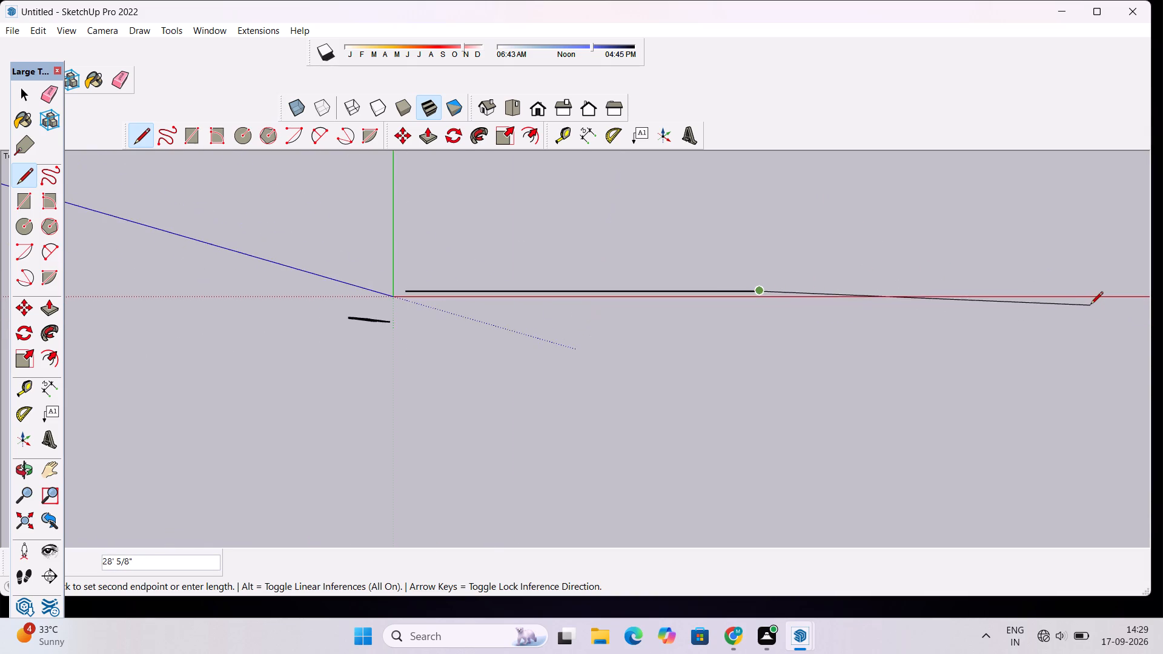
pyautogui.scroll(5, 1090, 305)
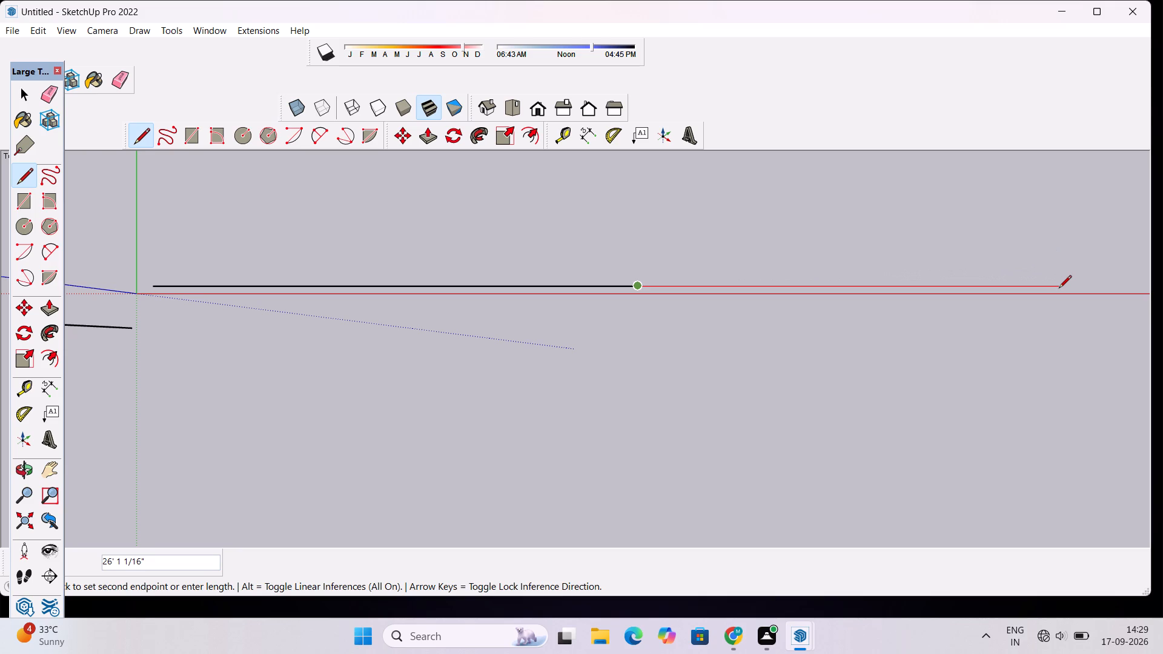
pyautogui.write("20'")
pyautogui.press('Return')
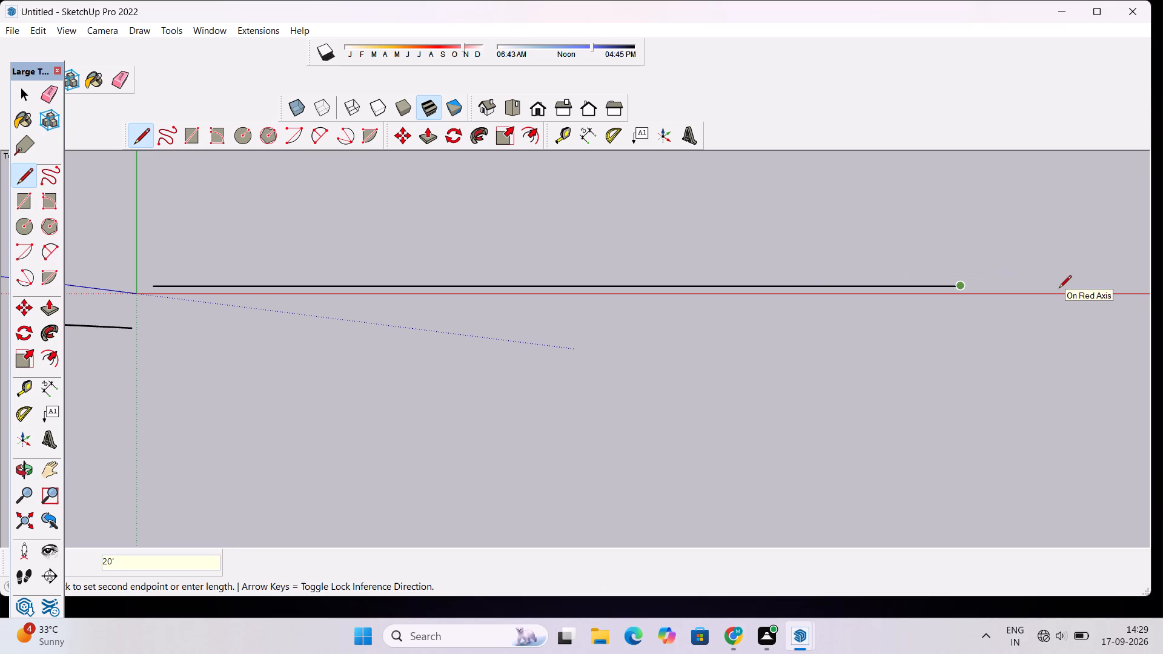
# Draw a 40' line in the green axis direction from the far end of the base line, away from the red axis.
pyautogui.scroll(-14, 926, 264)
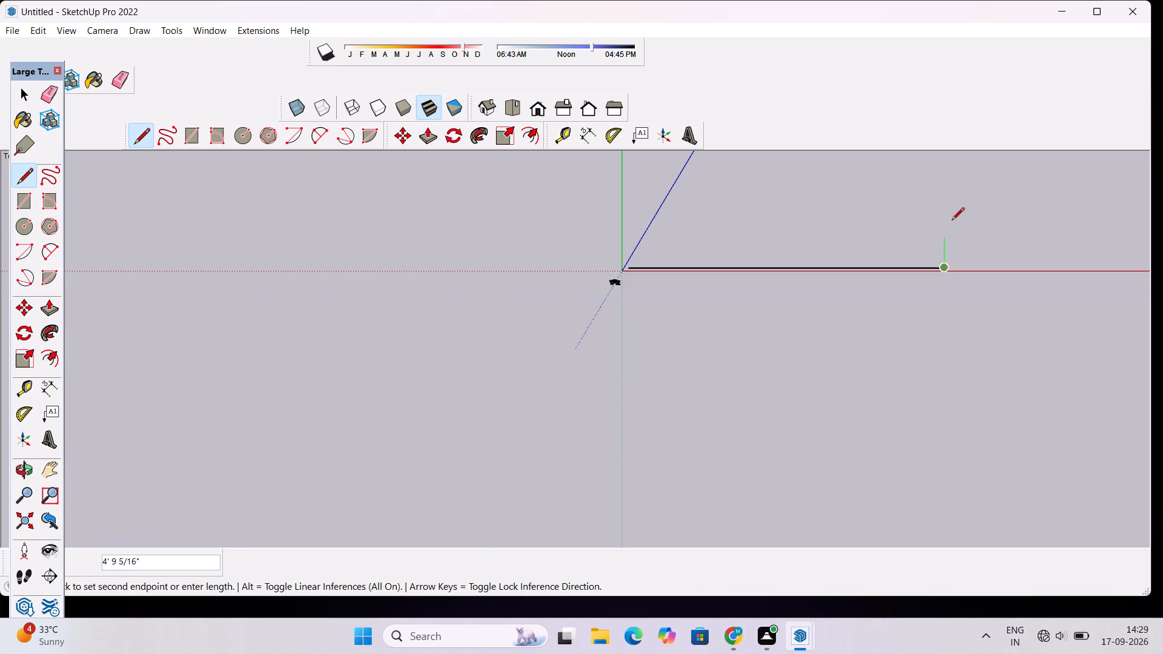
pyautogui.scroll(9, 958, 202)
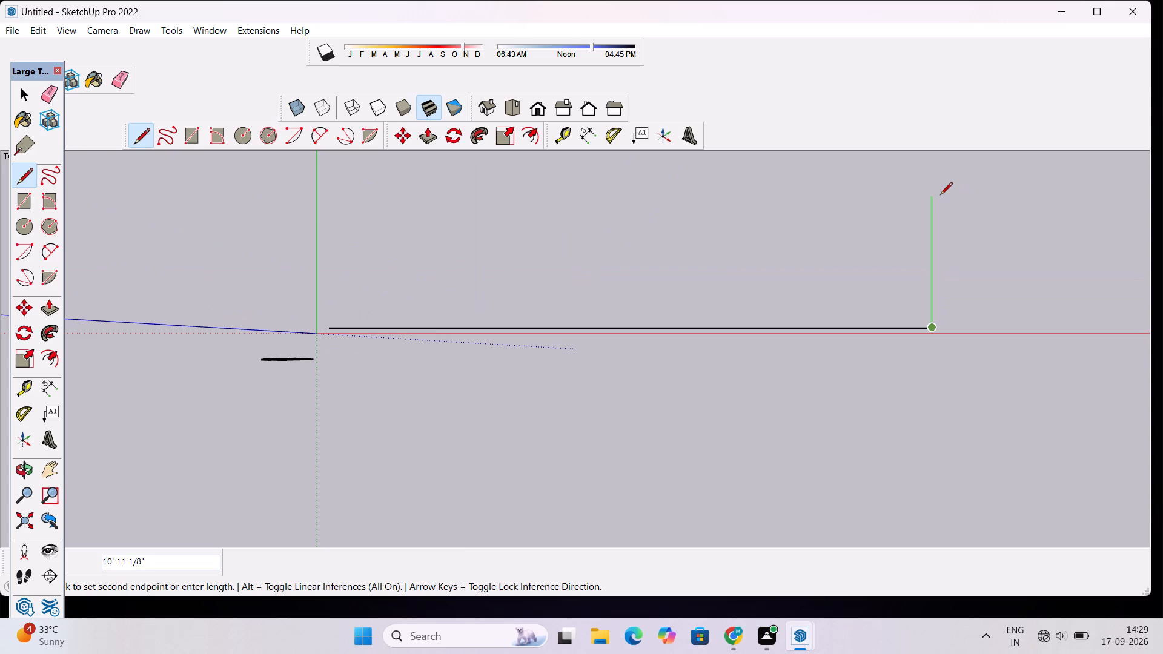
pyautogui.write("40'")
pyautogui.press('Return')
# Draw a 50' line parallel to the red axis from the end of the 40' line, aligned with the base line's start point.
pyautogui.scroll(-20, 939, 206)
pyautogui.scroll(-2, 939, 206)
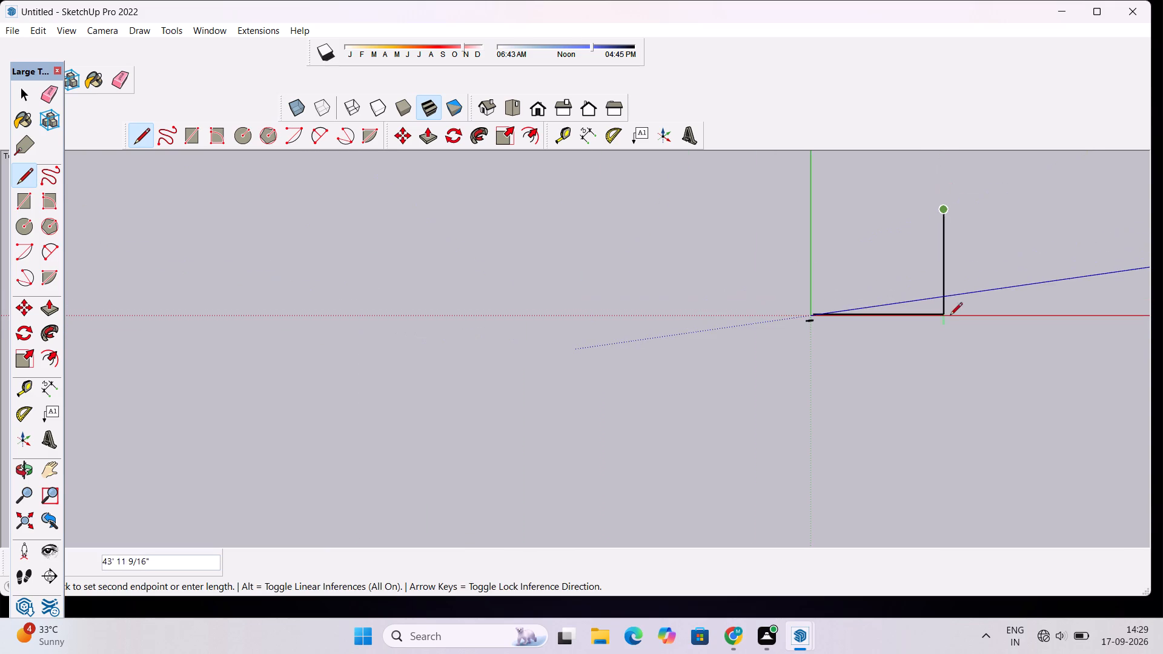
pyautogui.scroll(9, 867, 199)
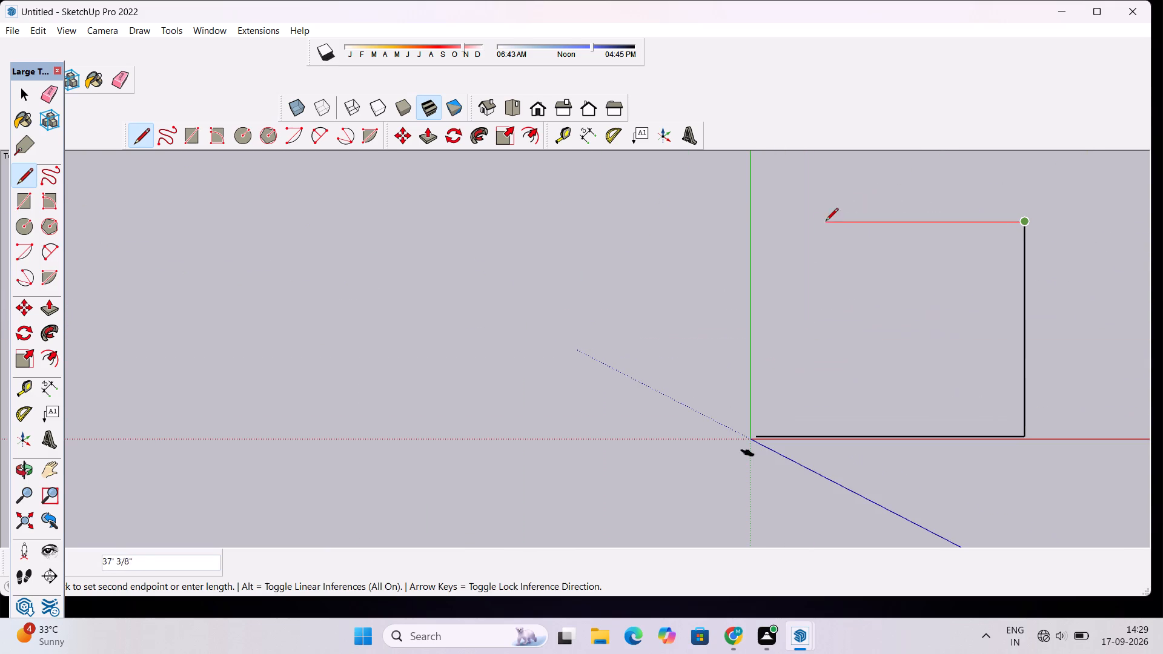
pyautogui.scroll(8, 802, 228)
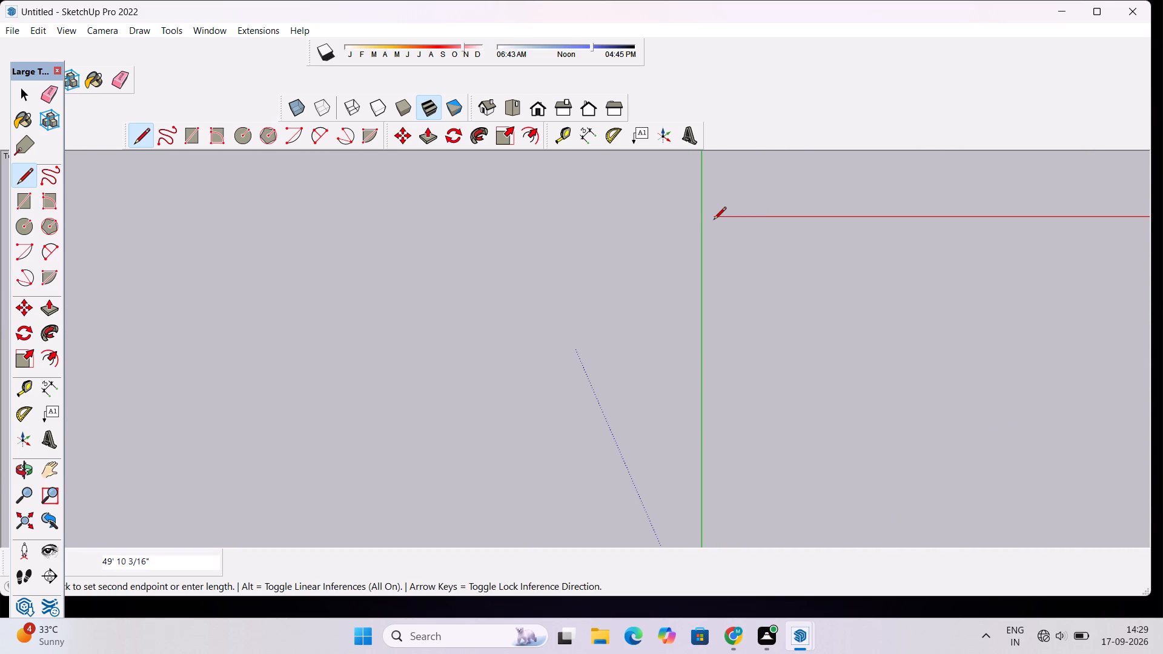
pyautogui.scroll(-7, 714, 220)
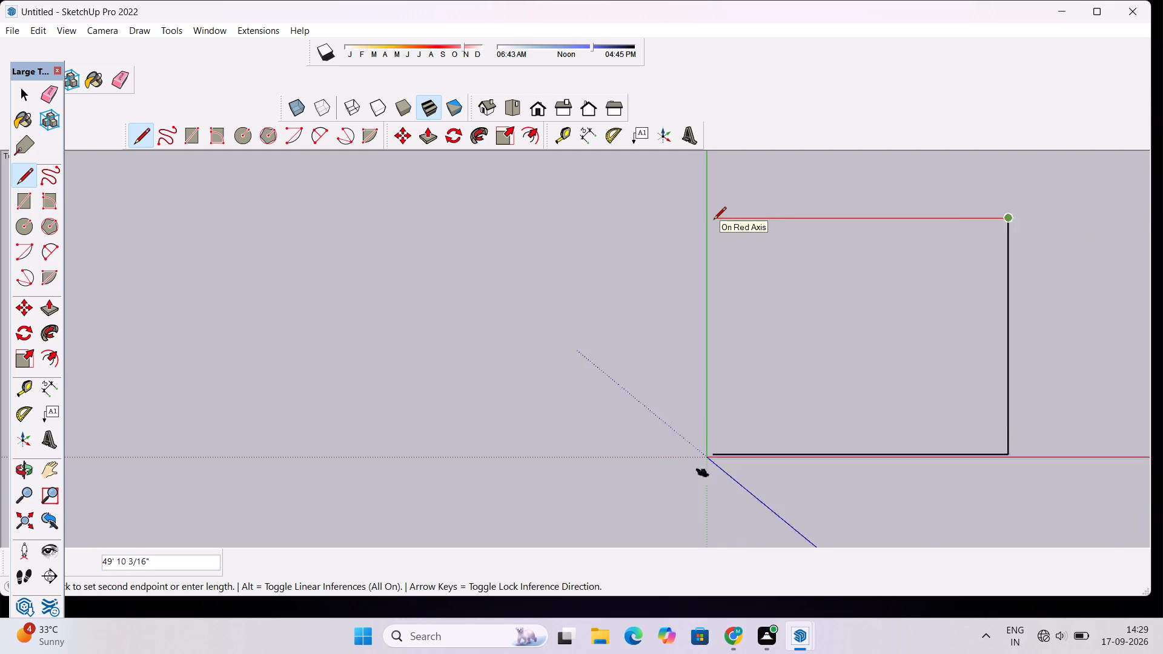
pyautogui.scroll(-2, 714, 220)
pyautogui.scroll(11, 707, 395)
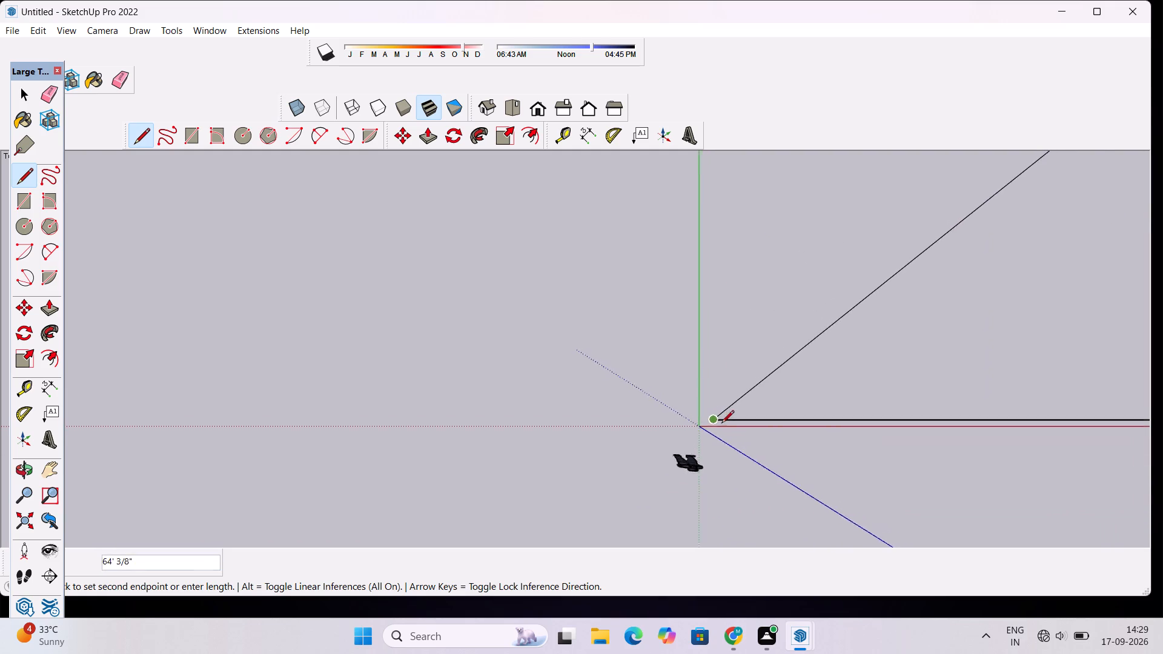
pyautogui.scroll(6, 721, 424)
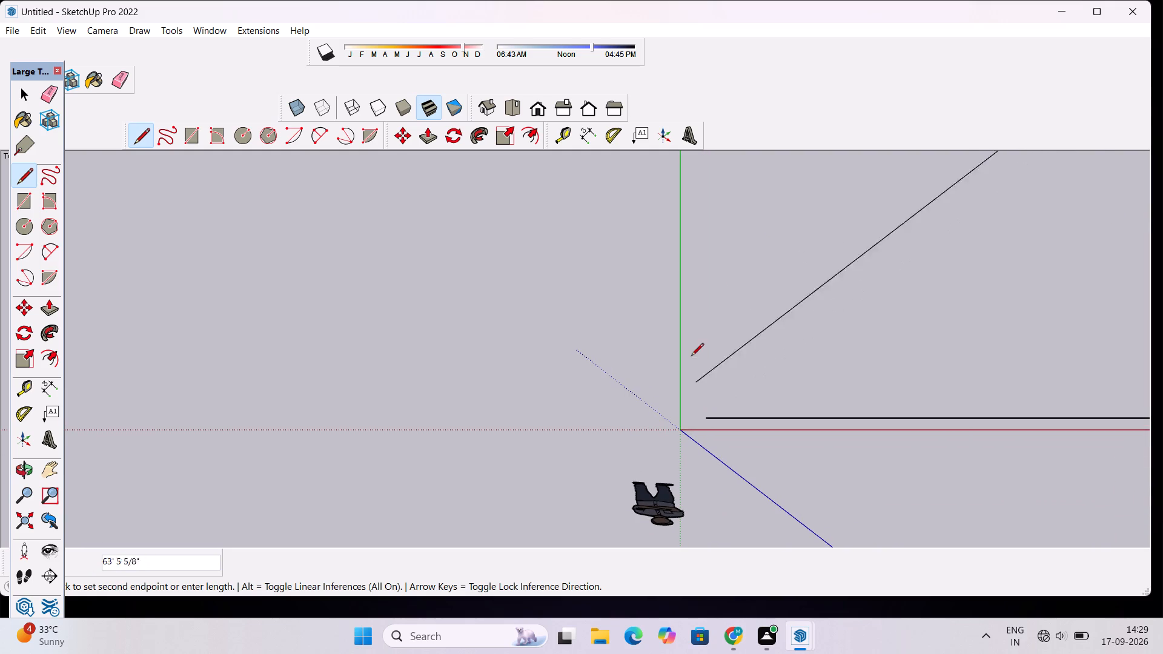
pyautogui.scroll(-10, 691, 357)
pyautogui.scroll(10, 715, 374)
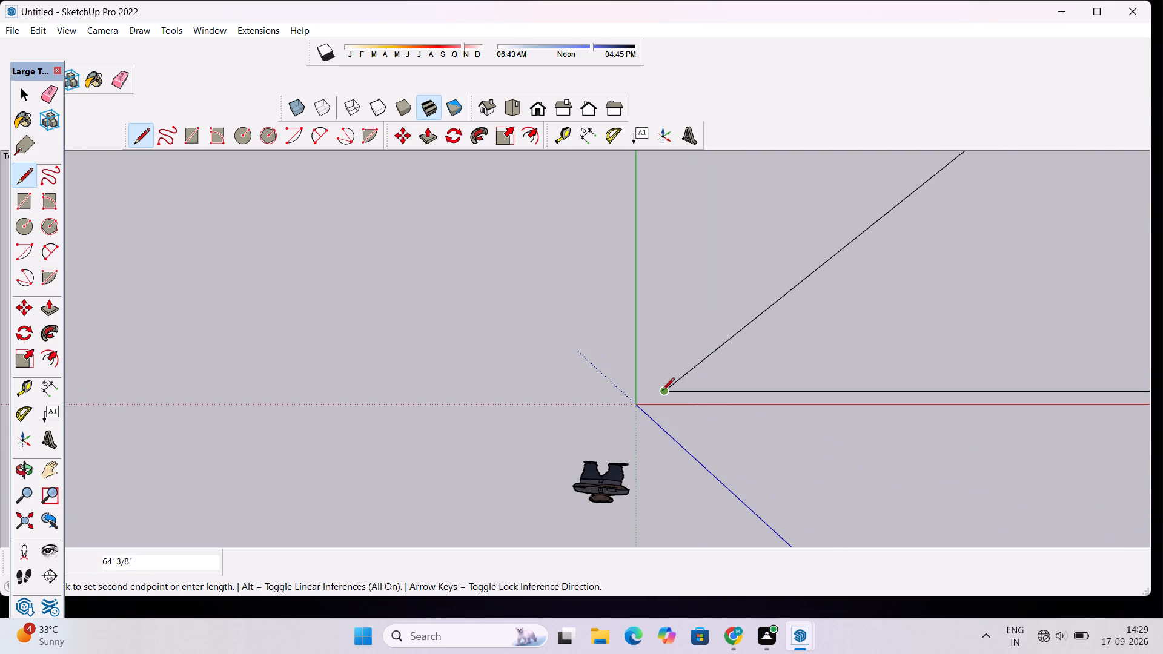
pyautogui.scroll(-20, 662, 315)
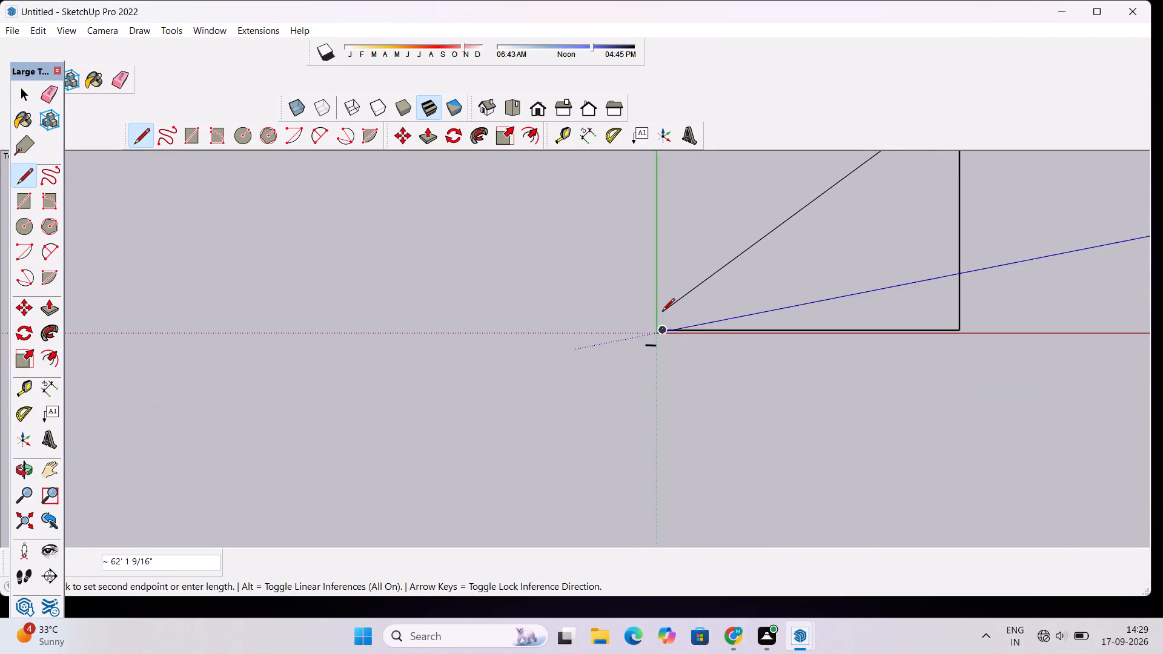
pyautogui.scroll(-8, 662, 312)
pyautogui.scroll(10, 673, 237)
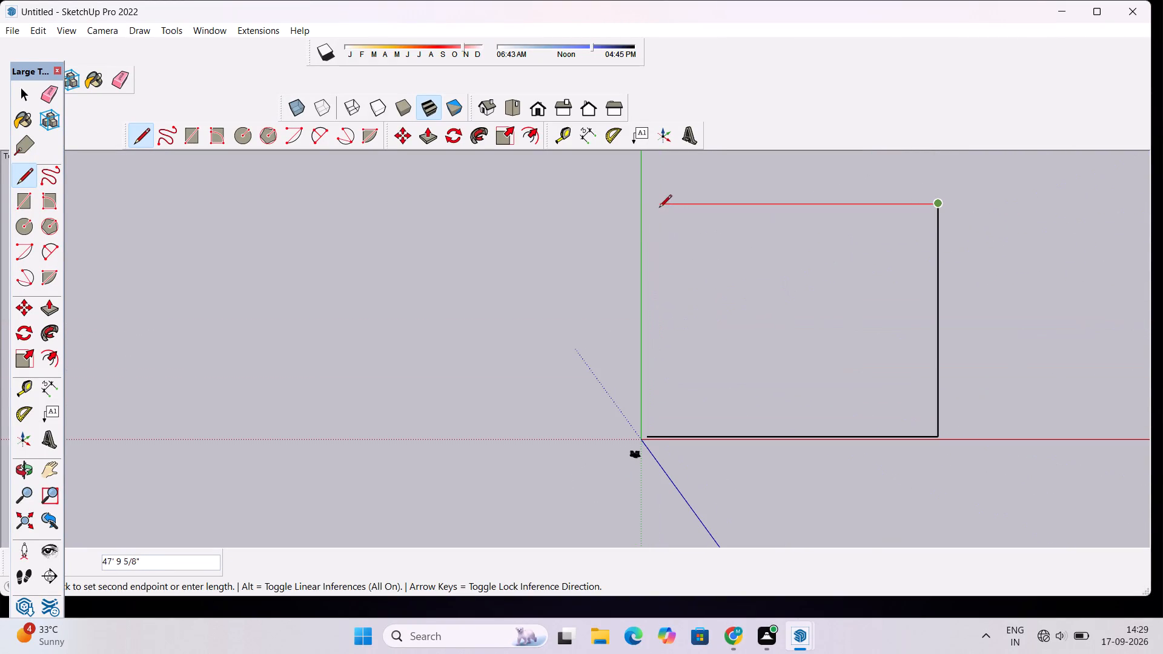
pyautogui.scroll(3, 654, 199)
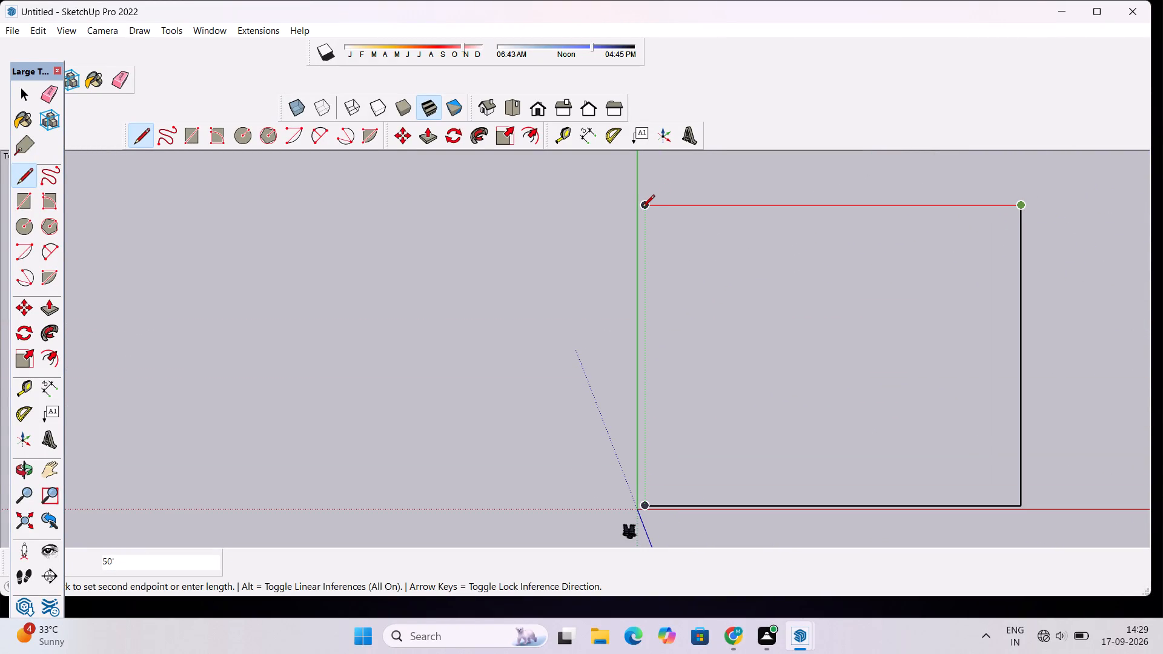
pyautogui.click(642, 208)
# Close the 50' by 40' outline with a 40' line along the green axis direction, ending at the base line's start point.
pyautogui.scroll(4, 651, 515)
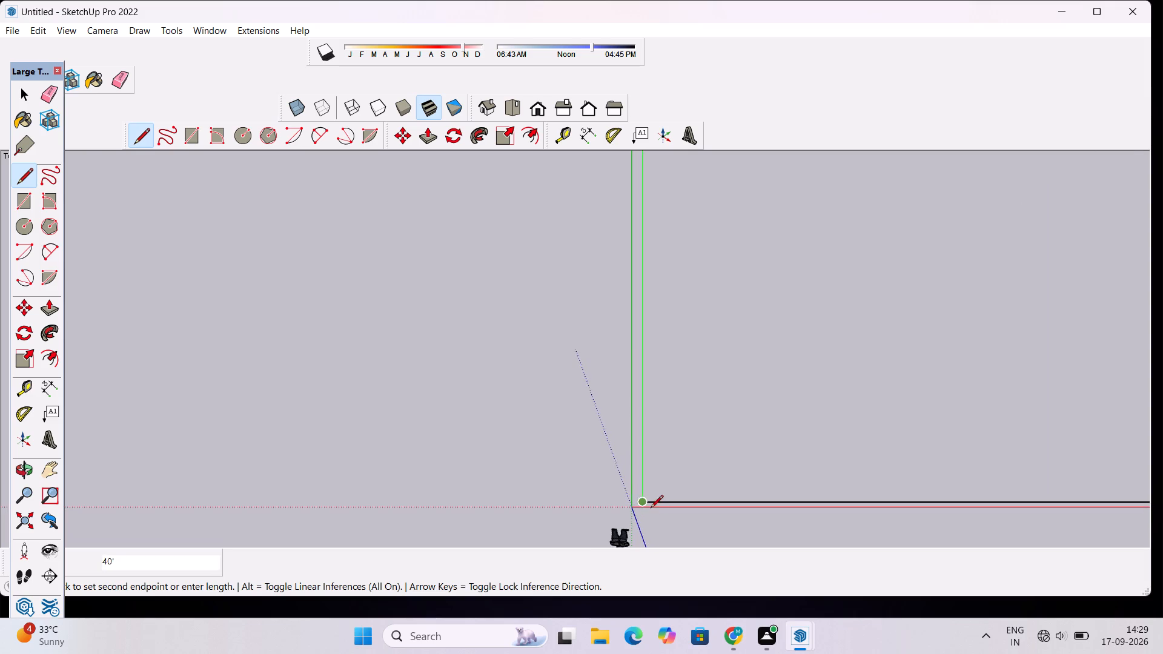
pyautogui.scroll(8, 651, 509)
pyautogui.click(636, 500)
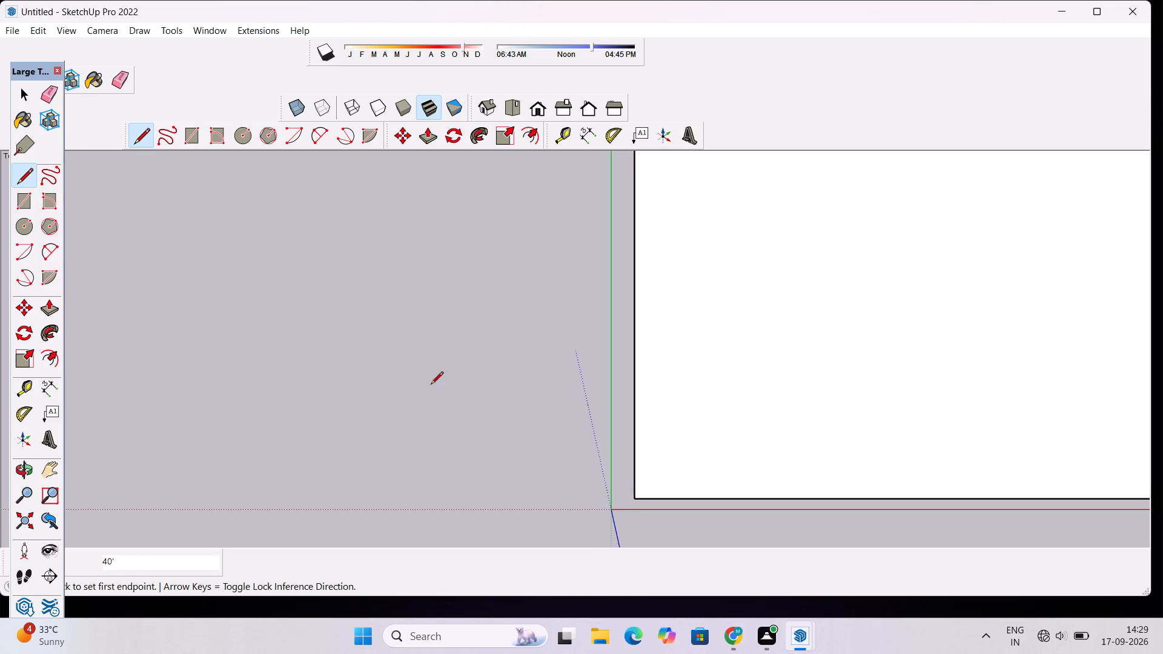
pyautogui.scroll(-17, 427, 386)
pyautogui.press('space')
pyautogui.scroll(-2, 568, 365)
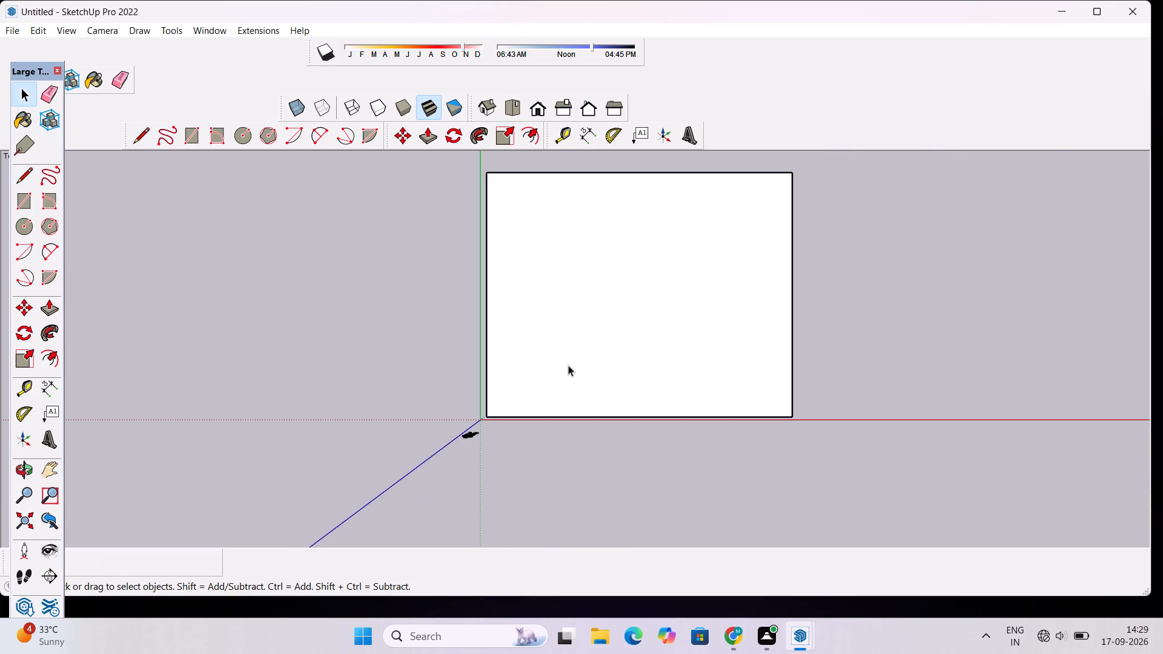
# Push/Pull the rectangular face 1' to form the base slab.
pyautogui.scroll(1, 649, 374)
pyautogui.press('p')
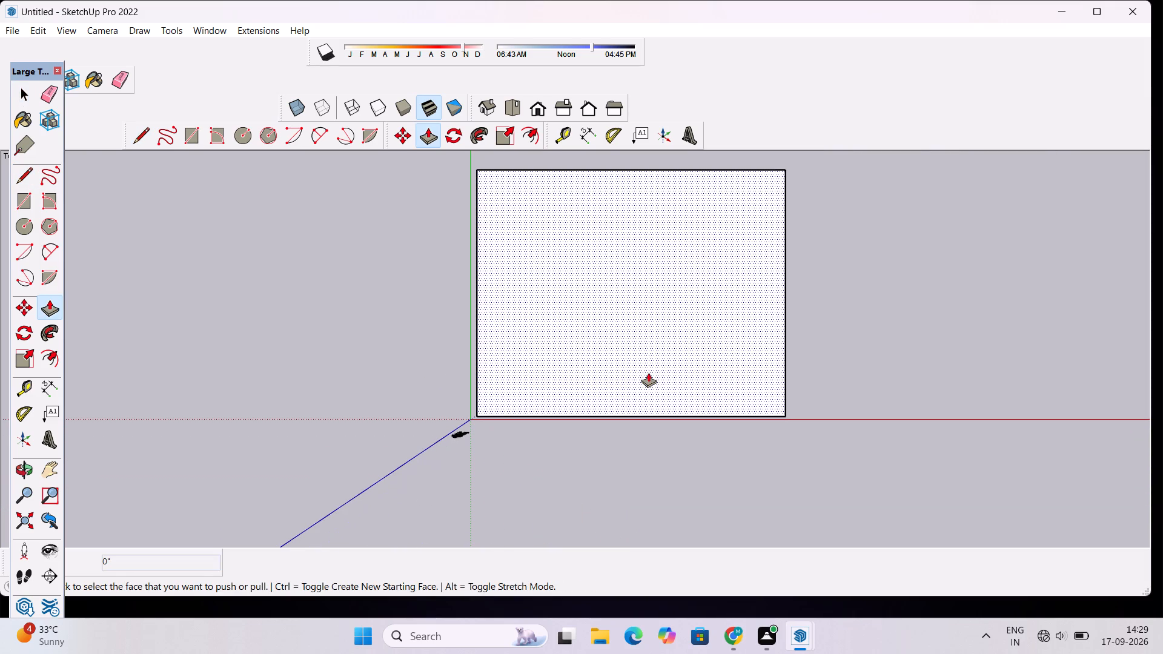
pyautogui.click(651, 367)
pyautogui.write("1'")
pyautogui.press('Return')
# Move the whole slab along the red axis, away from the origin and the scale figure, and deselect it.
pyautogui.press('o')
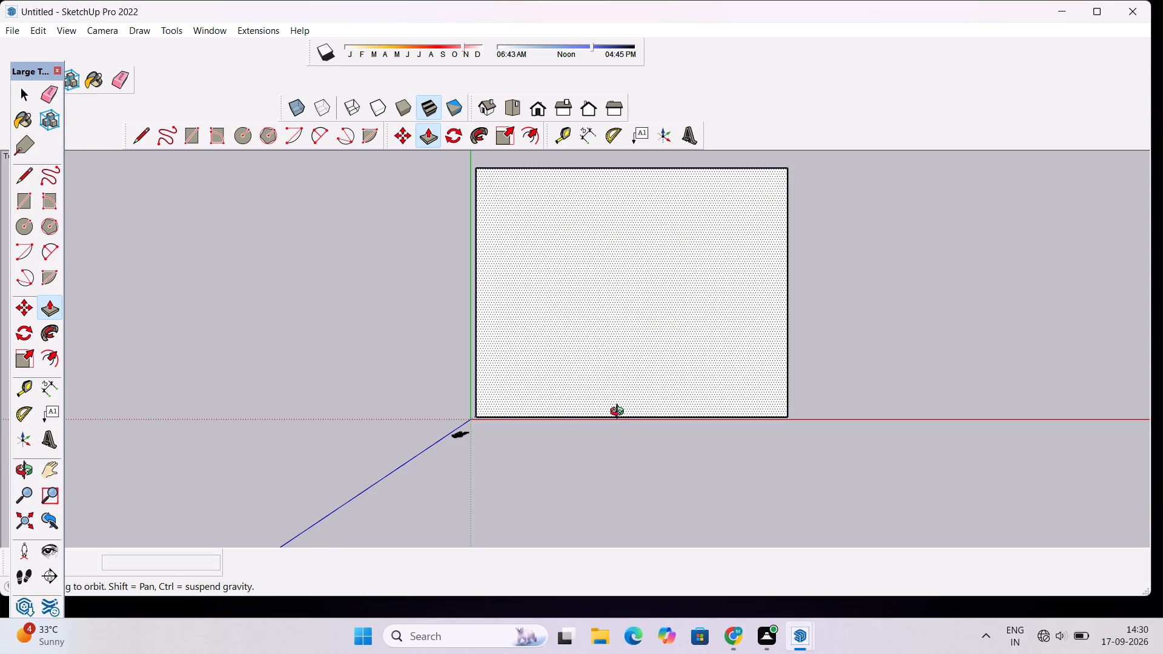
pyautogui.scroll(-4, 614, 424)
pyautogui.moveTo(631, 463); pyautogui.dragTo(615, 243)
pyautogui.scroll(3, 626, 388)
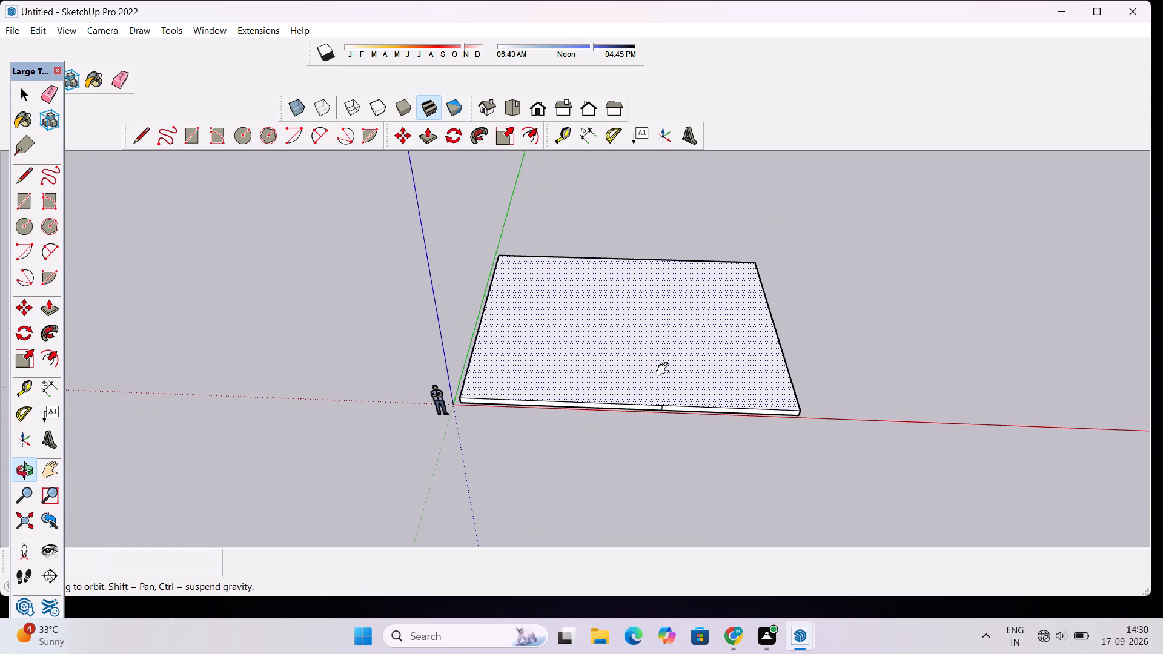
pyautogui.keyDown('shift'); pyautogui.moveTo(665, 369); pyautogui.dragTo(533, 321); pyautogui.keyUp('shift')
pyautogui.scroll(5, 513, 374)
pyautogui.moveTo(503, 405); pyautogui.dragTo(511, 349)
pyautogui.scroll(-5, 517, 334)
pyautogui.keyDown('shift'); pyautogui.moveTo(540, 297); pyautogui.dragTo(473, 438); pyautogui.keyUp('shift')
pyautogui.scroll(2, 473, 438)
pyautogui.press('space')
pyautogui.tripleClick(496, 386)
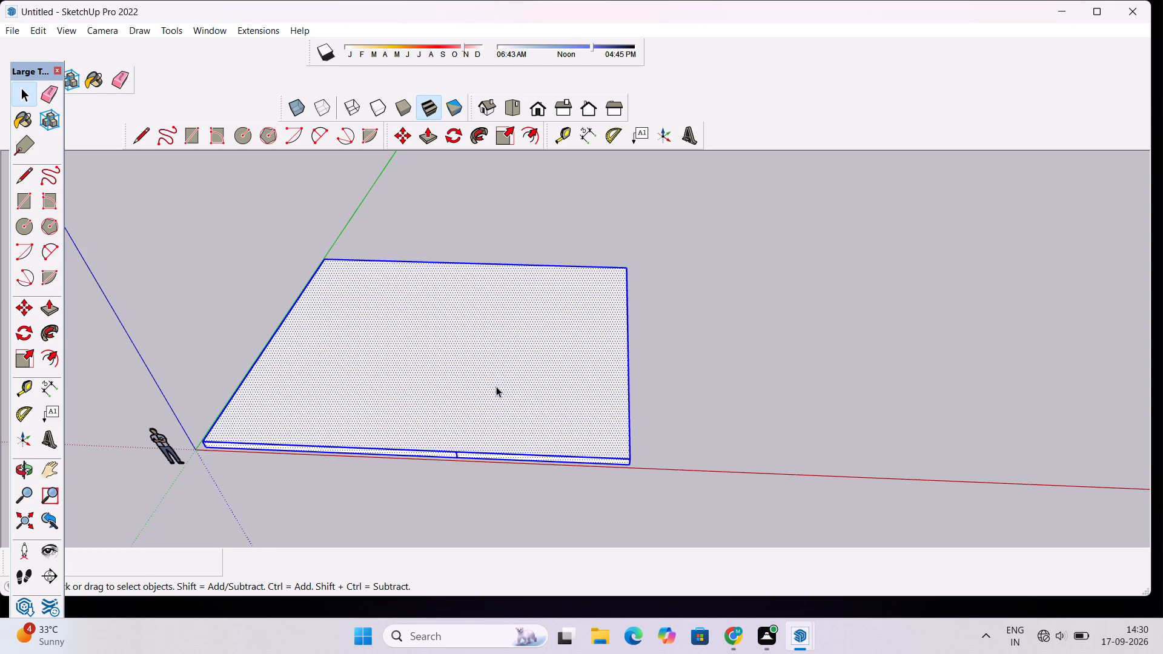
pyautogui.press('m')
pyautogui.click(629, 460)
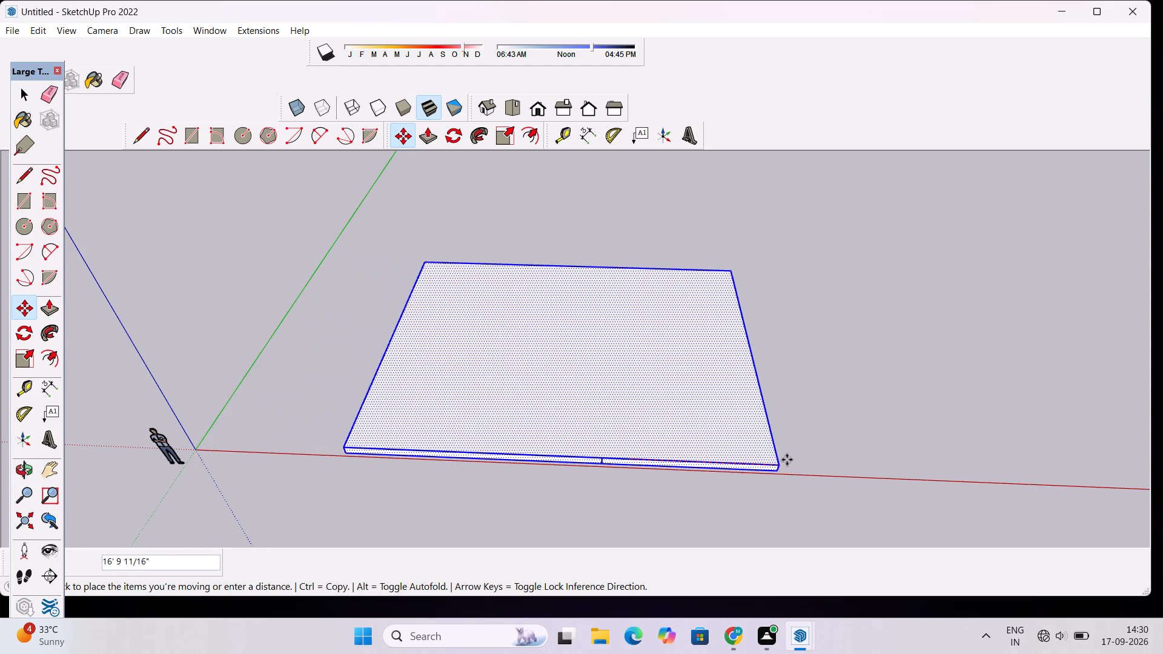
pyautogui.click(823, 464)
pyautogui.press('space')
pyautogui.click(906, 397)
# Erase the short vertical edge that splits the slab's front side face.
pyautogui.scroll(3, 714, 485)
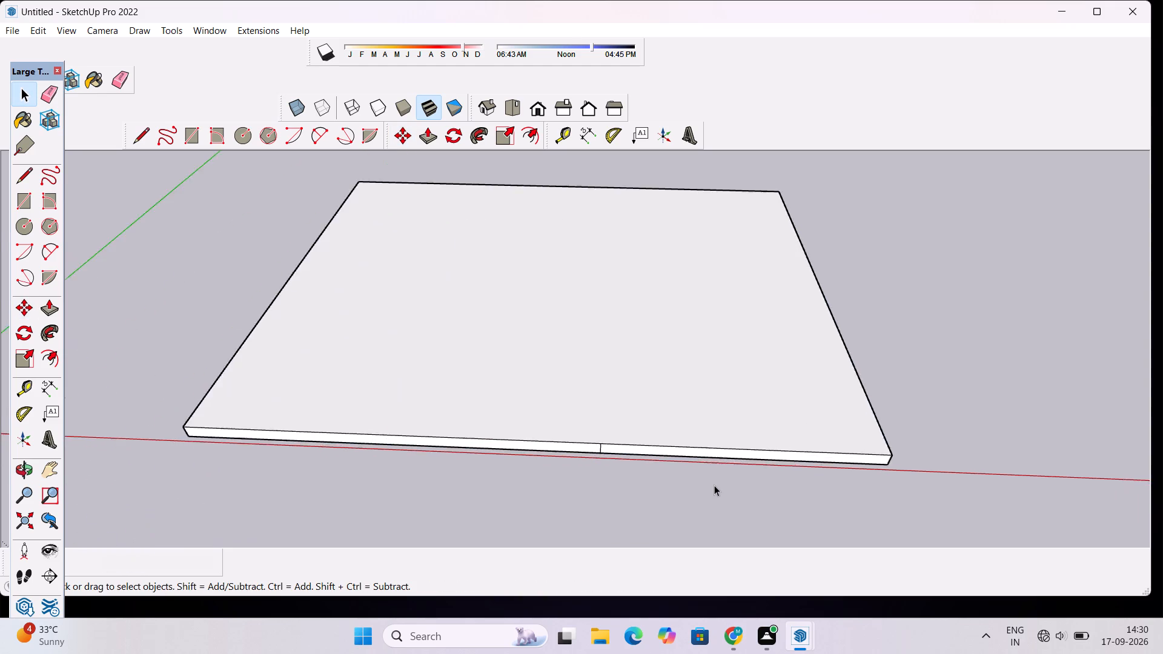
pyautogui.scroll(6, 714, 485)
pyautogui.press('e')
pyautogui.scroll(5, 709, 486)
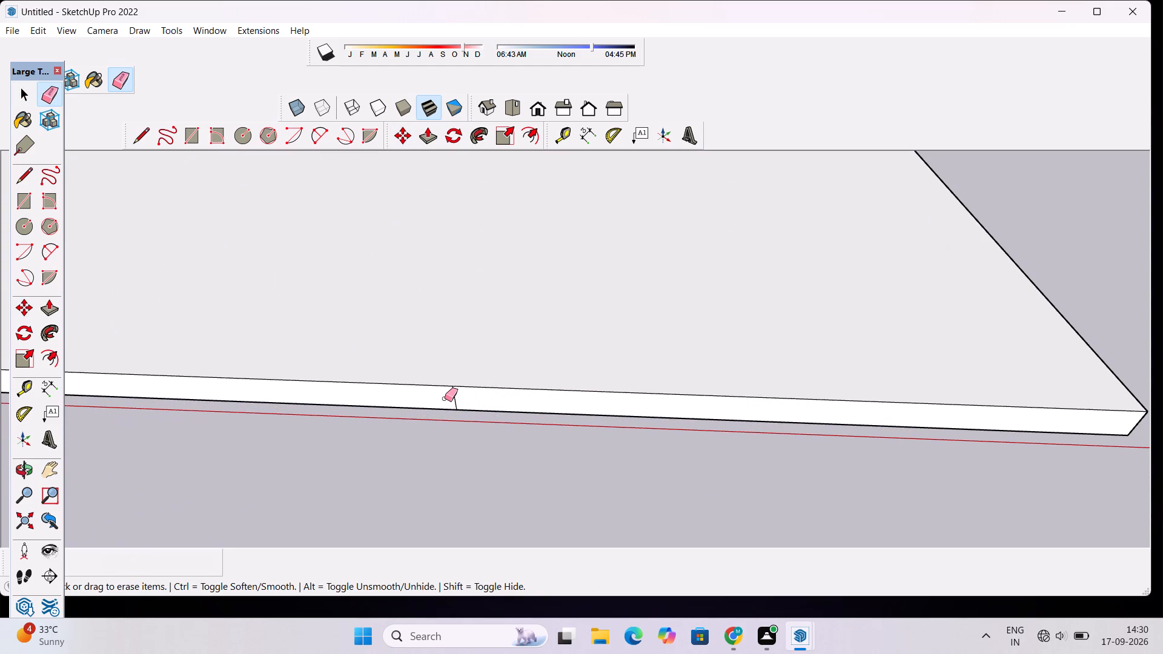
pyautogui.click(454, 397)
pyautogui.scroll(-10, 442, 391)
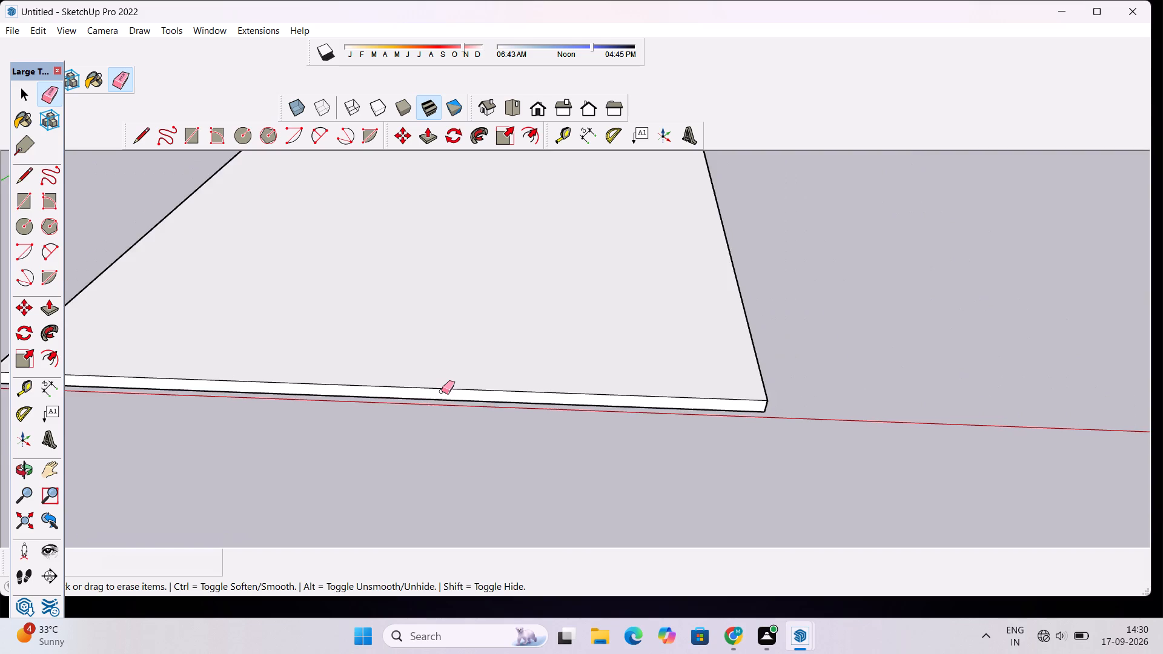
pyautogui.scroll(-8, 442, 391)
# Examine the slab from its rear and front sides and from above.
pyautogui.press('o')
pyautogui.moveTo(809, 377); pyautogui.dragTo(372, 322)
pyautogui.moveTo(855, 361); pyautogui.dragTo(439, 300)
pyautogui.moveTo(826, 331); pyautogui.dragTo(474, 319)
pyautogui.moveTo(535, 384); pyautogui.dragTo(1045, 425)
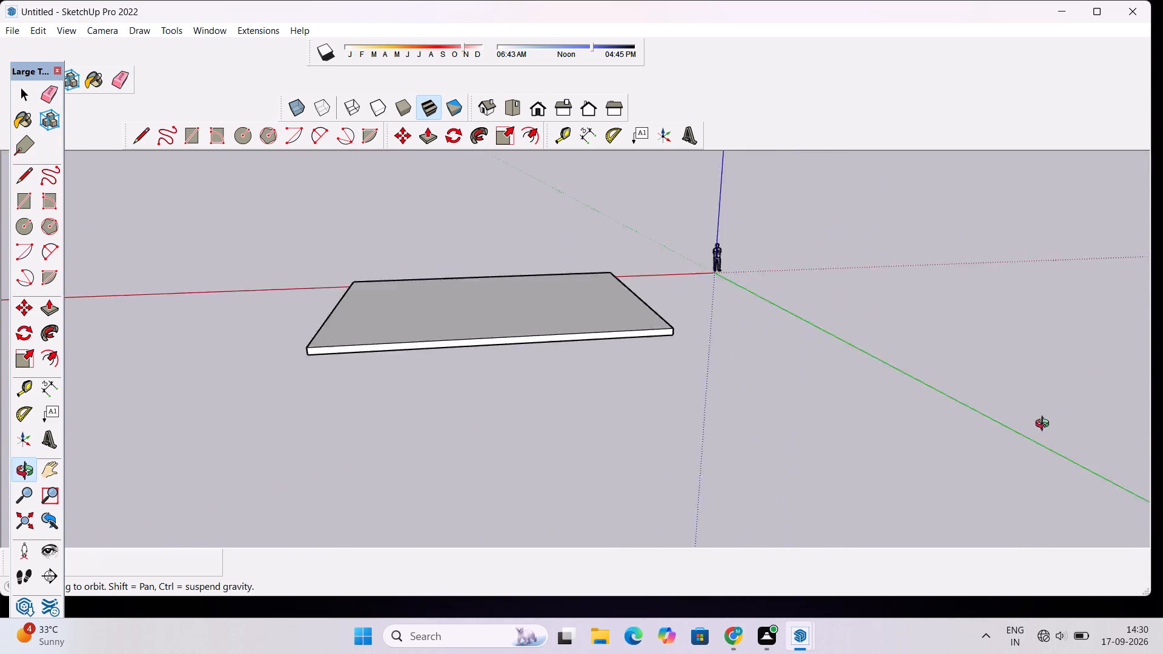
pyautogui.moveTo(1045, 425); pyautogui.dragTo(1162, 375)
pyautogui.moveTo(365, 337); pyautogui.dragTo(909, 391)
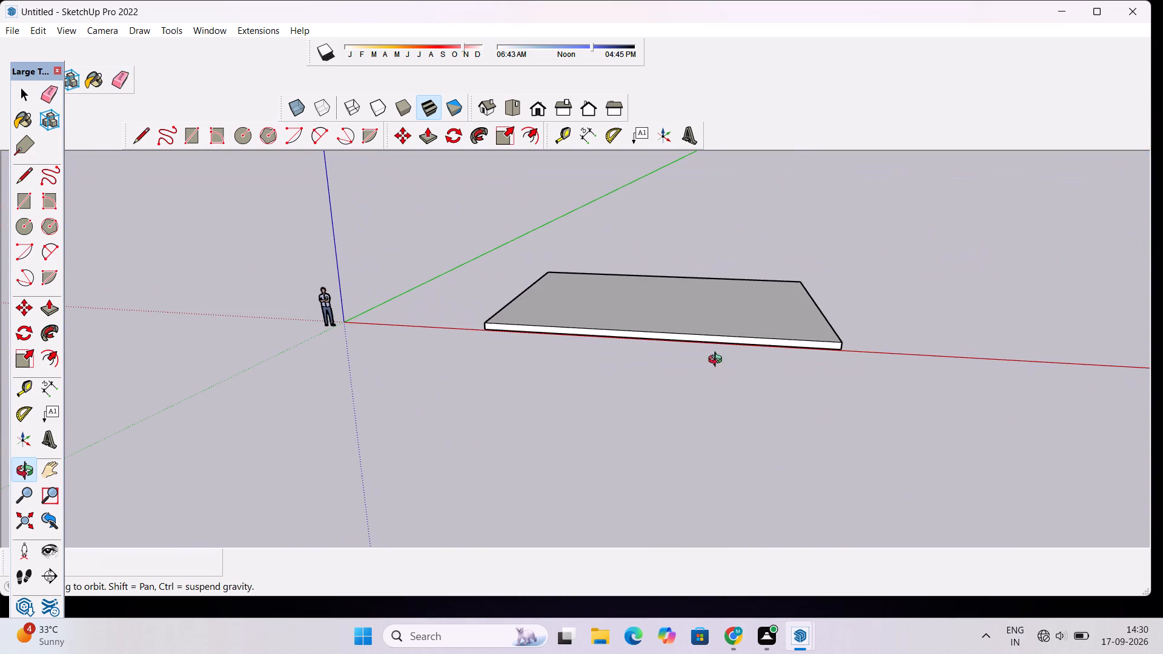
pyautogui.moveTo(603, 343); pyautogui.dragTo(674, 572)
pyautogui.scroll(4, 622, 383)
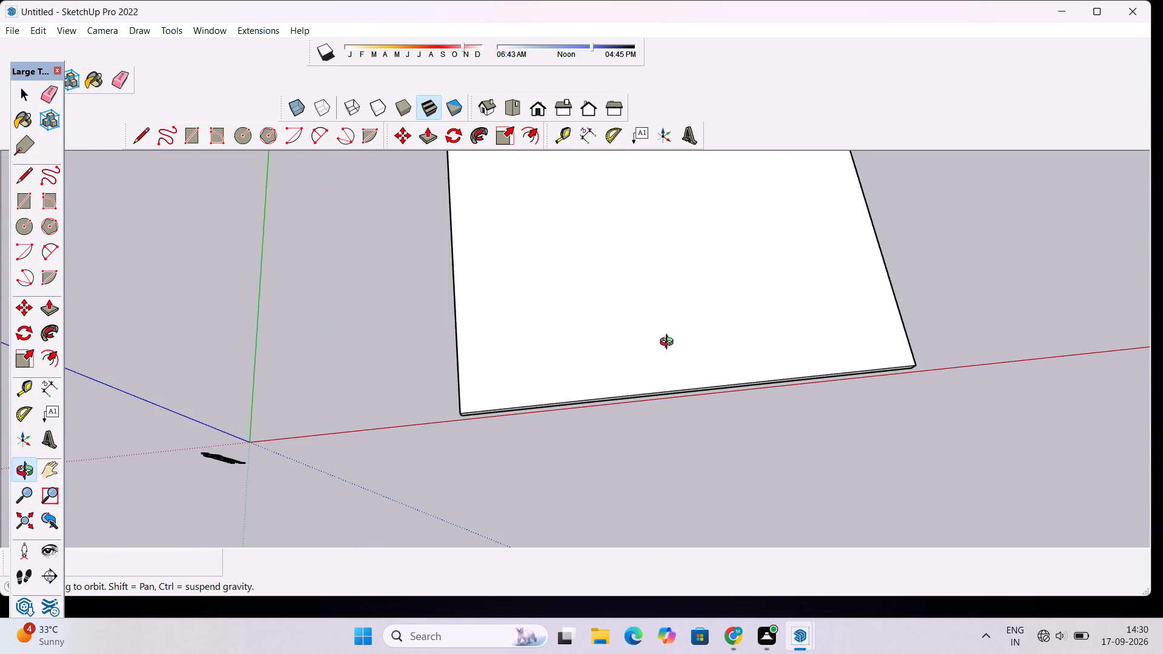
pyautogui.keyDown('shift'); pyautogui.moveTo(672, 335); pyautogui.dragTo(416, 428); pyautogui.keyUp('shift')
pyautogui.scroll(-6, 416, 428)
pyautogui.moveTo(434, 463); pyautogui.dragTo(428, 425)
pyautogui.keyDown('shift'); pyautogui.moveTo(428, 413); pyautogui.dragTo(586, 403); pyautogui.keyUp('shift')
# Move the whole slab along the green axis, away from the red axis, using its bottom corner as the base point.
pyautogui.press('space')
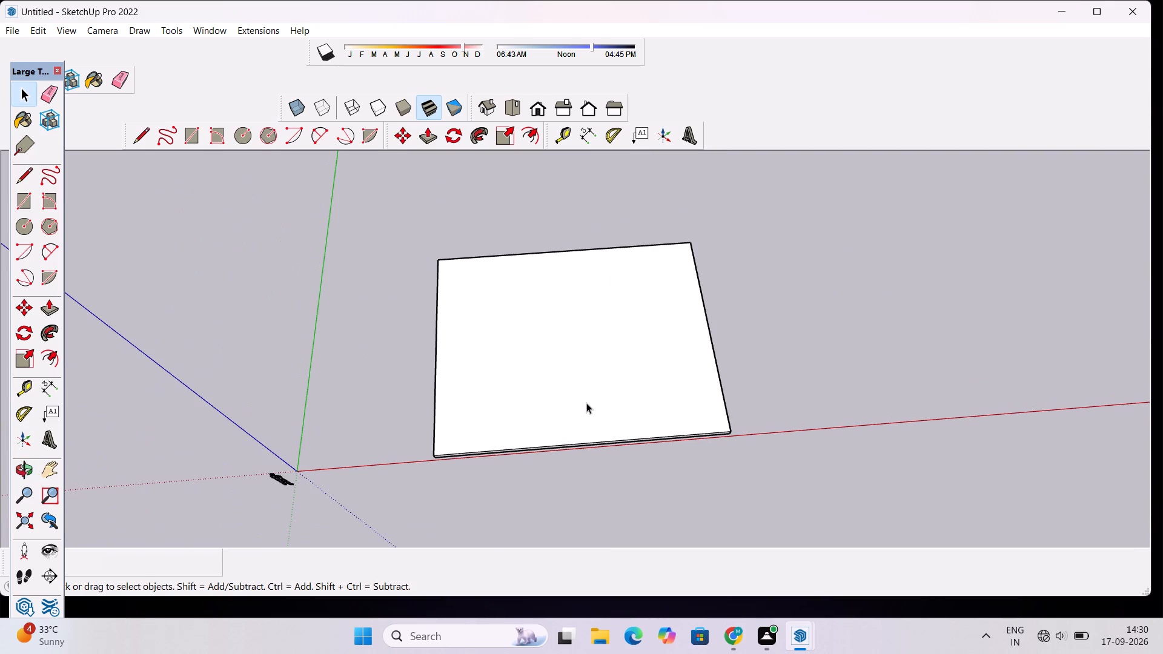
pyautogui.tripleClick(586, 403)
pyautogui.press('m')
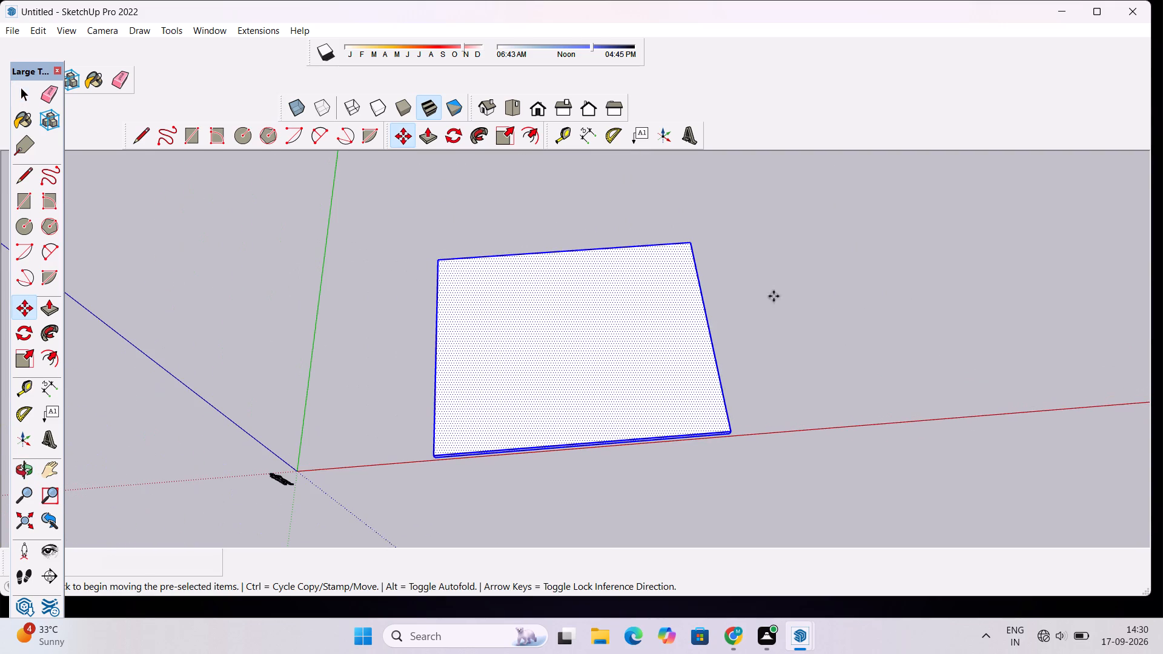
pyautogui.scroll(4, 675, 233)
pyautogui.press('o')
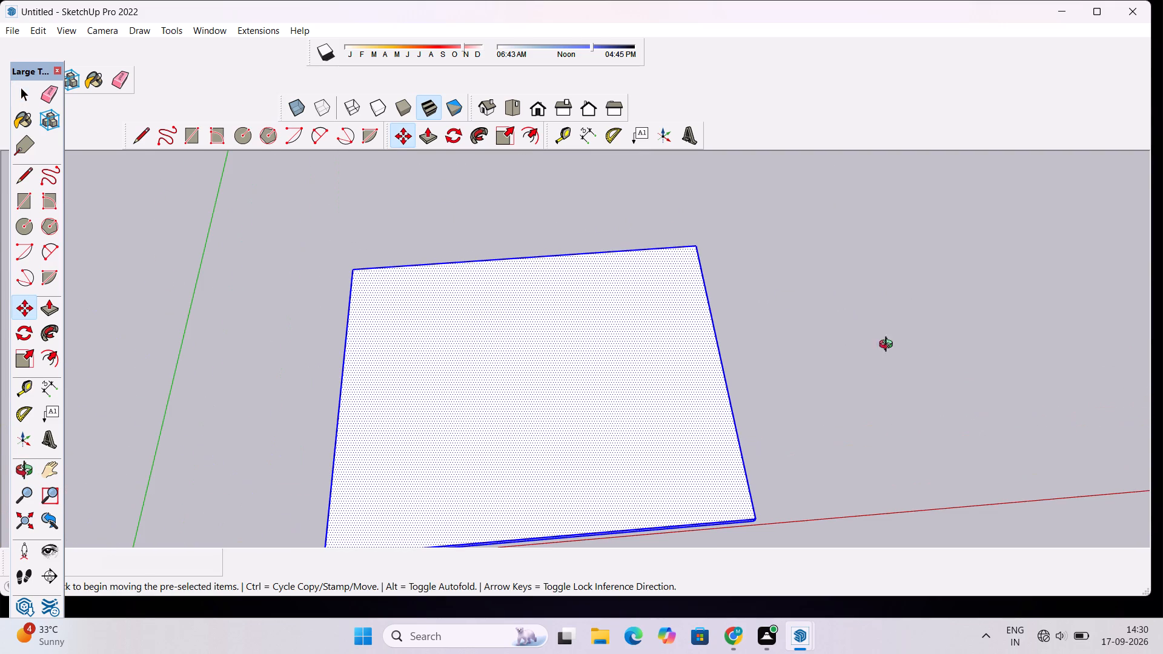
pyautogui.moveTo(926, 392); pyautogui.dragTo(351, 257)
pyautogui.moveTo(488, 394); pyautogui.dragTo(554, 432)
pyautogui.keyDown('shift'); pyautogui.moveTo(558, 446); pyautogui.dragTo(580, 377); pyautogui.keyUp('shift')
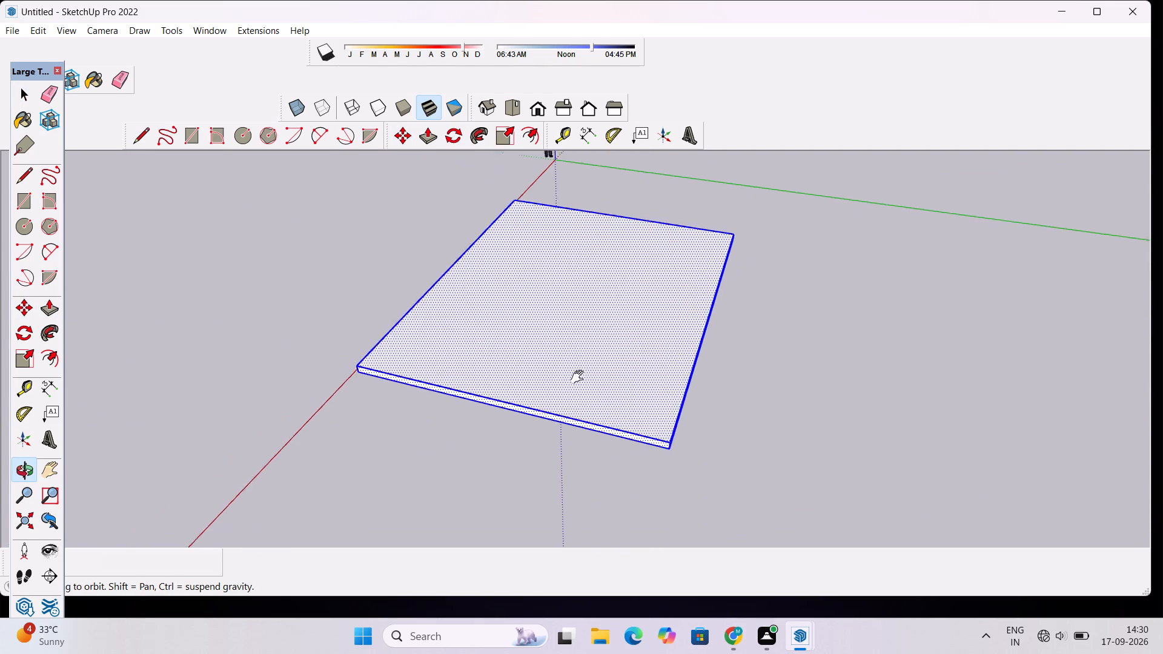
pyautogui.keyDown('shift'); pyautogui.moveTo(580, 377); pyautogui.dragTo(585, 343); pyautogui.keyUp('shift')
pyautogui.scroll(-4, 585, 342)
pyautogui.moveTo(563, 365); pyautogui.dragTo(653, 401)
pyautogui.moveTo(720, 291); pyautogui.dragTo(625, 295)
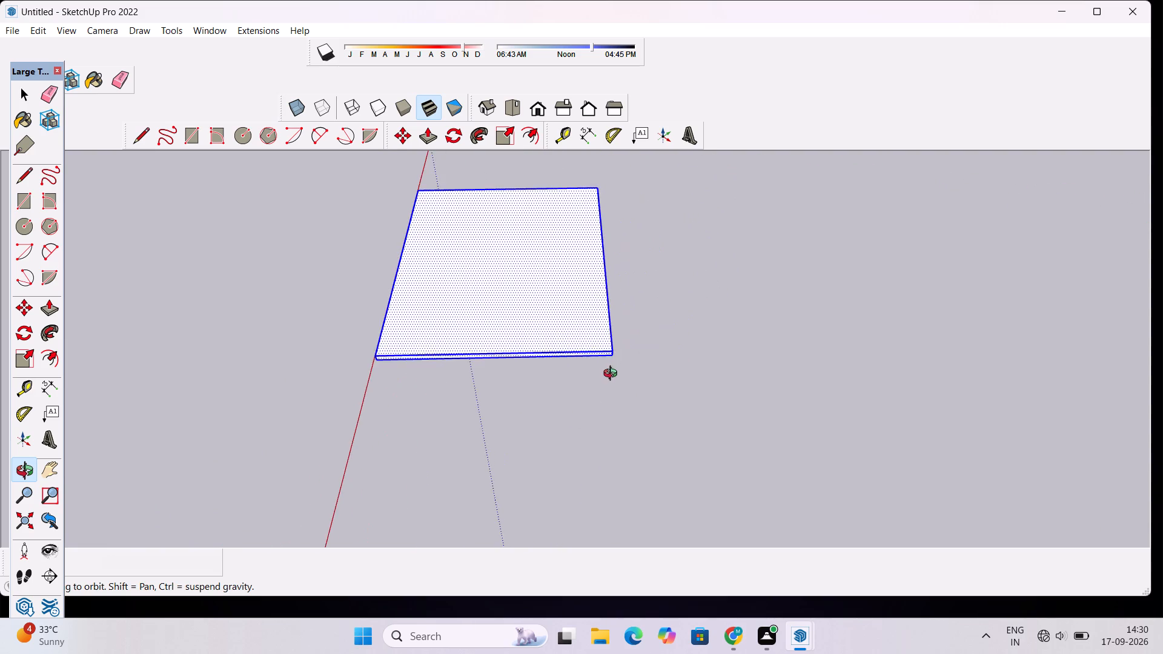
pyautogui.scroll(5, 613, 375)
pyautogui.keyDown('shift'); pyautogui.moveTo(586, 398); pyautogui.dragTo(585, 452); pyautogui.keyUp('shift')
pyautogui.press('m')
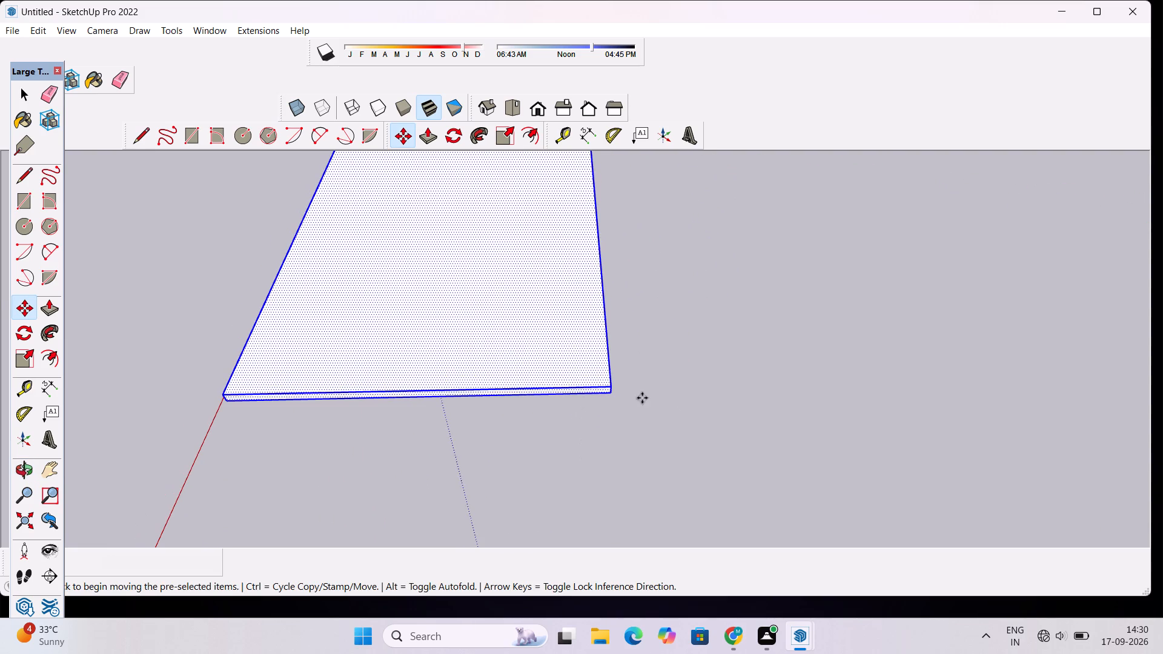
pyautogui.scroll(3, 623, 399)
pyautogui.click(607, 389)
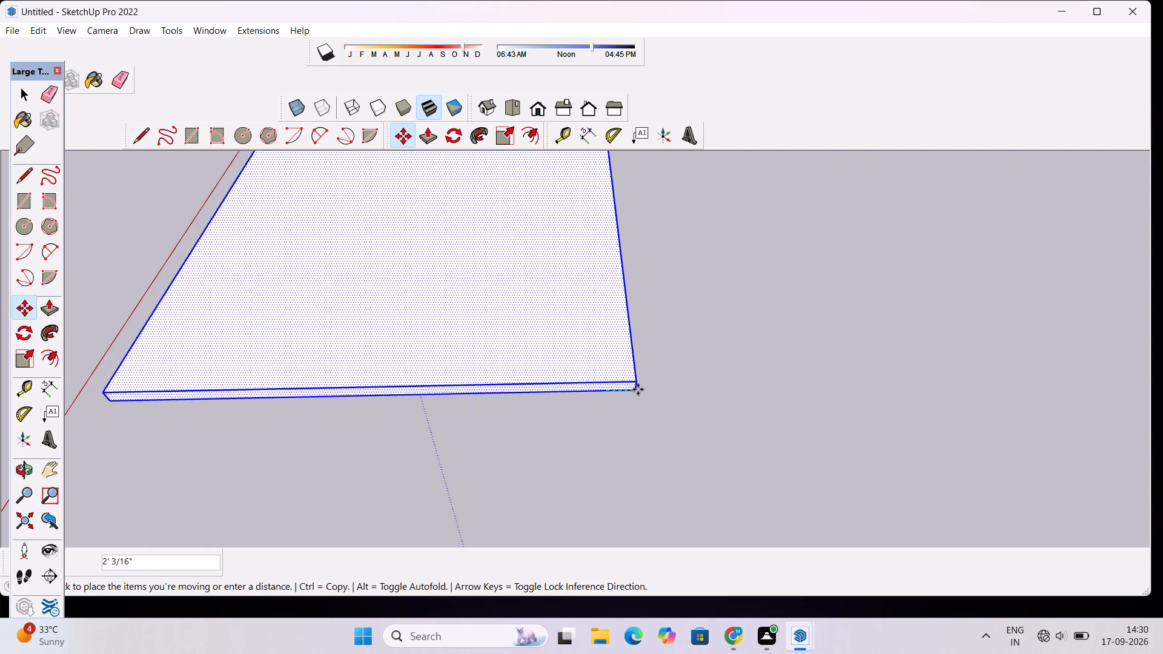
pyautogui.scroll(-8, 638, 389)
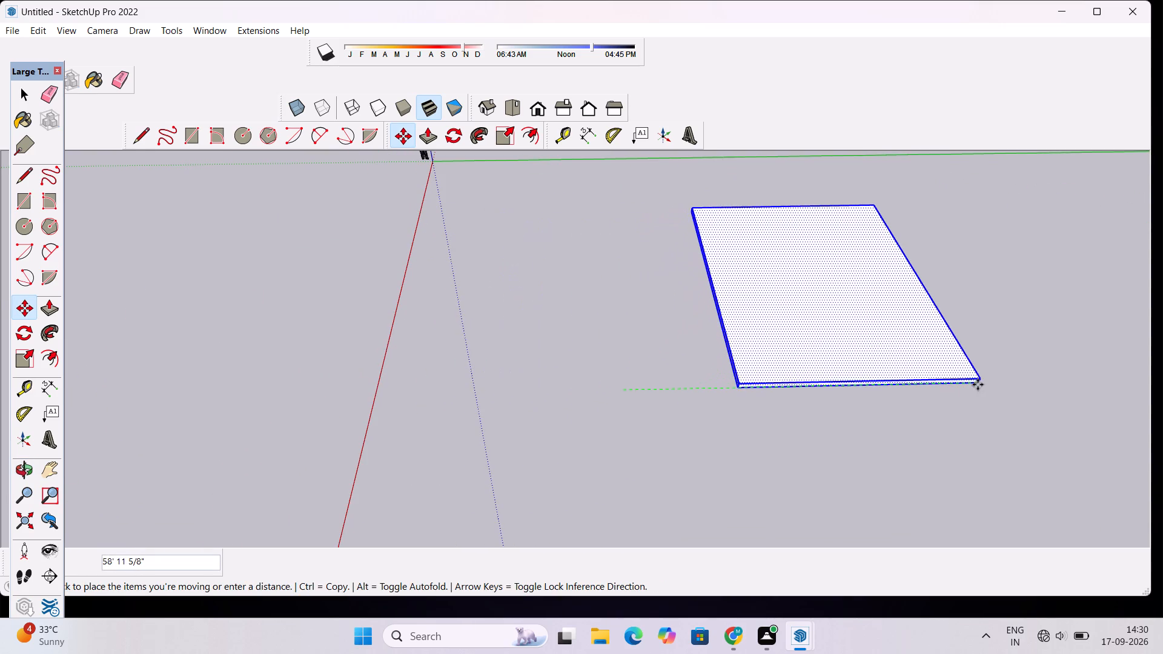
pyautogui.click(1002, 388)
pyautogui.press('space')
# Examine the moved slab's position relative to the axes and the scale figure from several angles.
pyautogui.scroll(-9, 600, 395)
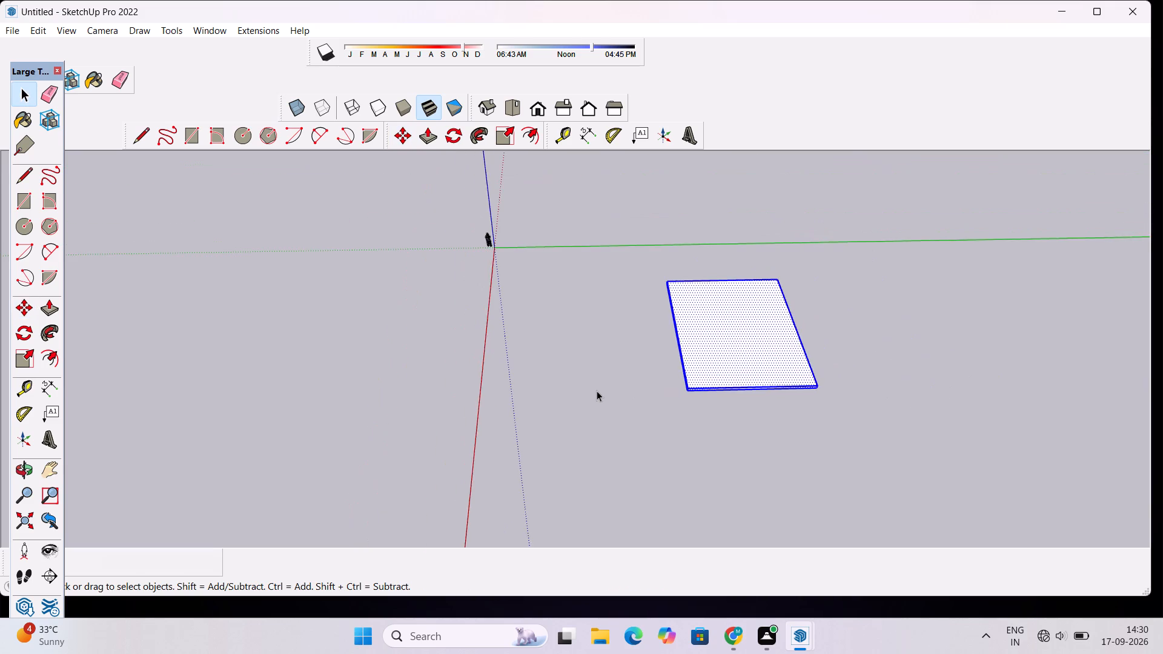
pyautogui.press('o')
pyautogui.moveTo(513, 400); pyautogui.dragTo(892, 368)
pyautogui.scroll(7, 560, 264)
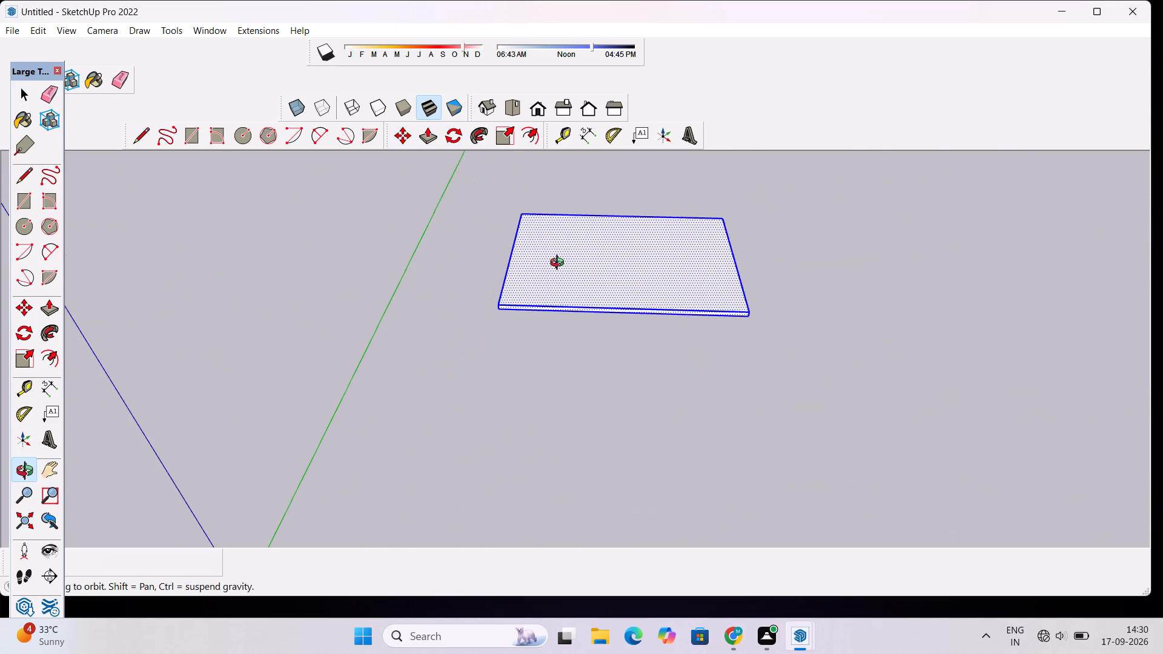
pyautogui.keyDown('shift'); pyautogui.moveTo(585, 246); pyautogui.dragTo(612, 368); pyautogui.keyUp('shift')
pyautogui.scroll(-5, 611, 348)
pyautogui.moveTo(634, 340); pyautogui.dragTo(631, 404)
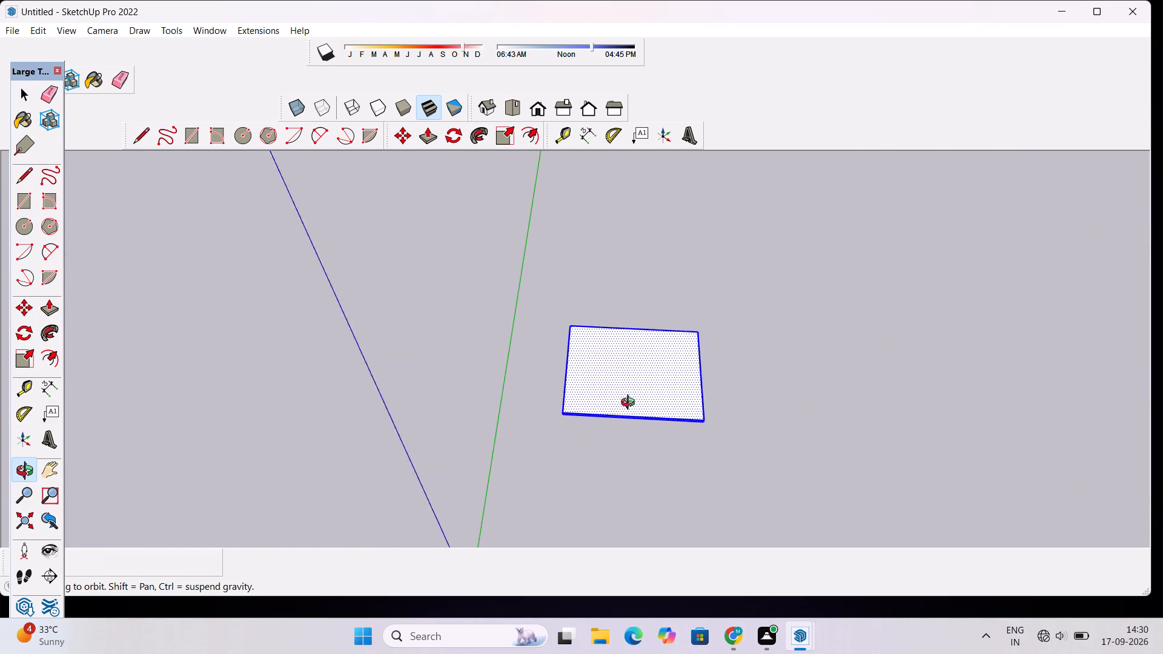
pyautogui.moveTo(631, 404); pyautogui.dragTo(627, 439)
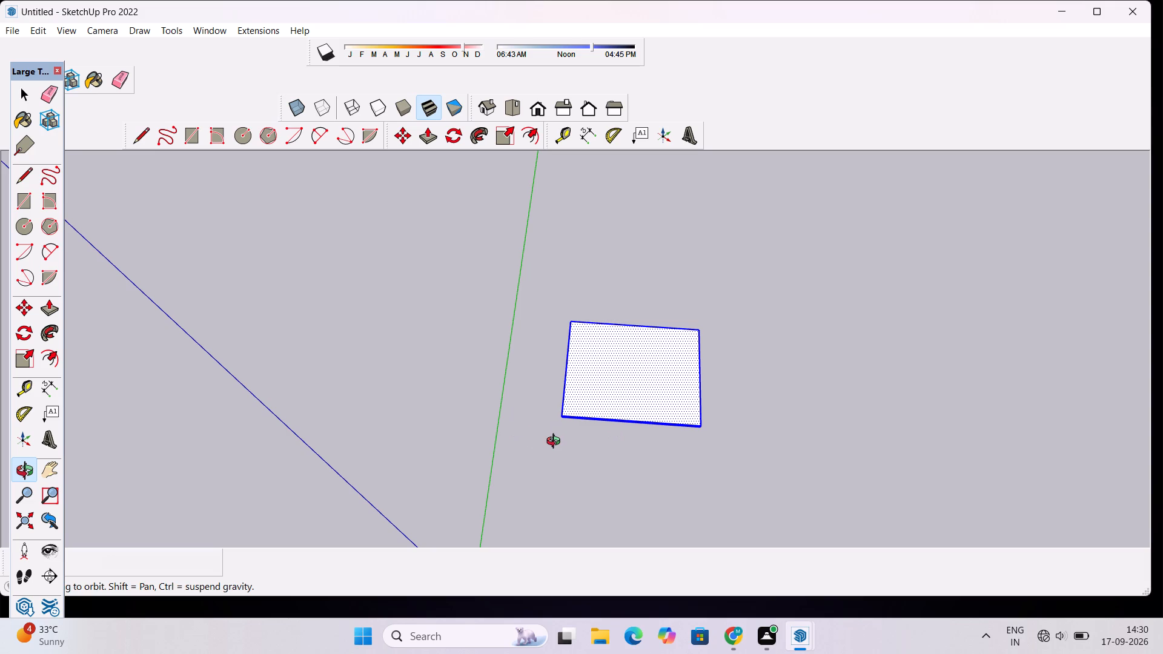
pyautogui.scroll(-2, 534, 408)
pyautogui.scroll(4, 649, 441)
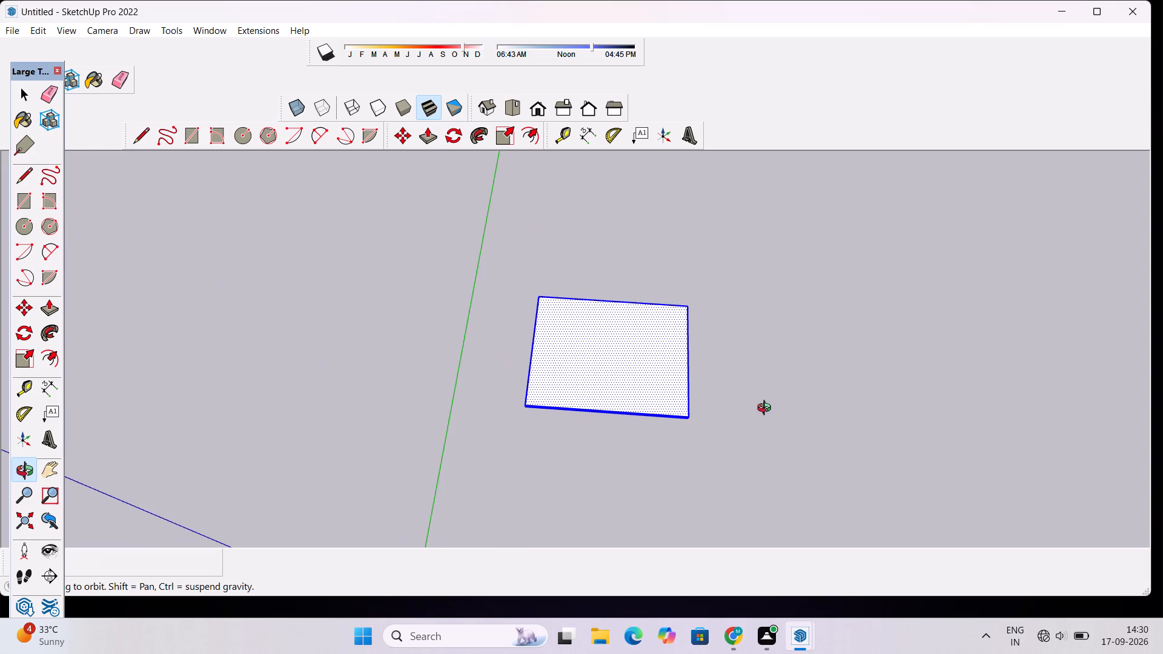
pyautogui.moveTo(769, 409); pyautogui.dragTo(743, 327)
pyautogui.moveTo(428, 528); pyautogui.dragTo(558, 421)
pyautogui.moveTo(711, 376); pyautogui.dragTo(691, 388)
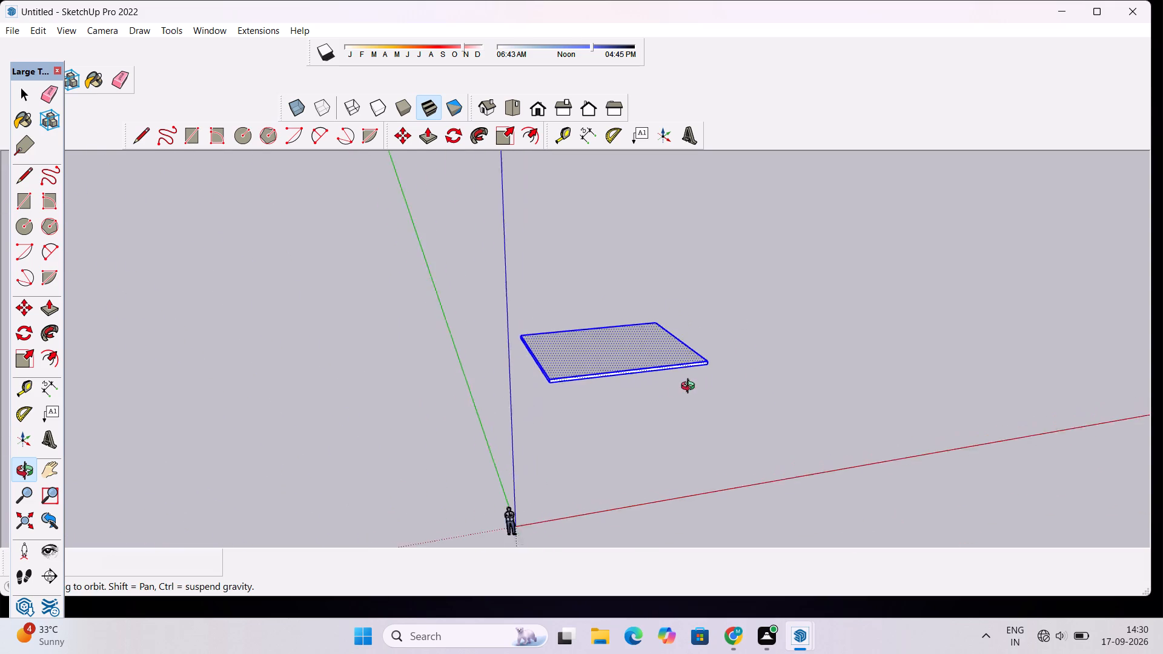
pyautogui.moveTo(691, 388); pyautogui.dragTo(606, 409)
pyautogui.scroll(-2, 602, 412)
pyautogui.keyDown('shift'); pyautogui.moveTo(657, 366); pyautogui.dragTo(542, 397); pyautogui.keyUp('shift')
pyautogui.scroll(-2, 542, 397)
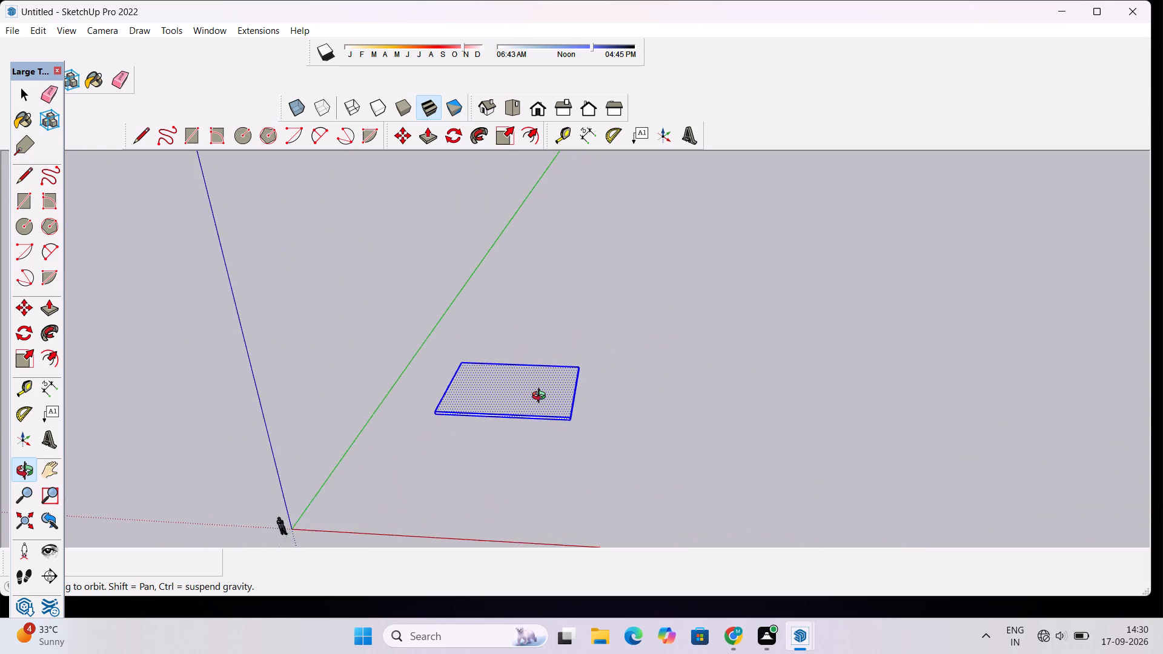
pyautogui.scroll(-2, 542, 397)
pyautogui.scroll(11, 587, 403)
pyautogui.moveTo(662, 414); pyautogui.dragTo(462, 408)
pyautogui.scroll(5, 565, 366)
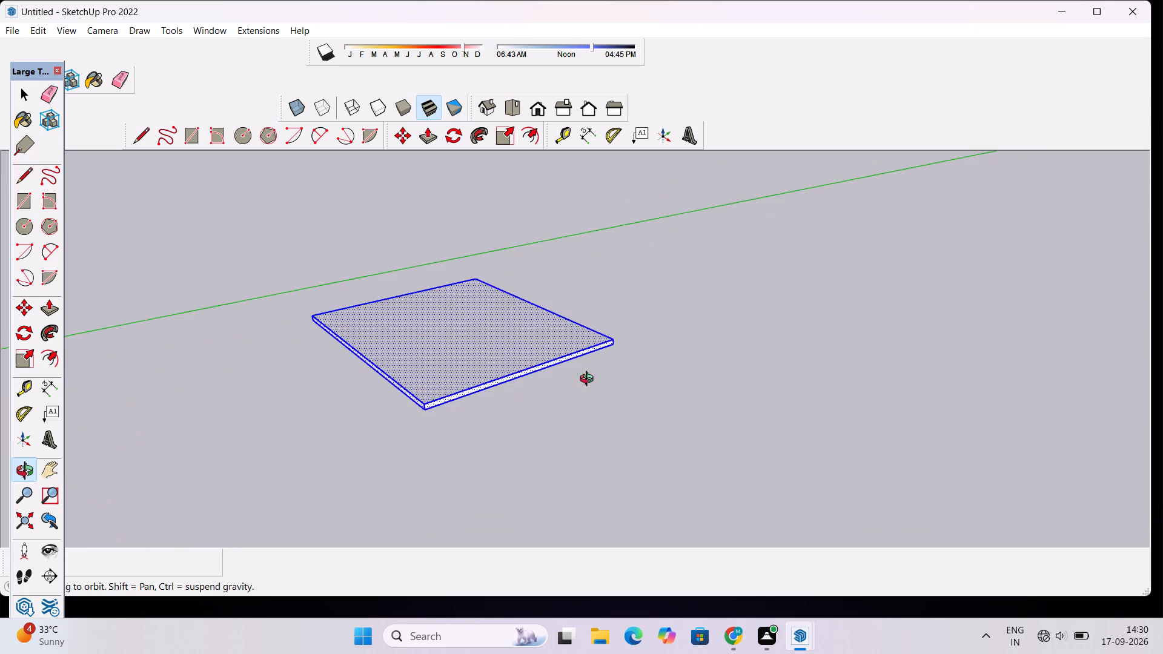
# Deselect the slab and push/pull its side face farthest from the green axis outward by 15'.
pyautogui.moveTo(642, 428); pyautogui.dragTo(528, 396)
pyautogui.moveTo(487, 330); pyautogui.dragTo(555, 390)
pyautogui.scroll(5, 555, 418)
pyautogui.moveTo(552, 452); pyautogui.dragTo(547, 452)
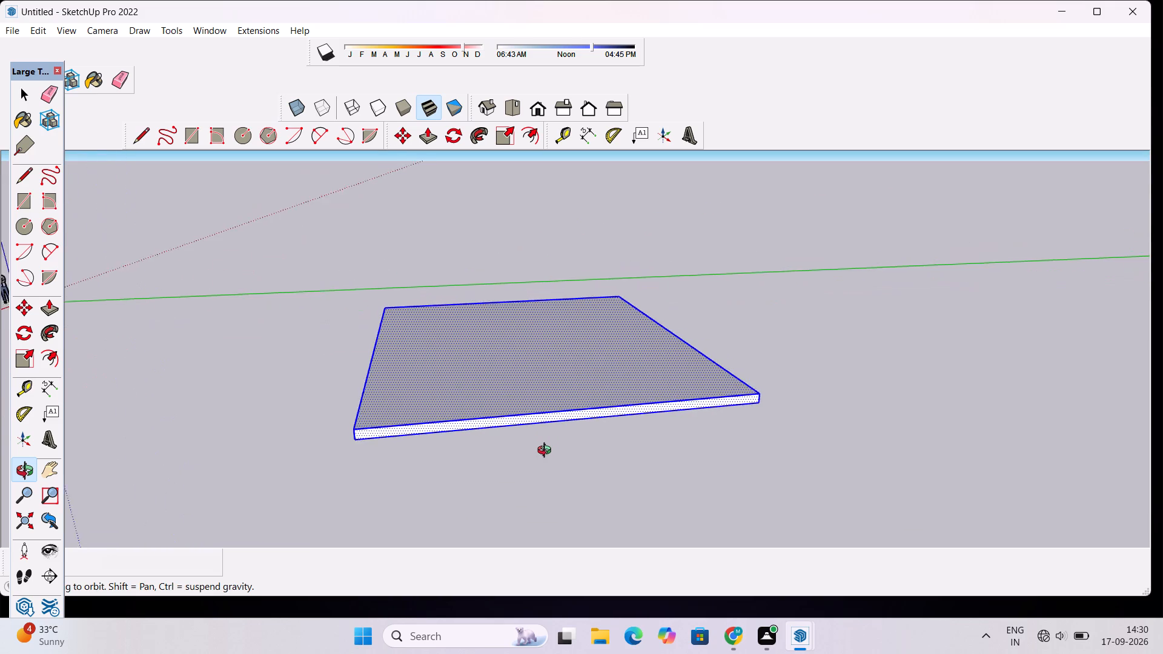
pyautogui.moveTo(547, 452); pyautogui.dragTo(525, 444)
pyautogui.scroll(1, 525, 443)
pyautogui.press('space')
pyautogui.click(732, 456)
pyautogui.press('p')
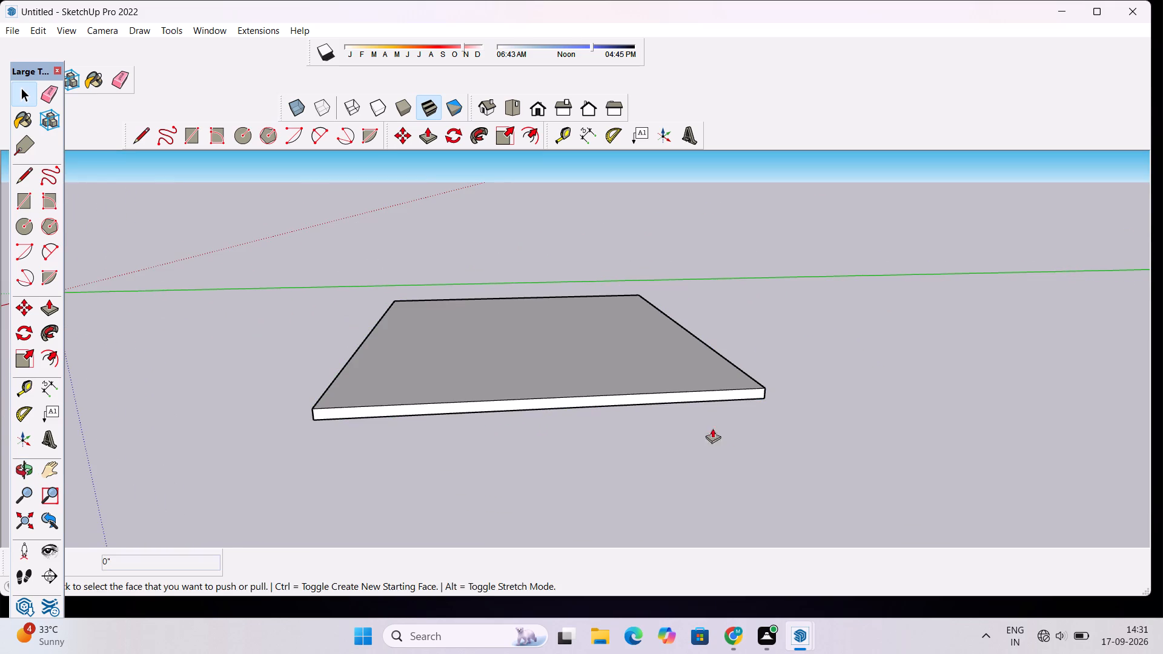
pyautogui.click(676, 397)
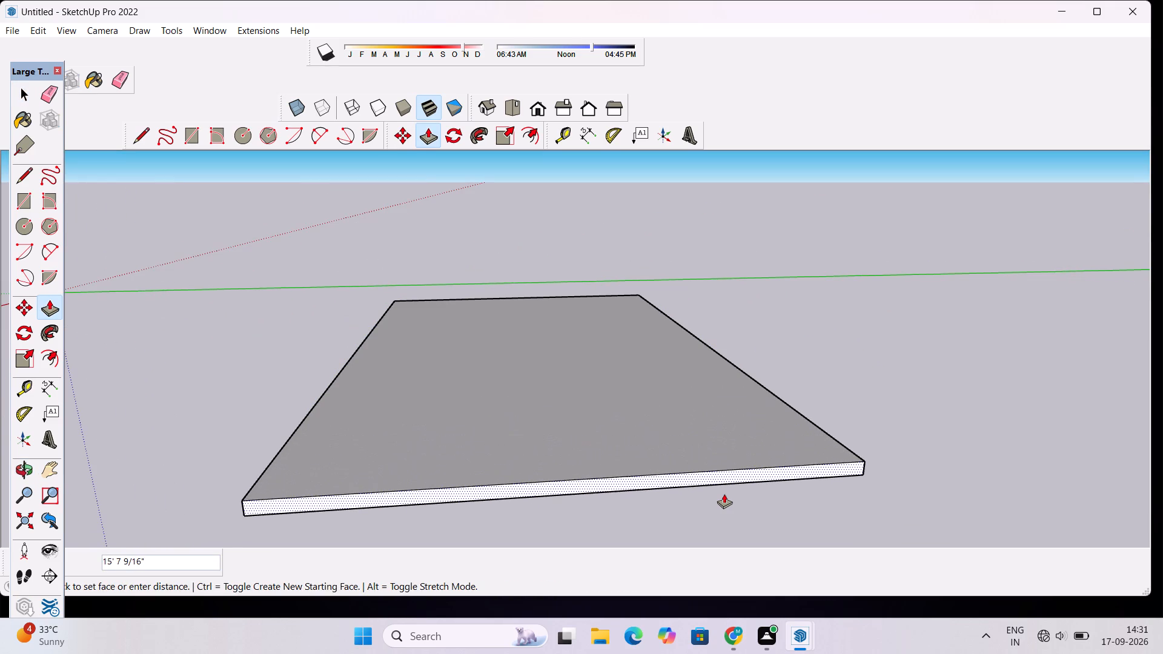
pyautogui.write("15'")
pyautogui.press('Return')
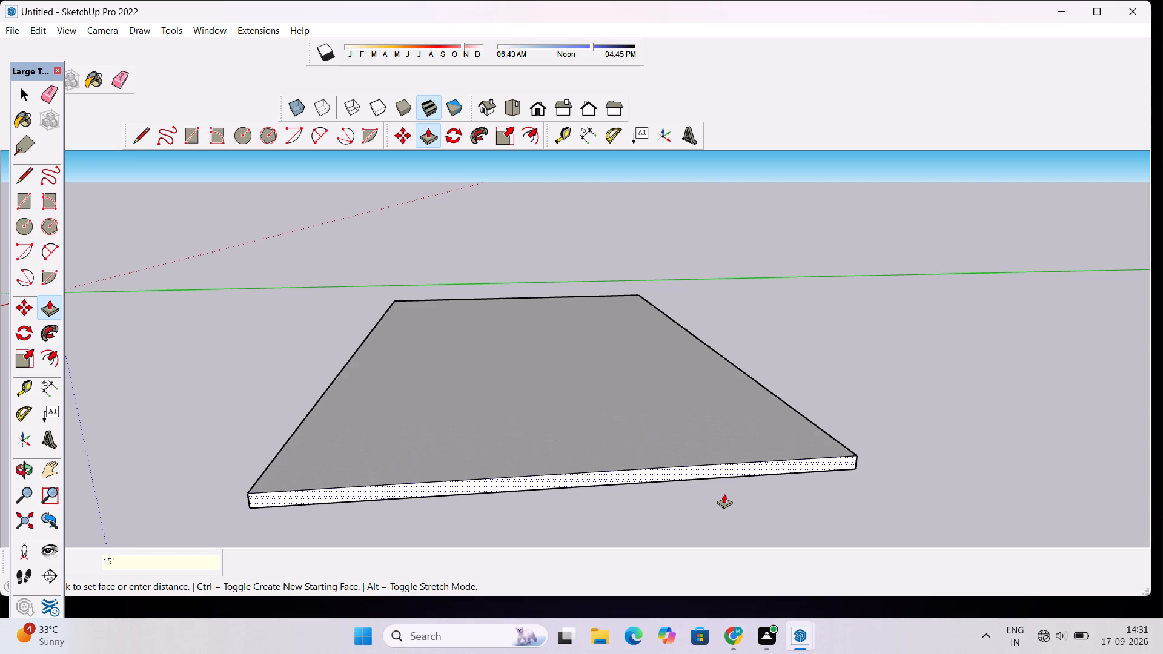
# Examine the extended slab's proportions from above and from its front and sides.
pyautogui.press('o')
pyautogui.scroll(-4, 590, 441)
pyautogui.moveTo(509, 453); pyautogui.dragTo(728, 466)
pyautogui.scroll(-11, 735, 458)
pyautogui.moveTo(674, 462); pyautogui.dragTo(780, 630)
pyautogui.scroll(10, 606, 421)
pyautogui.moveTo(610, 462); pyautogui.dragTo(649, 358)
pyautogui.scroll(-2, 649, 358)
pyautogui.keyDown('shift'); pyautogui.moveTo(655, 335); pyautogui.dragTo(556, 361); pyautogui.keyUp('shift')
pyautogui.scroll(-5, 556, 361)
pyautogui.moveTo(538, 401); pyautogui.dragTo(661, 436)
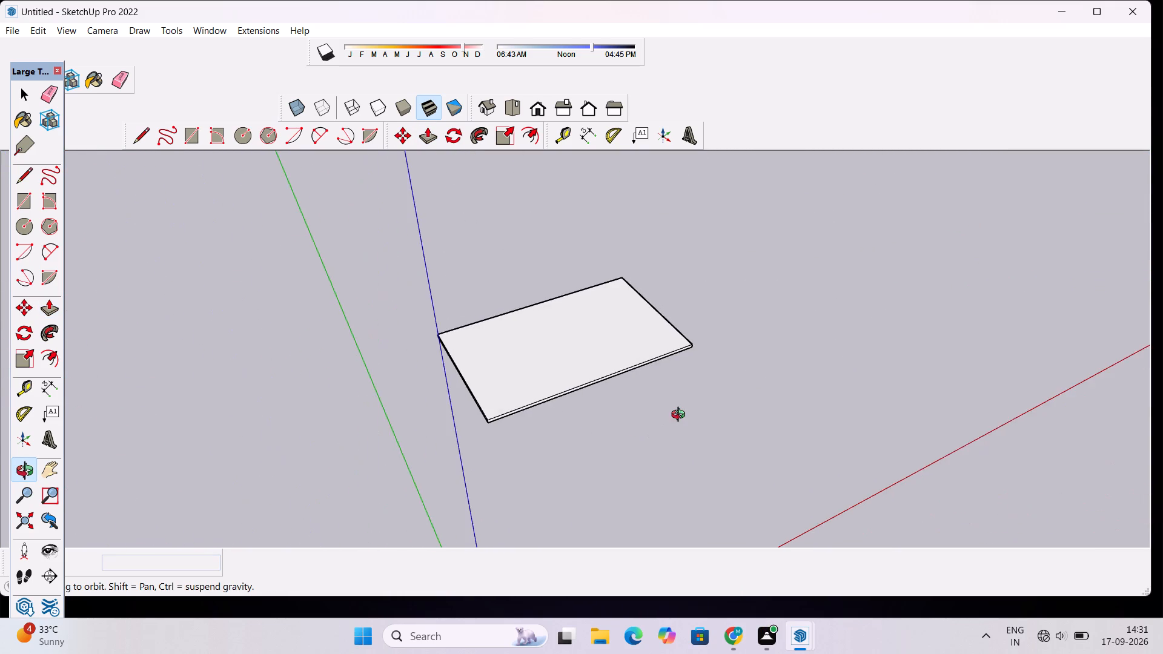
pyautogui.scroll(7, 674, 380)
pyautogui.moveTo(603, 376); pyautogui.dragTo(570, 339)
pyautogui.scroll(-4, 570, 339)
pyautogui.keyDown('shift'); pyautogui.moveTo(568, 340); pyautogui.dragTo(666, 403); pyautogui.keyUp('shift')
pyautogui.scroll(-5, 668, 405)
pyautogui.moveTo(712, 484); pyautogui.dragTo(625, 438)
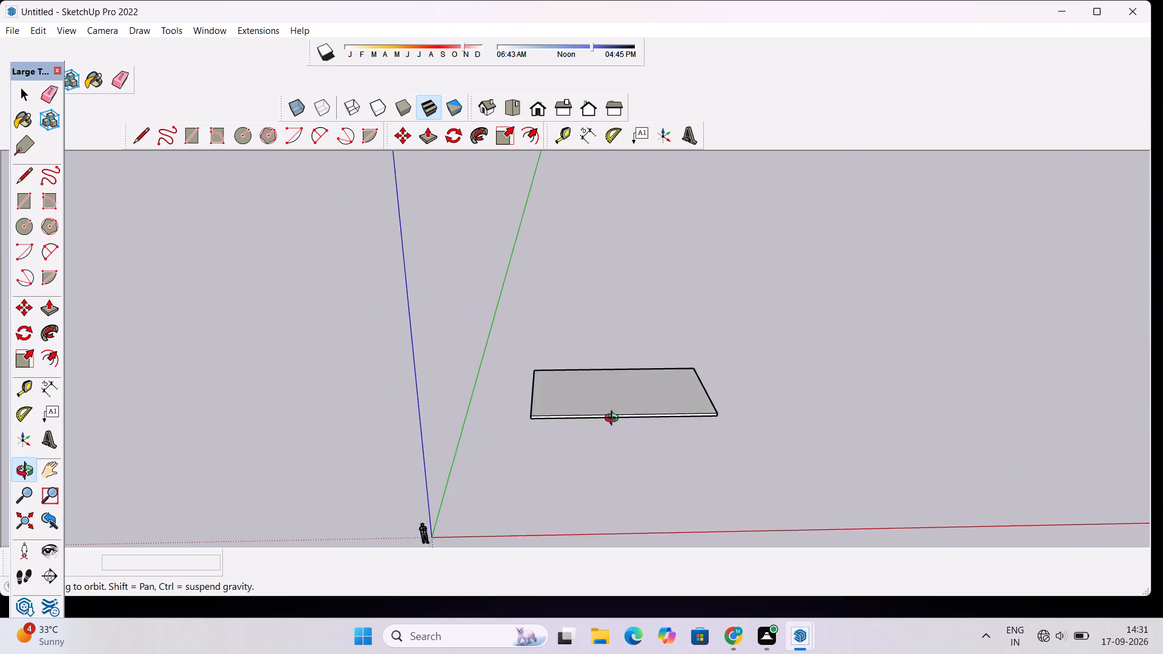
pyautogui.scroll(5, 614, 420)
pyautogui.scroll(-3, 618, 412)
pyautogui.moveTo(621, 409); pyautogui.dragTo(628, 469)
pyautogui.scroll(5, 632, 457)
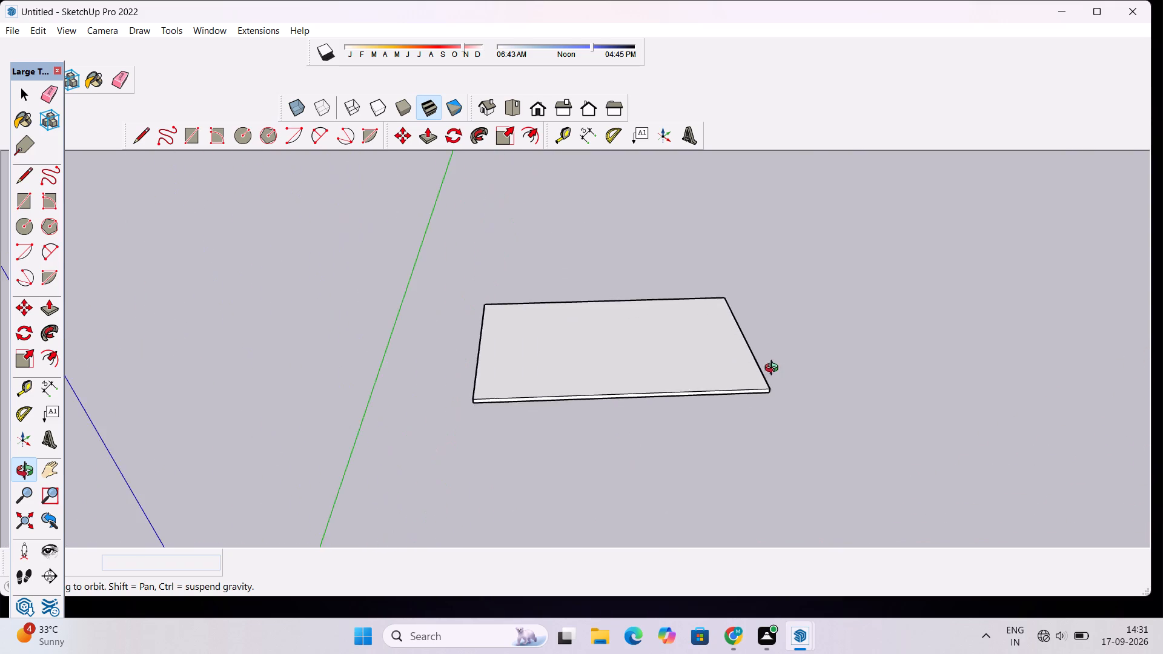
pyautogui.moveTo(773, 369); pyautogui.dragTo(548, 373)
pyautogui.scroll(-5, 548, 373)
pyautogui.moveTo(525, 432); pyautogui.dragTo(686, 317)
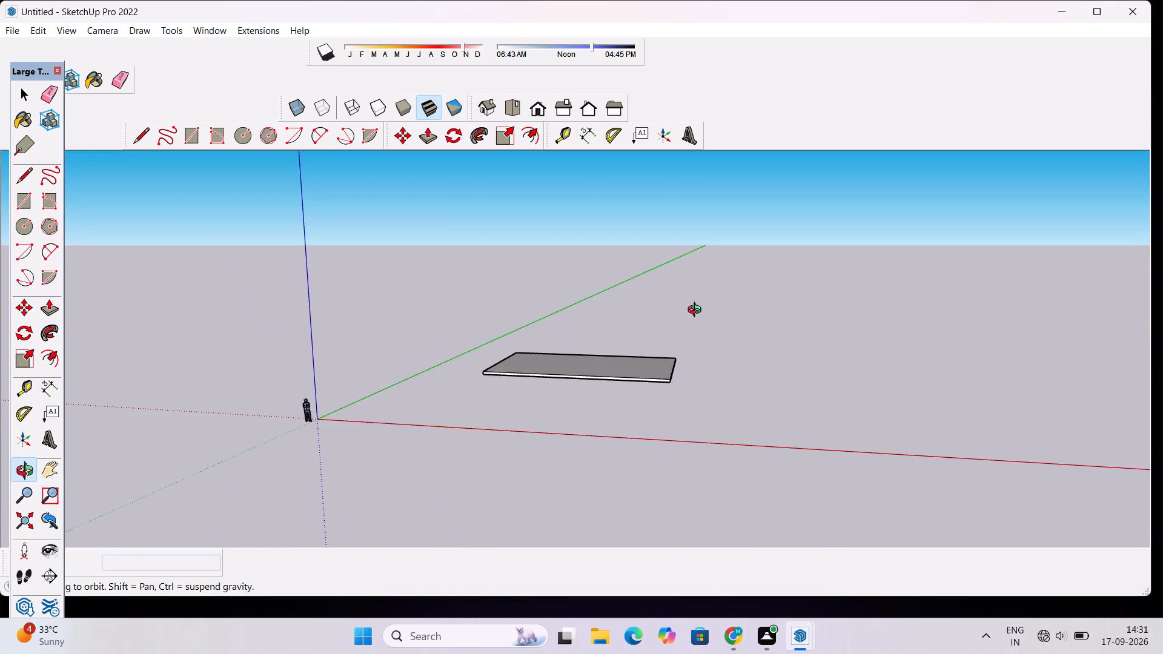
# Push/pull the slab's front side face, the one facing the red axis, outward by 16'.
pyautogui.scroll(9, 549, 380)
pyautogui.moveTo(545, 381); pyautogui.dragTo(600, 444)
pyautogui.scroll(3, 594, 437)
pyautogui.moveTo(594, 437); pyautogui.dragTo(617, 443)
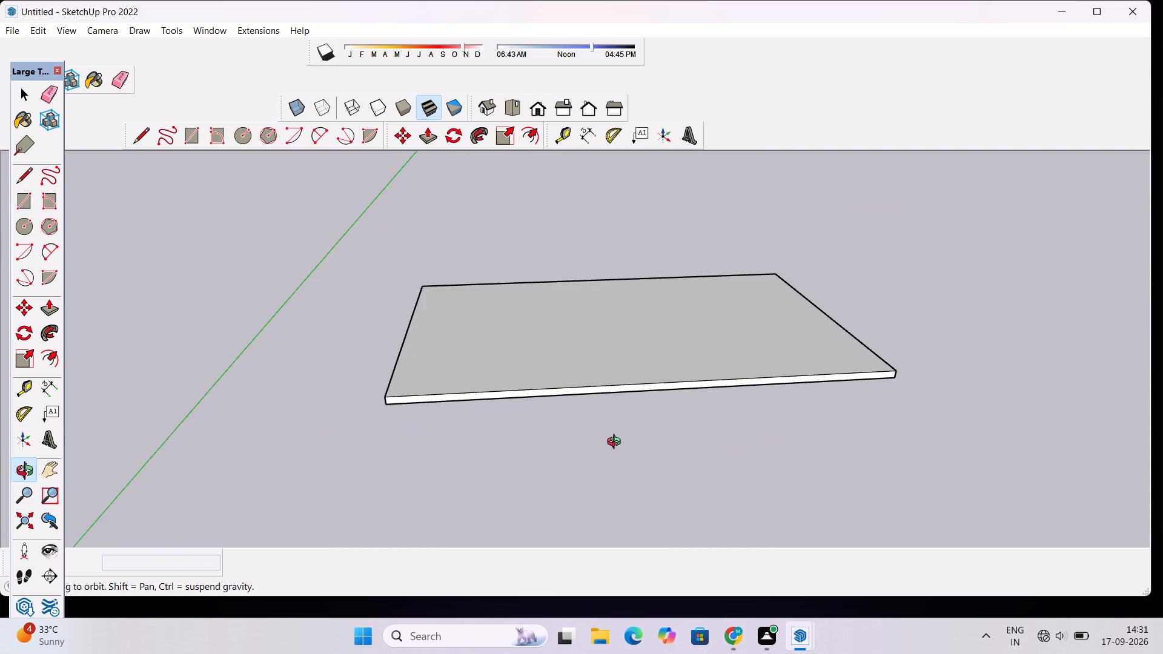
pyautogui.moveTo(617, 443); pyautogui.dragTo(659, 478)
pyautogui.press('p')
pyautogui.click(623, 403)
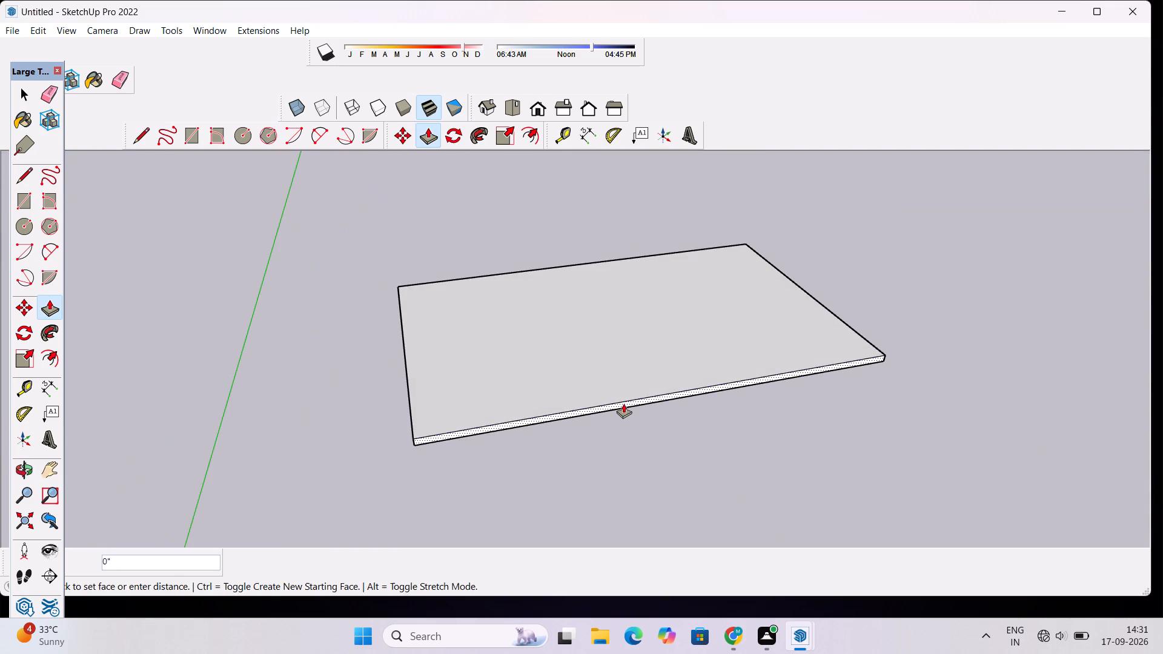
pyautogui.write("16'")
pyautogui.press('Return')
# Examine the enlarged slab from the front corners and from above, and clear the face selection.
pyautogui.scroll(-11, 585, 436)
pyautogui.press('o')
pyautogui.moveTo(730, 428); pyautogui.dragTo(624, 429)
pyautogui.scroll(-4, 623, 429)
pyautogui.keyDown('shift'); pyautogui.moveTo(664, 413); pyautogui.dragTo(534, 363); pyautogui.keyUp('shift')
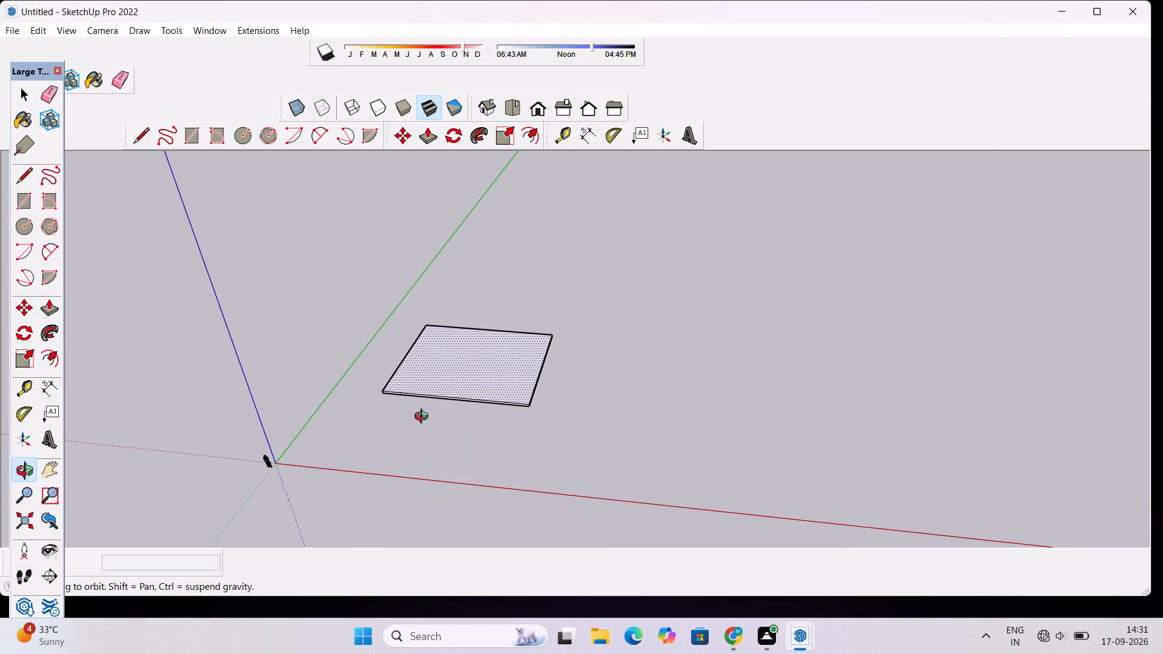
pyautogui.scroll(4, 424, 418)
pyautogui.scroll(-4, 418, 403)
pyautogui.keyDown('shift'); pyautogui.moveTo(397, 381); pyautogui.dragTo(437, 435); pyautogui.keyUp('shift')
pyautogui.scroll(-6, 440, 435)
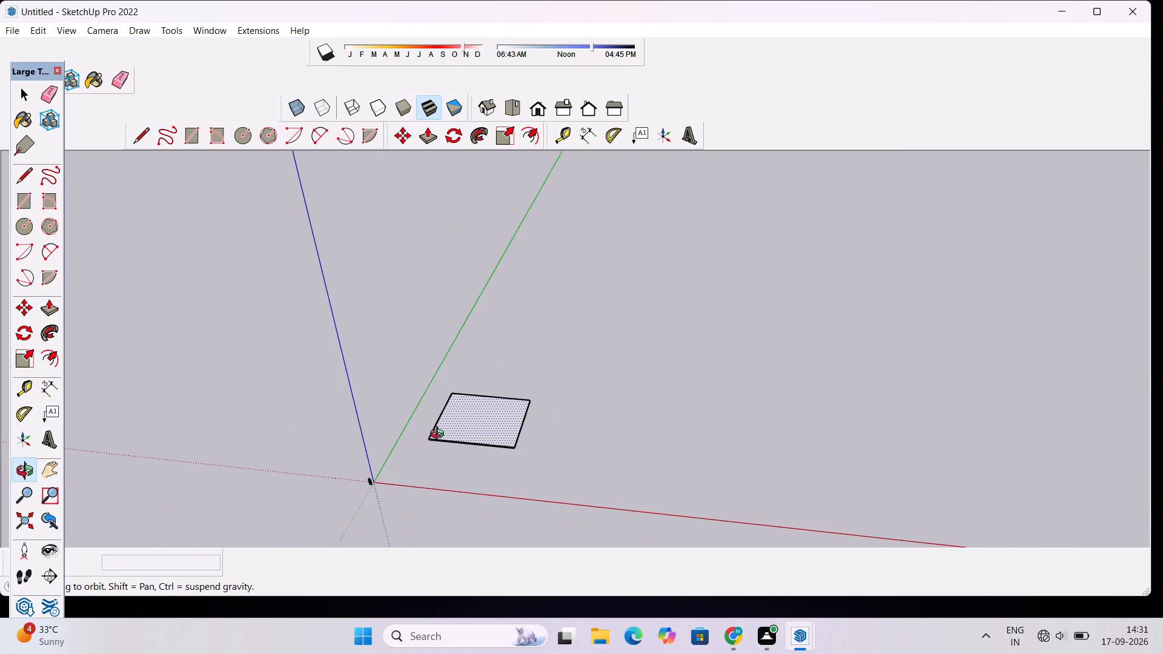
pyautogui.moveTo(379, 449); pyautogui.dragTo(749, 246)
pyautogui.moveTo(784, 307); pyautogui.dragTo(426, 484)
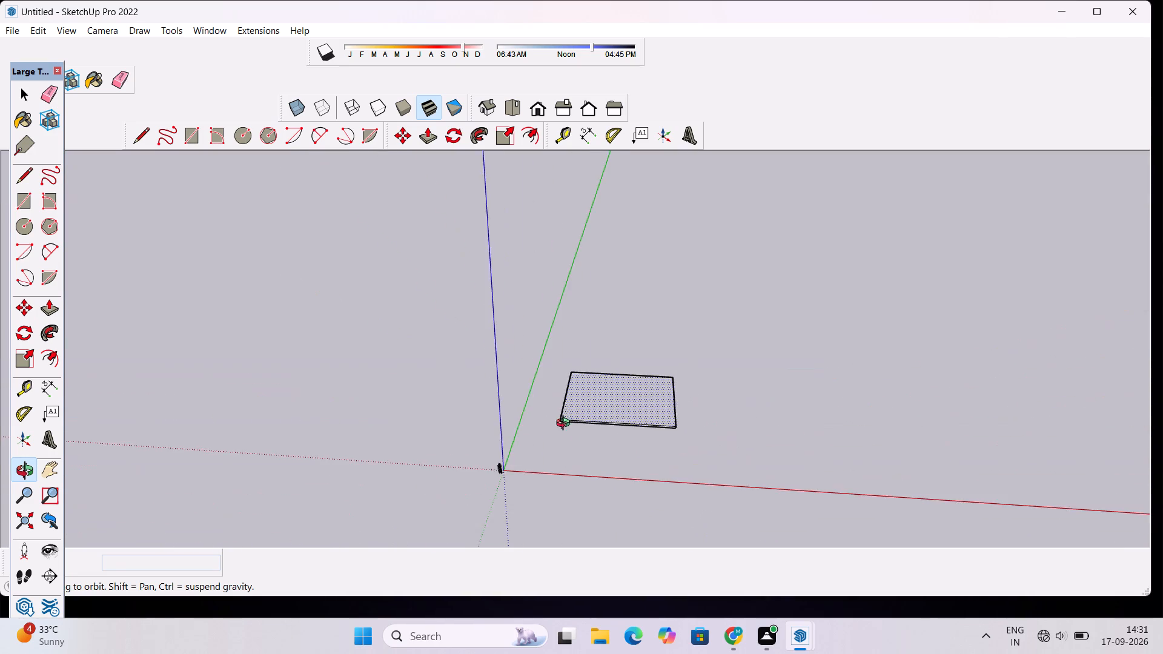
pyautogui.scroll(-5, 575, 410)
pyautogui.moveTo(617, 409); pyautogui.dragTo(616, 550)
pyautogui.scroll(11, 610, 409)
pyautogui.keyDown('shift'); pyautogui.moveTo(522, 381); pyautogui.dragTo(531, 430); pyautogui.keyUp('shift')
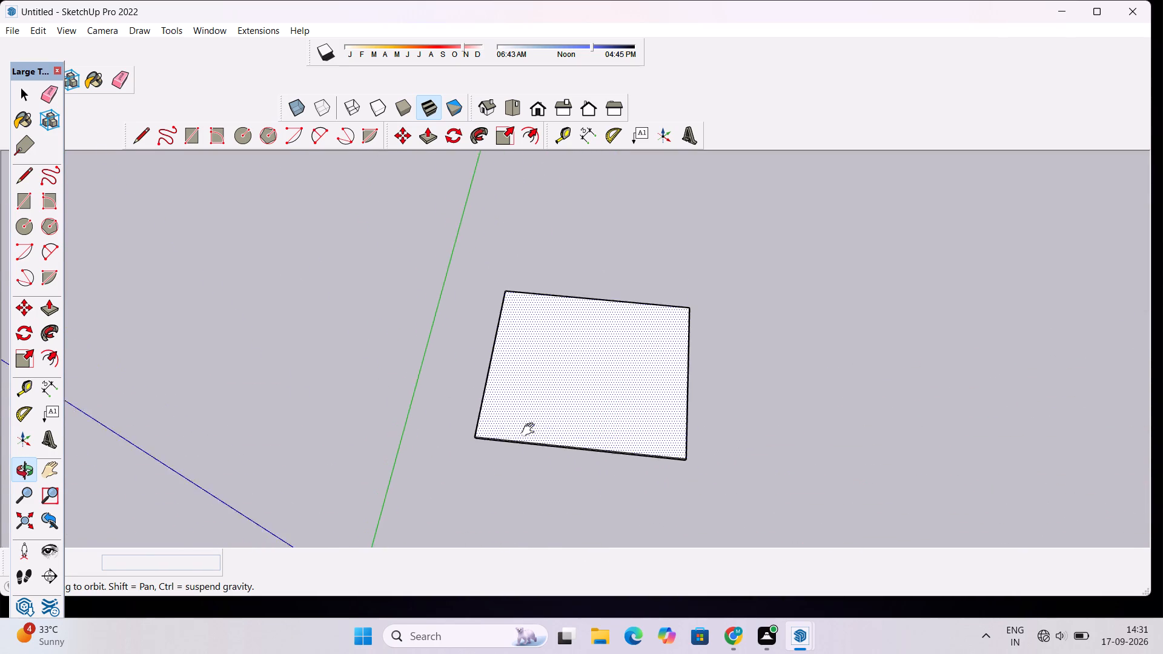
pyautogui.keyDown('shift'); pyautogui.moveTo(531, 430); pyautogui.dragTo(532, 434); pyautogui.keyUp('shift')
pyautogui.scroll(-4, 532, 422)
pyautogui.moveTo(473, 437); pyautogui.dragTo(628, 369)
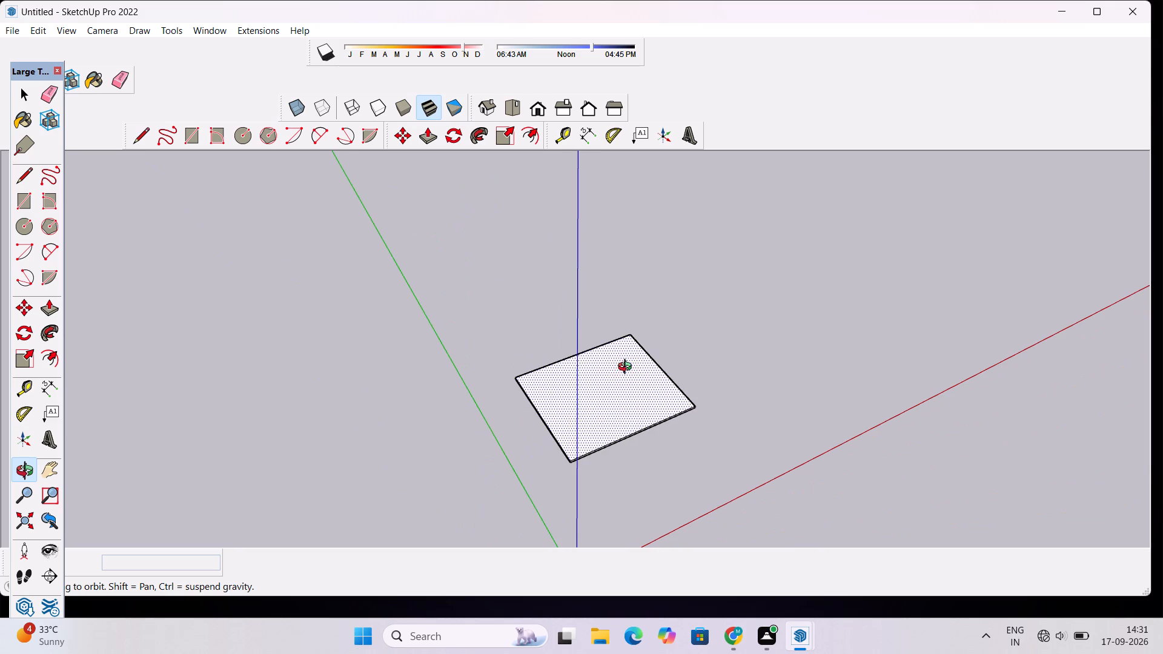
pyautogui.scroll(7, 655, 388)
pyautogui.moveTo(662, 487); pyautogui.dragTo(574, 382)
pyautogui.scroll(-4, 573, 374)
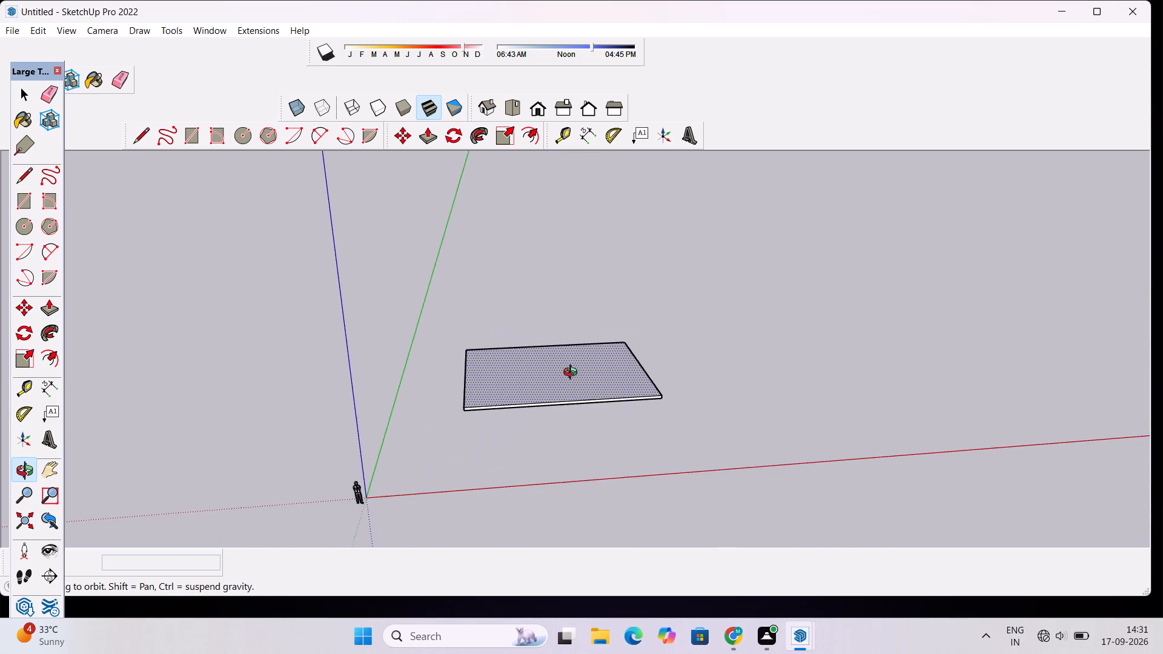
pyautogui.scroll(-1, 573, 374)
pyautogui.moveTo(585, 363); pyautogui.dragTo(563, 558)
pyautogui.scroll(5, 606, 283)
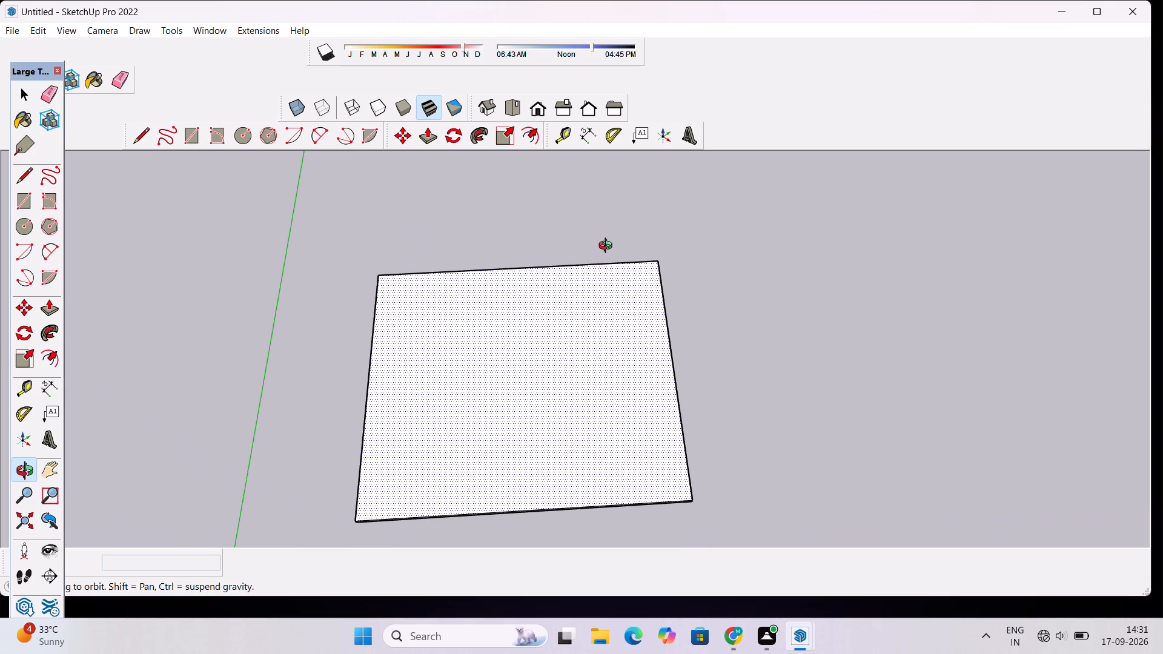
pyautogui.scroll(-4, 576, 254)
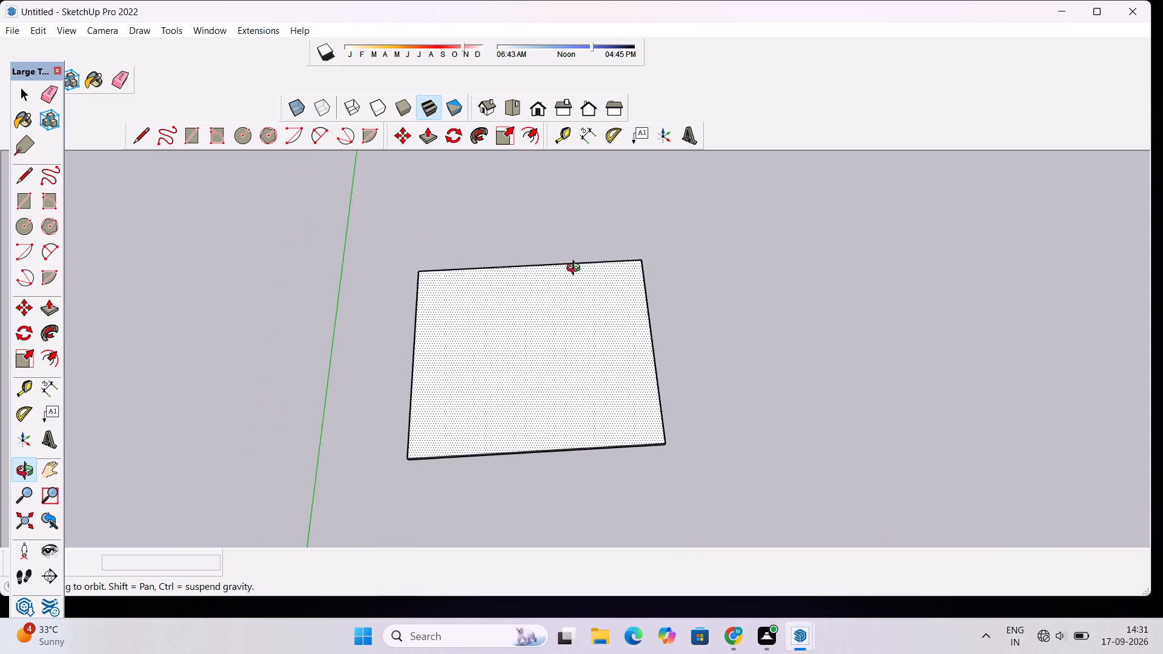
pyautogui.scroll(-1, 576, 269)
pyautogui.keyDown('shift'); pyautogui.moveTo(612, 312); pyautogui.dragTo(582, 338); pyautogui.keyUp('shift')
pyautogui.press('space')
pyautogui.click(735, 334)
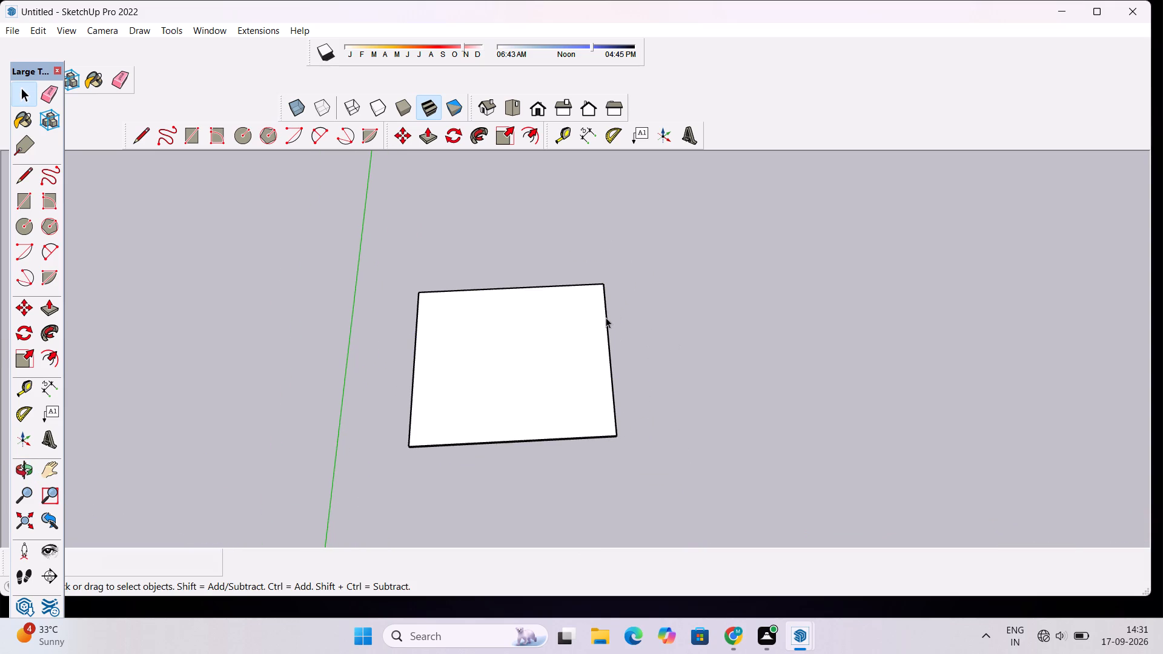
# Examine the slab from below, from its sides and from above against the axes and the scale figure.
pyautogui.press('o')
pyautogui.moveTo(558, 490); pyautogui.dragTo(563, 182)
pyautogui.scroll(3, 580, 325)
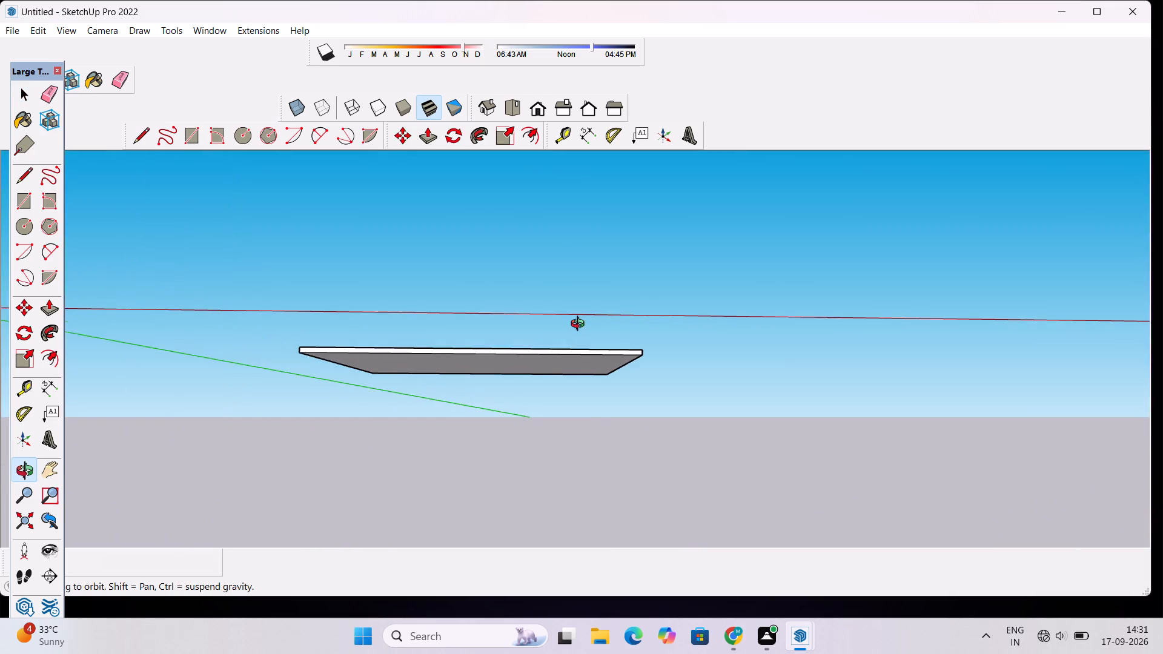
pyautogui.scroll(3, 580, 325)
pyautogui.scroll(-7, 570, 299)
pyautogui.moveTo(569, 299); pyautogui.dragTo(164, 355)
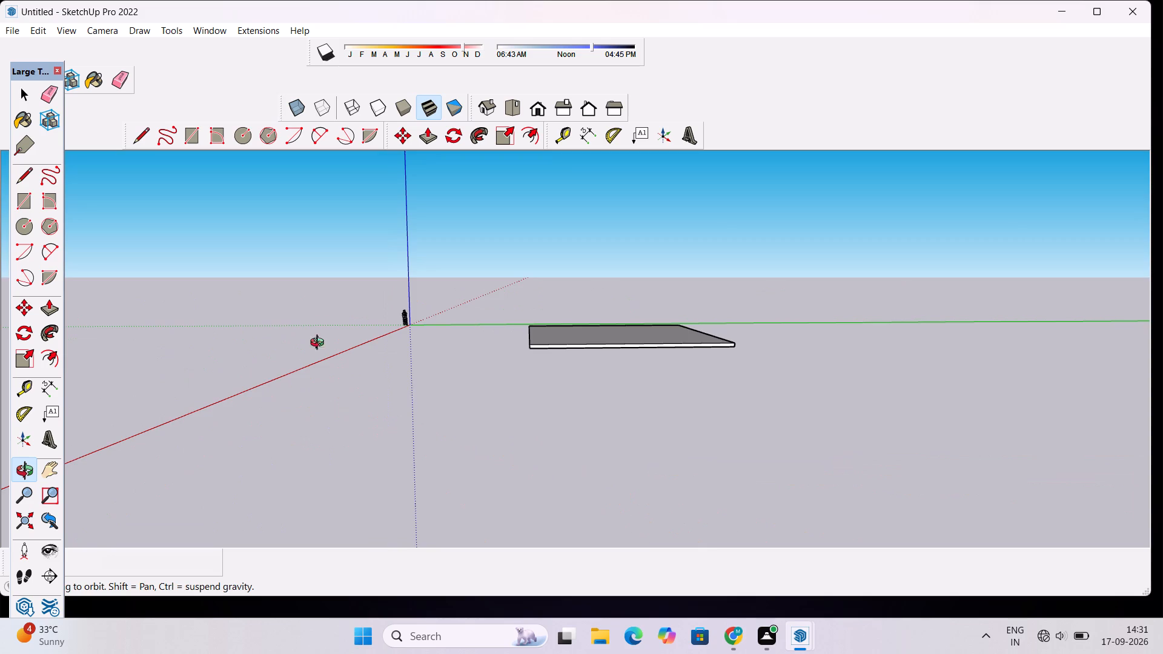
pyautogui.moveTo(672, 309); pyautogui.dragTo(1162, 368)
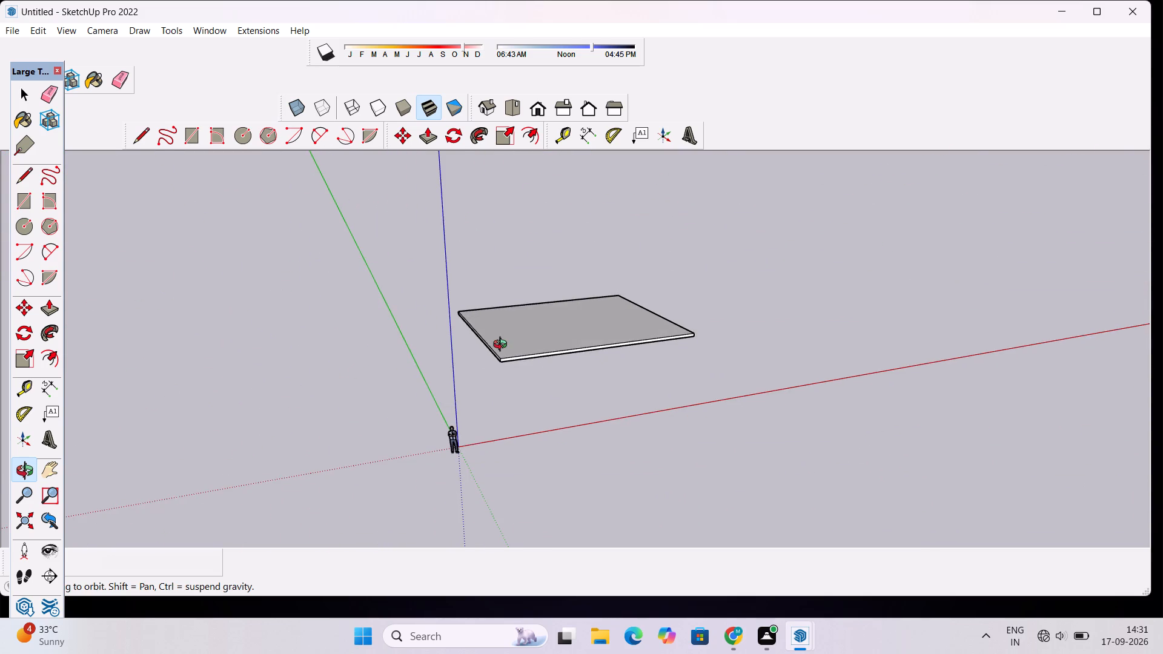
pyautogui.moveTo(503, 346); pyautogui.dragTo(884, 354)
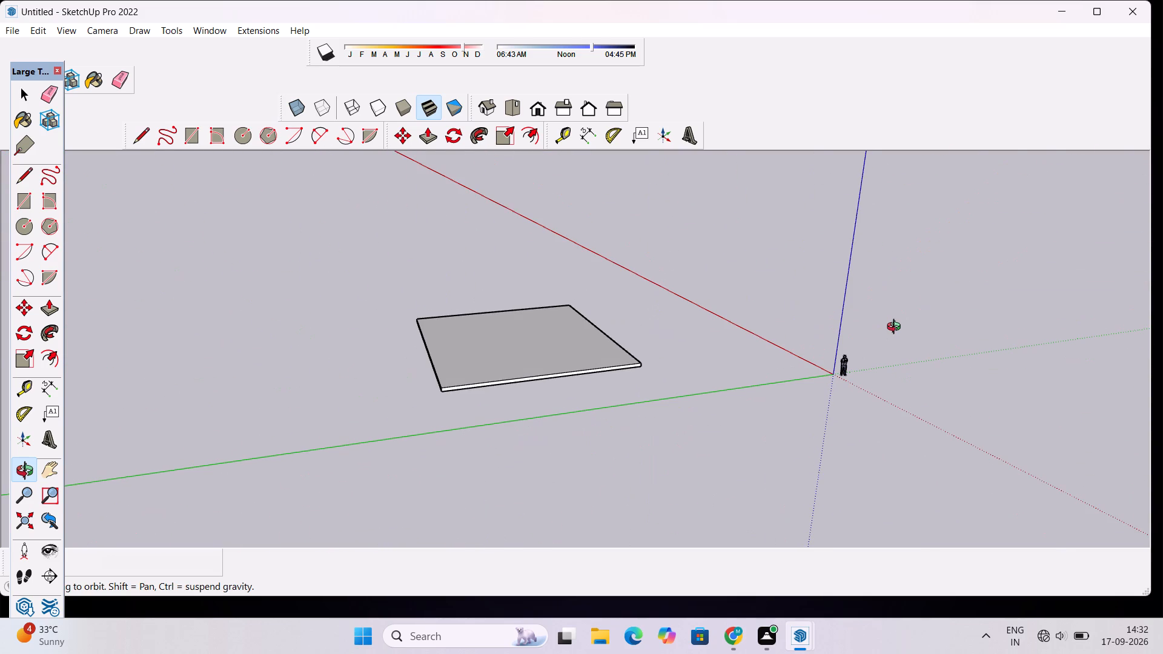
pyautogui.scroll(-3, 804, 337)
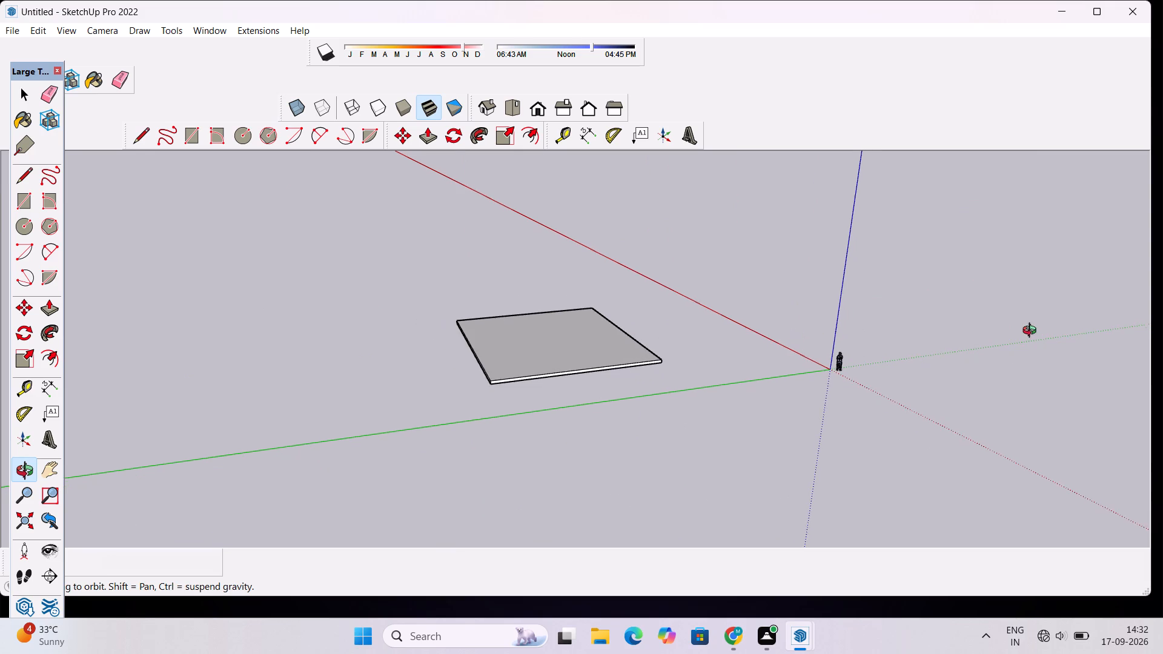
pyautogui.moveTo(1032, 332); pyautogui.dragTo(327, 346)
pyautogui.scroll(-4, 547, 378)
pyautogui.moveTo(494, 388); pyautogui.dragTo(665, 467)
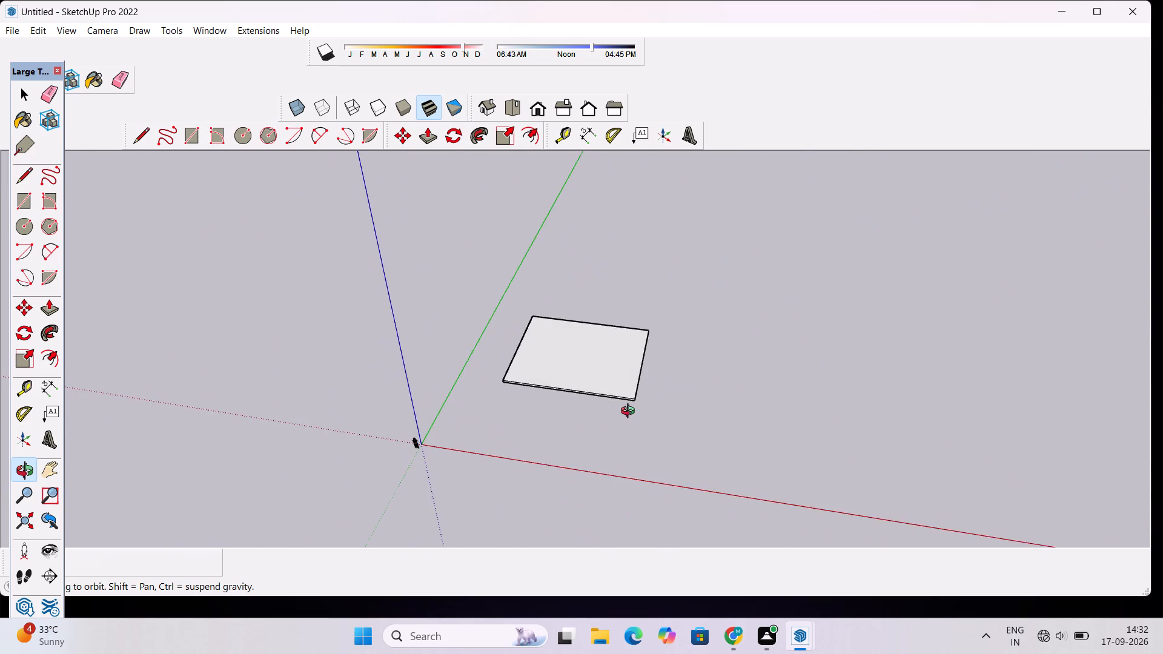
pyautogui.scroll(-4, 631, 412)
pyautogui.moveTo(568, 404); pyautogui.dragTo(641, 497)
pyautogui.scroll(8, 563, 398)
pyautogui.moveTo(658, 349); pyautogui.dragTo(637, 384)
pyautogui.scroll(-2, 637, 384)
pyautogui.moveTo(632, 495); pyautogui.dragTo(620, 335)
pyautogui.scroll(3, 617, 383)
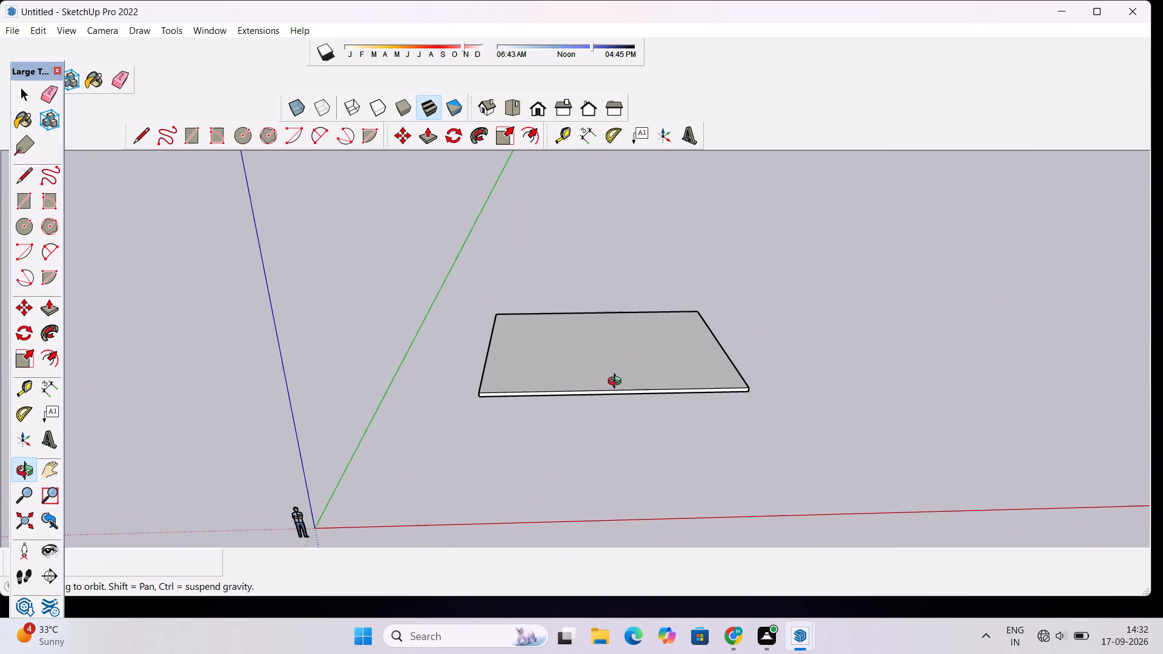
pyautogui.scroll(5, 643, 393)
pyautogui.scroll(-6, 626, 347)
pyautogui.moveTo(626, 347); pyautogui.dragTo(622, 418)
pyautogui.moveTo(572, 283); pyautogui.dragTo(568, 450)
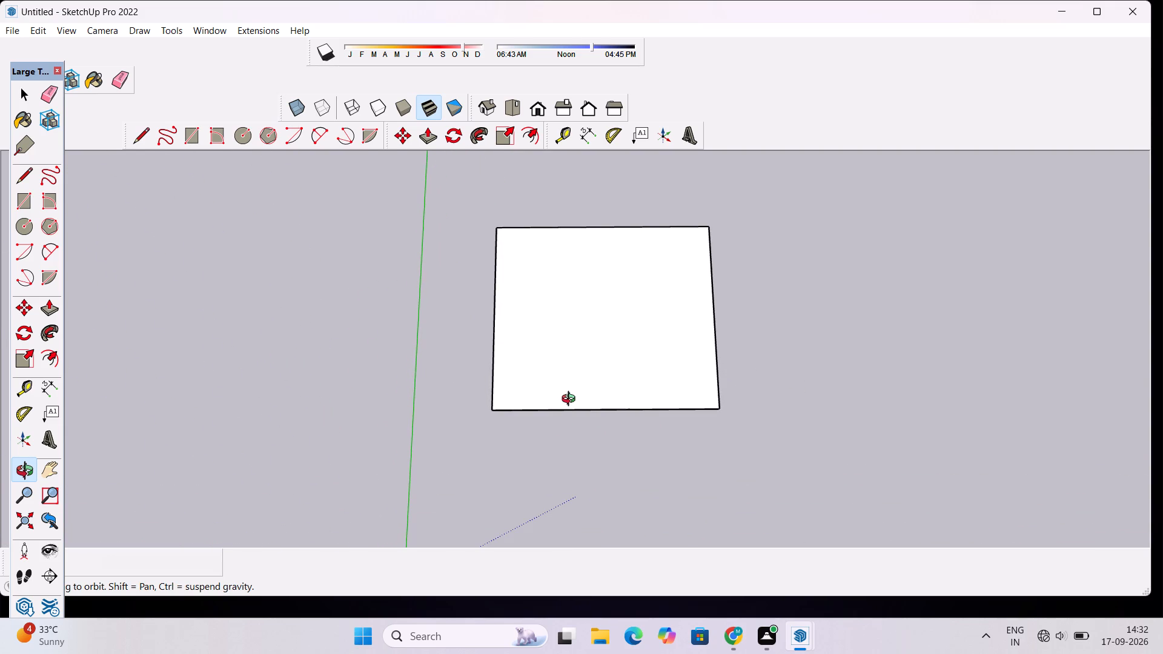
# Examine the enlarged slab's proportions from above and from a low front angle beside the scale figure.
pyautogui.scroll(-6, 571, 393)
pyautogui.moveTo(491, 446); pyautogui.dragTo(523, 413)
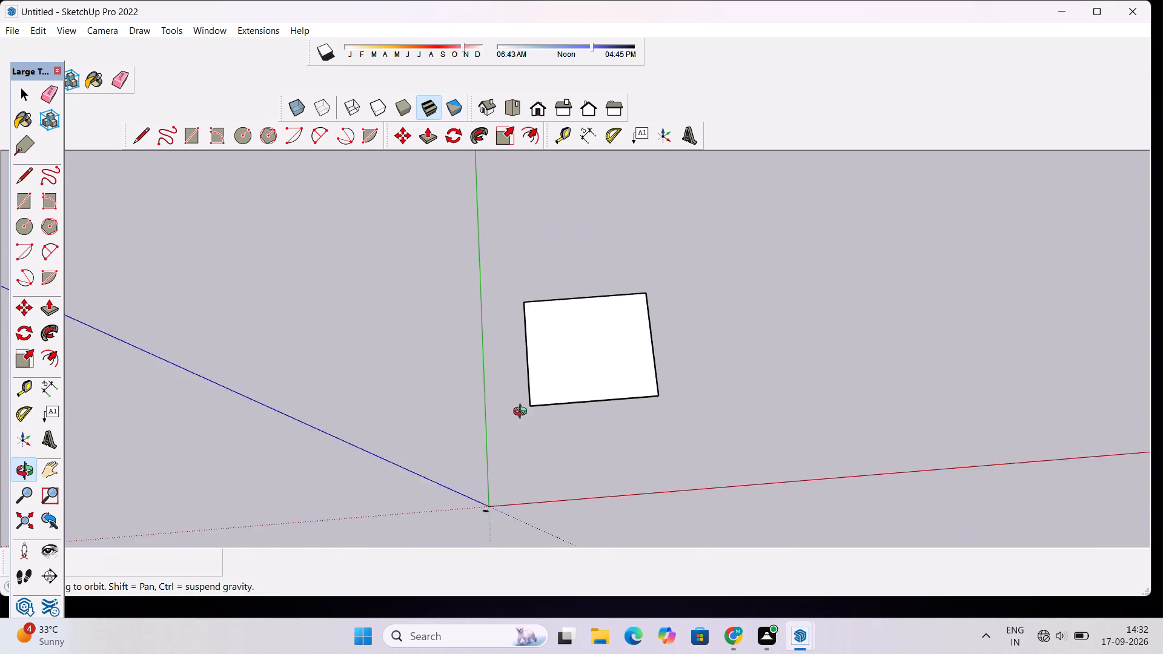
pyautogui.moveTo(523, 413); pyautogui.dragTo(593, 312)
pyautogui.scroll(14, 602, 386)
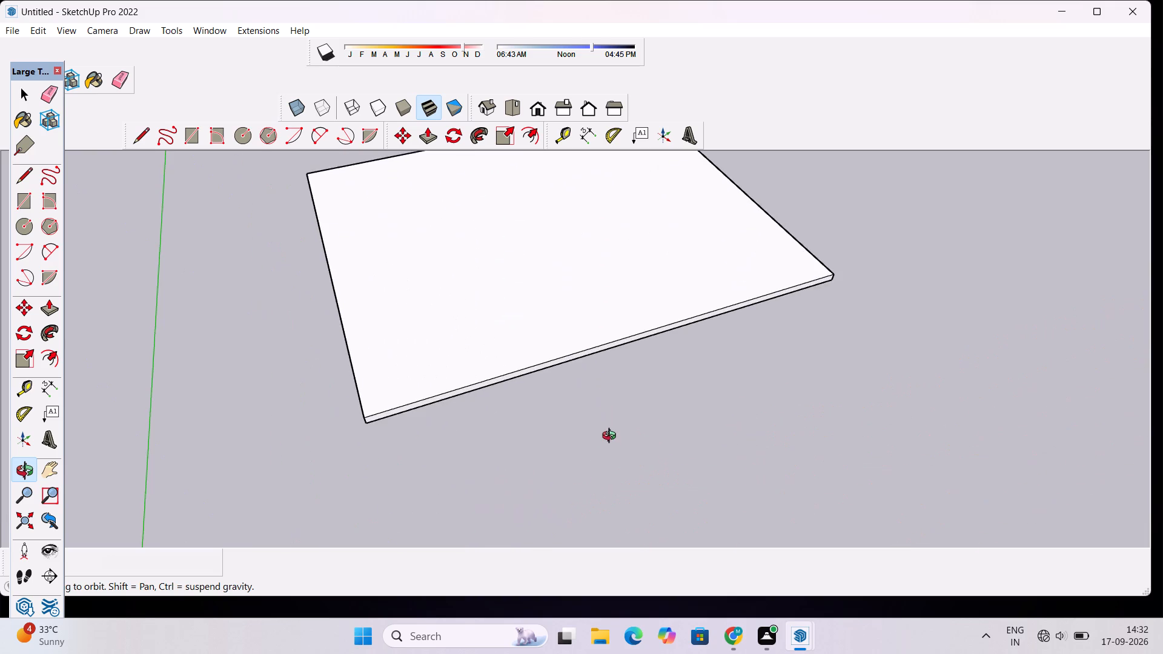
pyautogui.moveTo(612, 441); pyautogui.dragTo(578, 345)
pyautogui.scroll(-6, 575, 323)
pyautogui.moveTo(782, 354); pyautogui.dragTo(704, 535)
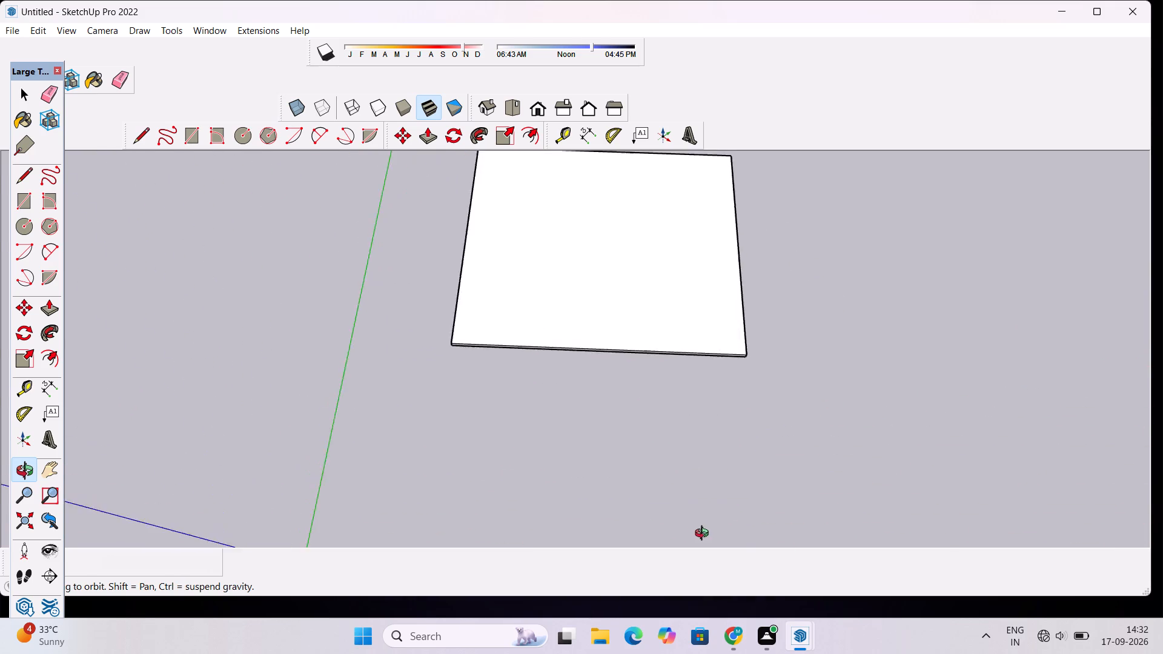
pyautogui.moveTo(704, 535); pyautogui.dragTo(692, 330)
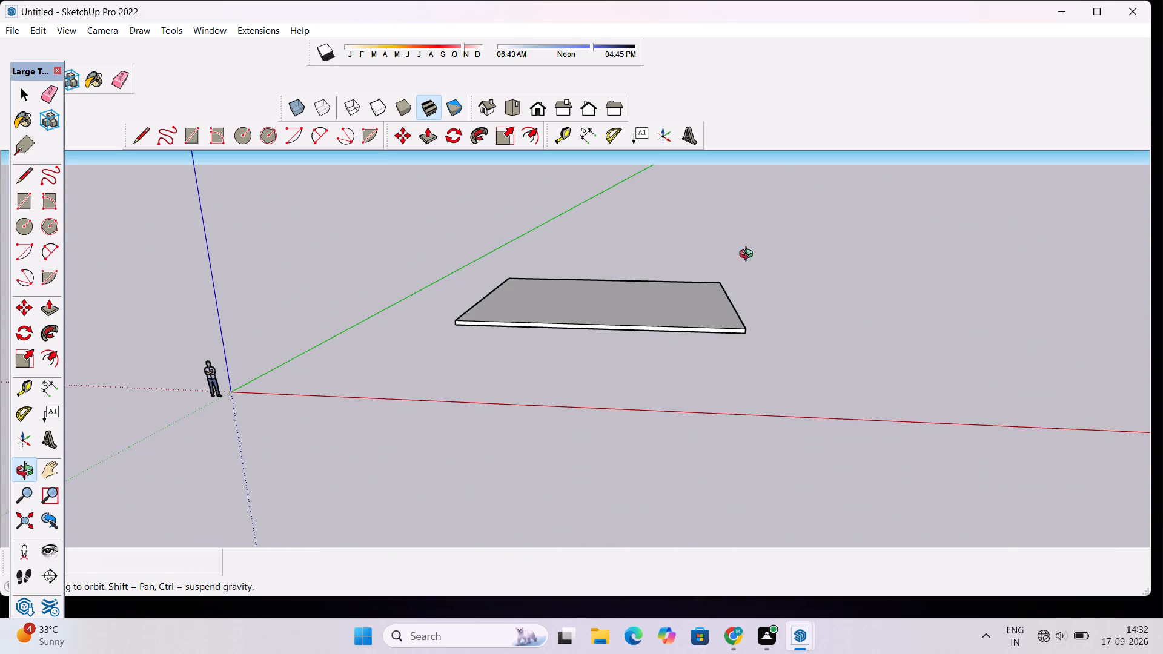
pyautogui.scroll(5, 457, 299)
pyautogui.scroll(6, 423, 347)
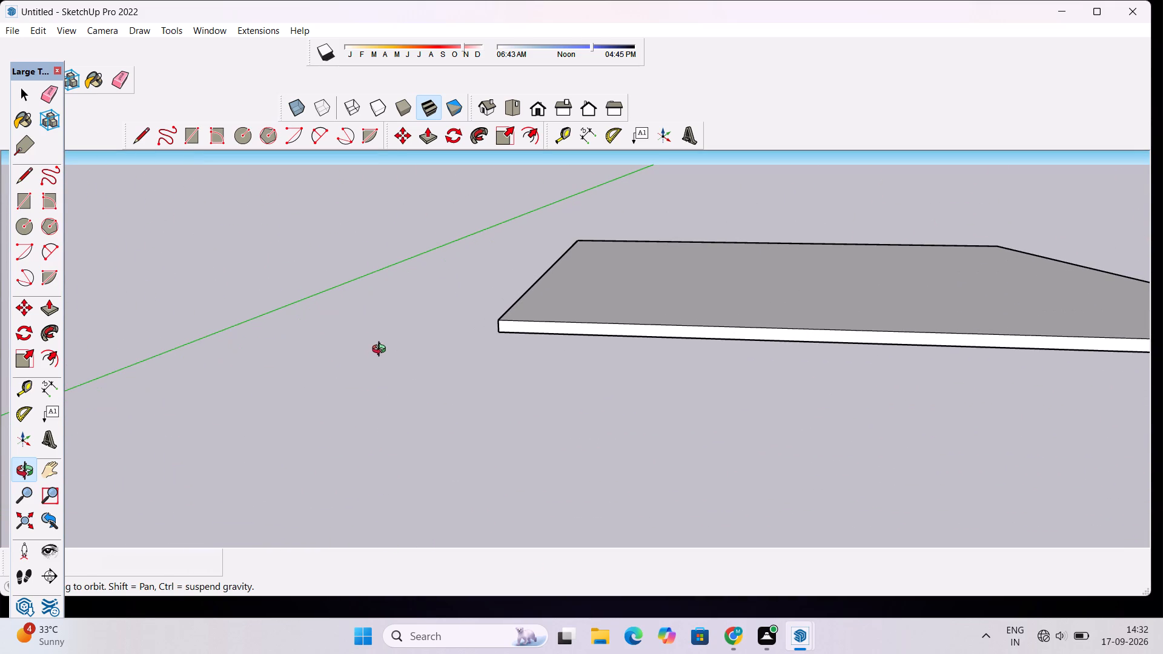
pyautogui.scroll(-5, 401, 309)
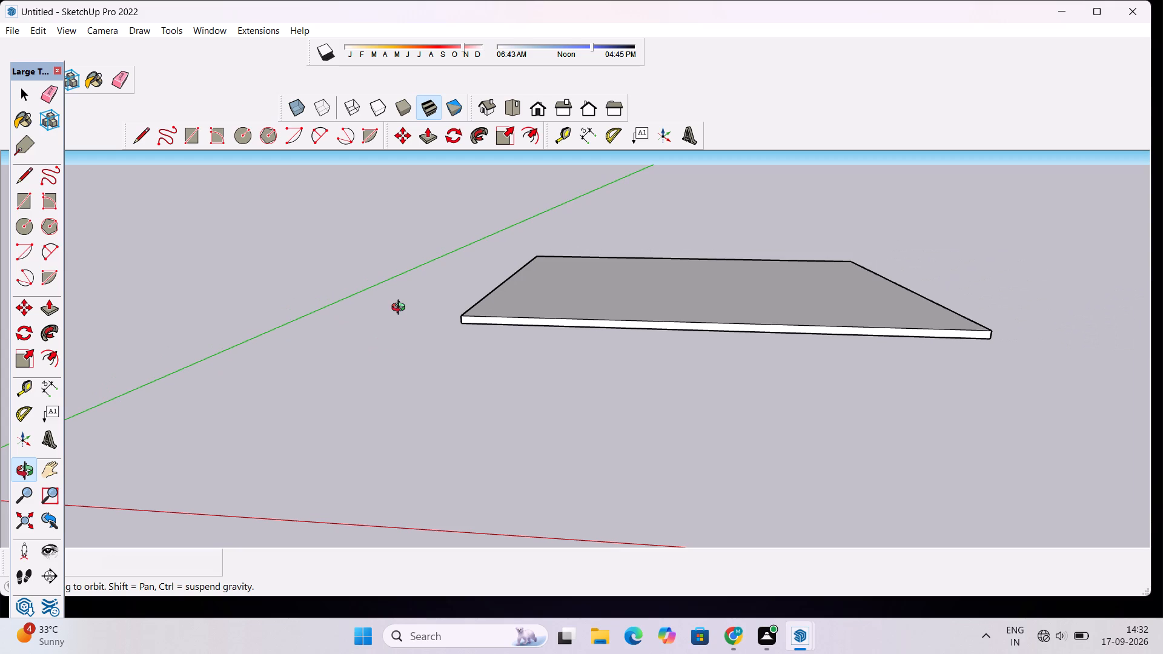
pyautogui.moveTo(608, 305); pyautogui.dragTo(599, 399)
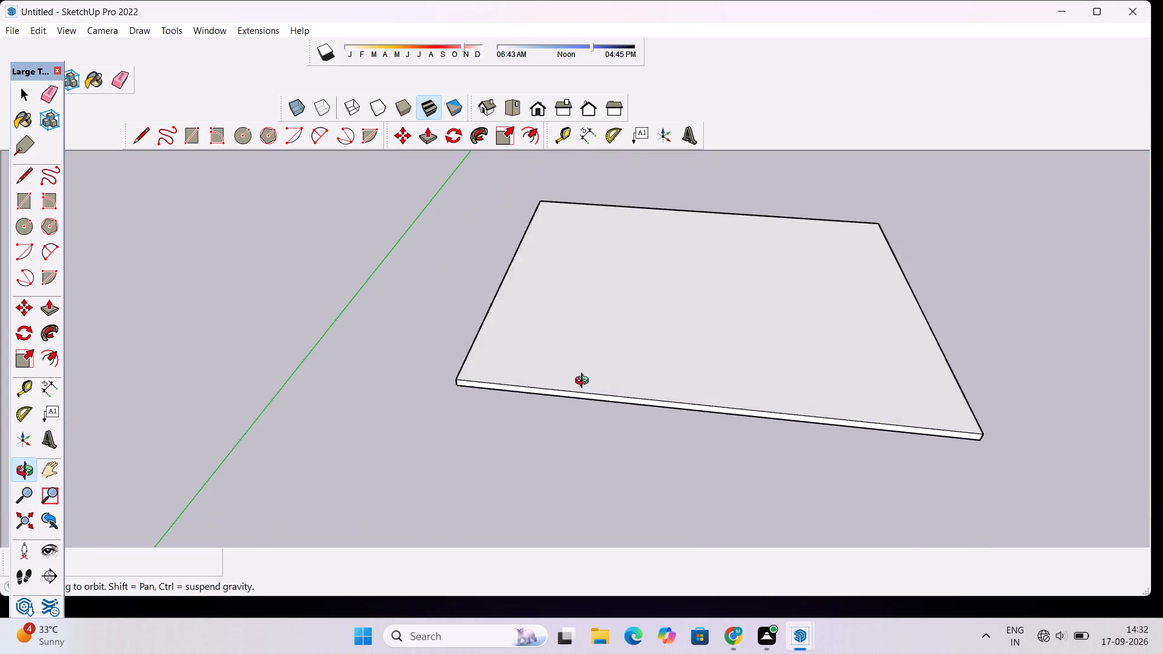
# Examine the slab at near eye level from the corner nearest the origin and from the raised front.
pyautogui.scroll(-9, 578, 372)
pyautogui.moveTo(413, 409); pyautogui.dragTo(723, 198)
pyautogui.scroll(4, 782, 279)
pyautogui.moveTo(908, 228); pyautogui.dragTo(790, 313)
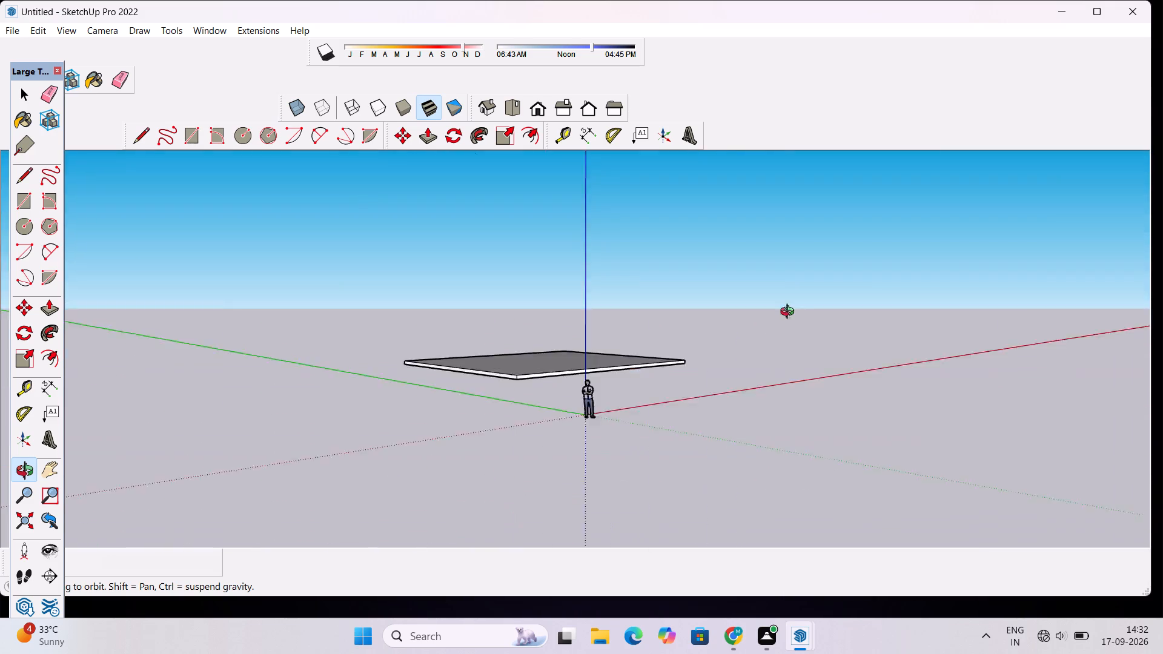
pyautogui.moveTo(790, 313); pyautogui.dragTo(658, 386)
pyautogui.scroll(-7, 658, 386)
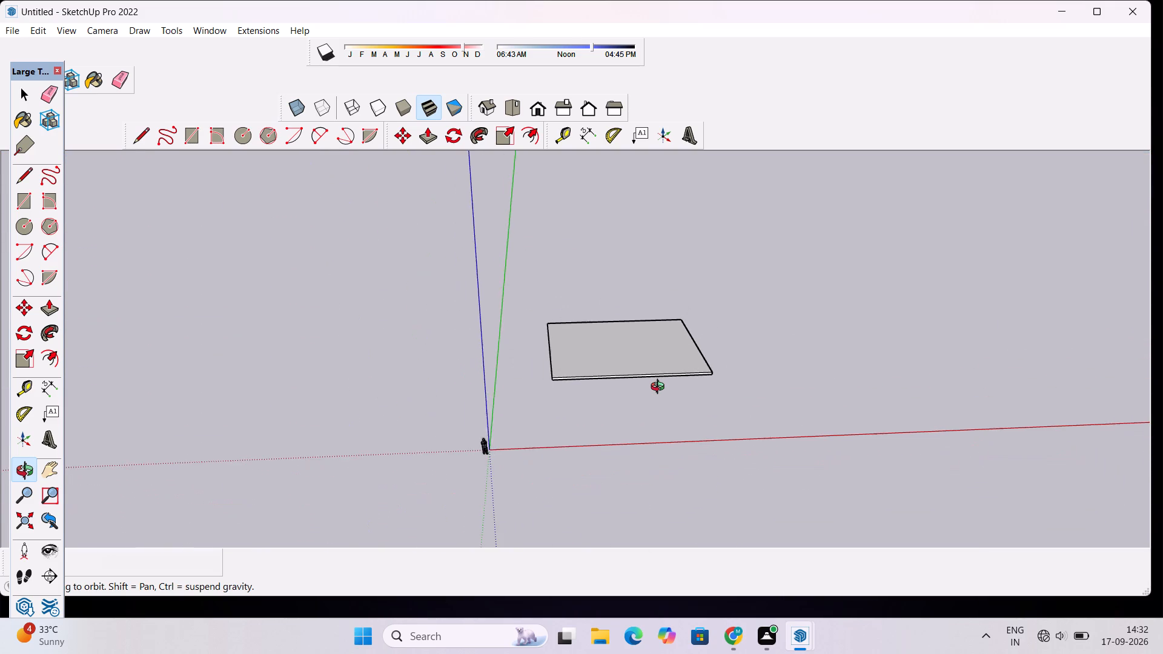
pyautogui.keyDown('shift'); pyautogui.moveTo(674, 297); pyautogui.dragTo(590, 345); pyautogui.keyUp('shift')
pyautogui.scroll(7, 587, 457)
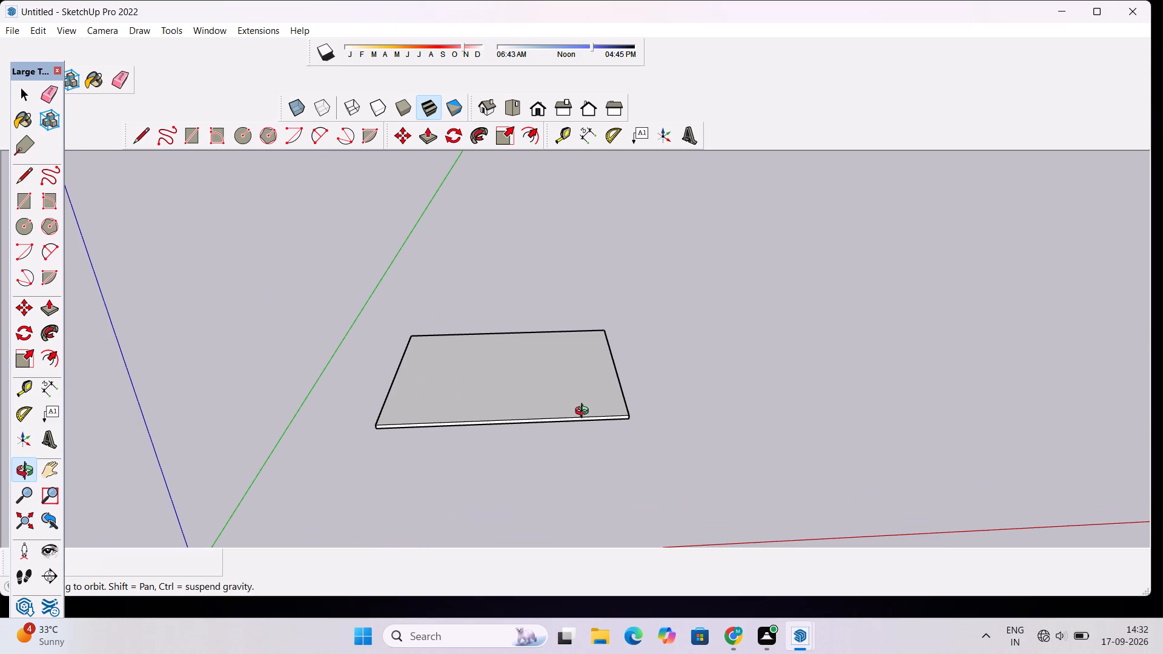
pyautogui.press('space')
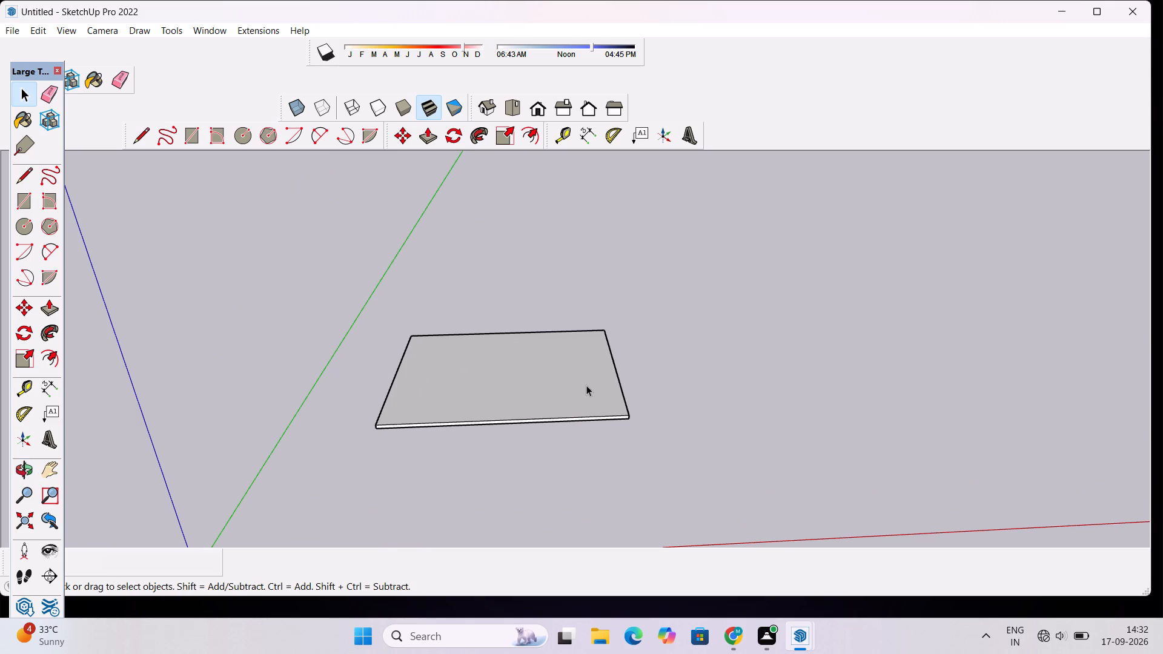
# Examine the slab's width and depth against the axes from above and from low and raised front views.
pyautogui.scroll(-4, 588, 380)
pyautogui.press('o')
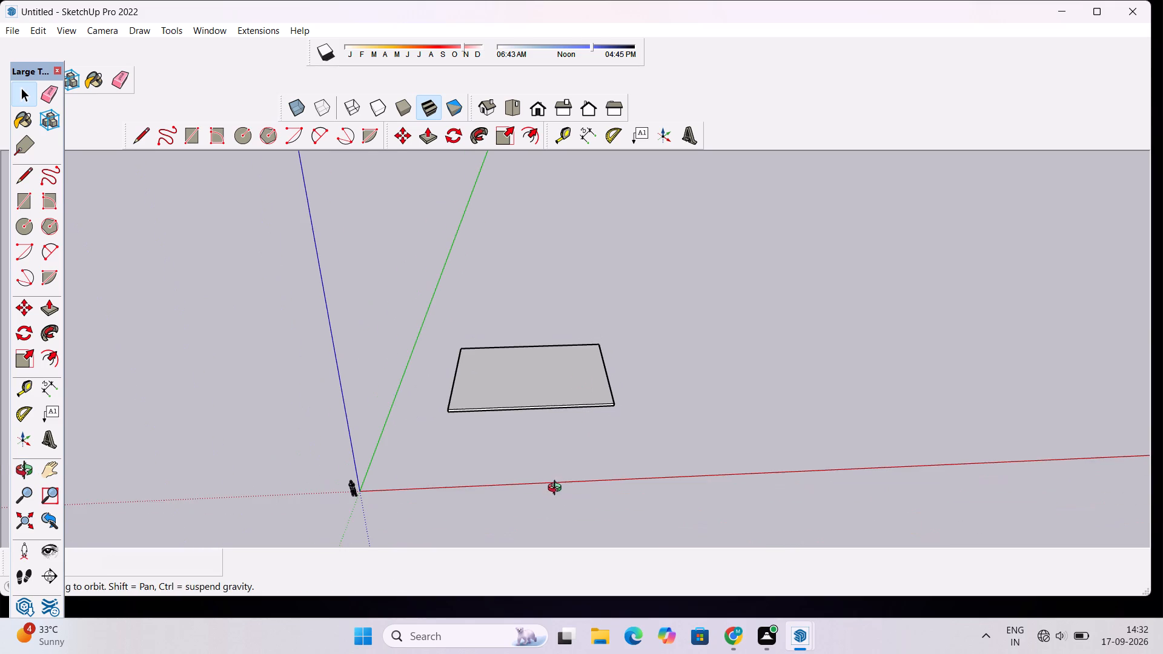
pyautogui.moveTo(557, 489); pyautogui.dragTo(542, 550)
pyautogui.scroll(1, 514, 384)
pyautogui.keyDown('shift'); pyautogui.moveTo(604, 358); pyautogui.dragTo(589, 355); pyautogui.keyUp('shift')
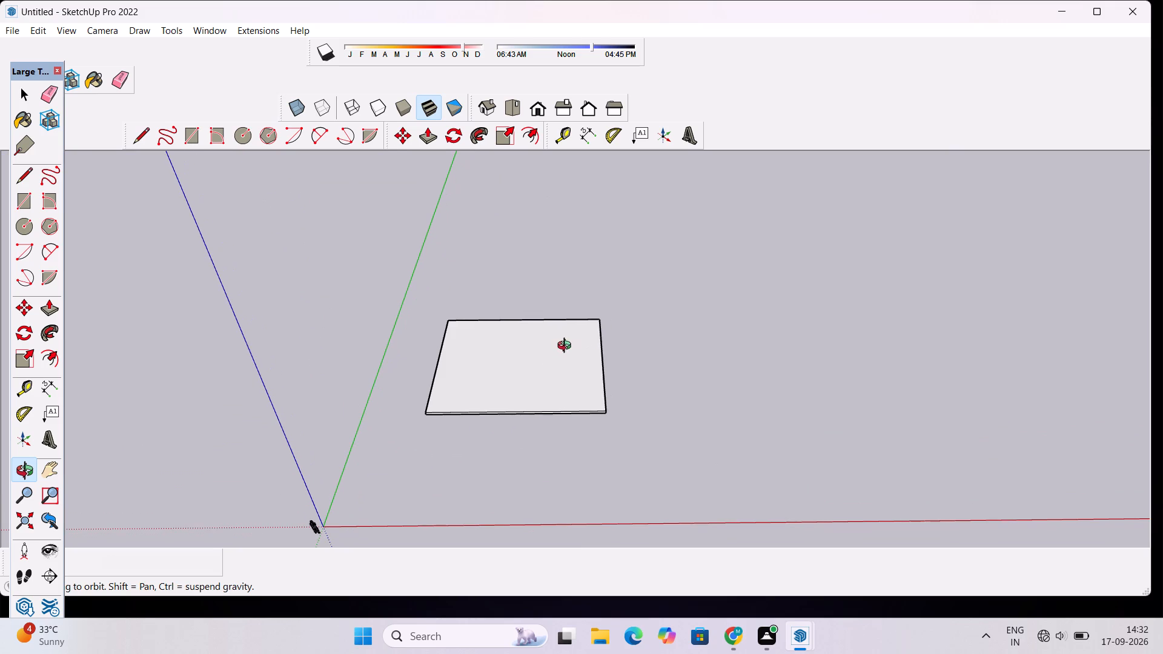
pyautogui.moveTo(428, 393); pyautogui.dragTo(507, 397)
pyautogui.scroll(-4, 508, 386)
pyautogui.moveTo(585, 461); pyautogui.dragTo(509, 419)
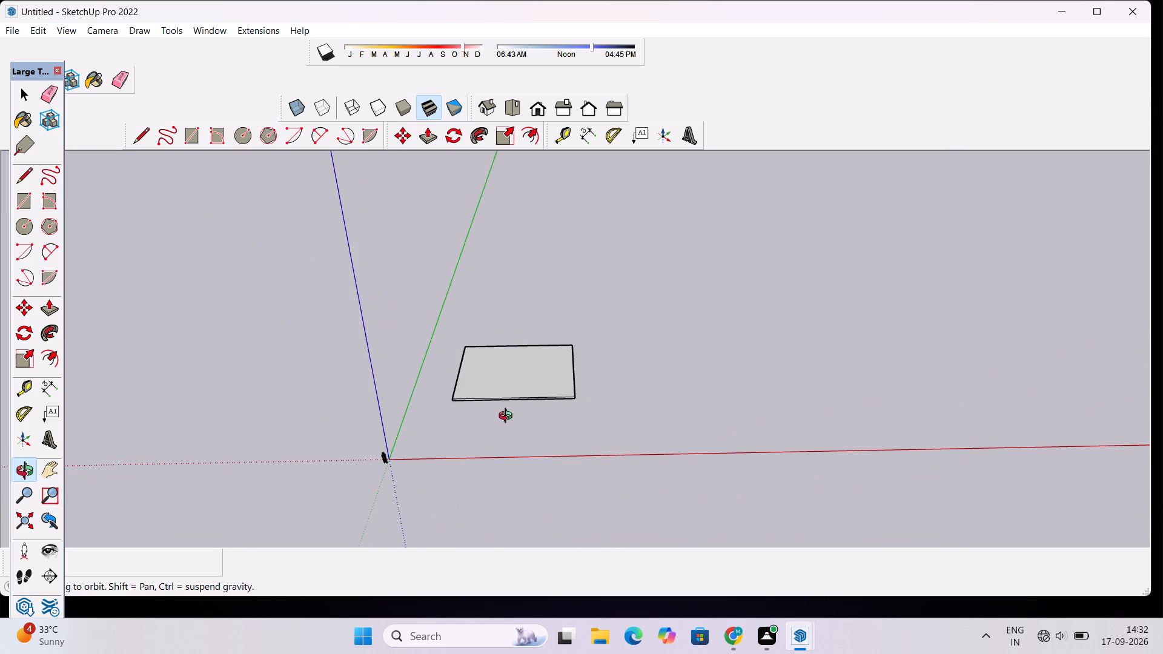
pyautogui.scroll(4, 507, 409)
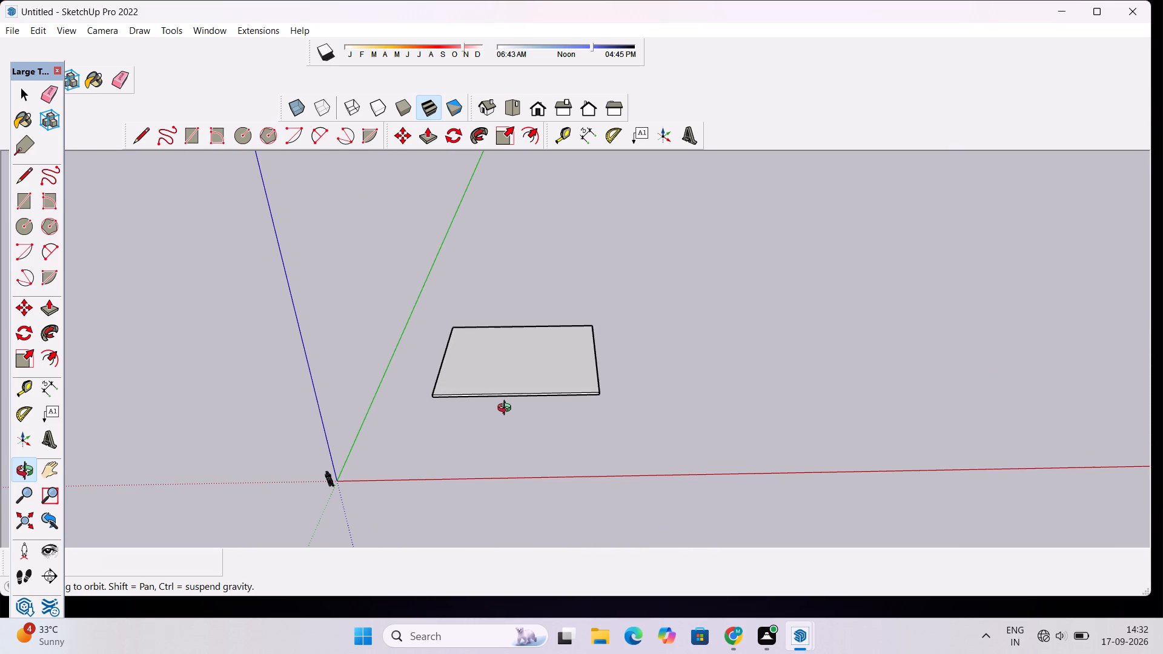
pyautogui.moveTo(474, 457); pyautogui.dragTo(486, 365)
pyautogui.scroll(4, 488, 371)
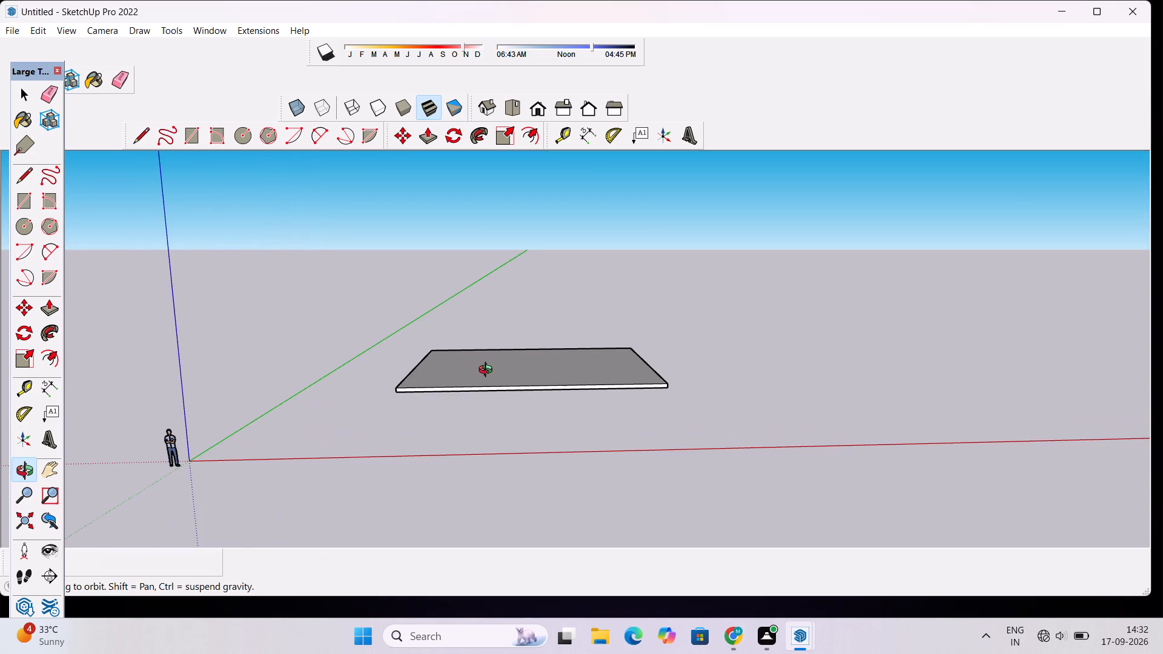
pyautogui.scroll(-5, 488, 371)
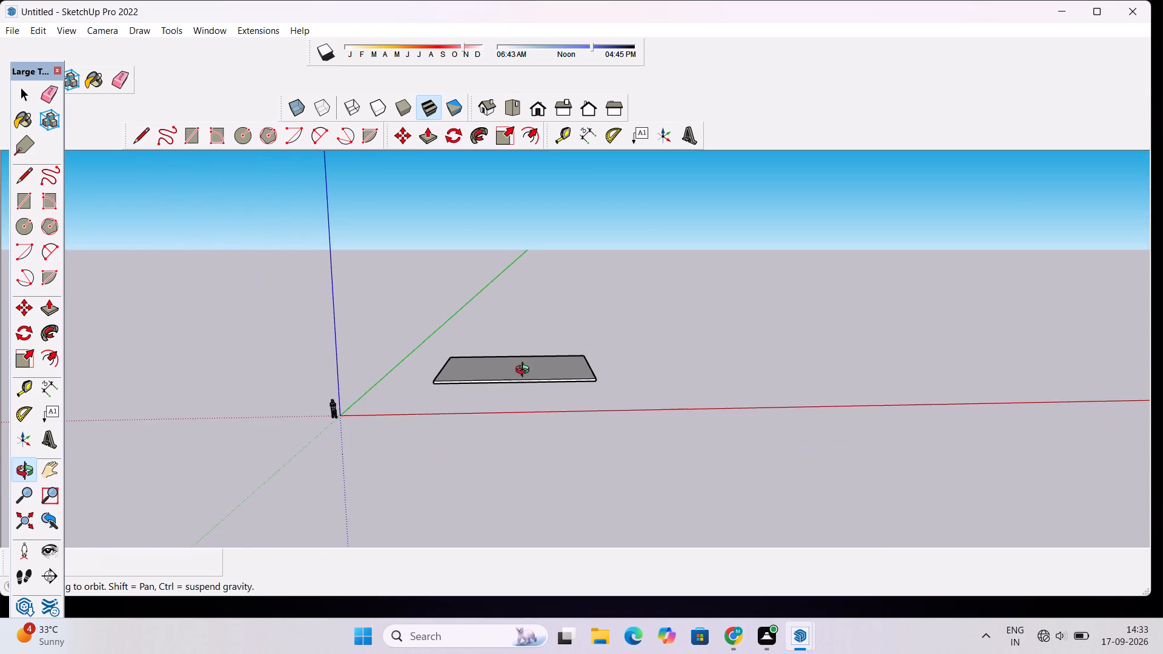
pyautogui.moveTo(527, 370); pyautogui.dragTo(538, 524)
pyautogui.scroll(2, 515, 369)
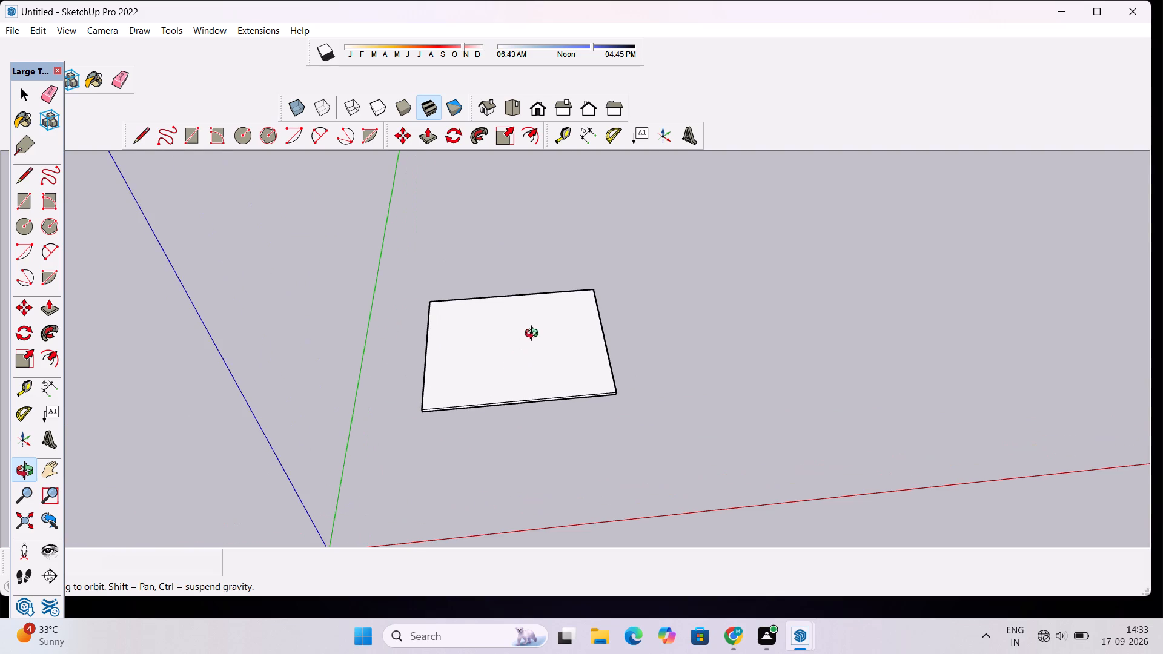
pyautogui.keyDown('shift'); pyautogui.moveTo(534, 335); pyautogui.dragTo(519, 355); pyautogui.keyUp('shift')
pyautogui.moveTo(594, 397); pyautogui.dragTo(554, 397)
pyautogui.scroll(4, 546, 393)
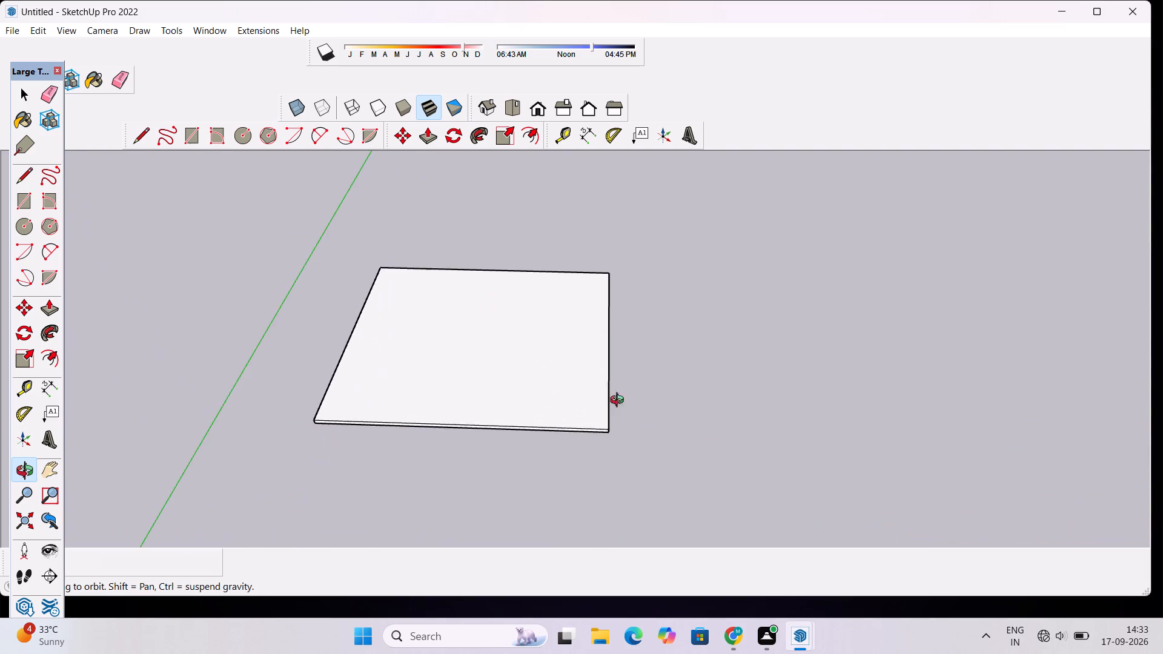
# Push/pull the slab's end face that is farthest from the green axis outward by 15'.
pyautogui.moveTo(695, 418); pyautogui.dragTo(492, 339)
pyautogui.scroll(4, 552, 375)
pyautogui.moveTo(608, 386); pyautogui.dragTo(534, 398)
pyautogui.scroll(5, 522, 387)
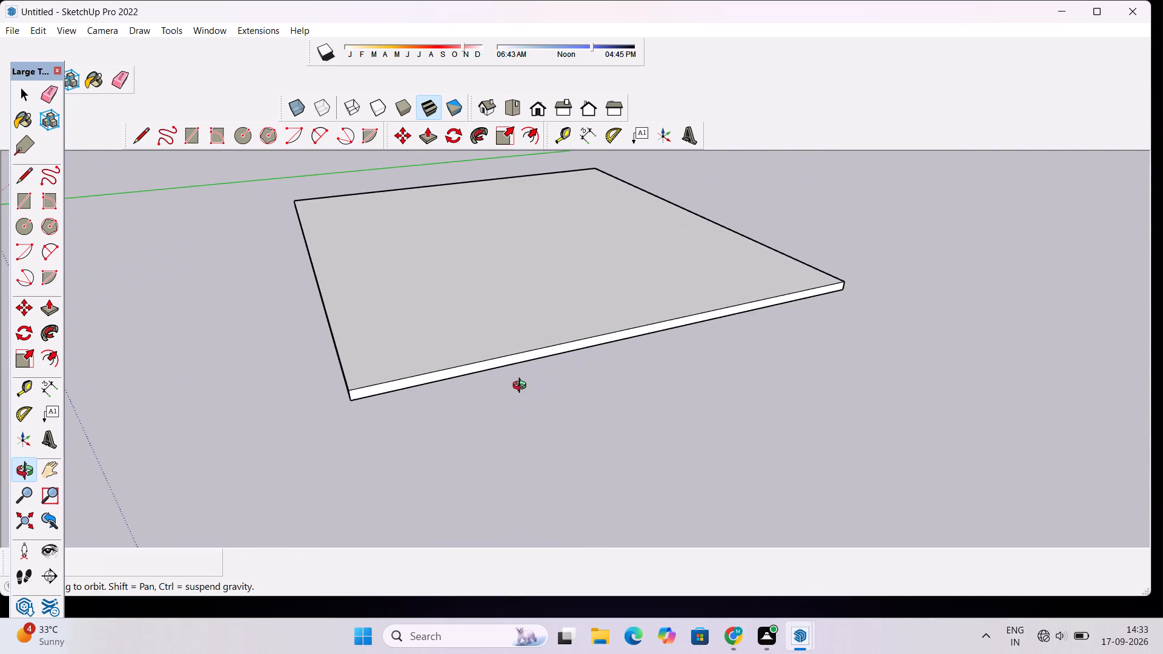
pyautogui.keyDown('shift'); pyautogui.moveTo(519, 380); pyautogui.dragTo(519, 426); pyautogui.keyUp('shift')
pyautogui.press('p')
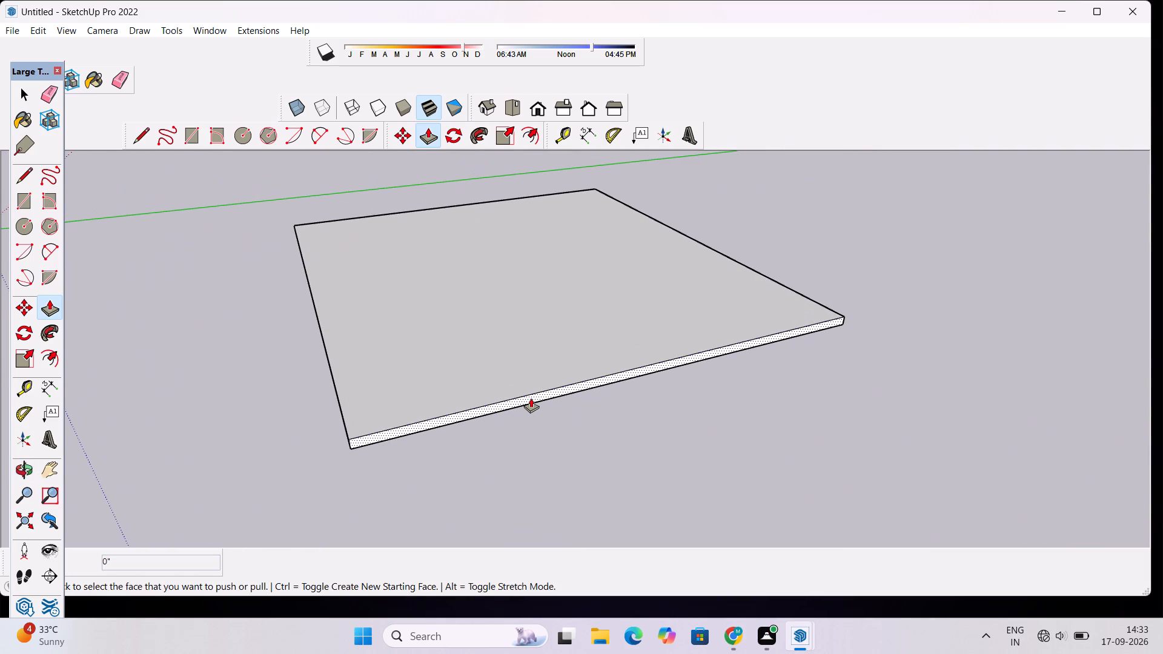
pyautogui.click(531, 398)
pyautogui.write("15'")
pyautogui.press('Return')
pyautogui.press('space')
# Examine the widened slab's proportions from the front and from above against the axes.
pyautogui.write('o')
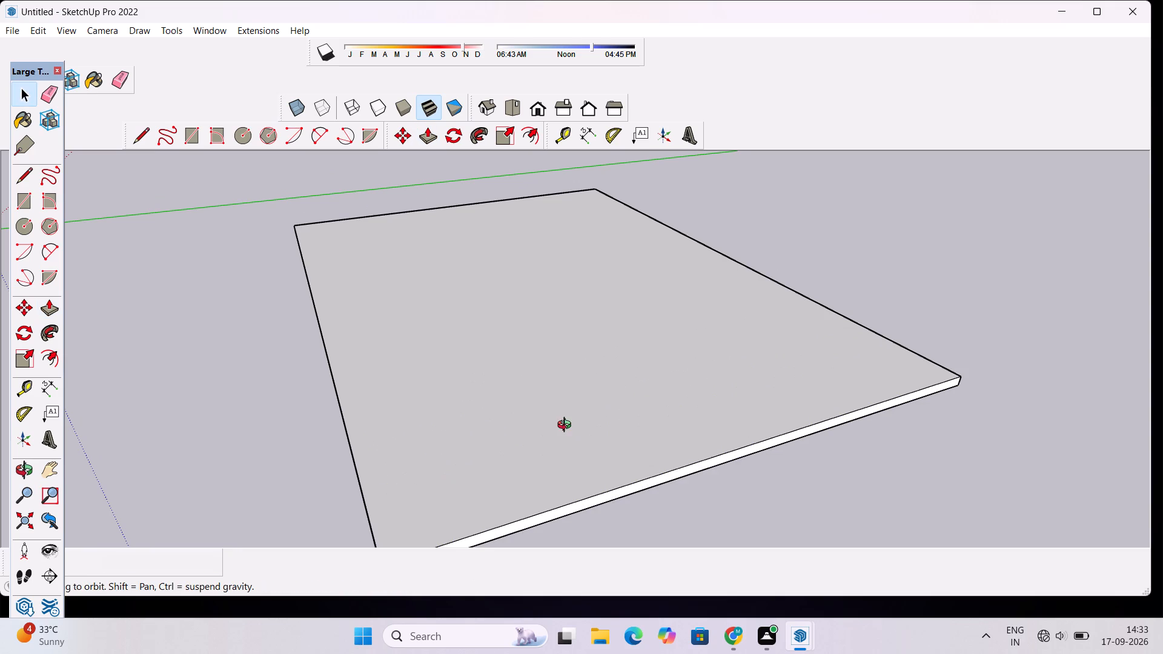
pyautogui.scroll(-12, 475, 421)
pyautogui.moveTo(377, 418); pyautogui.dragTo(655, 352)
pyautogui.scroll(-5, 557, 395)
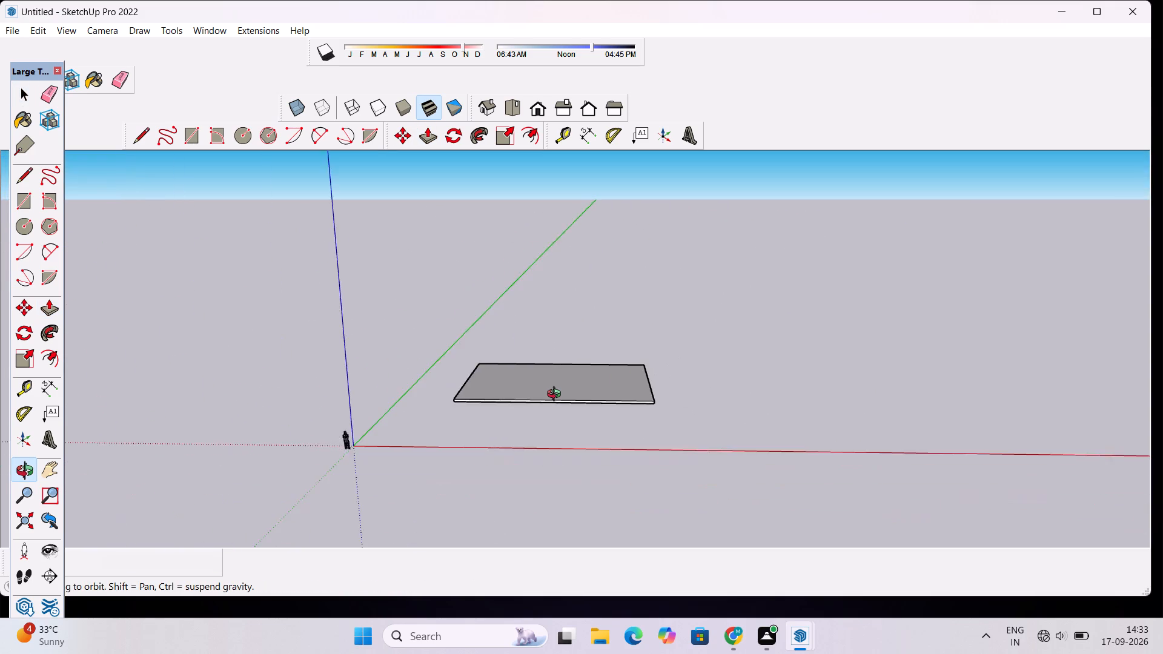
pyautogui.moveTo(556, 400); pyautogui.dragTo(575, 545)
pyautogui.scroll(5, 590, 409)
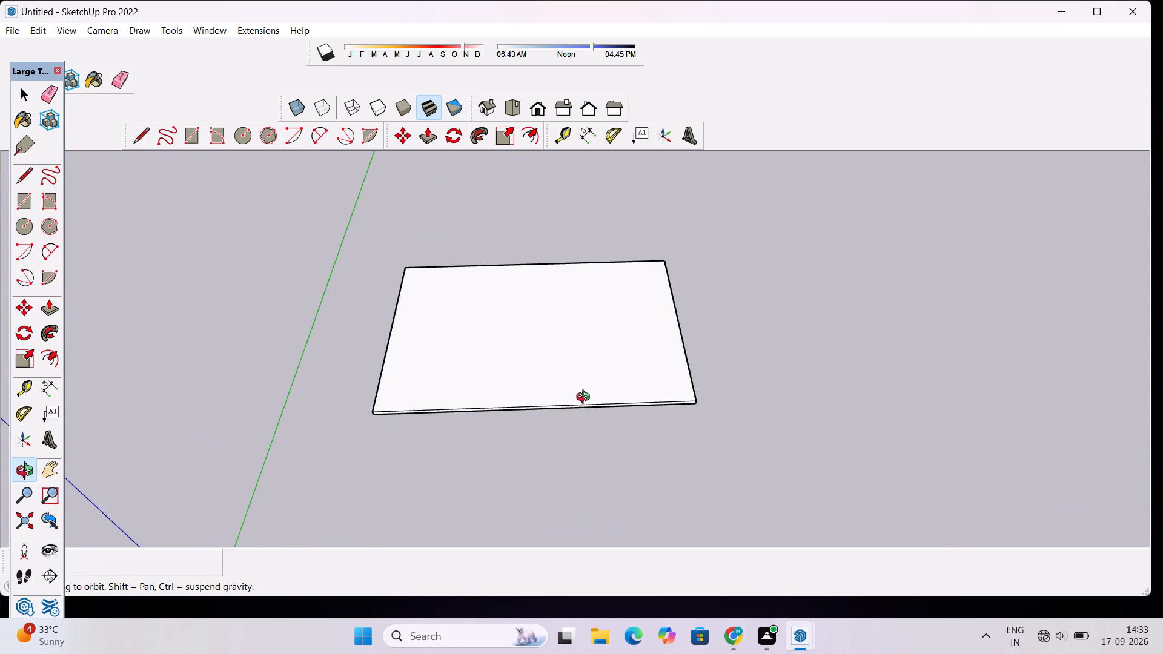
pyautogui.keyDown('shift'); pyautogui.moveTo(585, 394); pyautogui.dragTo(572, 422); pyautogui.keyUp('shift')
pyautogui.scroll(-5, 571, 423)
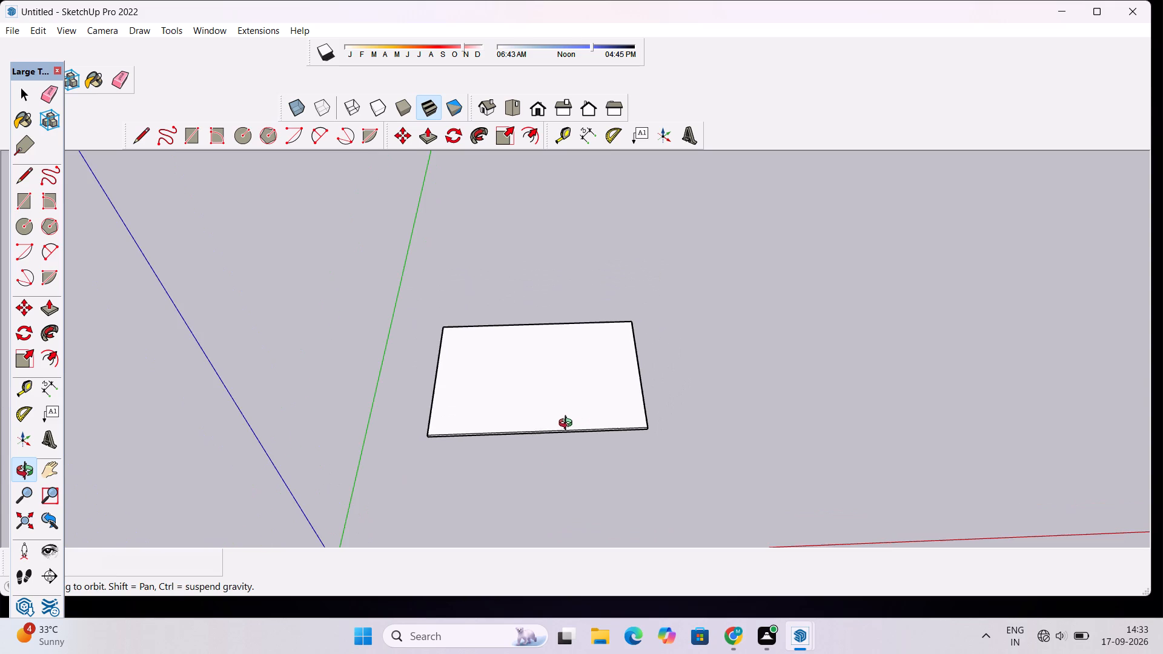
pyautogui.moveTo(550, 468); pyautogui.dragTo(552, 435)
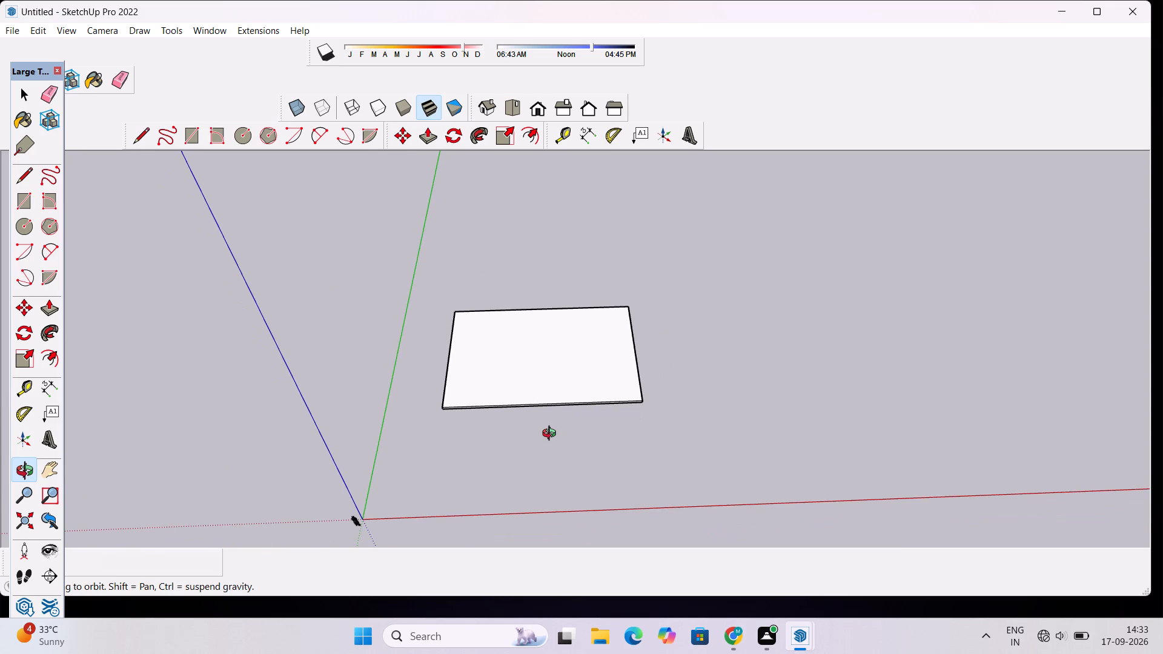
pyautogui.scroll(3, 555, 429)
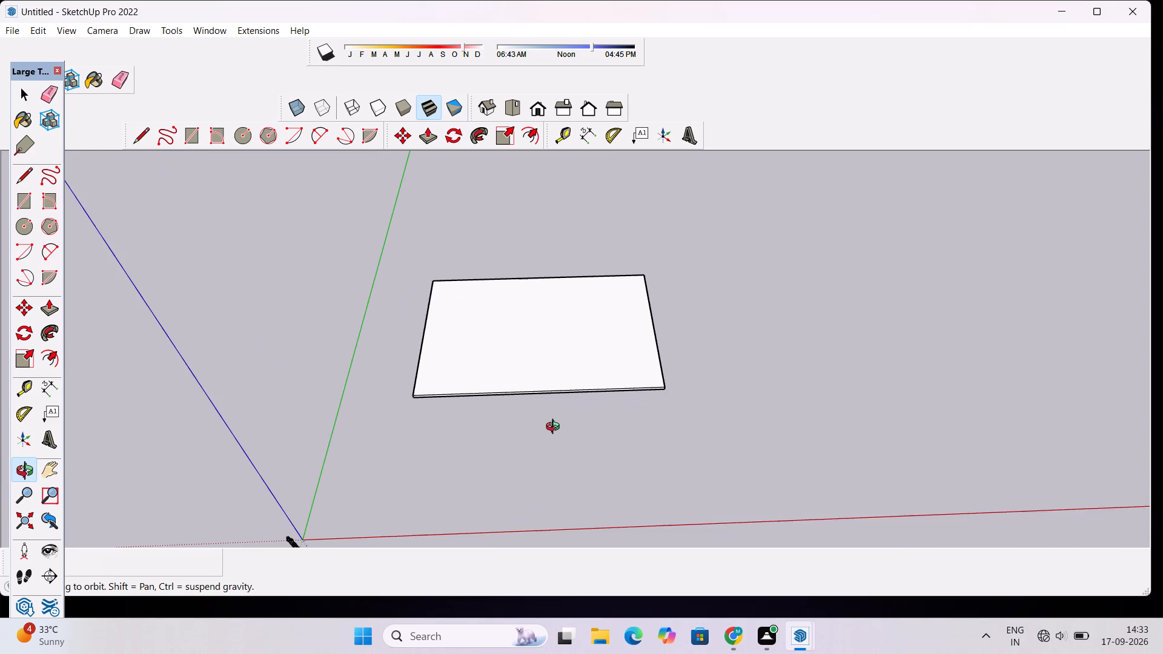
pyautogui.moveTo(531, 451); pyautogui.dragTo(544, 404)
pyautogui.scroll(-1, 544, 404)
pyautogui.moveTo(555, 381); pyautogui.dragTo(544, 429)
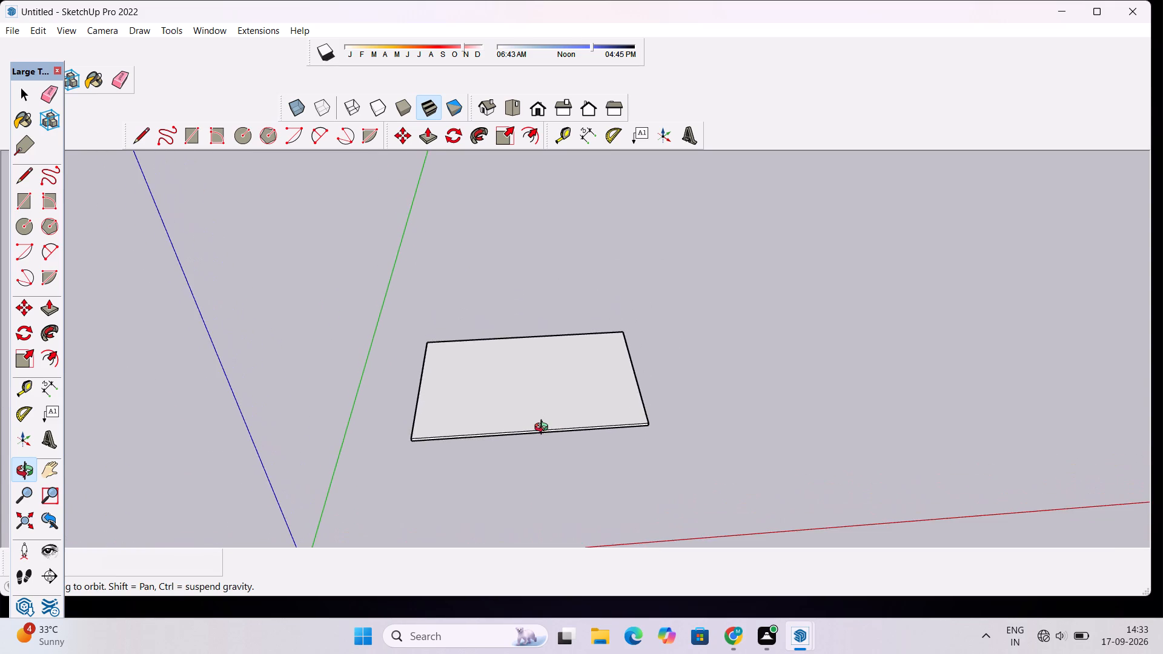
# Push/pull the slab's front side face, the one facing the red axis, outward by 15'.
pyautogui.scroll(5, 539, 434)
pyautogui.moveTo(535, 474); pyautogui.dragTo(531, 428)
pyautogui.moveTo(531, 430); pyautogui.dragTo(530, 397)
pyautogui.scroll(2, 530, 396)
pyautogui.press('p')
pyautogui.click(536, 379)
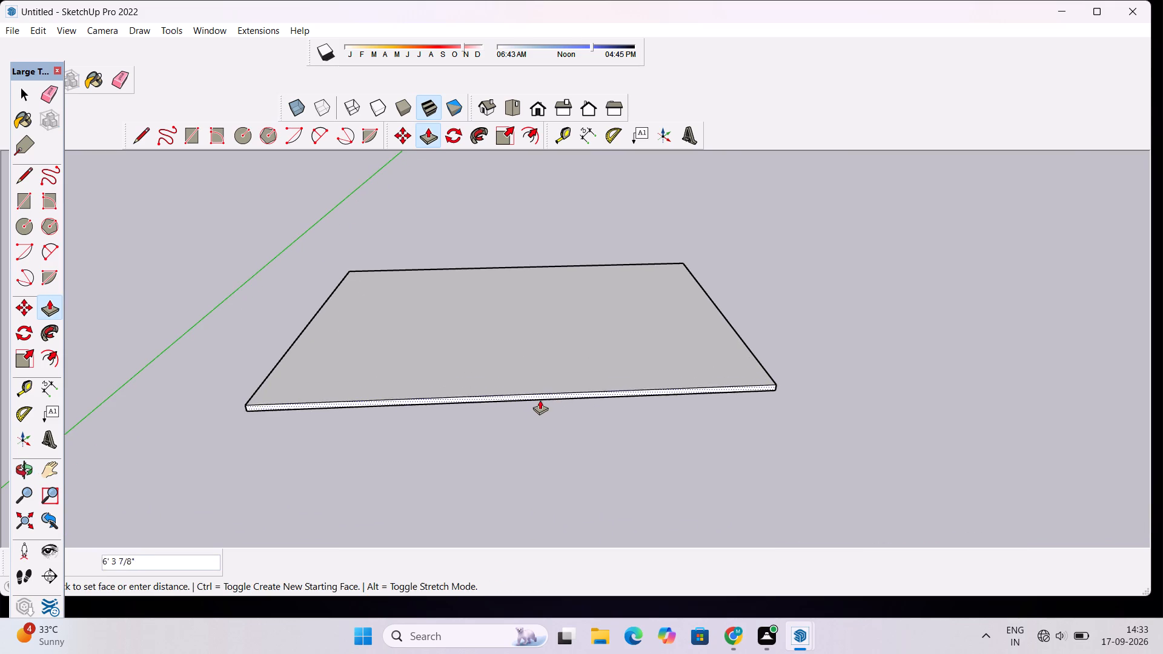
pyautogui.write("15'")
pyautogui.press('Return')
pyautogui.press('space')
# Examine the deepened slab from its side and front corners in relation to the origin and scale figure.
pyautogui.write('o')
pyautogui.scroll(-5, 543, 409)
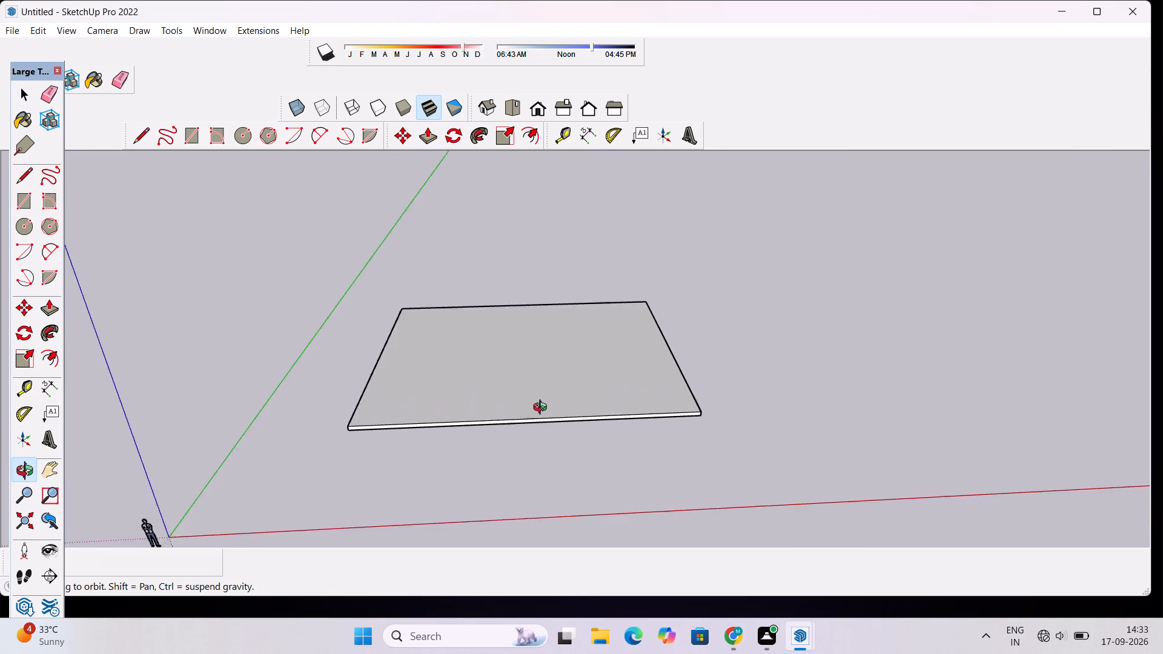
pyautogui.scroll(-5, 543, 409)
pyautogui.moveTo(806, 403); pyautogui.dragTo(439, 417)
pyautogui.scroll(-5, 525, 403)
pyautogui.moveTo(474, 420); pyautogui.dragTo(552, 438)
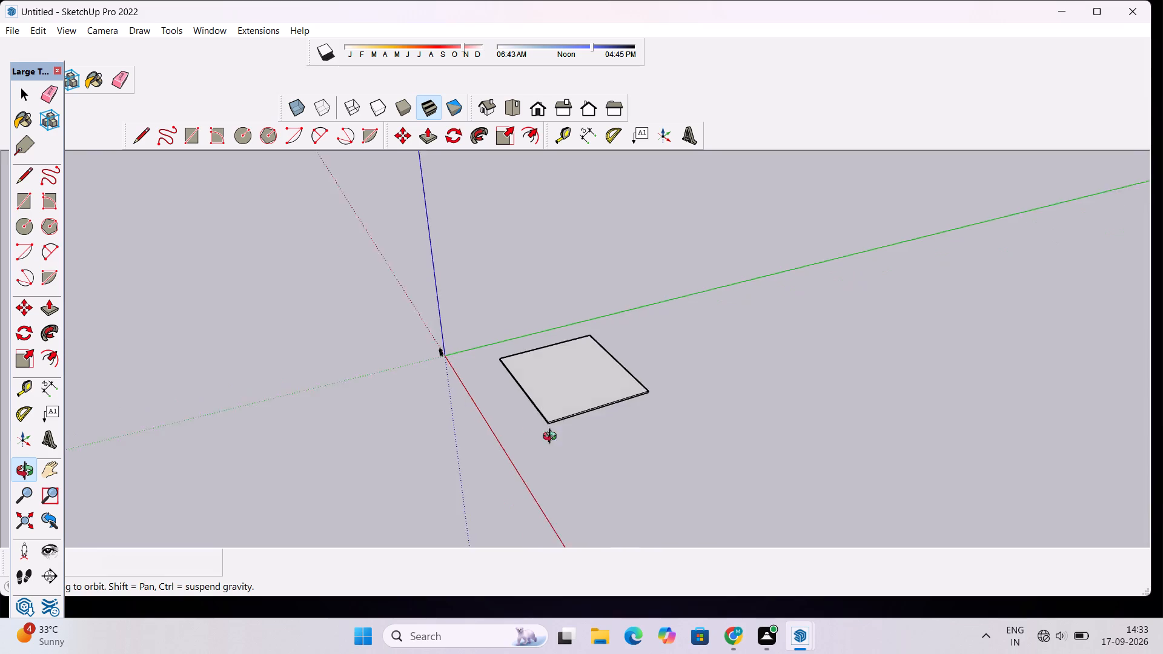
pyautogui.moveTo(552, 438); pyautogui.dragTo(664, 453)
pyautogui.scroll(8, 472, 355)
pyautogui.scroll(3, 495, 440)
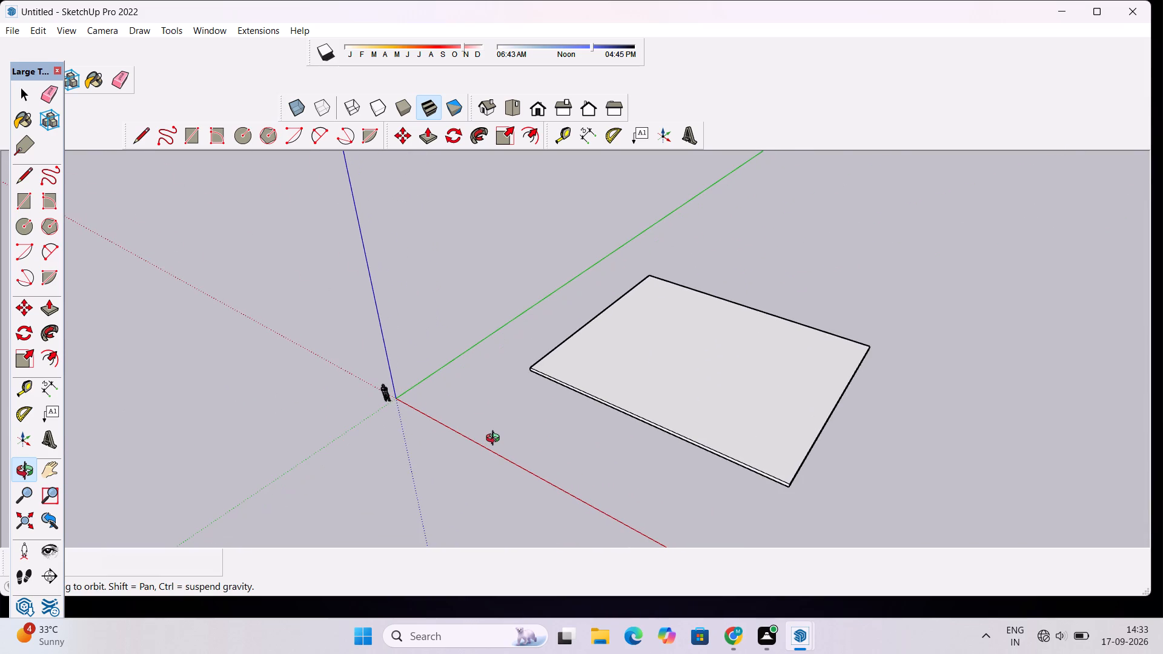
pyautogui.moveTo(472, 432); pyautogui.dragTo(766, 417)
pyautogui.scroll(3, 766, 408)
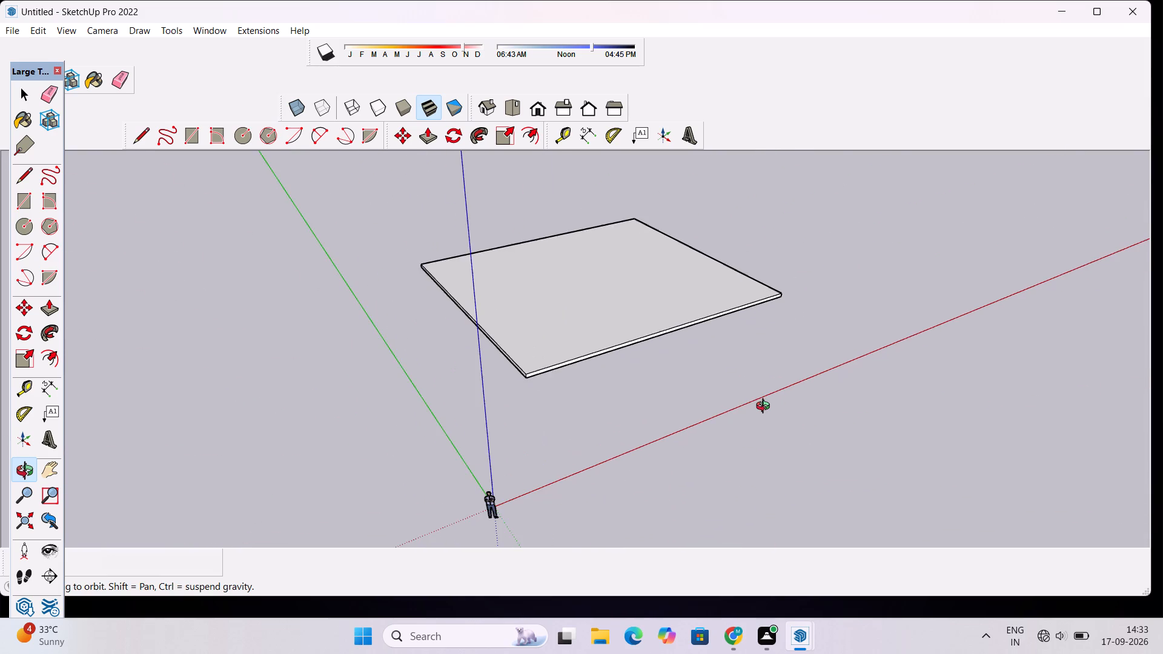
# Examine the slab's overall proportions from the front and from nearly overhead.
pyautogui.scroll(-3, 766, 408)
pyautogui.keyDown('shift'); pyautogui.moveTo(780, 376); pyautogui.dragTo(617, 453); pyautogui.keyUp('shift')
pyautogui.scroll(-5, 615, 454)
pyautogui.moveTo(654, 476); pyautogui.dragTo(524, 454)
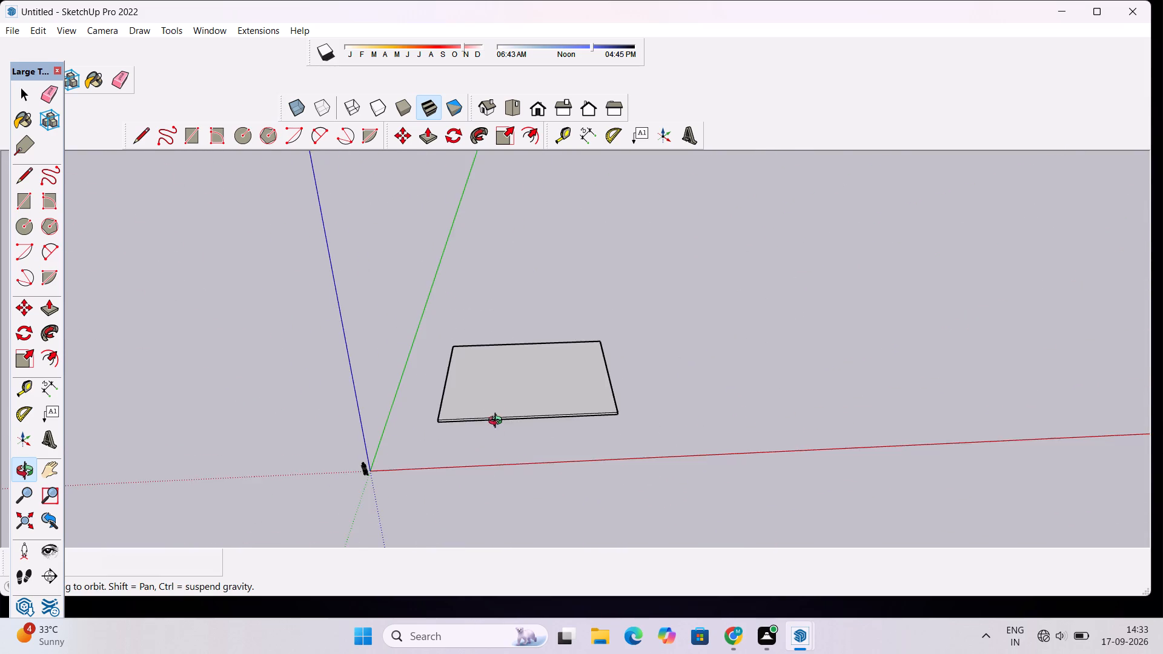
pyautogui.scroll(3, 496, 415)
pyautogui.moveTo(522, 394); pyautogui.dragTo(522, 515)
pyautogui.scroll(2, 520, 409)
pyautogui.scroll(-1, 520, 409)
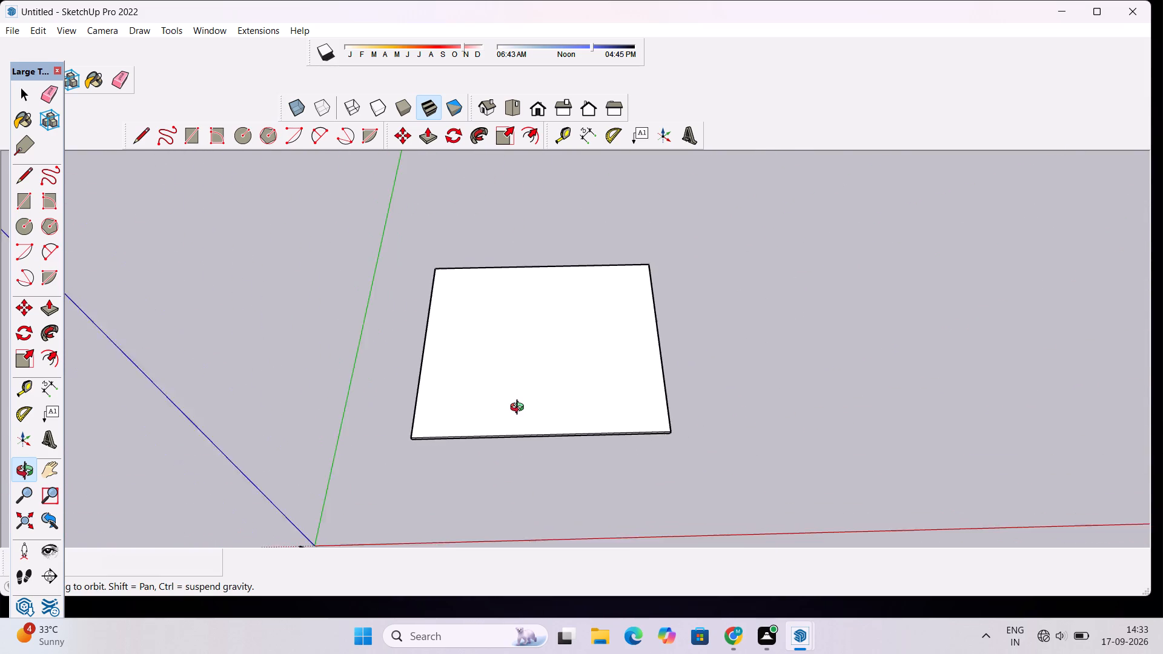
pyautogui.scroll(-1, 520, 409)
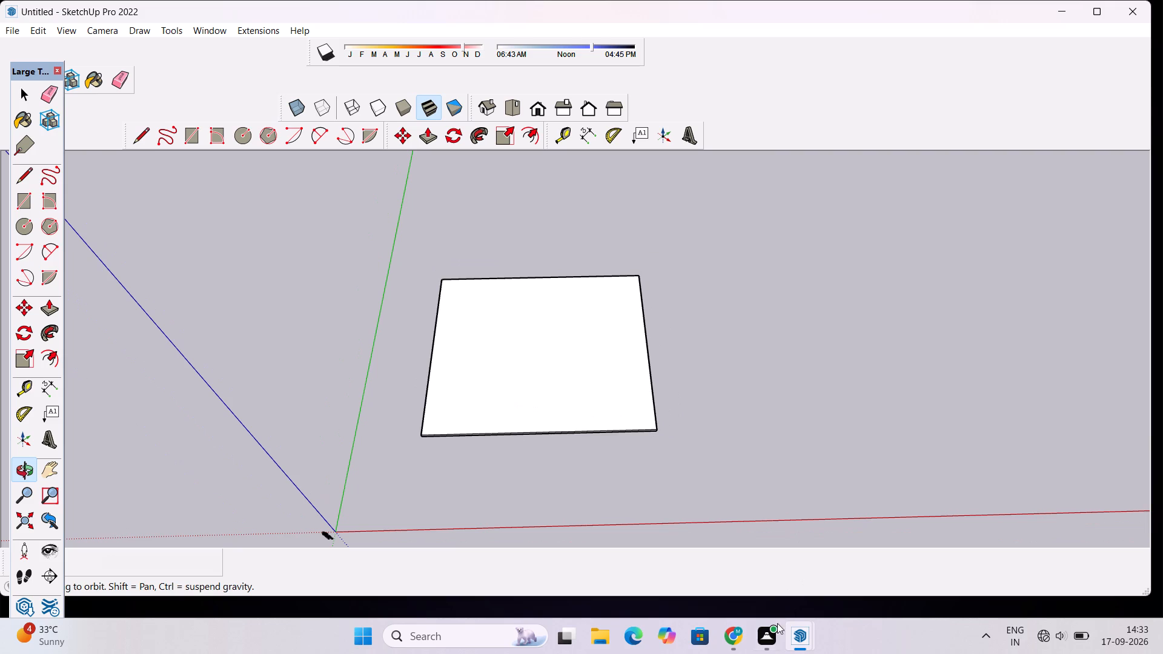
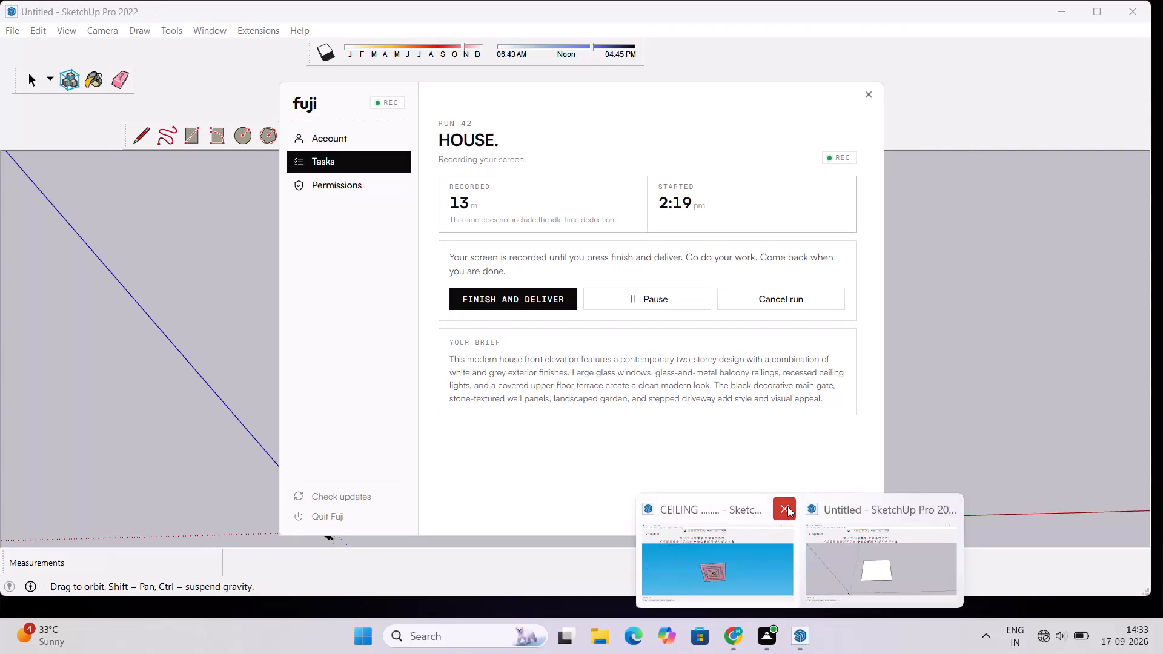
# Switch back to the untitled slab model and examine the slab's proportions from the front at low and high angles.
pyautogui.click(787, 576)
pyautogui.scroll(4, 574, 433)
pyautogui.moveTo(574, 490); pyautogui.dragTo(580, 460)
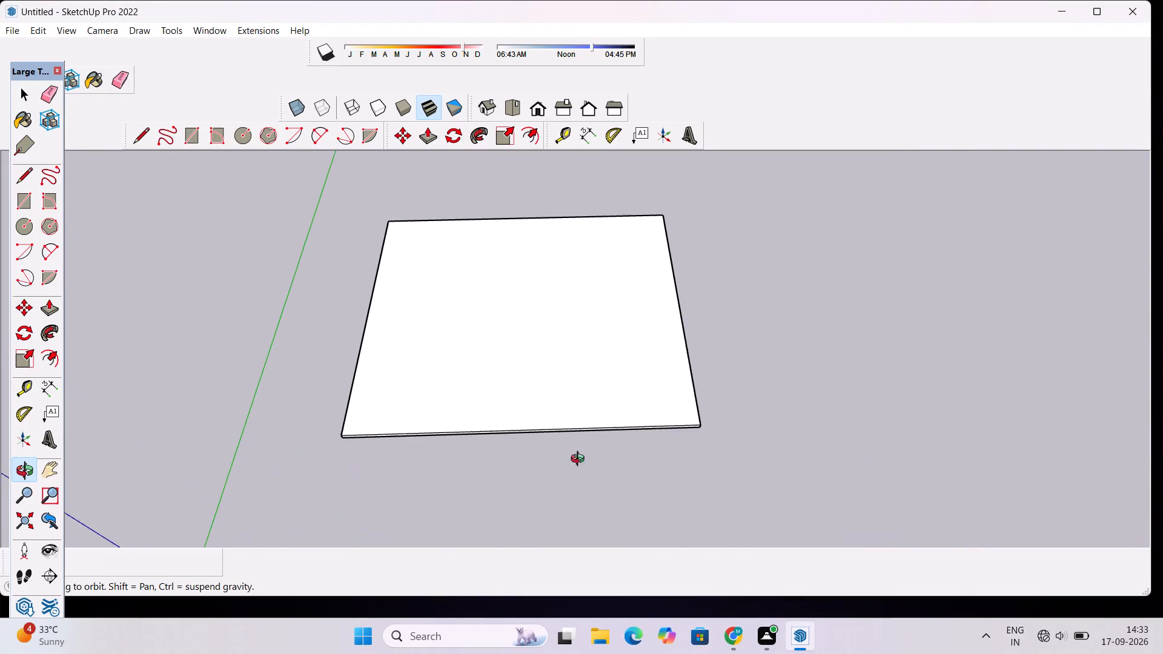
pyautogui.moveTo(580, 460); pyautogui.dragTo(591, 426)
pyautogui.scroll(-2, 607, 406)
pyautogui.moveTo(620, 454); pyautogui.dragTo(593, 377)
pyautogui.scroll(-4, 591, 364)
pyautogui.moveTo(617, 347); pyautogui.dragTo(638, 462)
pyautogui.scroll(4, 551, 412)
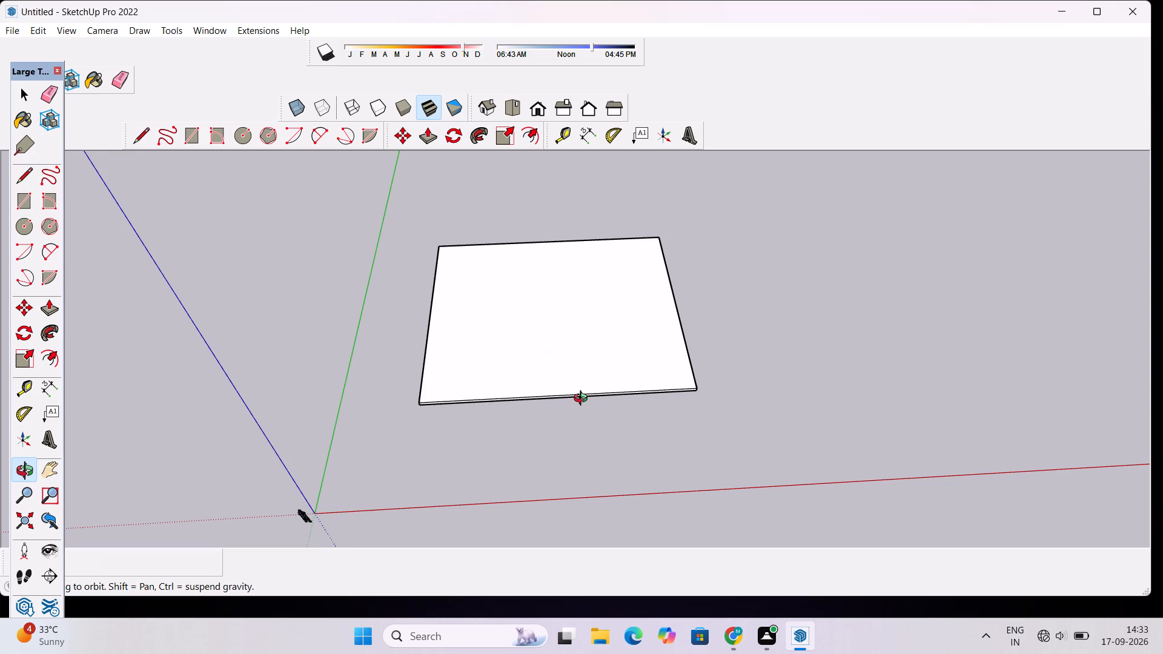
pyautogui.scroll(-1, 581, 440)
pyautogui.moveTo(584, 451); pyautogui.dragTo(577, 400)
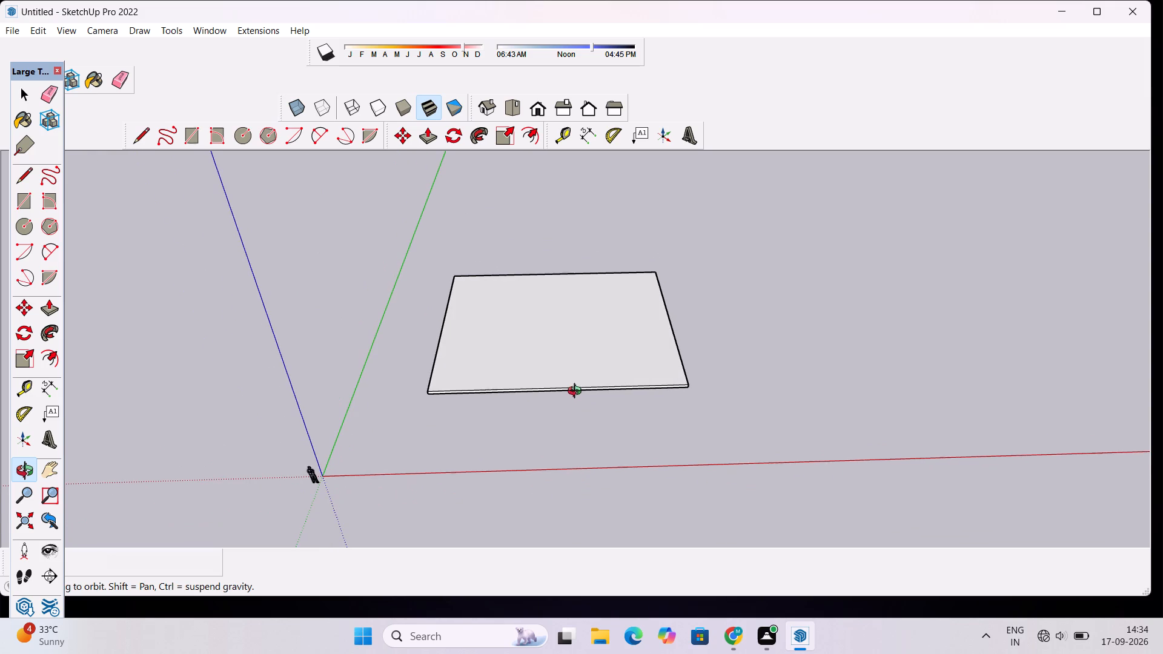
pyautogui.scroll(4, 577, 391)
pyautogui.moveTo(581, 377); pyautogui.dragTo(592, 445)
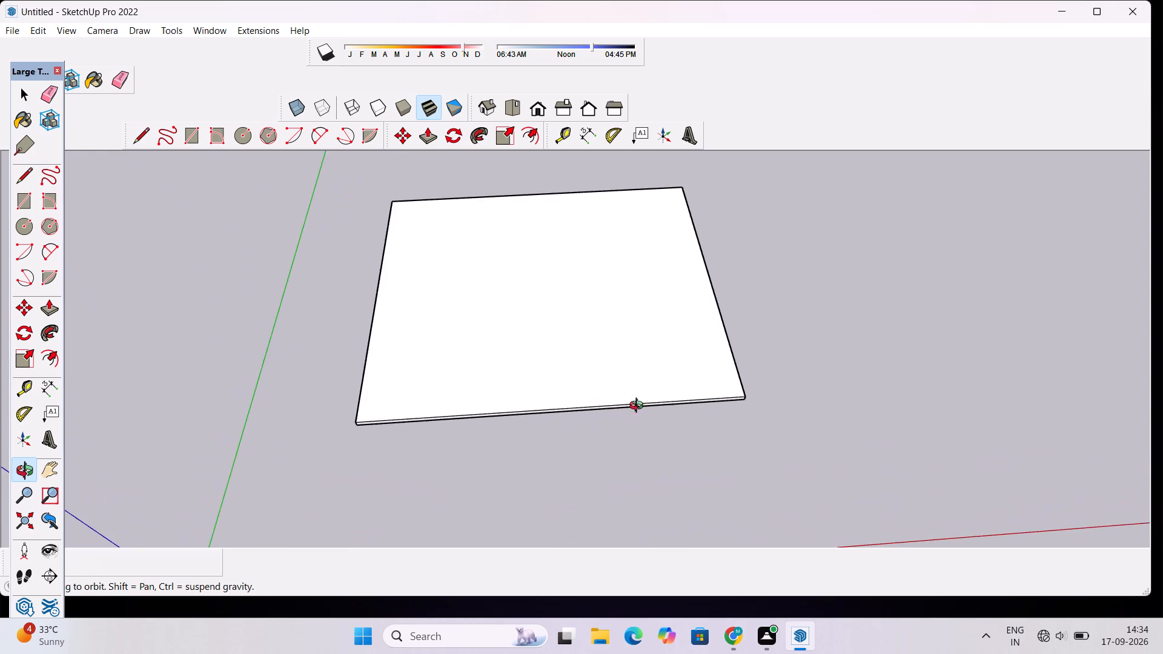
pyautogui.scroll(-4, 657, 363)
pyautogui.scroll(4, 683, 354)
pyautogui.keyDown('shift'); pyautogui.moveTo(683, 354); pyautogui.dragTo(623, 361); pyautogui.keyUp('shift')
pyautogui.scroll(-3, 621, 361)
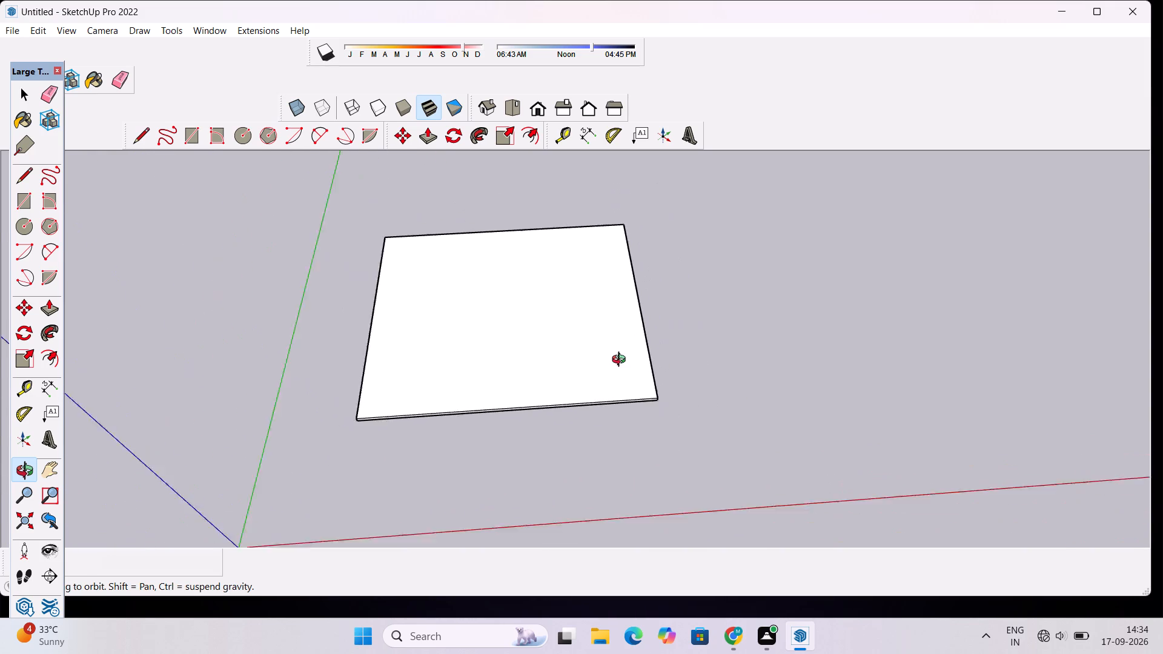
pyautogui.scroll(-1, 621, 361)
pyautogui.moveTo(560, 467); pyautogui.dragTo(550, 366)
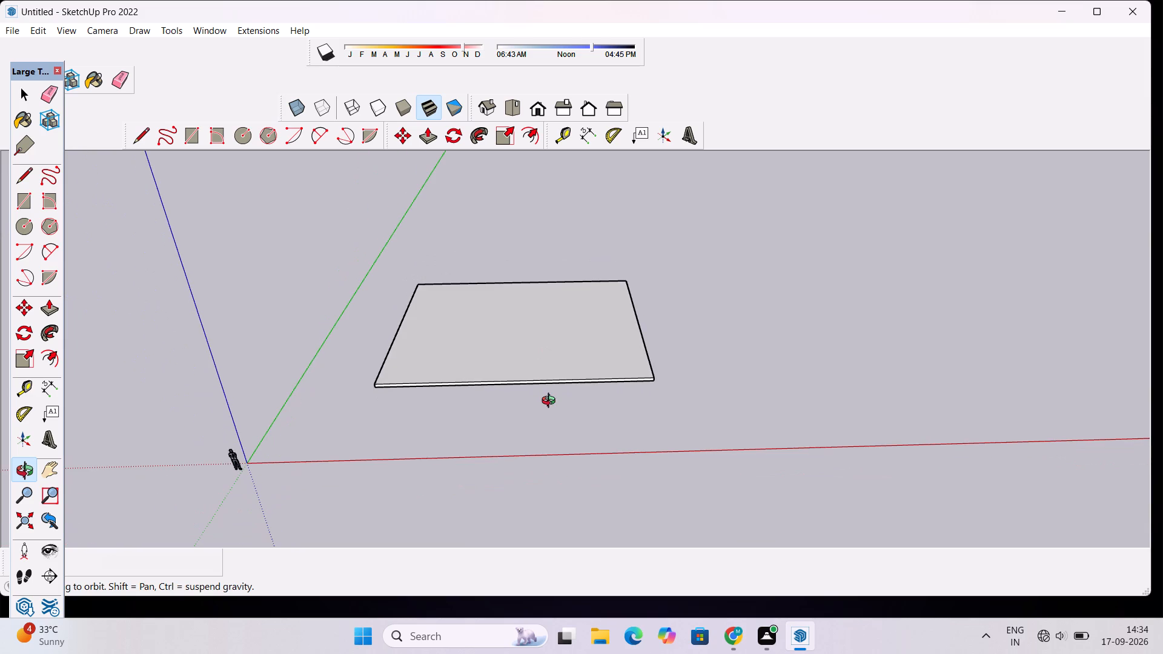
pyautogui.scroll(4, 551, 402)
pyautogui.moveTo(535, 414); pyautogui.dragTo(534, 390)
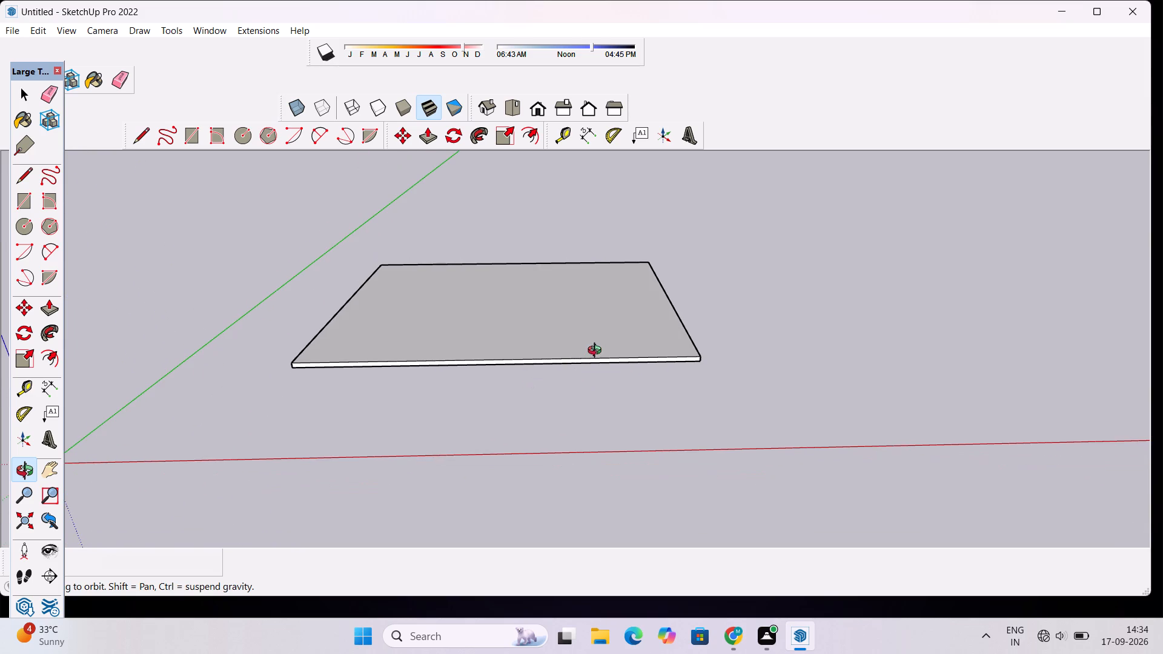
pyautogui.moveTo(598, 353); pyautogui.dragTo(592, 485)
pyautogui.scroll(2, 568, 420)
pyautogui.keyDown('shift'); pyautogui.moveTo(550, 383); pyautogui.dragTo(558, 408); pyautogui.keyUp('shift')
pyautogui.scroll(-2, 532, 383)
pyautogui.keyDown('shift'); pyautogui.moveTo(505, 371); pyautogui.dragTo(530, 380); pyautogui.keyUp('shift')
pyautogui.moveTo(537, 476); pyautogui.dragTo(533, 363)
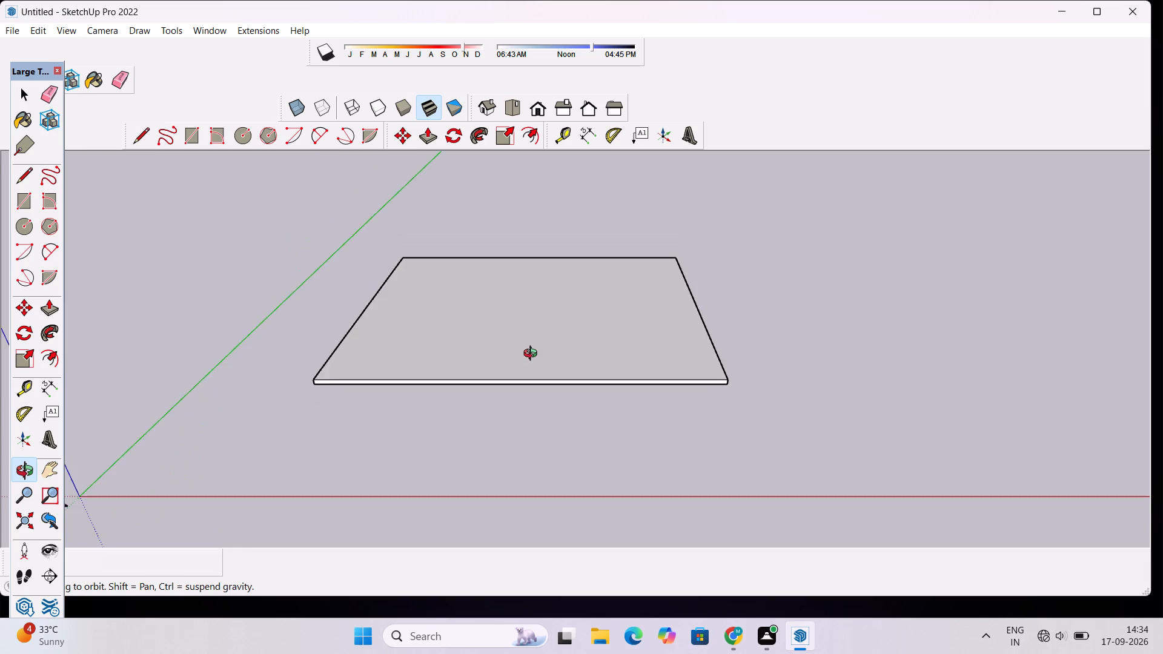
pyautogui.scroll(-5, 533, 354)
pyautogui.keyDown('shift'); pyautogui.moveTo(528, 352); pyautogui.dragTo(480, 372); pyautogui.keyUp('shift')
pyautogui.scroll(3, 475, 385)
pyautogui.moveTo(475, 389); pyautogui.dragTo(475, 418)
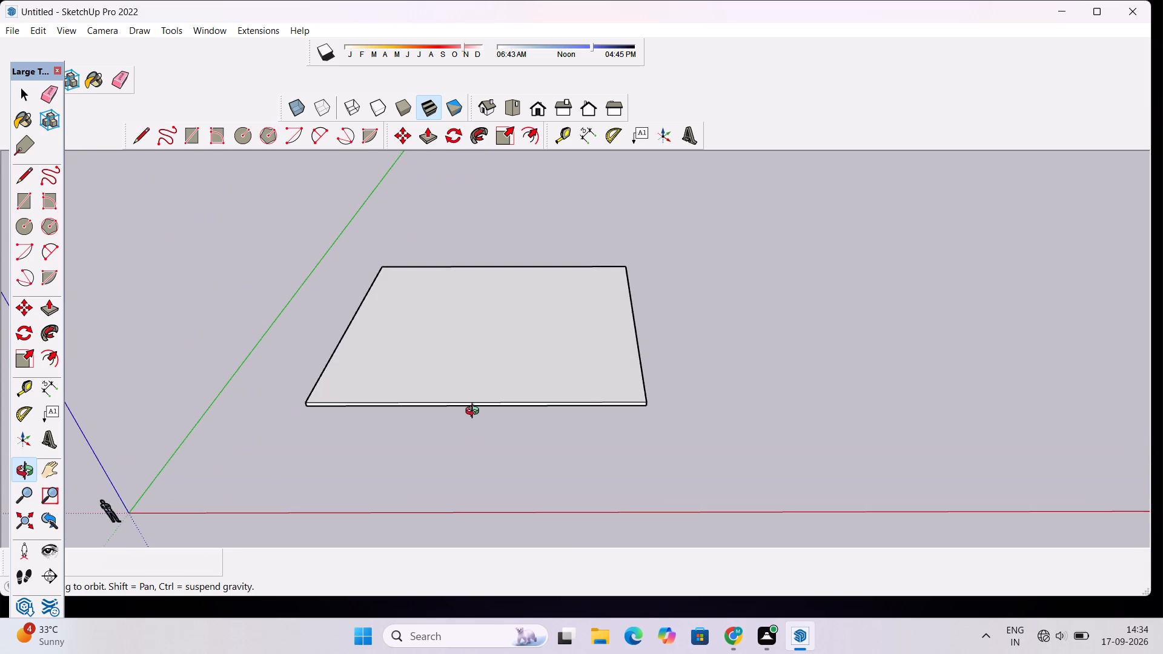
pyautogui.scroll(5, 475, 397)
pyautogui.scroll(-5, 480, 387)
# Examine the slab from its corners and from the opposite side in relation to the axes and scale figure.
pyautogui.moveTo(486, 474); pyautogui.dragTo(615, 379)
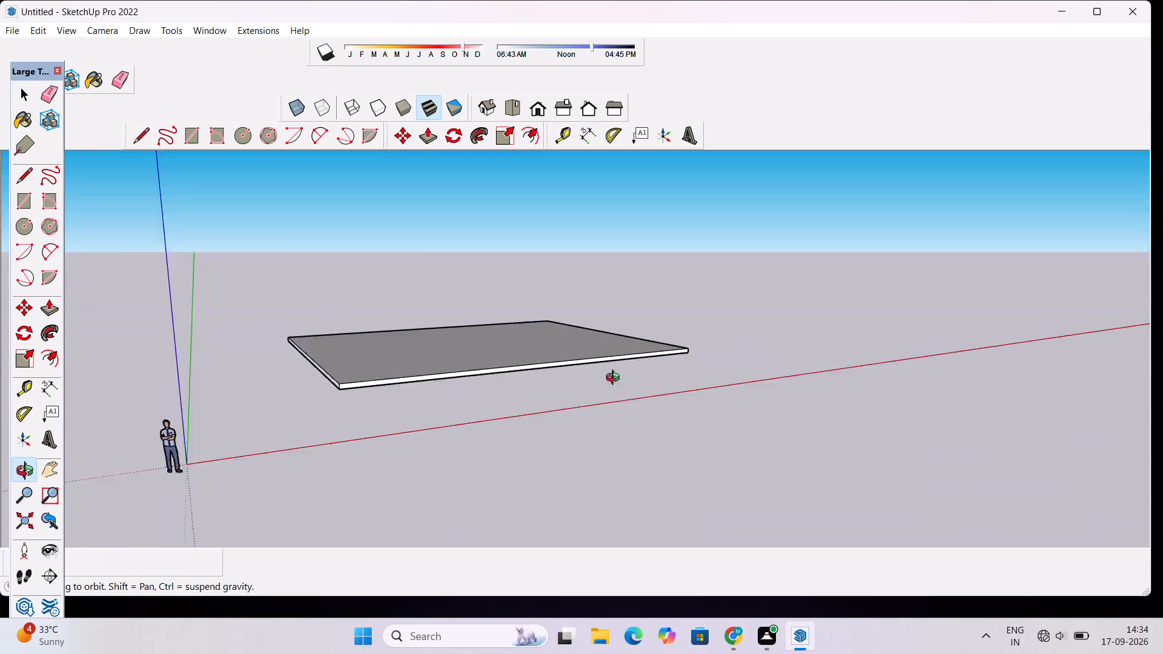
pyautogui.moveTo(615, 379); pyautogui.dragTo(517, 463)
pyautogui.scroll(-1, 515, 463)
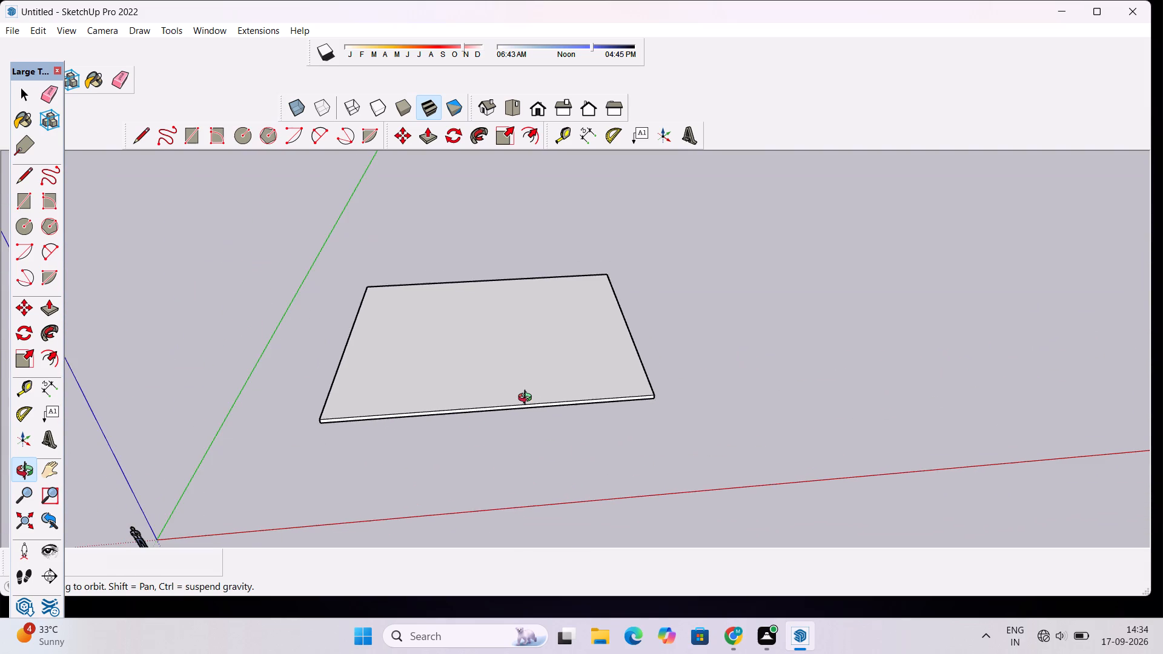
pyautogui.scroll(6, 528, 397)
pyautogui.moveTo(683, 403); pyautogui.dragTo(496, 405)
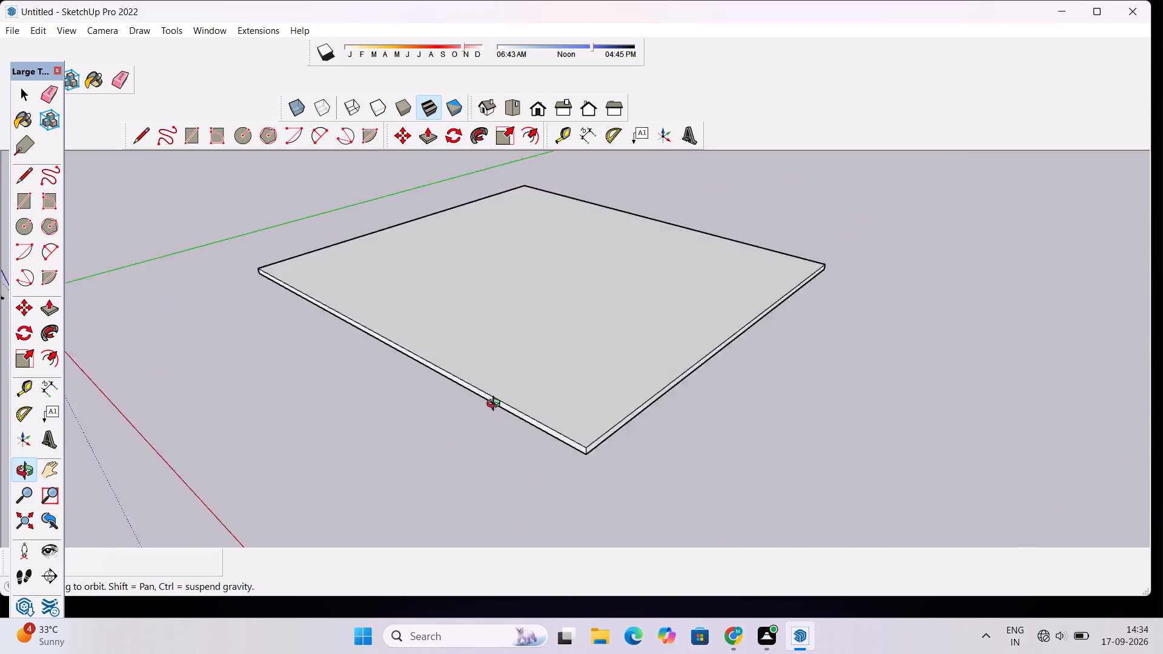
pyautogui.moveTo(496, 405); pyautogui.dragTo(437, 382)
pyautogui.scroll(-4, 437, 382)
pyautogui.scroll(5, 502, 437)
pyautogui.moveTo(826, 342); pyautogui.dragTo(103, 360)
pyautogui.scroll(-5, 467, 304)
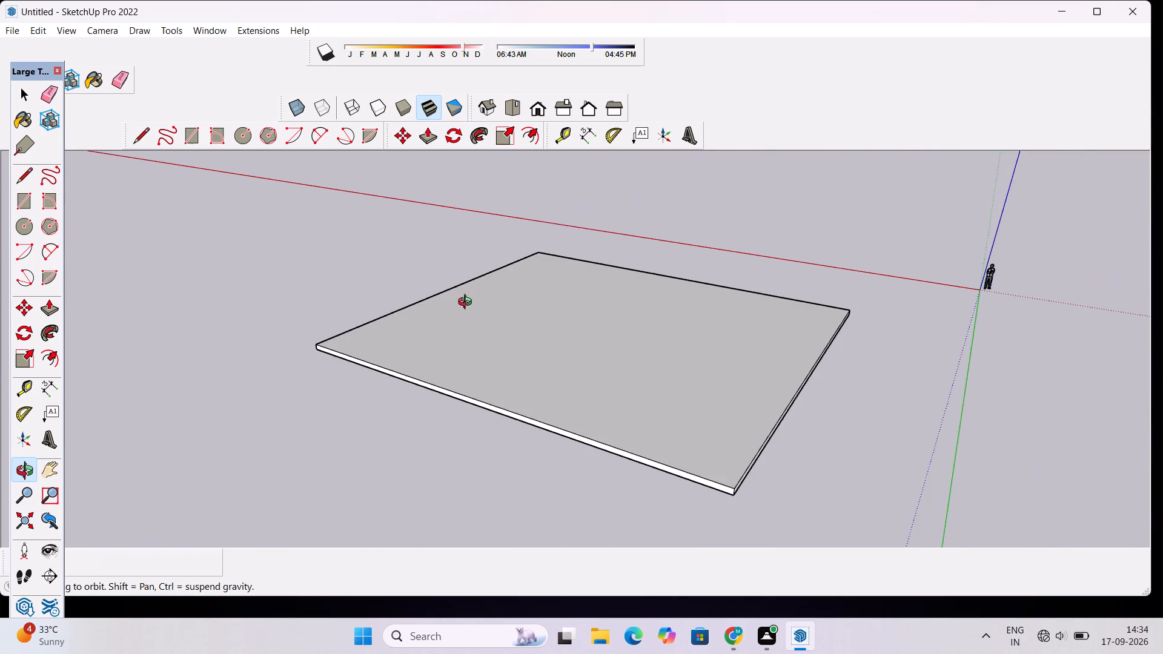
pyautogui.scroll(-3, 468, 303)
pyautogui.moveTo(449, 463); pyautogui.dragTo(1162, 318)
pyautogui.moveTo(476, 285); pyautogui.dragTo(552, 431)
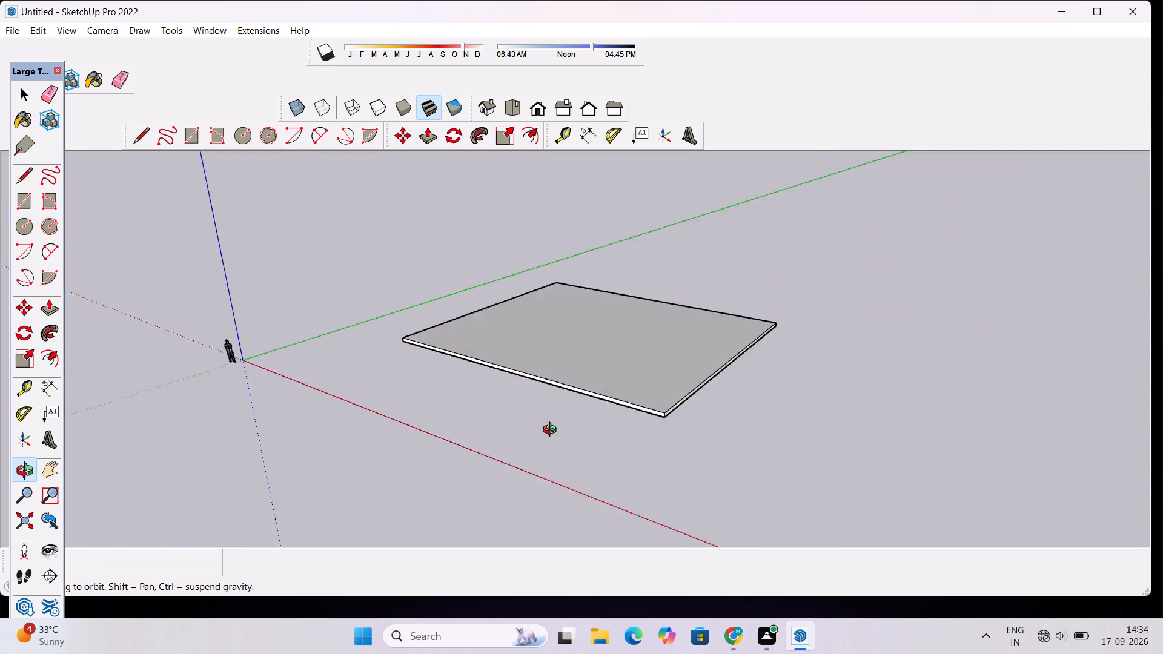
pyautogui.moveTo(552, 431); pyautogui.dragTo(642, 520)
pyautogui.scroll(2, 569, 446)
pyautogui.moveTo(487, 461); pyautogui.dragTo(546, 434)
pyautogui.scroll(-2, 560, 403)
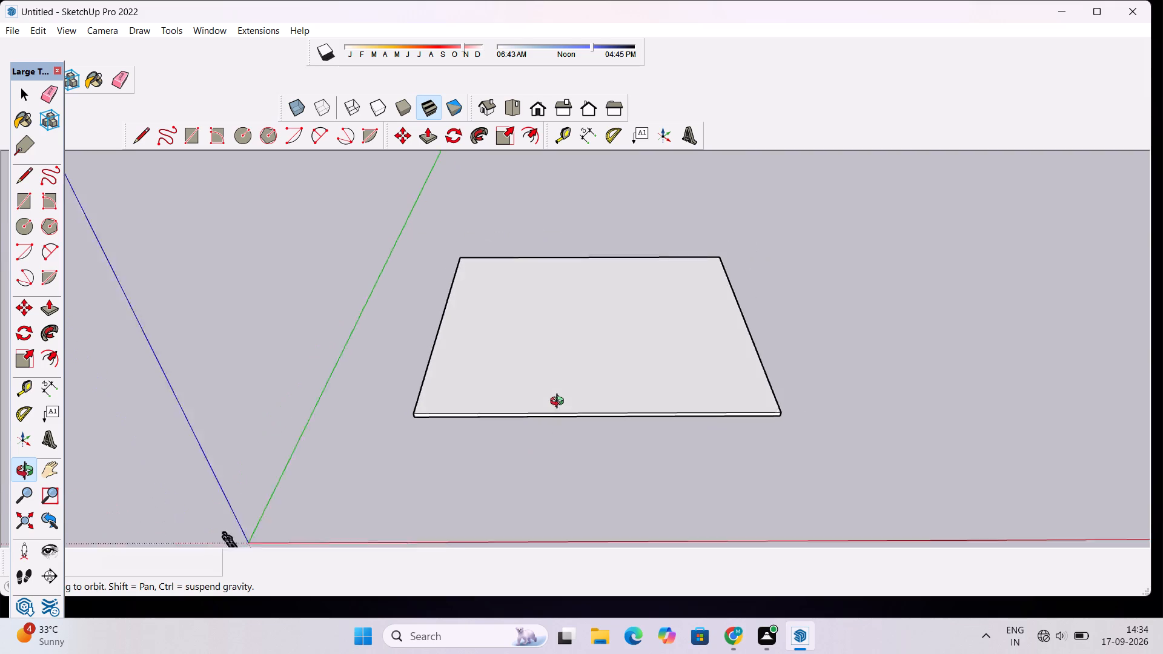
# Examine the slab's top face and front edge from the front and from nearly overhead.
pyautogui.scroll(-1, 560, 403)
pyautogui.moveTo(597, 361); pyautogui.dragTo(522, 380)
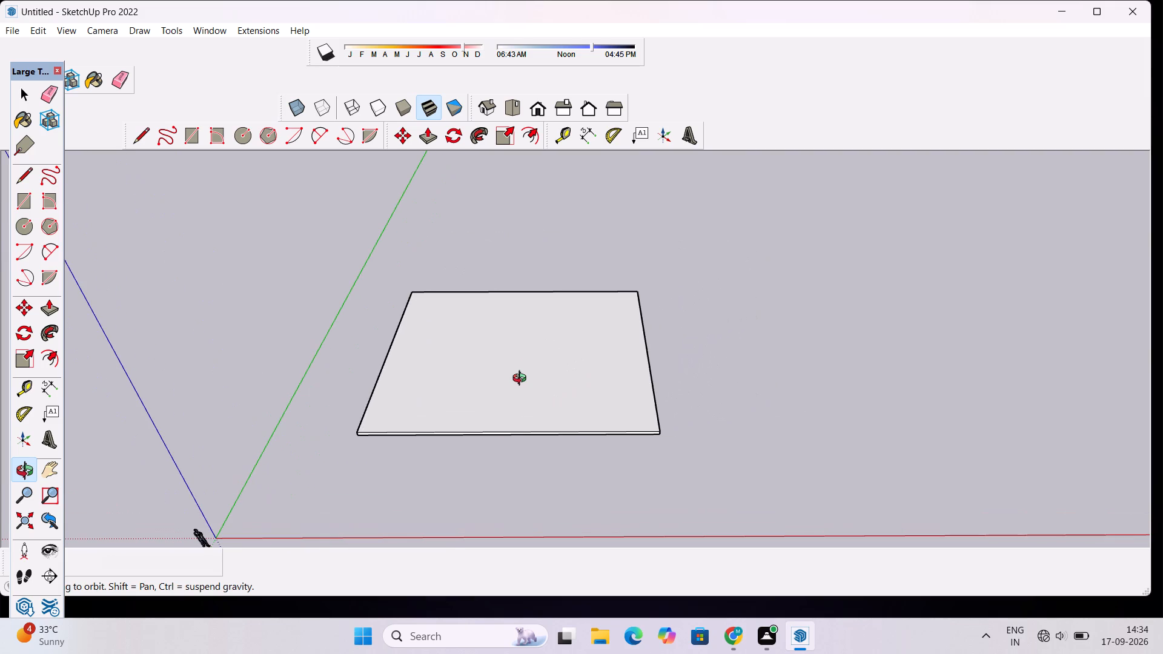
pyautogui.scroll(-4, 517, 381)
pyautogui.moveTo(525, 452); pyautogui.dragTo(524, 407)
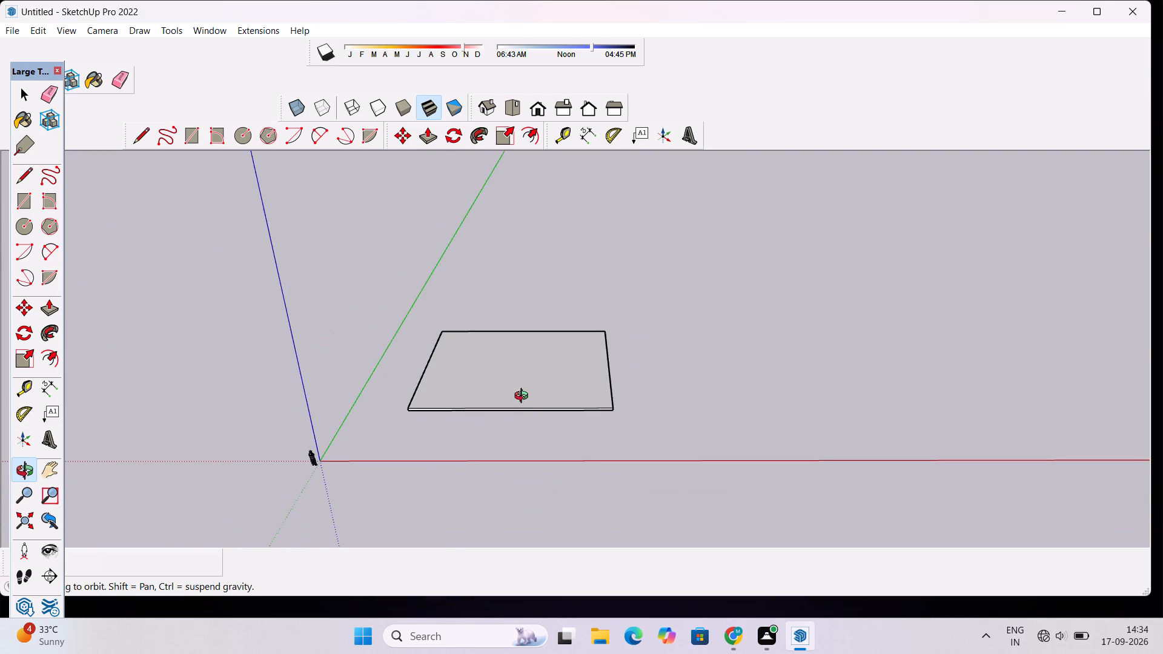
pyautogui.scroll(4, 525, 388)
pyautogui.scroll(-1, 527, 411)
pyautogui.keyDown('shift'); pyautogui.moveTo(534, 451); pyautogui.dragTo(526, 364); pyautogui.keyUp('shift')
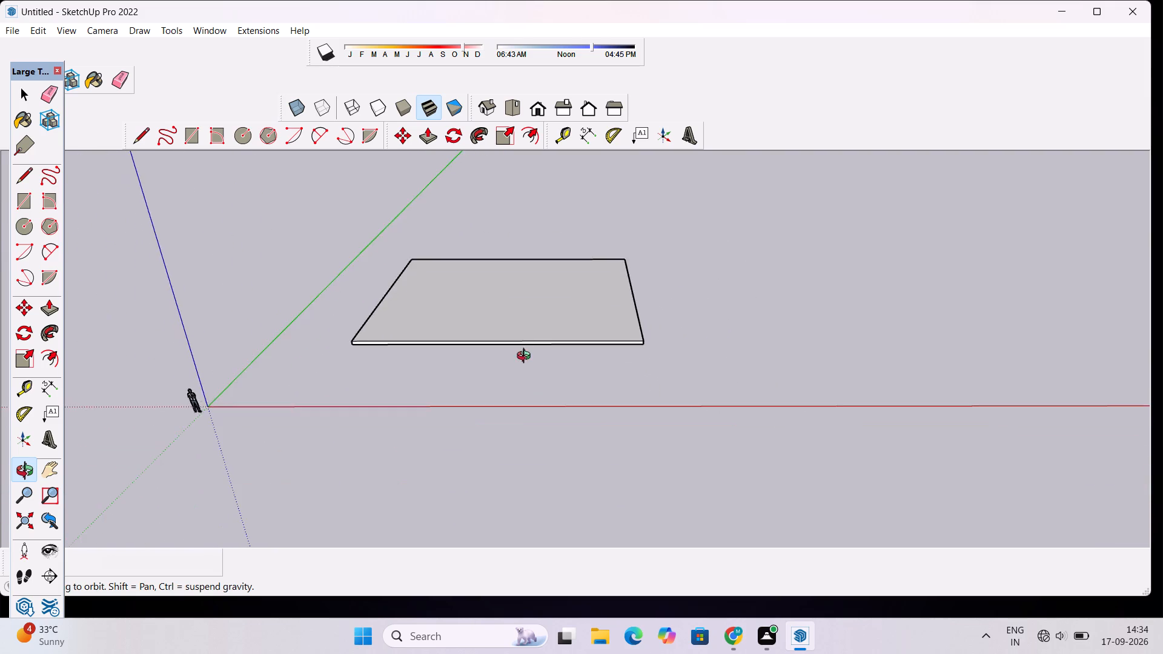
pyautogui.scroll(-4, 526, 345)
pyautogui.moveTo(539, 322); pyautogui.dragTo(540, 423)
pyautogui.scroll(3, 526, 386)
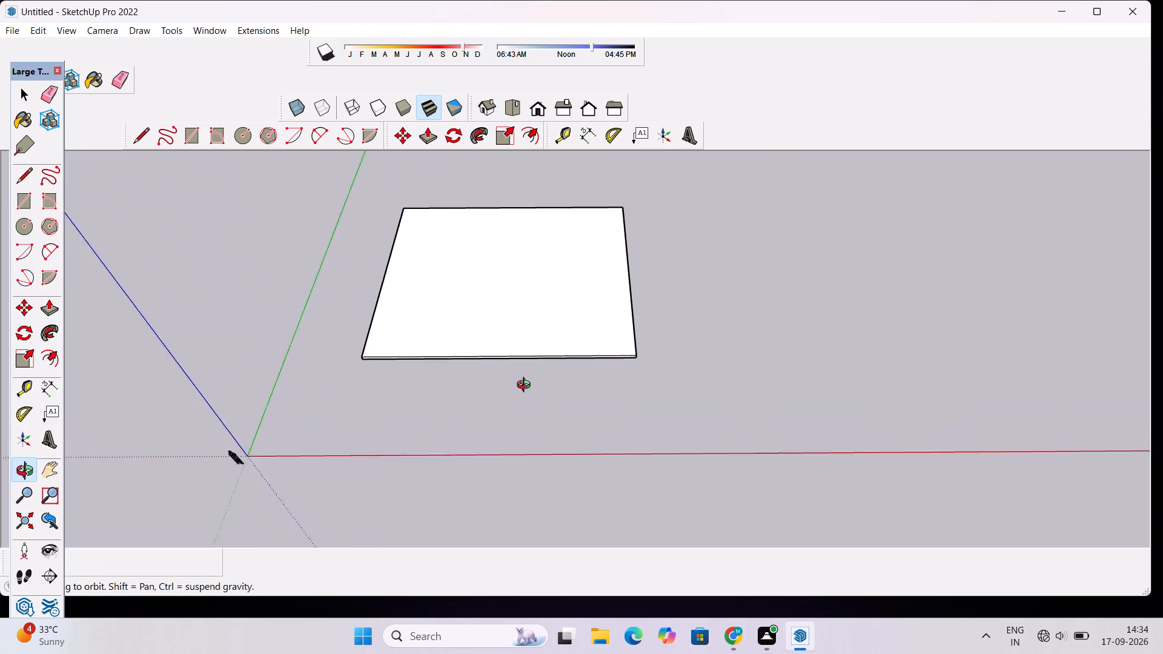
pyautogui.scroll(5, 526, 386)
pyautogui.scroll(-3, 537, 346)
pyautogui.keyDown('shift'); pyautogui.moveTo(545, 310); pyautogui.dragTo(505, 380); pyautogui.keyUp('shift')
pyautogui.scroll(-5, 505, 380)
pyautogui.moveTo(479, 453); pyautogui.dragTo(486, 355)
pyautogui.scroll(4, 487, 352)
pyautogui.keyDown('shift'); pyautogui.moveTo(508, 386); pyautogui.dragTo(505, 414); pyautogui.keyUp('shift')
pyautogui.scroll(-4, 498, 391)
pyautogui.moveTo(542, 381); pyautogui.dragTo(516, 478)
pyautogui.scroll(1, 498, 424)
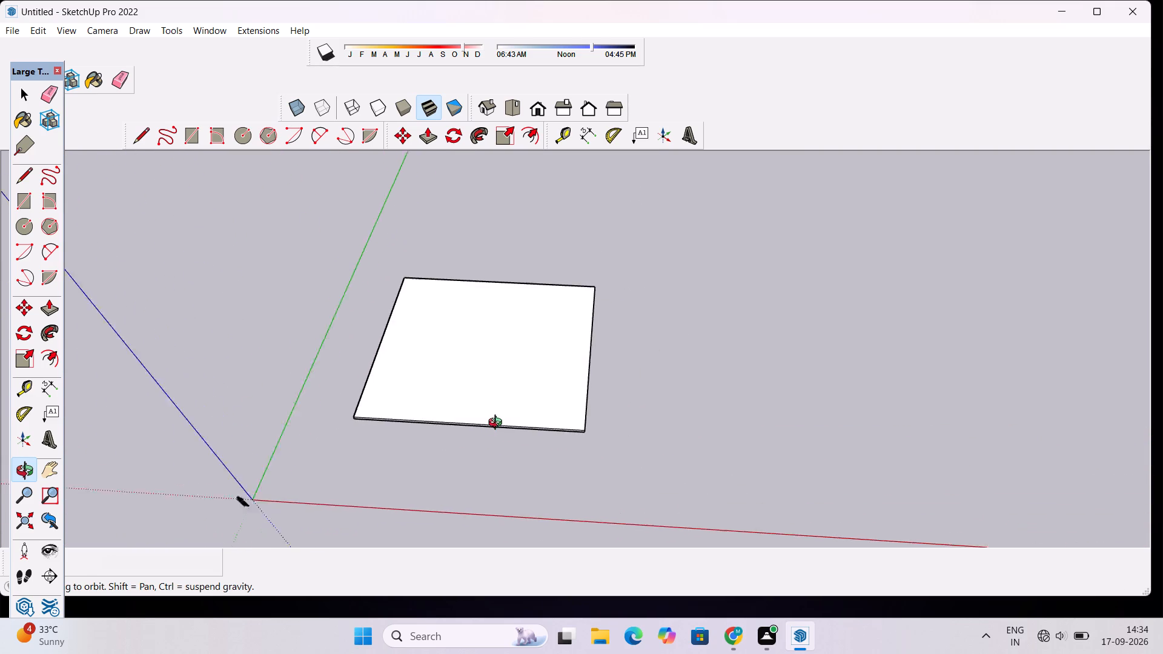
pyautogui.scroll(2, 498, 424)
pyautogui.keyDown('shift'); pyautogui.moveTo(492, 394); pyautogui.dragTo(506, 434); pyautogui.keyUp('shift')
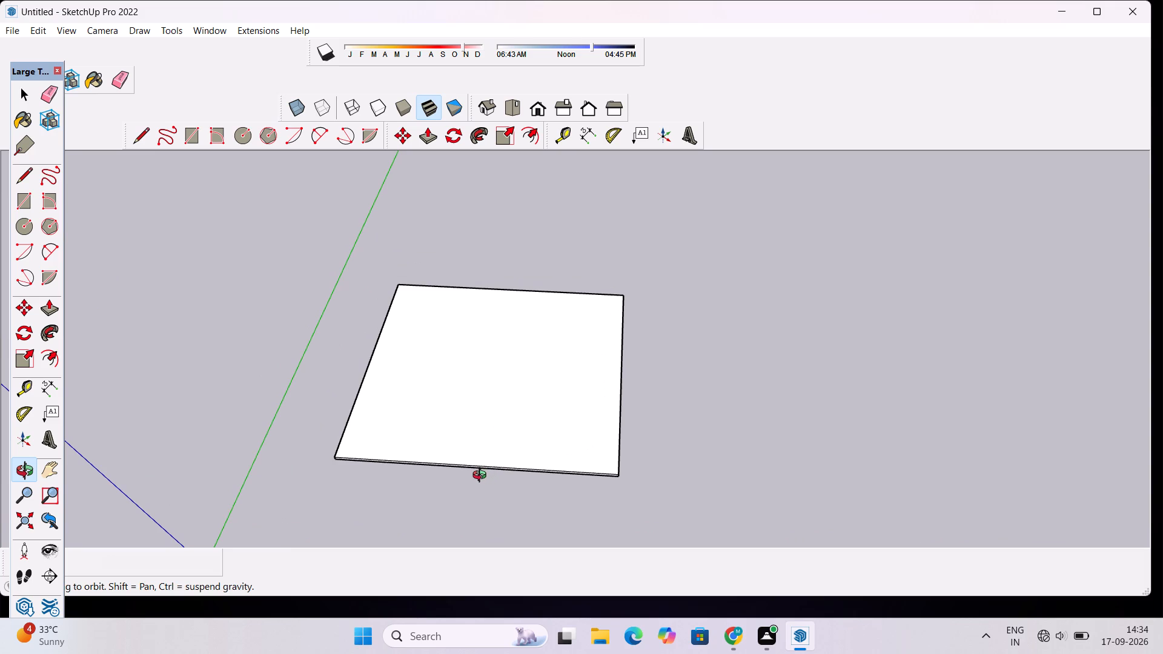
# Place a Tape Measure guide across the slab's top face, 20' back from and parallel to its front edge.
pyautogui.press('t')
pyautogui.scroll(9, 483, 472)
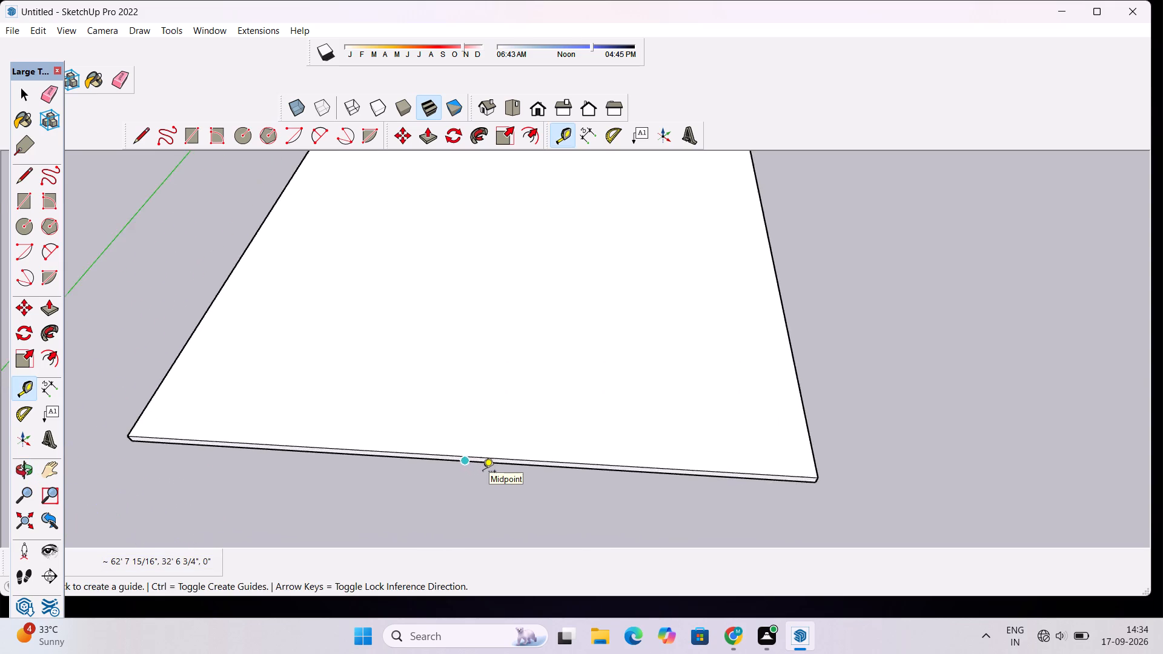
pyautogui.scroll(3, 483, 472)
pyautogui.click(457, 449)
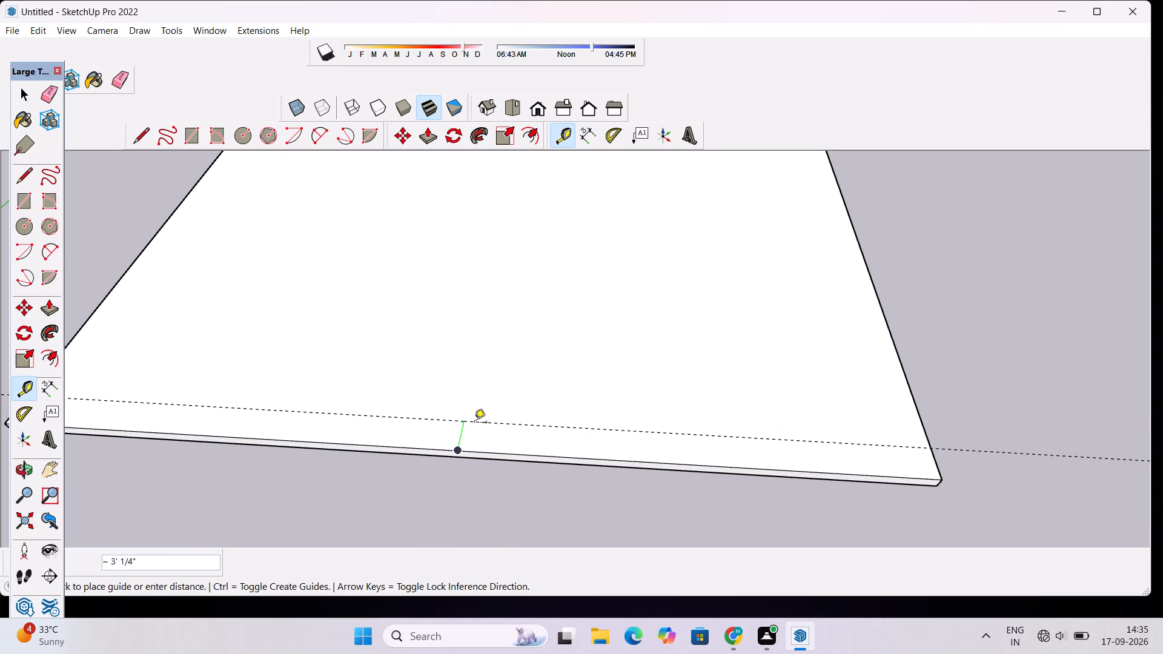
pyautogui.scroll(-7, 474, 423)
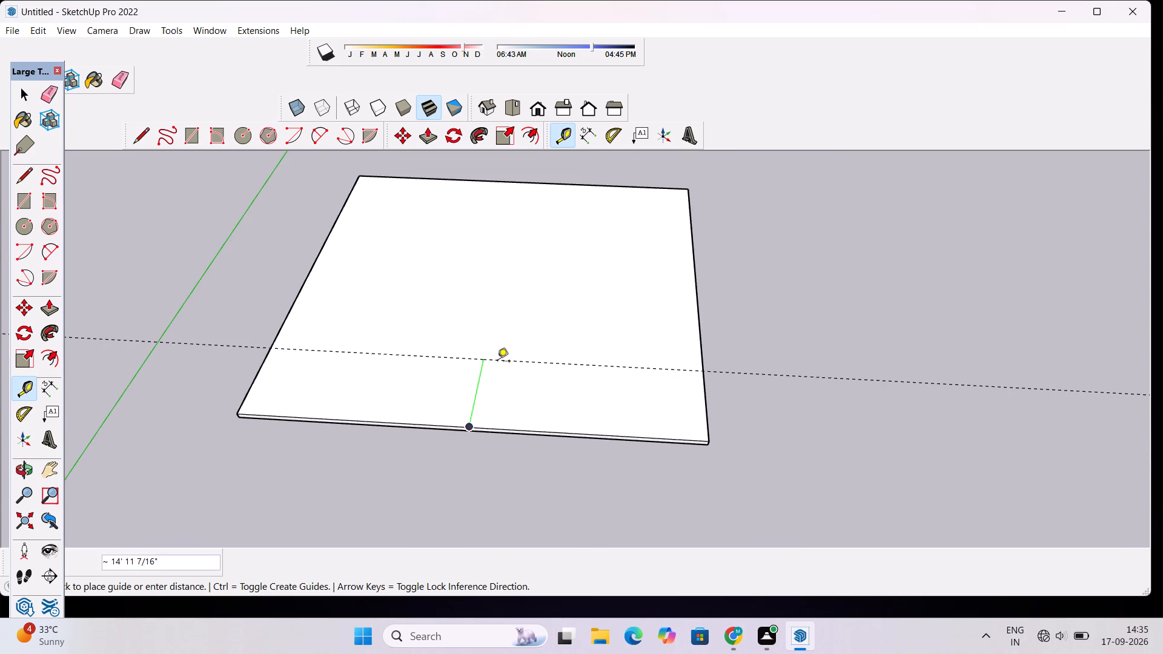
pyautogui.scroll(4, 497, 362)
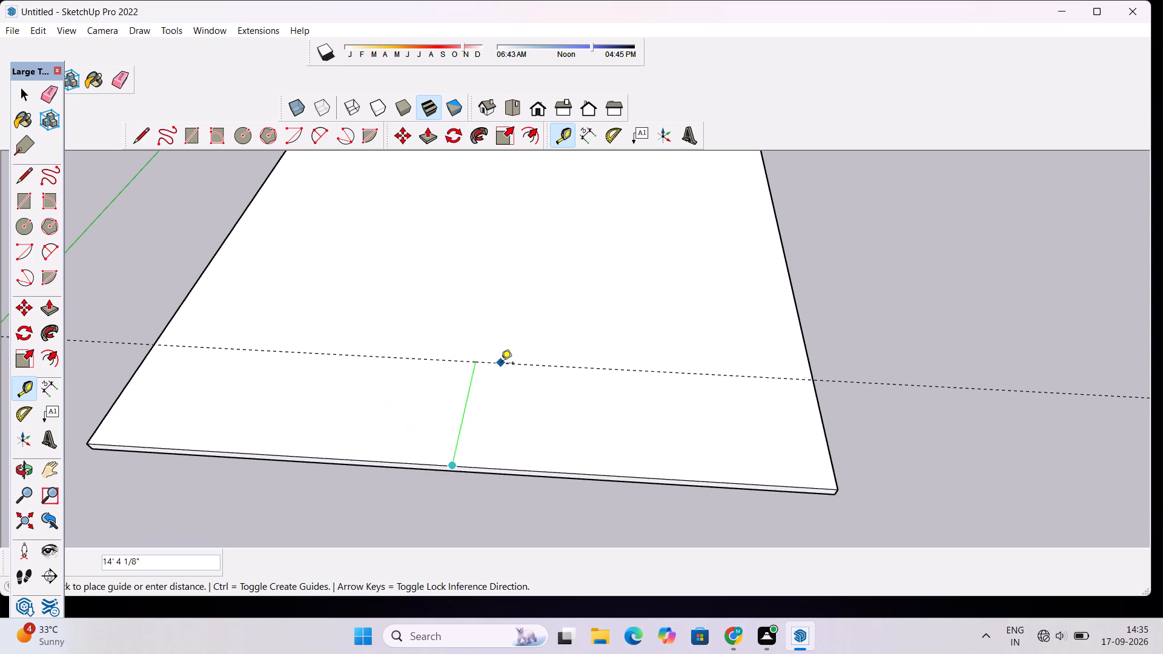
pyautogui.scroll(3, 506, 383)
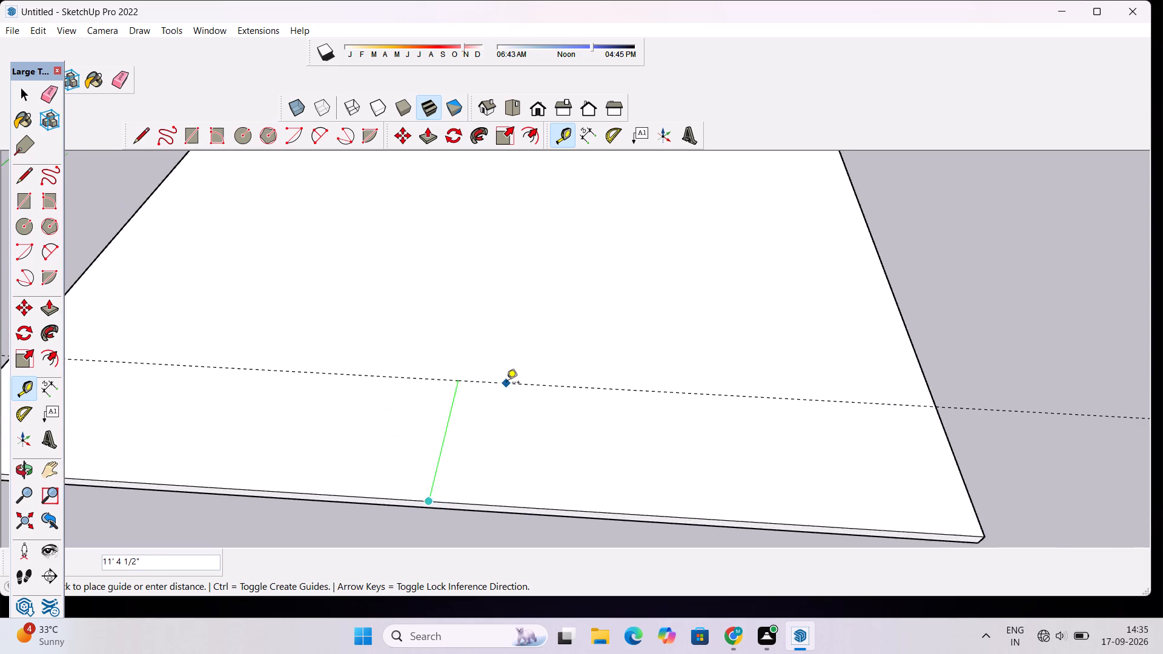
pyautogui.scroll(-10, 506, 383)
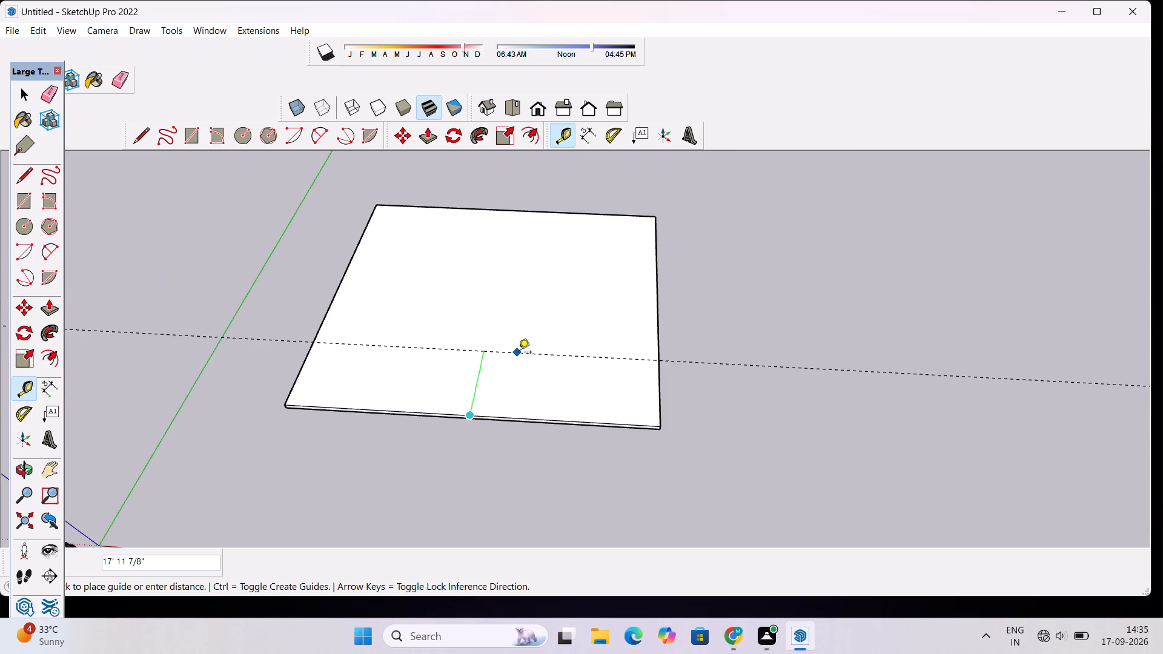
pyautogui.scroll(3, 519, 352)
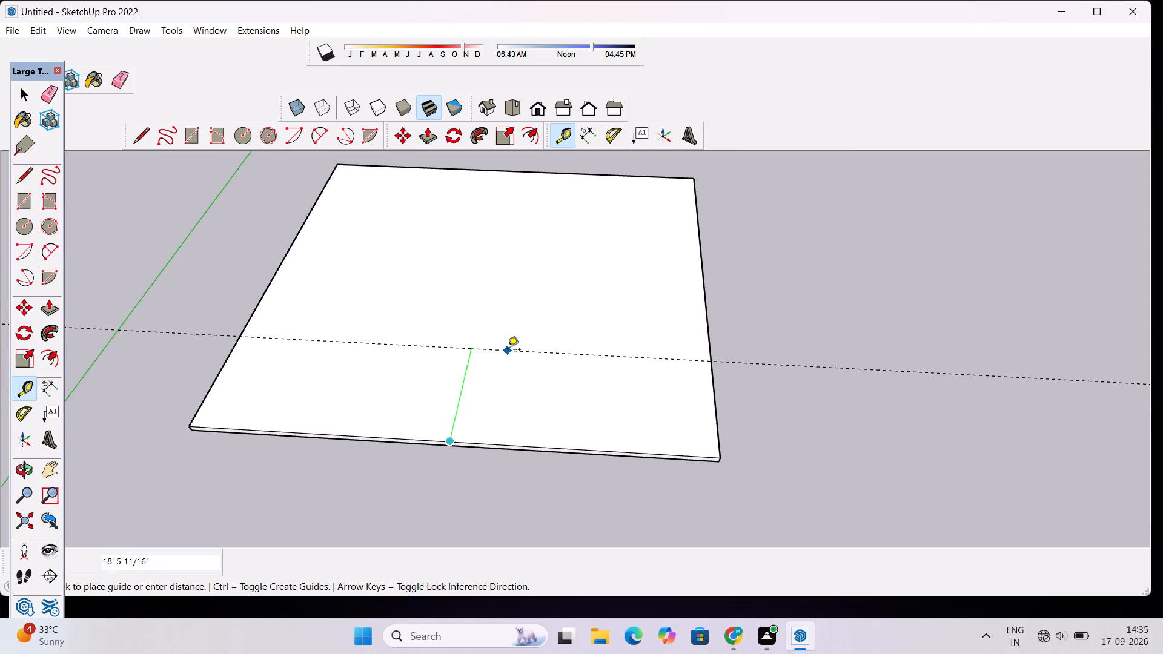
pyautogui.scroll(-5, 470, 362)
pyautogui.scroll(4, 480, 349)
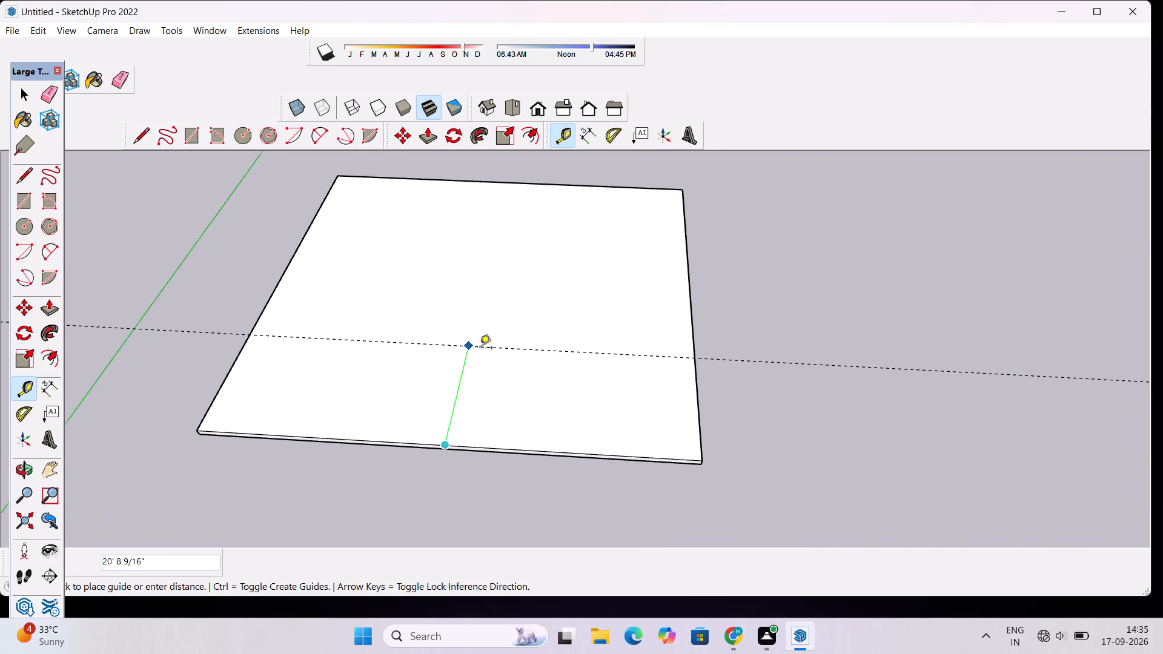
pyautogui.scroll(1, 480, 349)
pyautogui.write("20'")
pyautogui.press('Return')
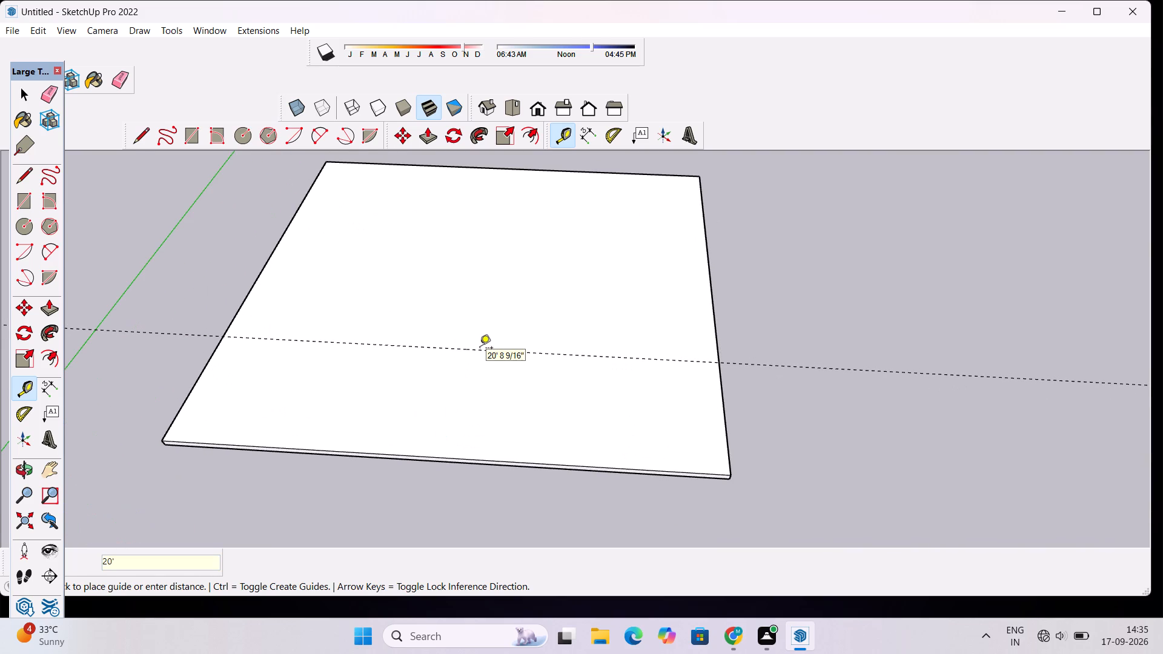
pyautogui.press('space')
# Draw an 80' line along the guide between the slab's two side edges to split the top face.
pyautogui.scroll(-4, 398, 373)
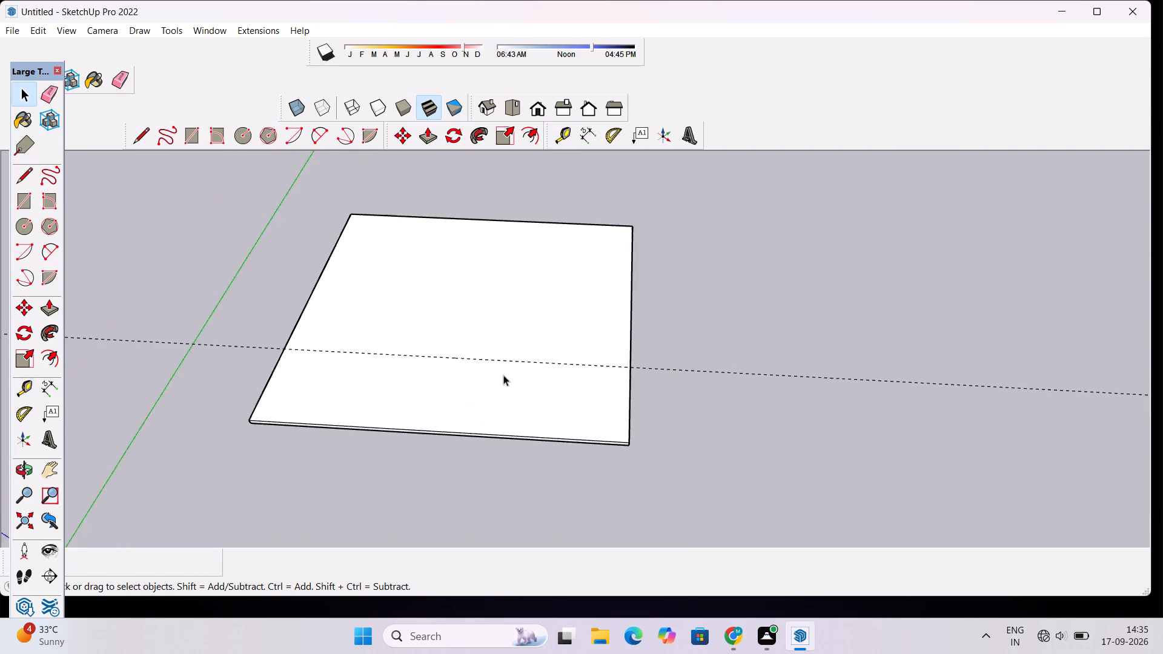
pyautogui.scroll(-1, 503, 375)
pyautogui.scroll(4, 770, 303)
pyautogui.press('l')
pyautogui.scroll(2, 565, 393)
pyautogui.click(564, 393)
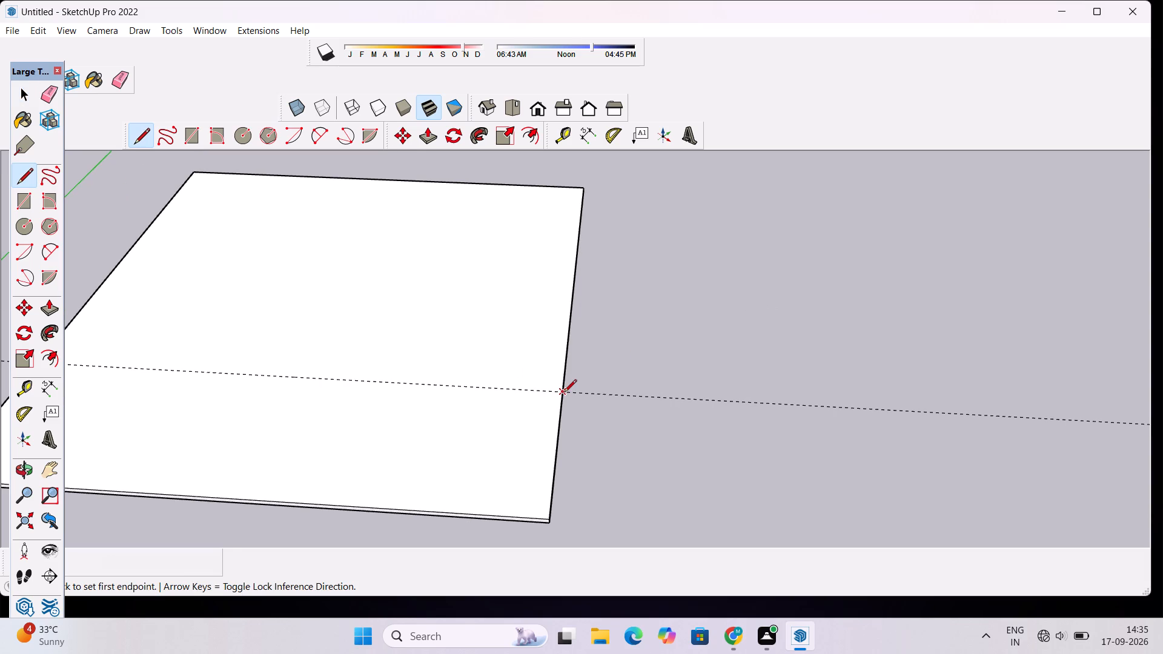
pyautogui.scroll(-6, 501, 379)
pyautogui.scroll(1, 560, 380)
pyautogui.scroll(-3, 560, 380)
pyautogui.scroll(8, 253, 356)
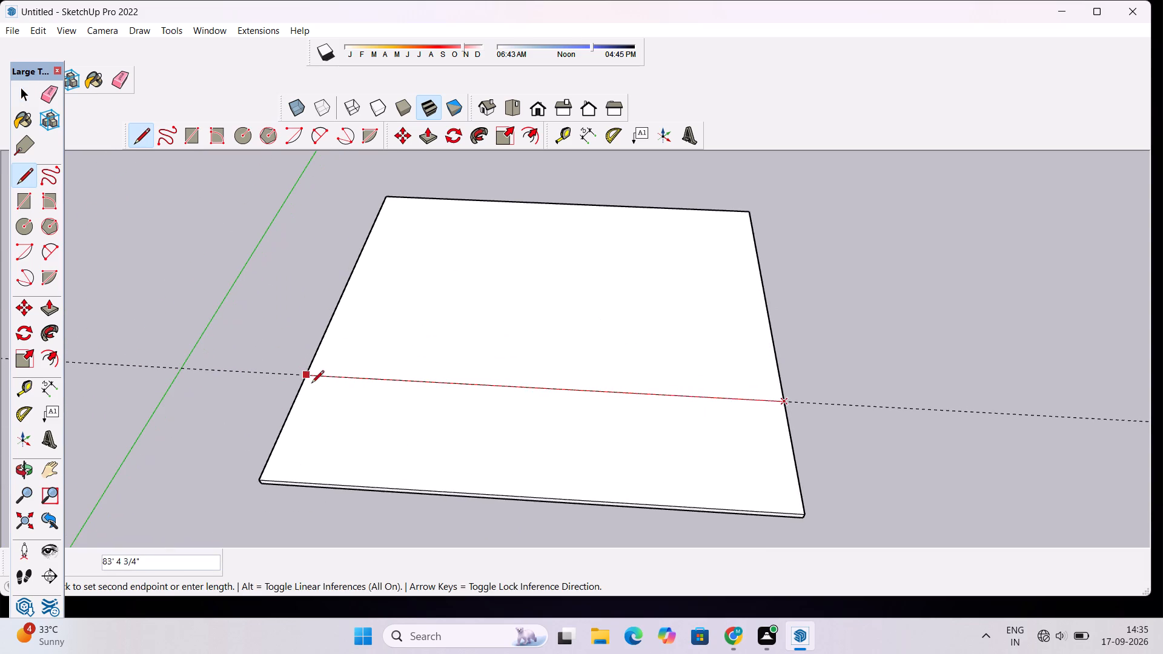
pyautogui.click(306, 374)
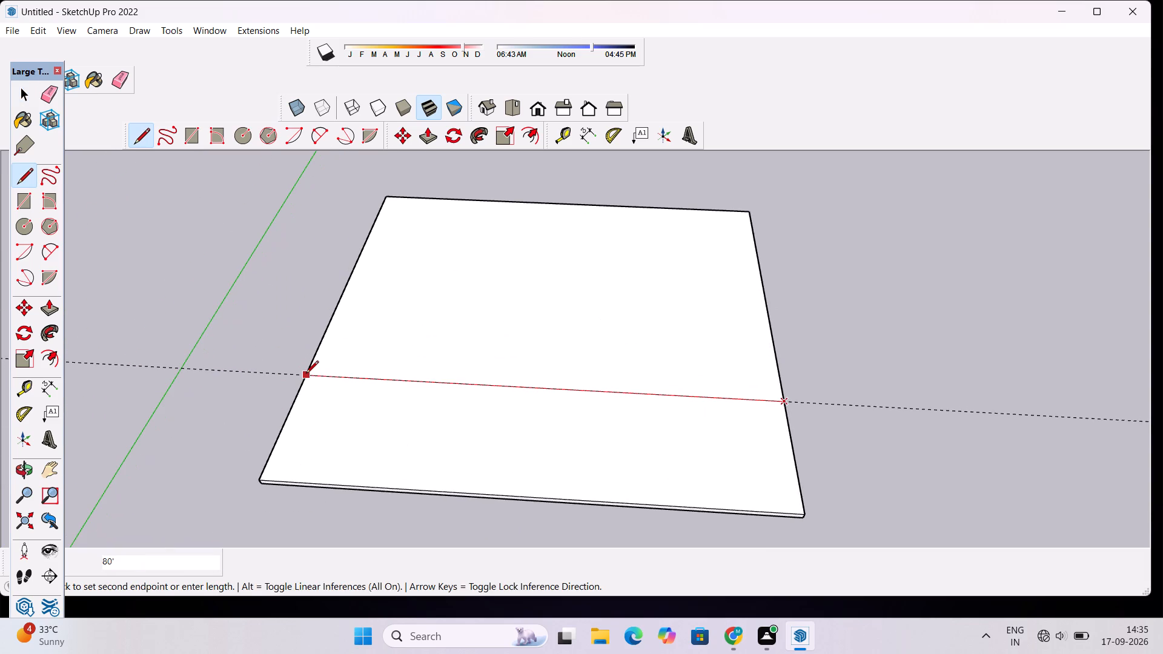
pyautogui.scroll(-2, 351, 398)
pyautogui.press('space')
pyautogui.press('o')
pyautogui.moveTo(744, 422); pyautogui.dragTo(706, 418)
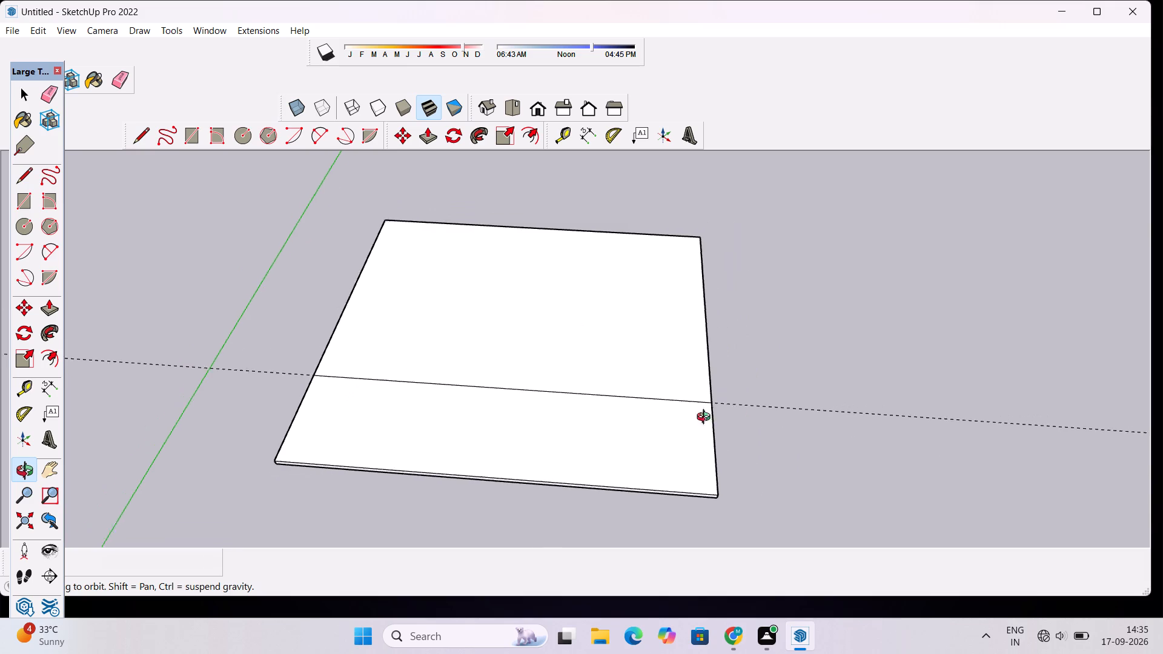
# Examine the divided slab from its front corners, its far side and from above.
pyautogui.moveTo(706, 418); pyautogui.dragTo(520, 293)
pyautogui.moveTo(519, 383); pyautogui.dragTo(615, 395)
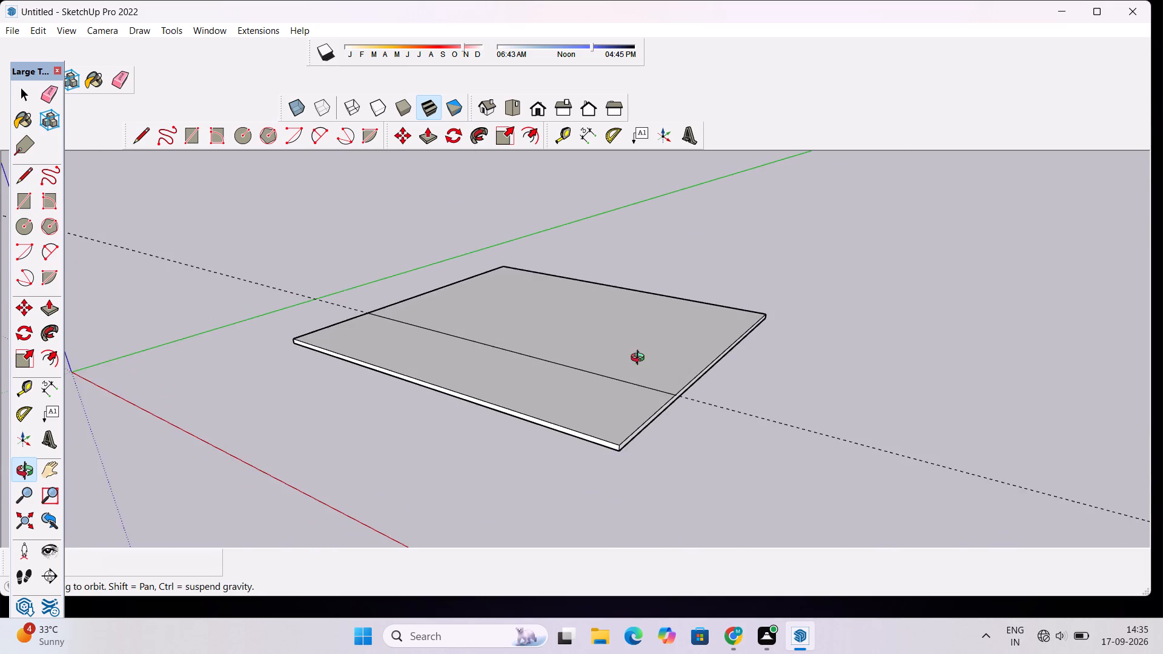
pyautogui.scroll(-4, 641, 356)
pyautogui.keyDown('shift'); pyautogui.moveTo(676, 312); pyautogui.dragTo(546, 346); pyautogui.keyUp('shift')
pyautogui.scroll(-3, 557, 303)
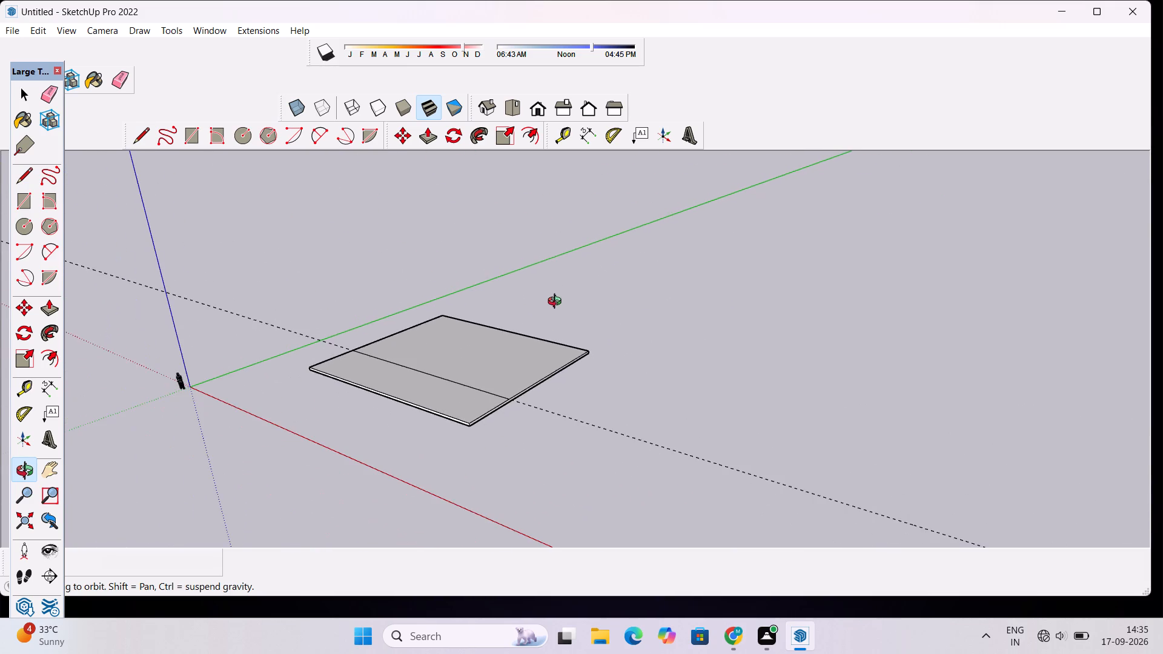
pyautogui.moveTo(542, 369); pyautogui.dragTo(531, 448)
pyautogui.scroll(5, 357, 352)
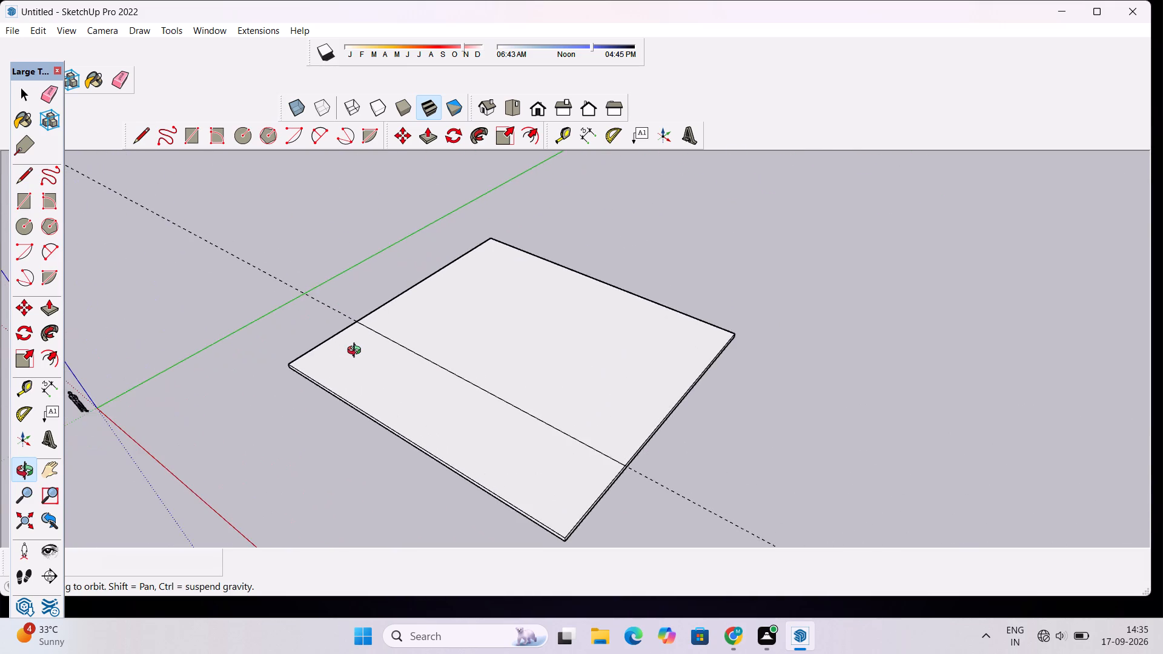
pyautogui.scroll(-5, 357, 352)
pyautogui.moveTo(285, 383); pyautogui.dragTo(703, 326)
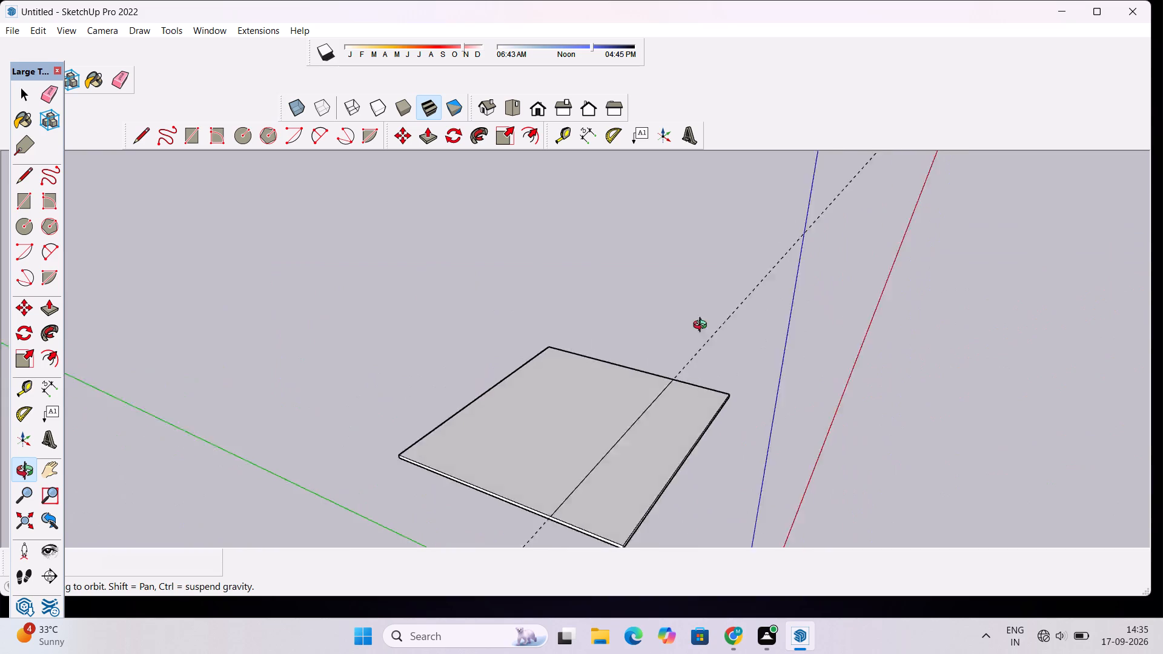
pyautogui.moveTo(703, 326); pyautogui.dragTo(432, 302)
pyautogui.scroll(-6, 466, 289)
pyautogui.moveTo(484, 303); pyautogui.dragTo(440, 455)
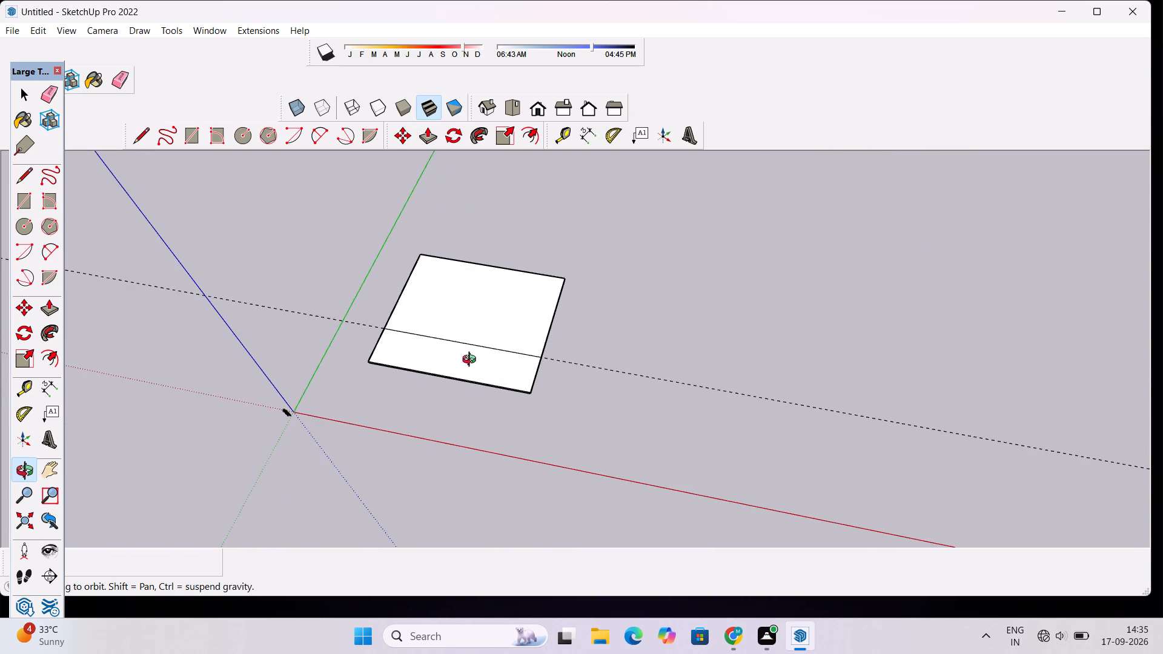
pyautogui.scroll(5, 472, 333)
pyautogui.keyDown('shift'); pyautogui.moveTo(475, 311); pyautogui.dragTo(466, 342); pyautogui.keyUp('shift')
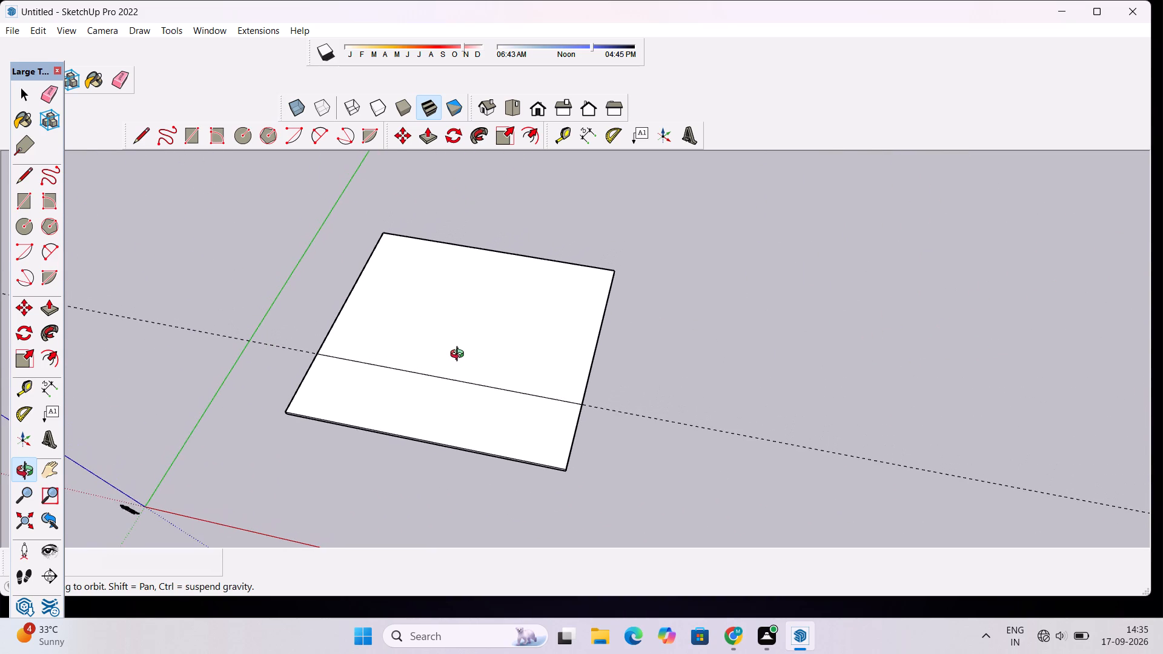
pyautogui.scroll(3, 452, 366)
# Erase the dashed construction guide that runs across the slab along the dividing line.
pyautogui.press('e')
pyautogui.scroll(-7, 476, 322)
pyautogui.moveTo(678, 362); pyautogui.dragTo(681, 392)
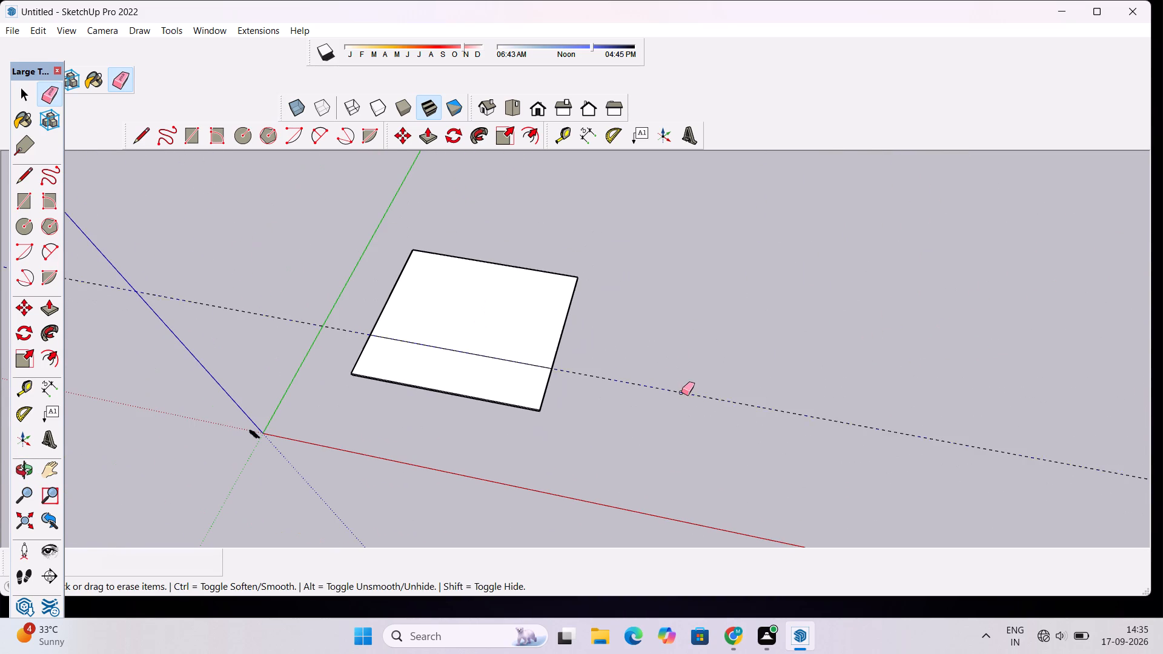
pyautogui.moveTo(681, 392); pyautogui.dragTo(682, 402)
pyautogui.scroll(1, 399, 352)
pyautogui.press('space')
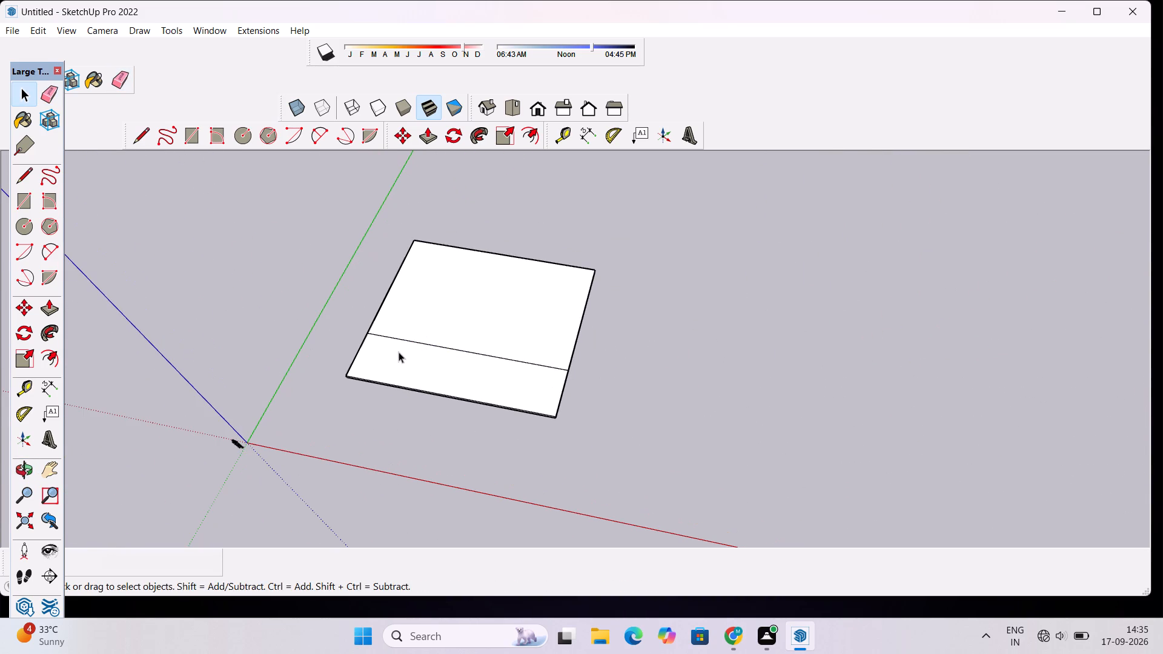
# Examine the slab's front strip and dividing line from the front and from both front corners.
pyautogui.write('o')
pyautogui.moveTo(686, 346); pyautogui.dragTo(502, 257)
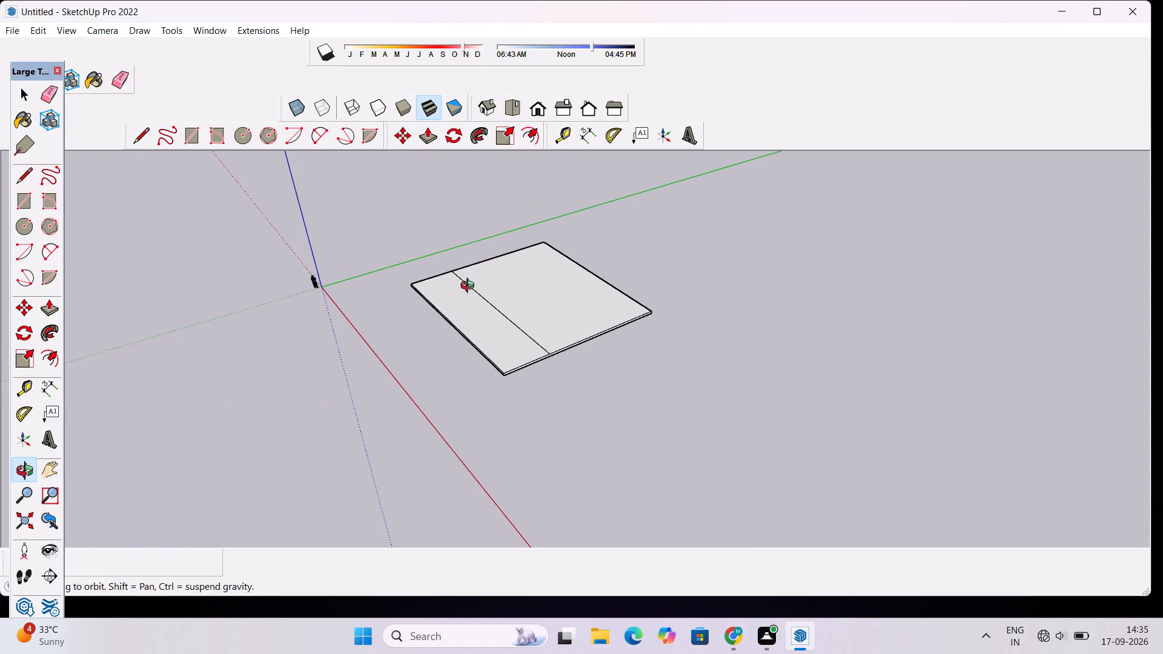
pyautogui.scroll(5, 469, 288)
pyautogui.moveTo(429, 296); pyautogui.dragTo(704, 300)
pyautogui.scroll(-5, 635, 301)
pyautogui.moveTo(667, 331); pyautogui.dragTo(600, 387)
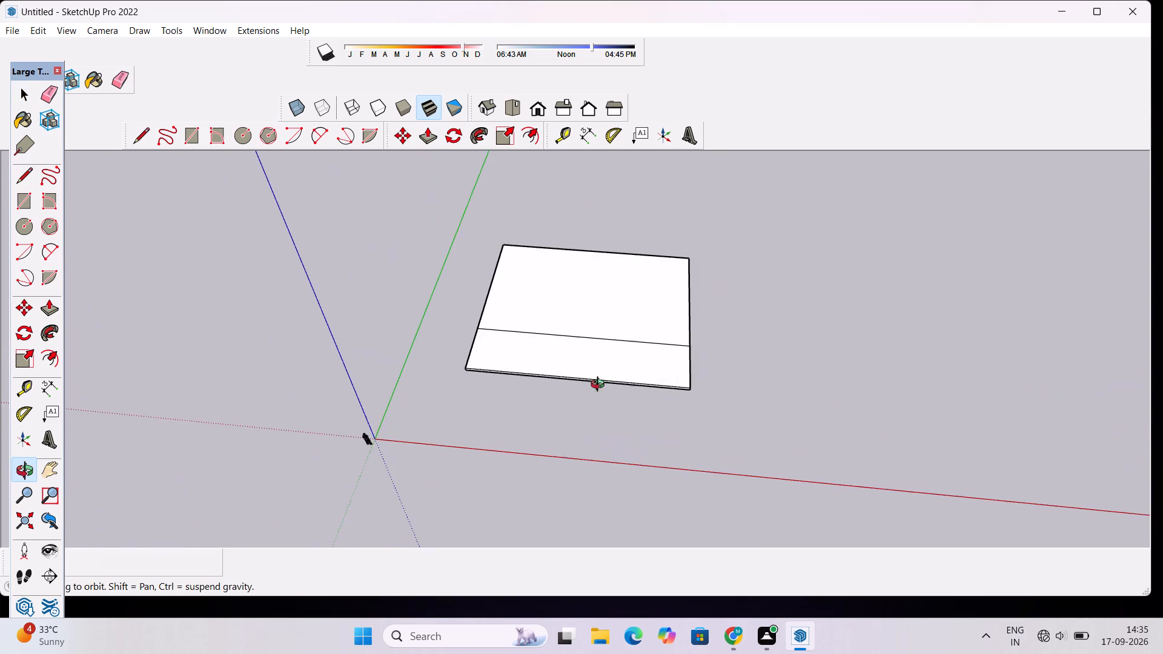
pyautogui.scroll(3, 621, 354)
pyautogui.keyDown('shift'); pyautogui.moveTo(652, 305); pyautogui.dragTo(509, 288); pyautogui.keyUp('shift')
pyautogui.scroll(-2, 509, 288)
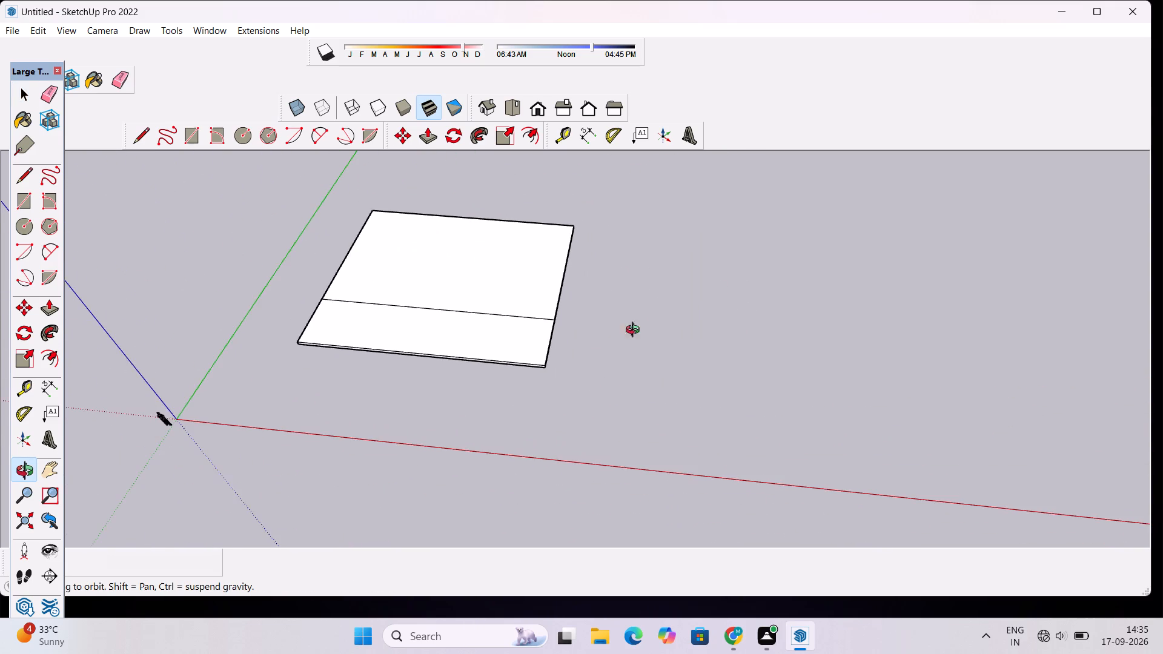
pyautogui.moveTo(656, 335); pyautogui.dragTo(528, 306)
pyautogui.scroll(4, 537, 332)
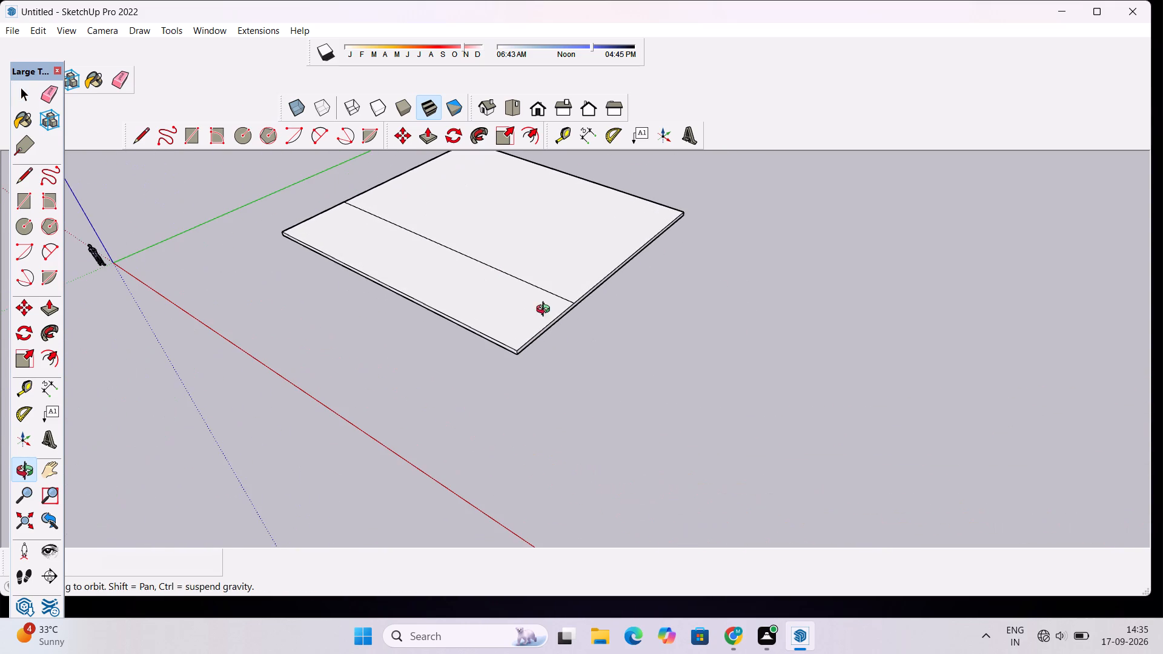
pyautogui.moveTo(426, 292); pyautogui.dragTo(652, 262)
pyautogui.scroll(-2, 657, 256)
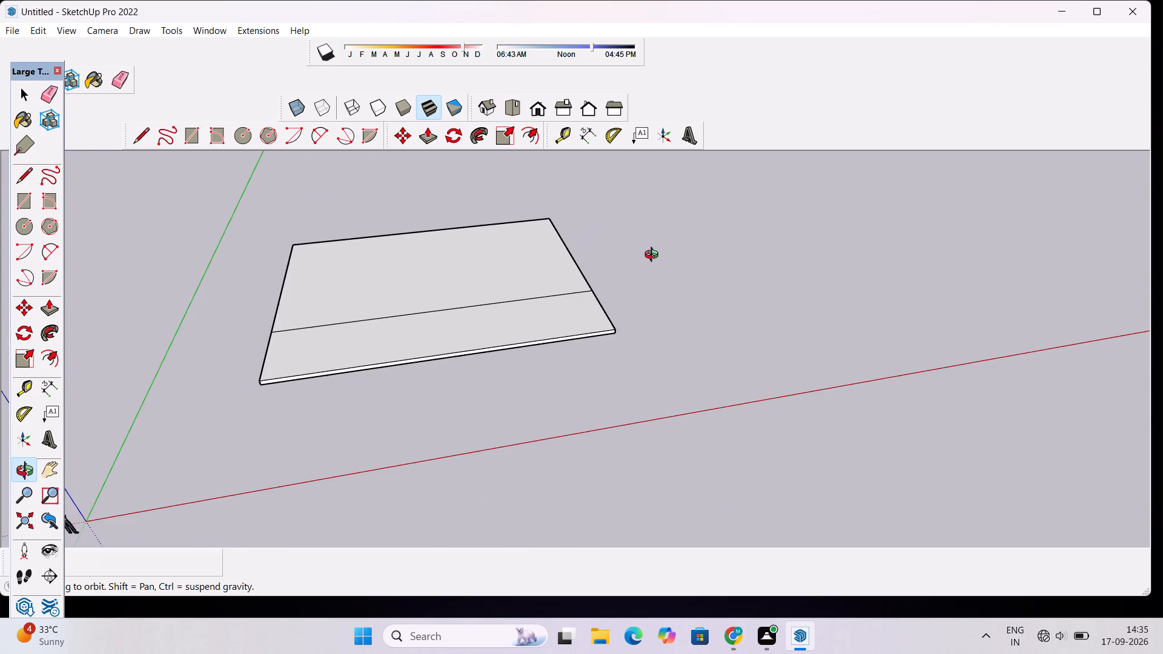
pyautogui.moveTo(629, 302); pyautogui.dragTo(519, 330)
pyautogui.scroll(-4, 503, 299)
pyautogui.keyDown('shift'); pyautogui.moveTo(498, 288); pyautogui.dragTo(515, 351); pyautogui.keyUp('shift')
pyautogui.scroll(1, 463, 356)
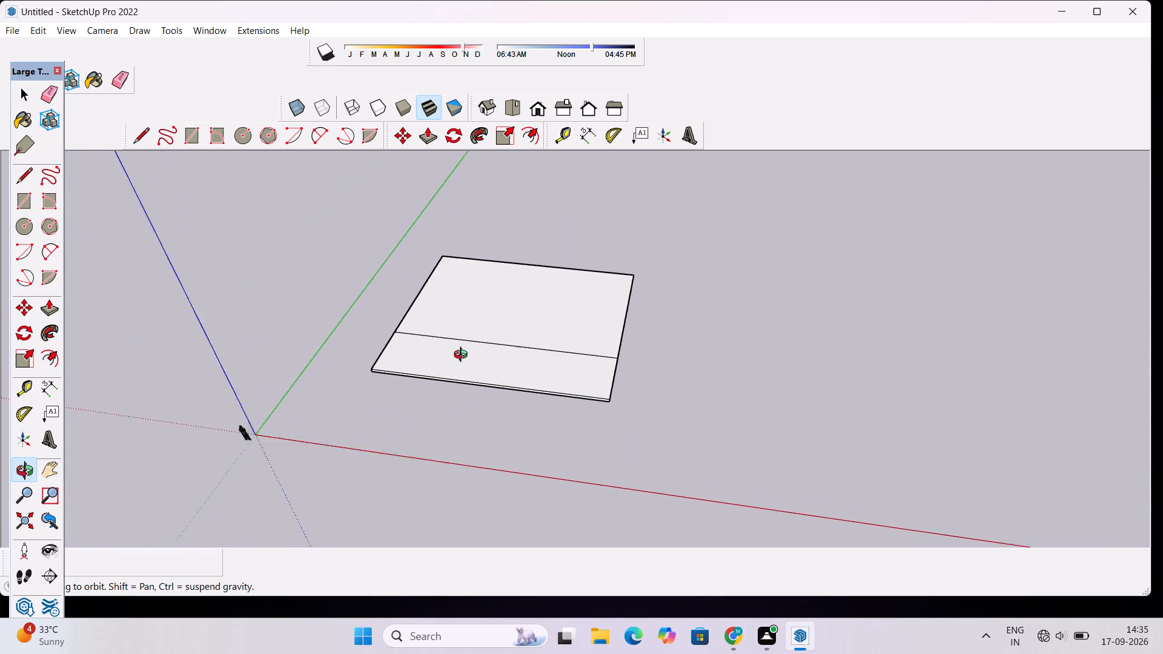
pyautogui.scroll(2, 463, 356)
pyautogui.moveTo(431, 356); pyautogui.dragTo(346, 347)
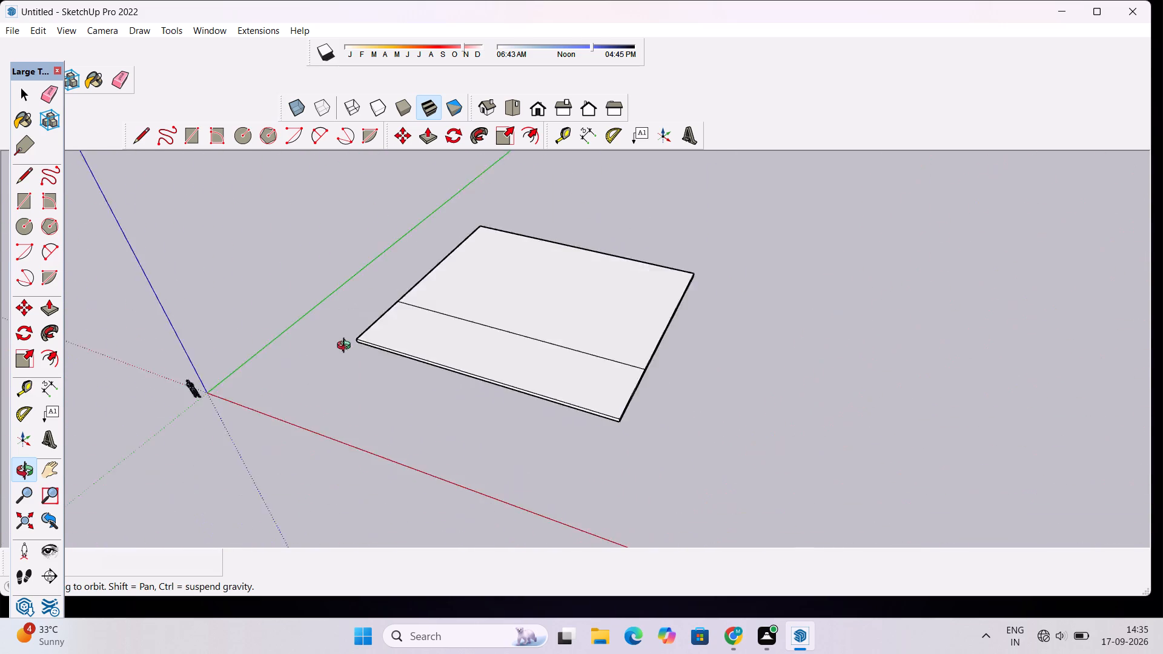
pyautogui.moveTo(346, 347); pyautogui.dragTo(191, 335)
# Inspect the slab's side edges, underside and opposite side from low, eye-level and steep viewpoints.
pyautogui.scroll(5, 544, 406)
pyautogui.moveTo(667, 421); pyautogui.dragTo(576, 360)
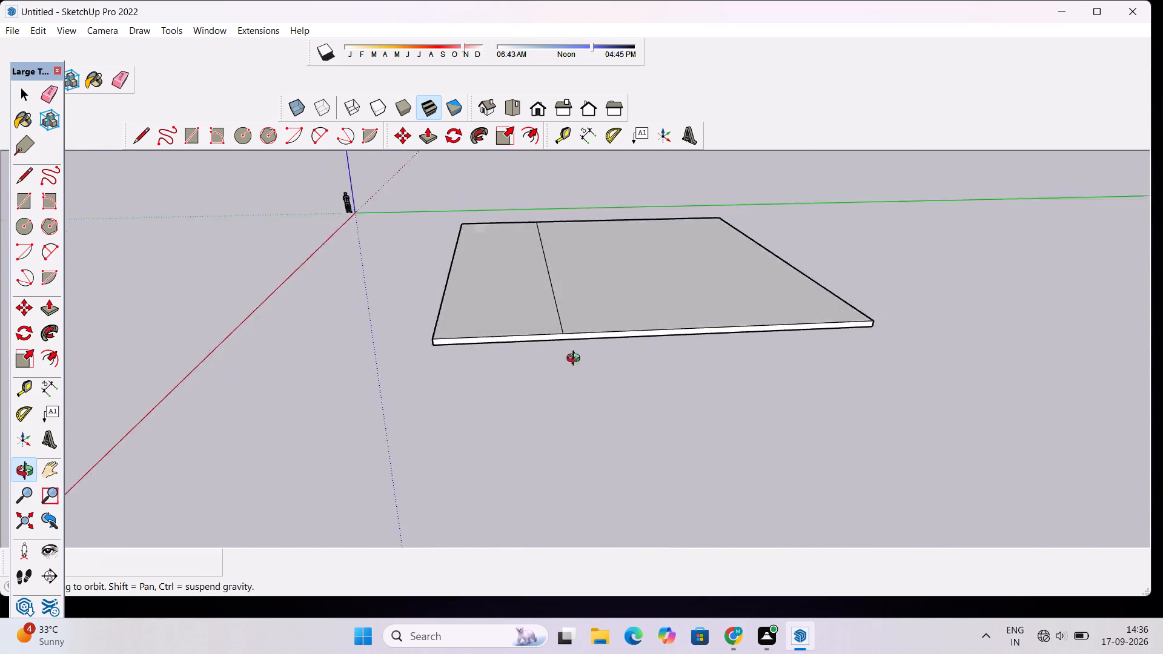
pyautogui.moveTo(576, 360); pyautogui.dragTo(758, 484)
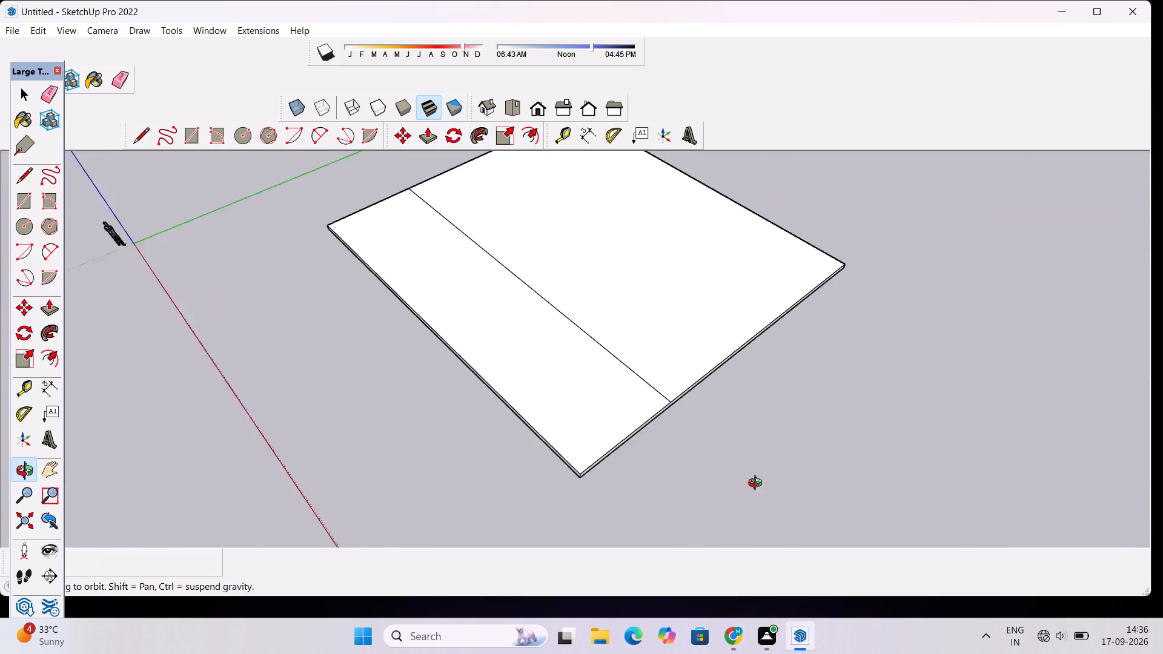
pyautogui.moveTo(758, 484); pyautogui.dragTo(604, 305)
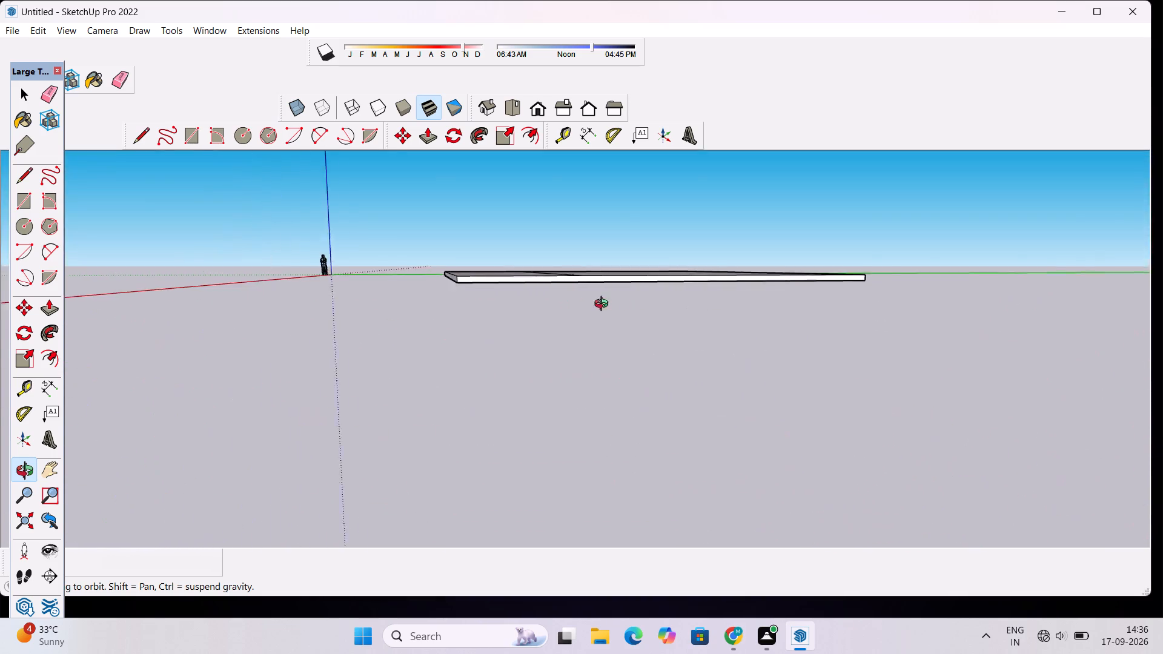
pyautogui.moveTo(604, 305); pyautogui.dragTo(1052, 246)
pyautogui.scroll(-5, 628, 272)
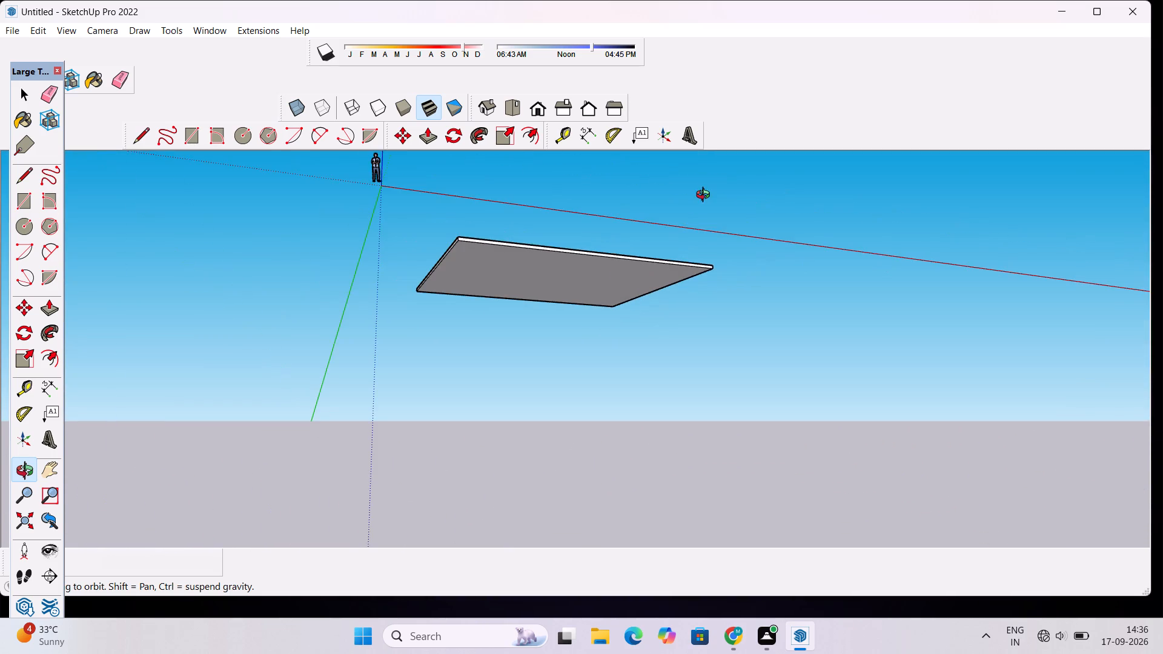
pyautogui.moveTo(706, 196); pyautogui.dragTo(592, 494)
pyautogui.scroll(2, 365, 339)
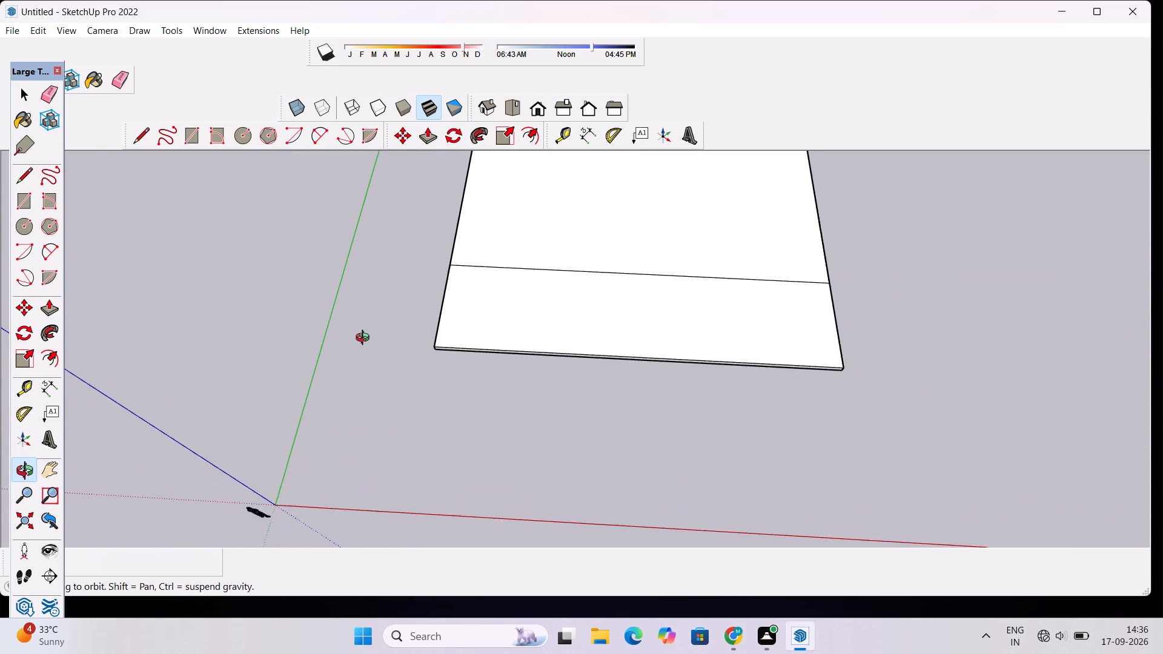
pyautogui.scroll(2, 365, 339)
pyautogui.scroll(-5, 365, 332)
pyautogui.moveTo(340, 326); pyautogui.dragTo(841, 267)
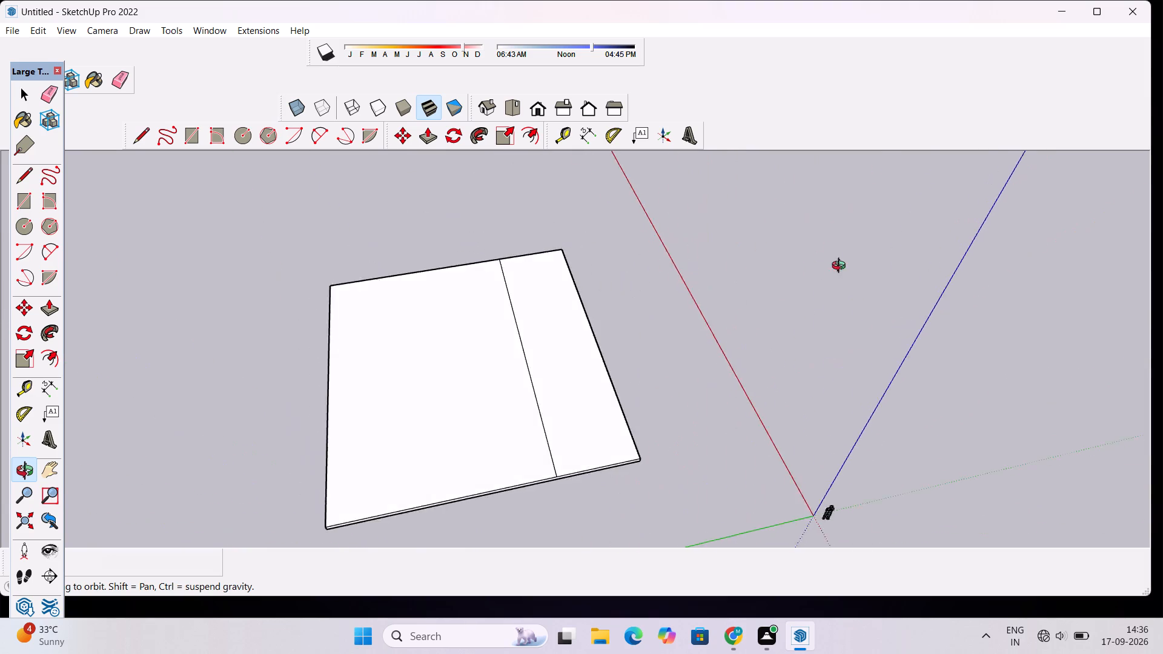
pyautogui.moveTo(841, 267); pyautogui.dragTo(873, 277)
pyautogui.moveTo(1003, 451); pyautogui.dragTo(843, 406)
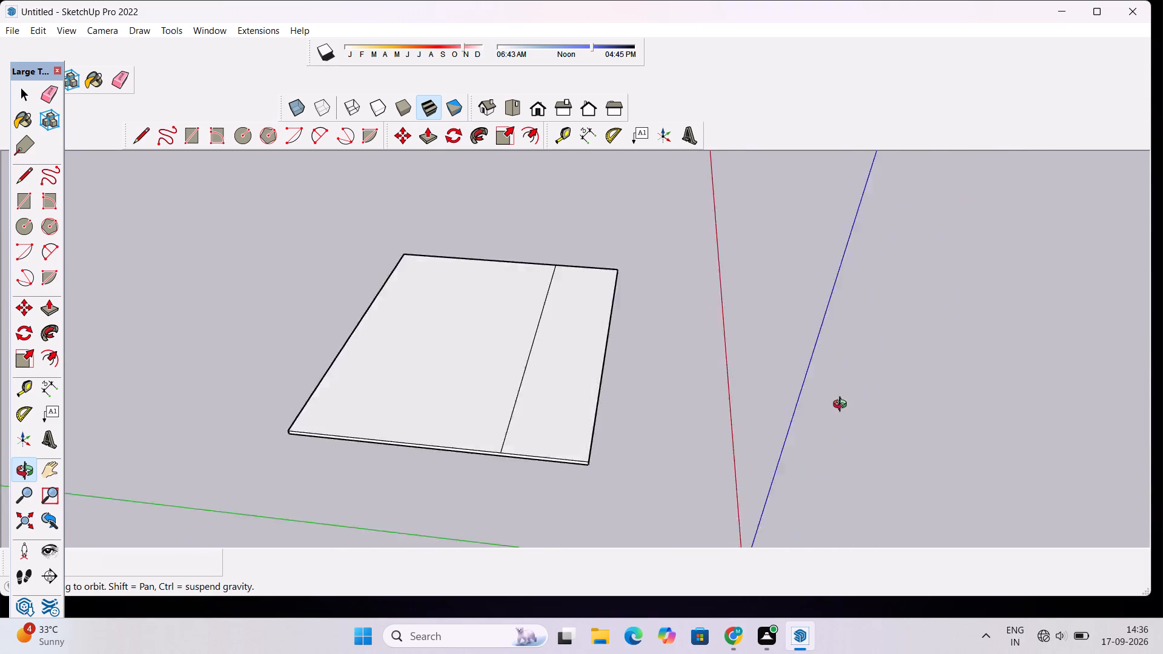
pyautogui.moveTo(843, 406); pyautogui.dragTo(726, 277)
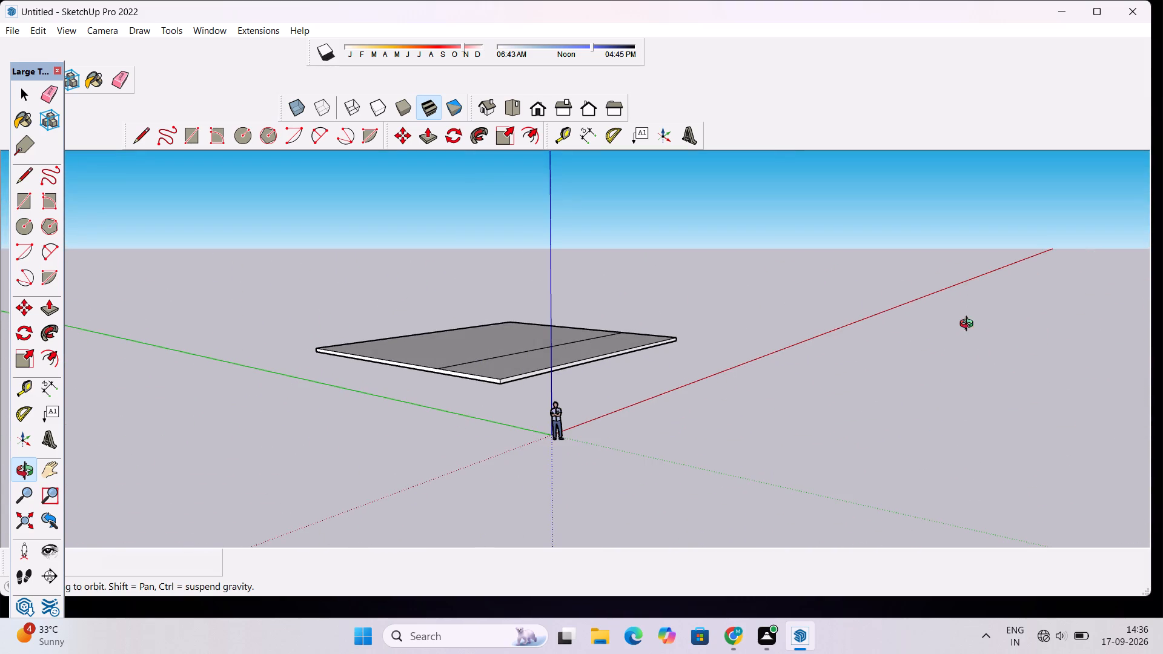
pyautogui.moveTo(981, 353); pyautogui.dragTo(520, 342)
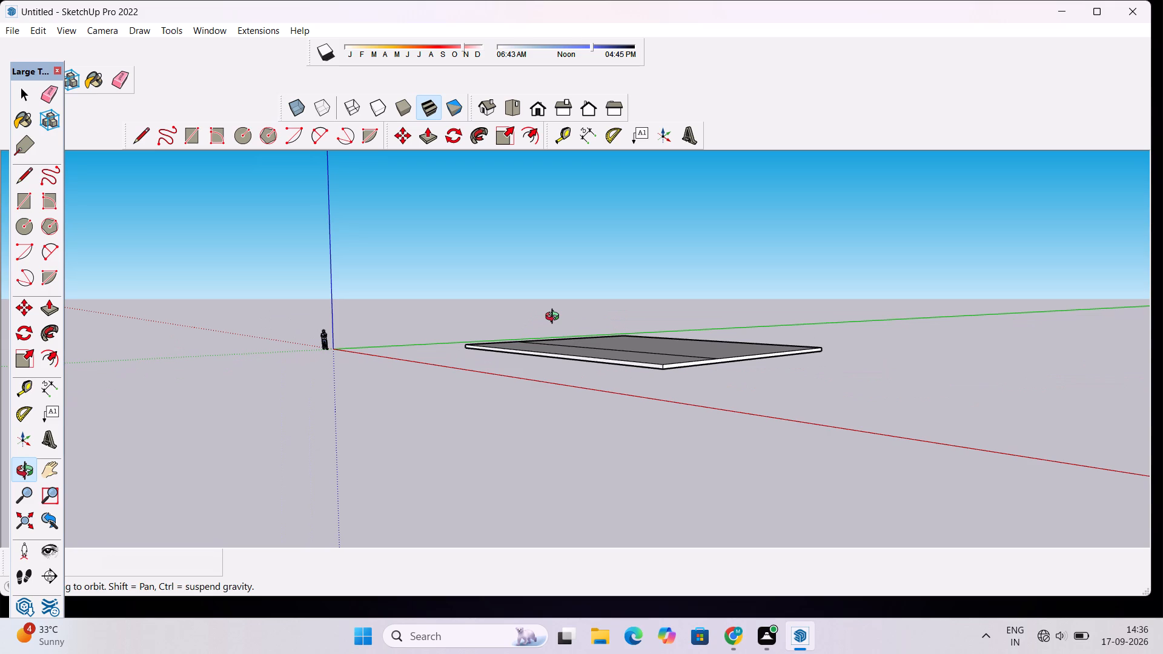
# Examine the whole slab from a distance in relation to the origin, axes and scale figure.
pyautogui.scroll(-5, 563, 314)
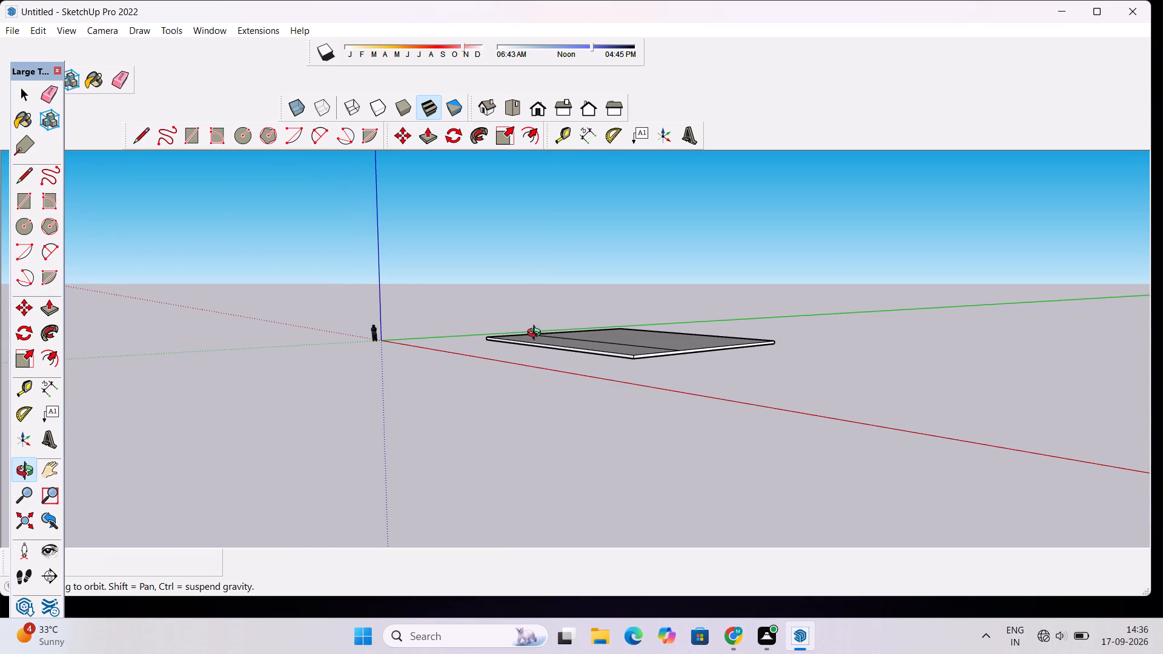
pyautogui.moveTo(537, 334); pyautogui.dragTo(534, 420)
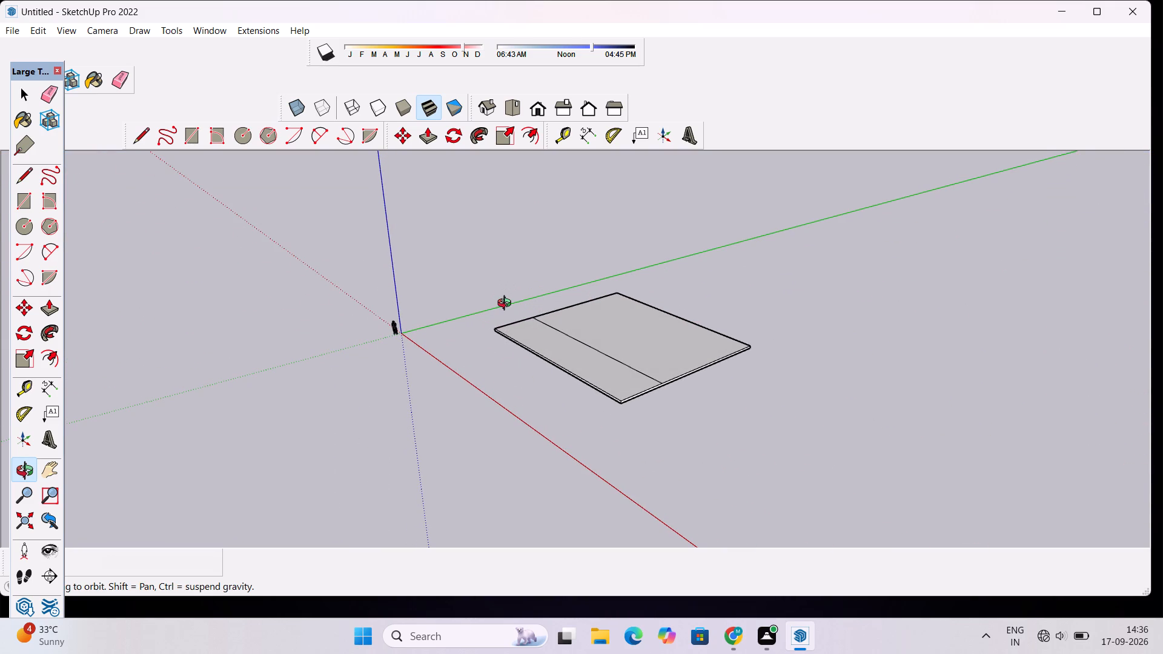
pyautogui.scroll(1, 507, 305)
pyautogui.scroll(-4, 538, 249)
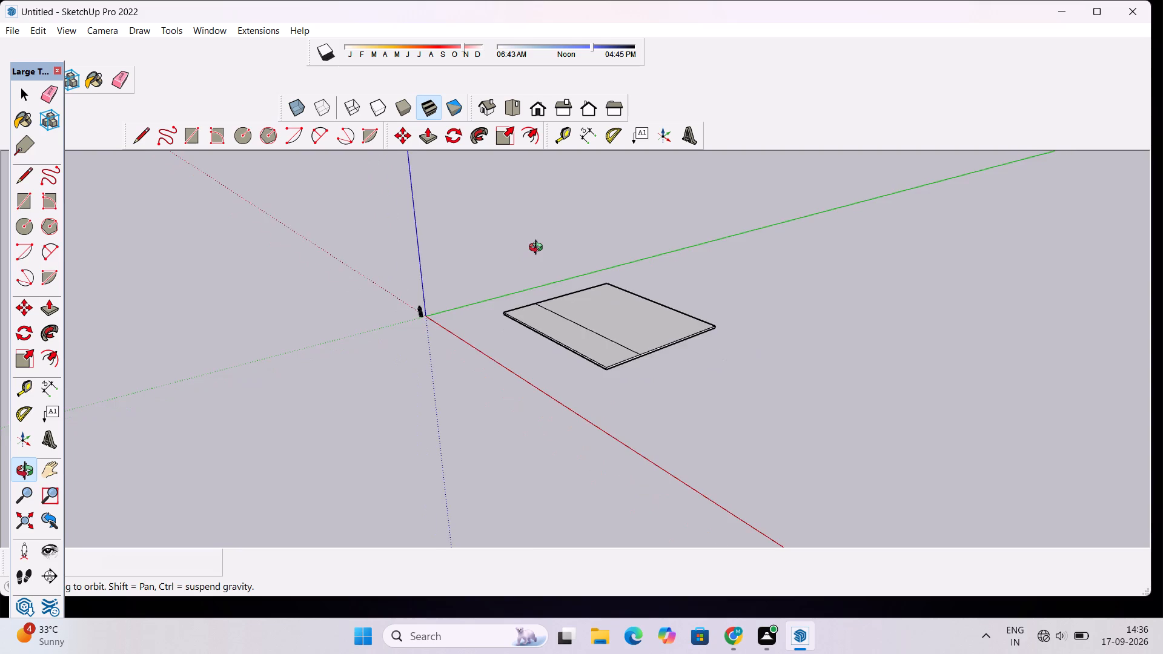
pyautogui.scroll(4, 538, 249)
pyautogui.scroll(3, 562, 174)
pyautogui.scroll(-9, 562, 174)
pyautogui.moveTo(494, 319); pyautogui.dragTo(784, 234)
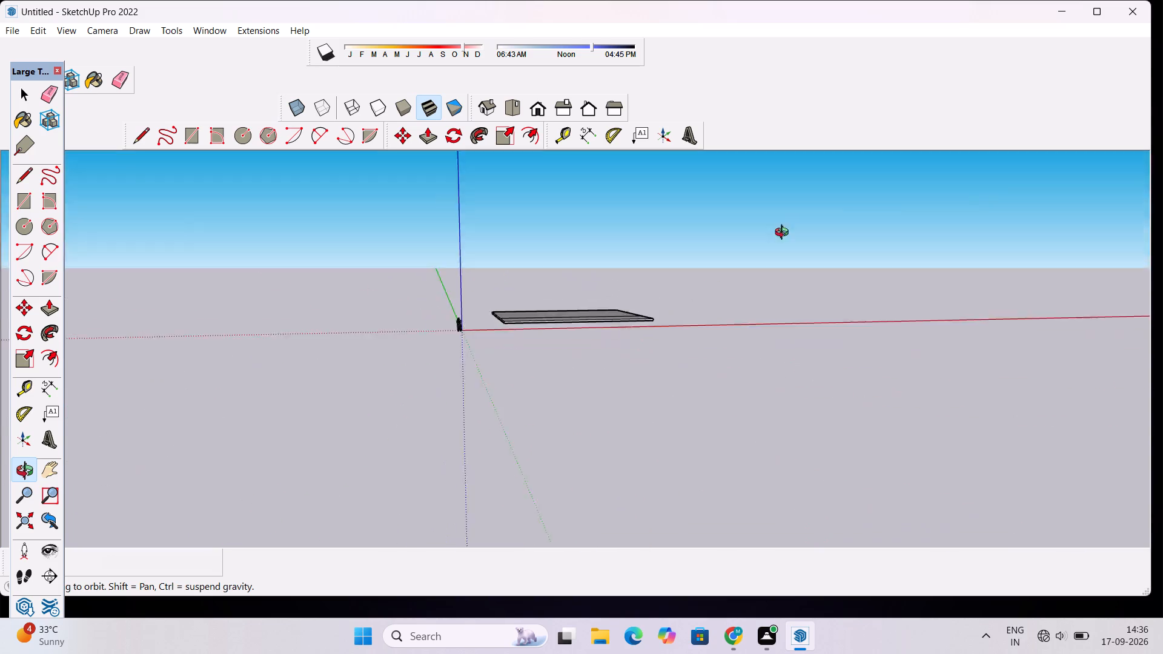
pyautogui.moveTo(784, 234); pyautogui.dragTo(522, 360)
pyautogui.scroll(5, 536, 325)
pyautogui.scroll(-5, 540, 311)
pyautogui.moveTo(790, 390); pyautogui.dragTo(621, 339)
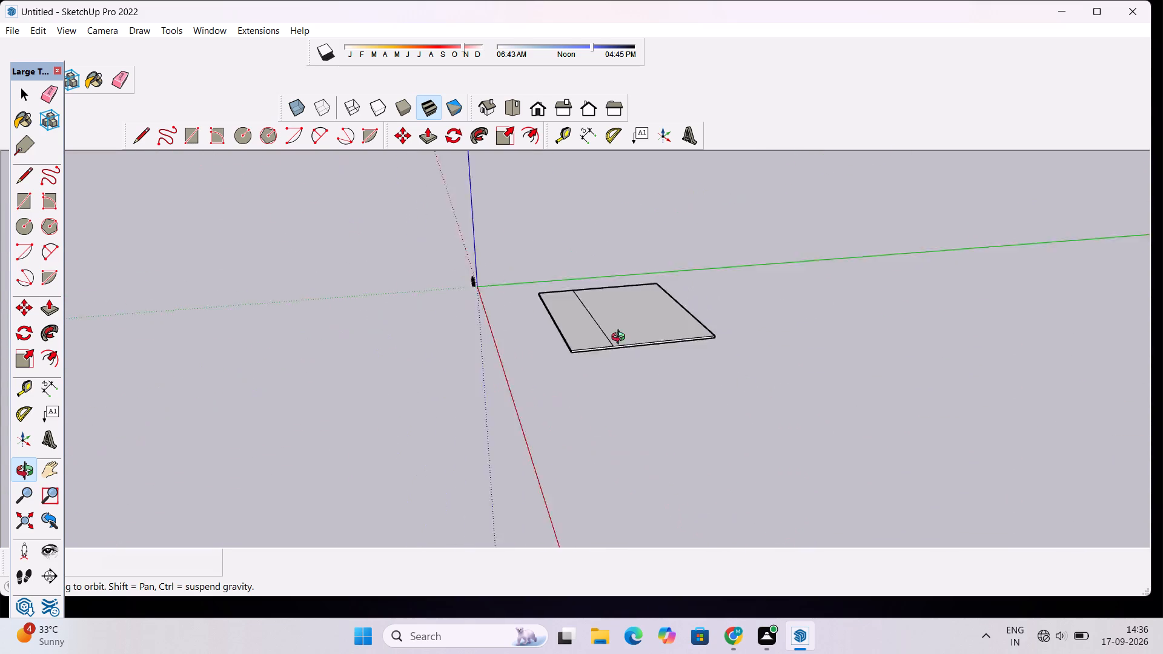
pyautogui.moveTo(621, 339); pyautogui.dragTo(711, 403)
pyautogui.scroll(2, 459, 315)
pyautogui.moveTo(518, 312); pyautogui.dragTo(626, 358)
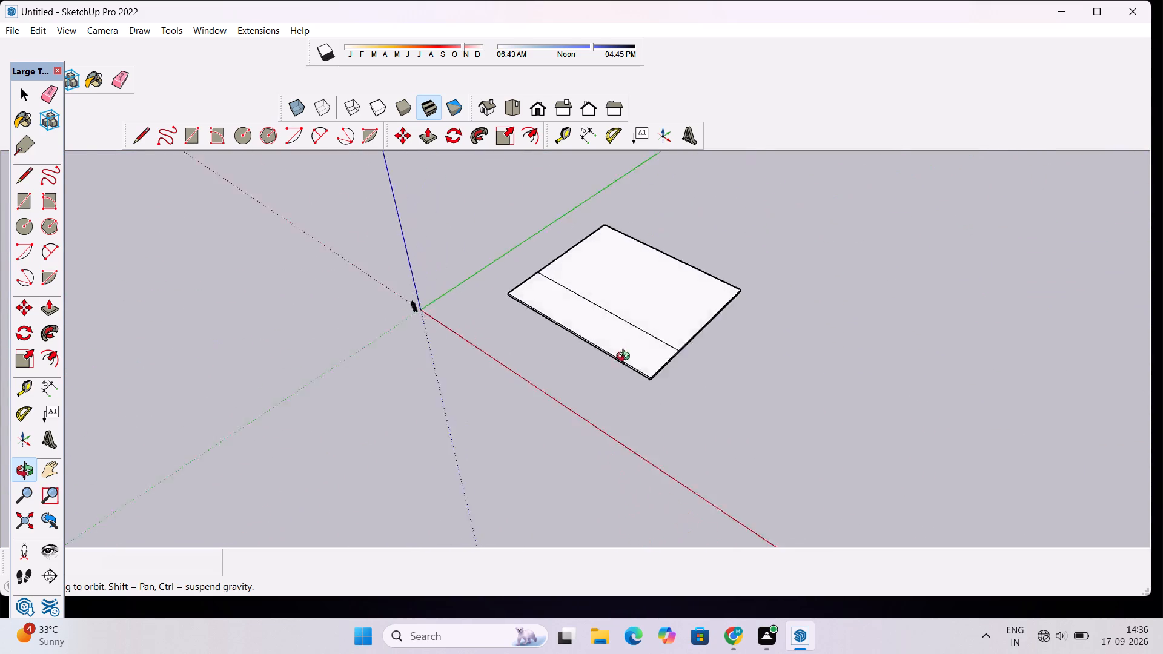
pyautogui.moveTo(626, 358); pyautogui.dragTo(815, 286)
pyautogui.scroll(-3, 652, 279)
pyautogui.moveTo(636, 289); pyautogui.dragTo(626, 378)
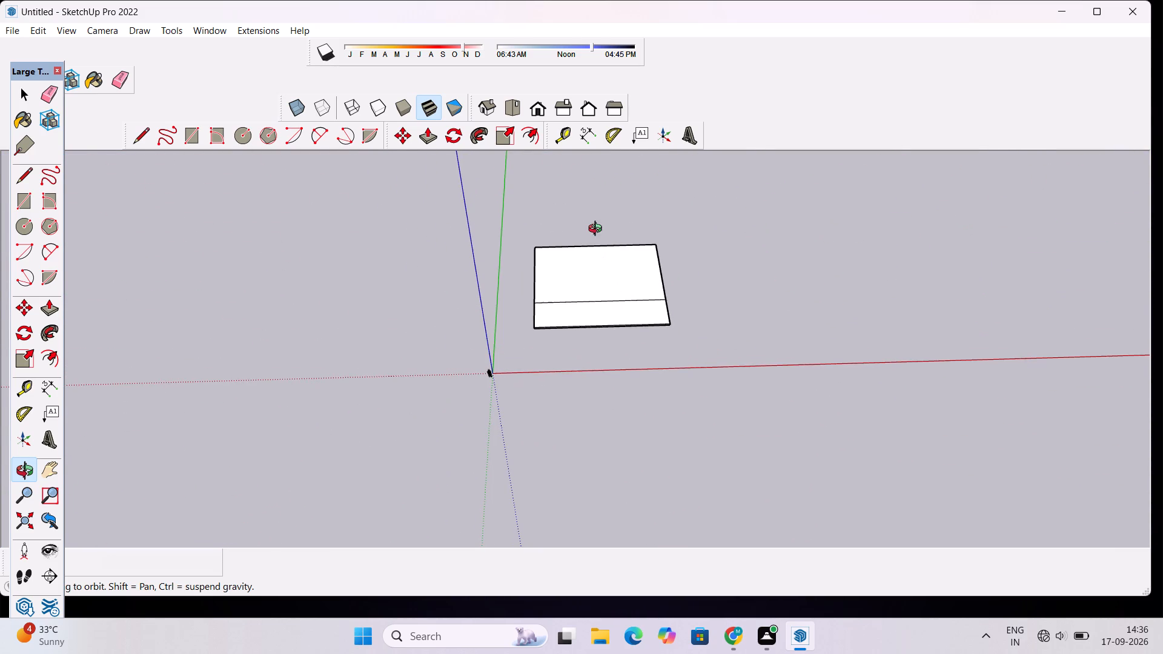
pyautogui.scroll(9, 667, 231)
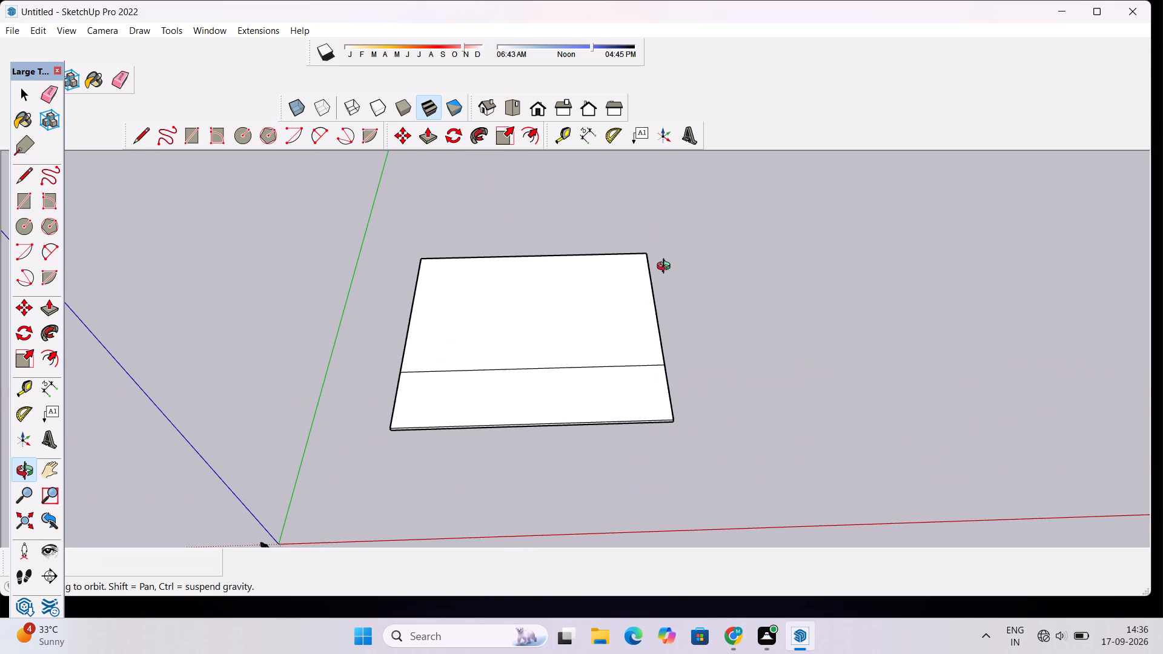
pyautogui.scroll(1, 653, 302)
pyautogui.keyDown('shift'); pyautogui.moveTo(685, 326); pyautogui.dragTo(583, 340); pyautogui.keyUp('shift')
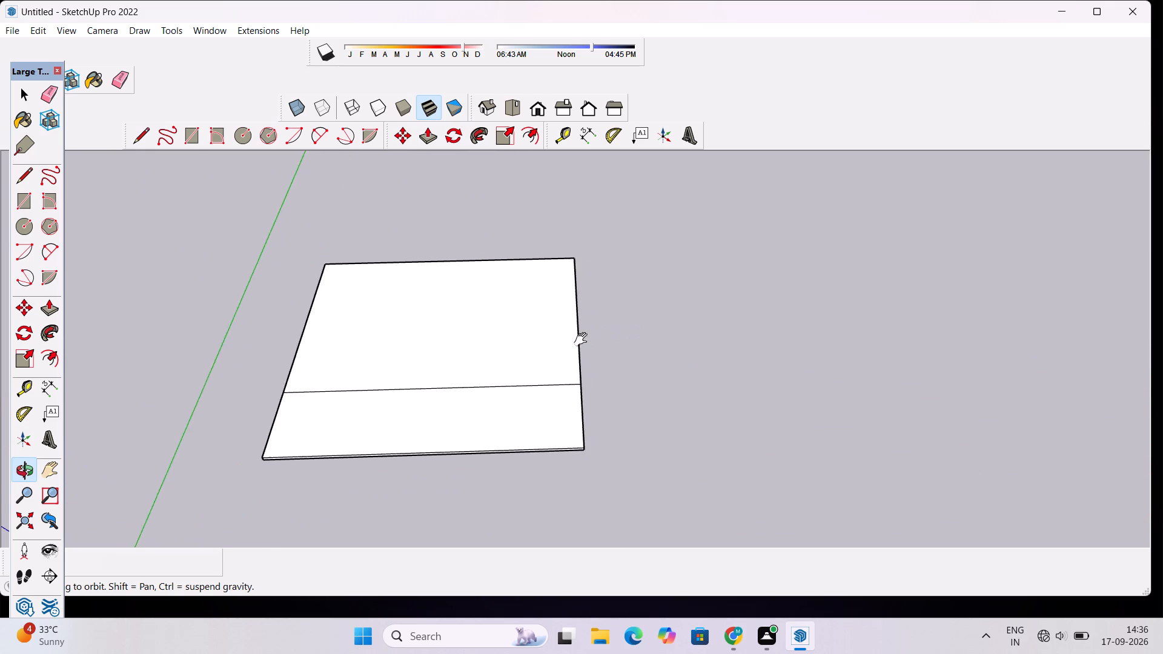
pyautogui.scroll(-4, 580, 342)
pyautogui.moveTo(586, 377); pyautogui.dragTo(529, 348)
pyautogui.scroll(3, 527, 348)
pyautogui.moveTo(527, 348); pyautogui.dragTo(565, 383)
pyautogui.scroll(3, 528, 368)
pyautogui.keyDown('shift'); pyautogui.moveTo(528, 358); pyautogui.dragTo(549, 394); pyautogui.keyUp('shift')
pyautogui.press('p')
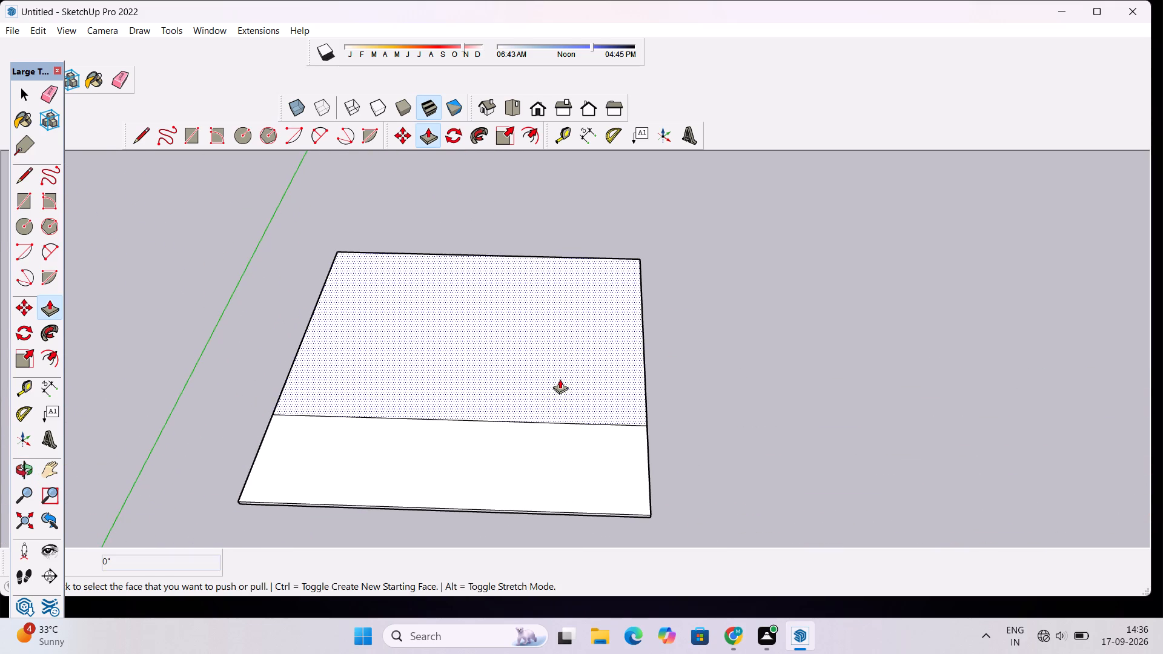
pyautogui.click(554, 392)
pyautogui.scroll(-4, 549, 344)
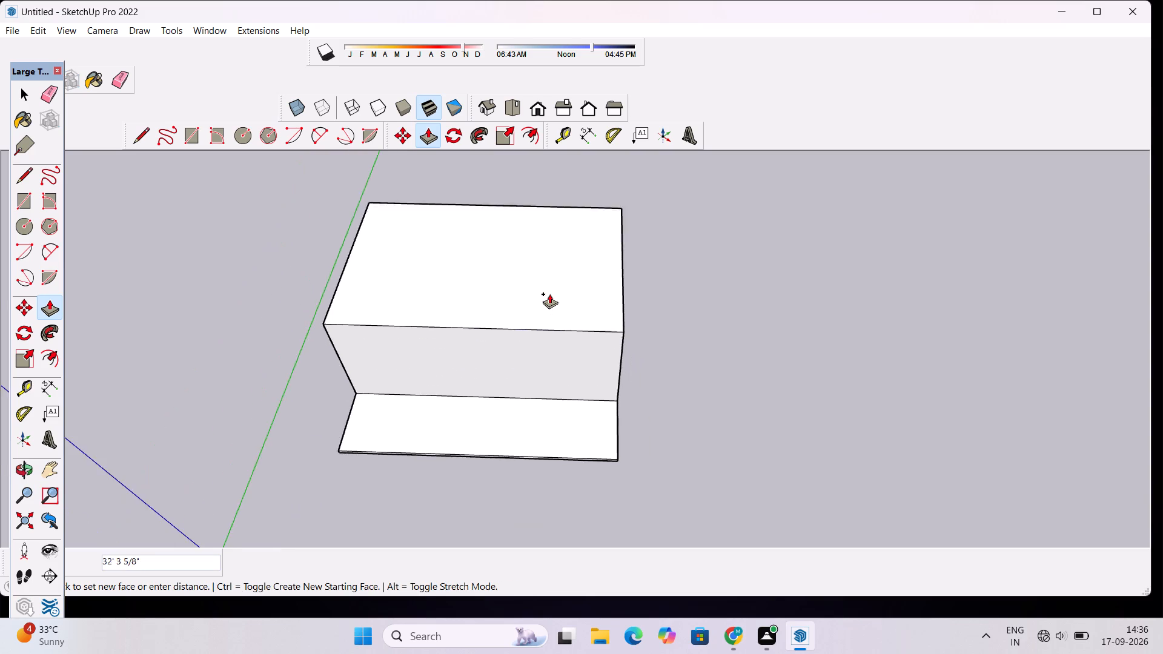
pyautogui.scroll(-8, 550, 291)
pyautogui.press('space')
# Examine the divided slab from above, from the front and from its right-hand side.
pyautogui.write('o')
pyautogui.moveTo(550, 395); pyautogui.dragTo(560, 286)
pyautogui.scroll(3, 557, 305)
pyautogui.scroll(-3, 557, 305)
pyautogui.keyDown('shift'); pyautogui.moveTo(557, 312); pyautogui.dragTo(563, 337); pyautogui.keyUp('shift')
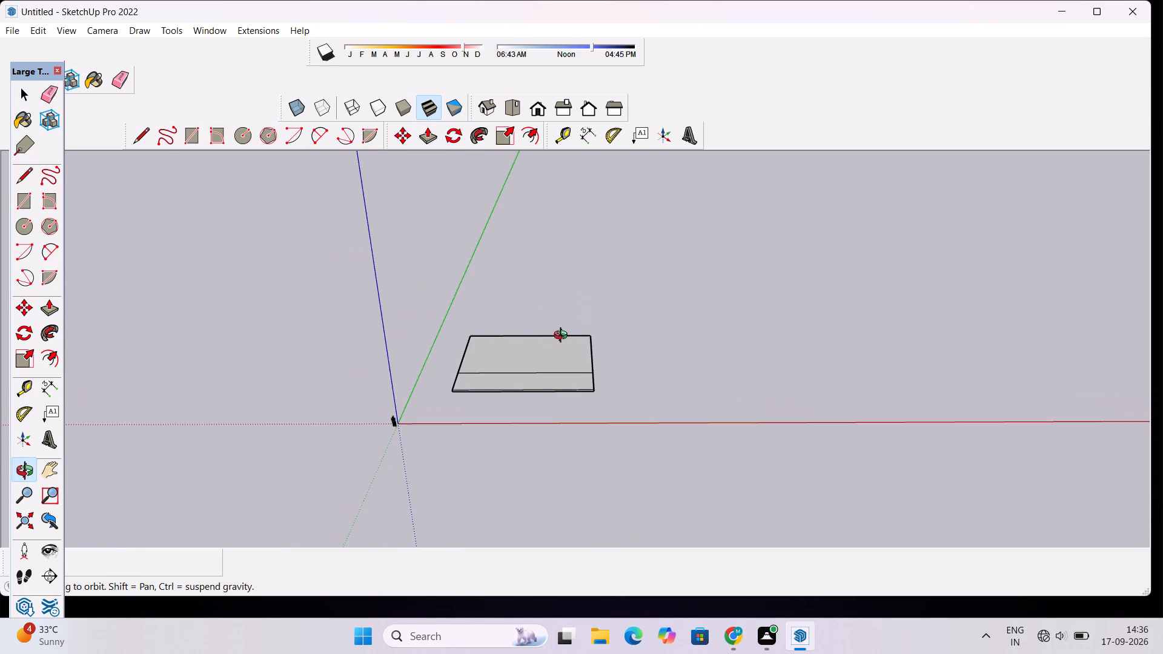
pyautogui.scroll(-4, 565, 331)
pyautogui.moveTo(565, 331); pyautogui.dragTo(557, 395)
pyautogui.scroll(4, 542, 342)
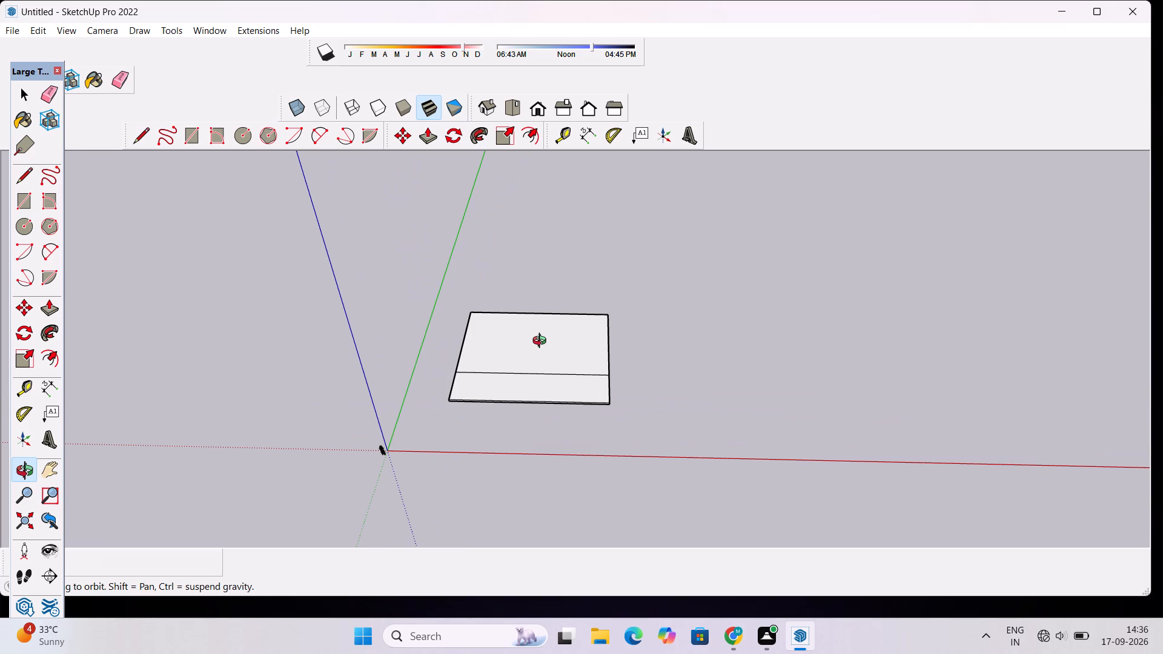
pyautogui.scroll(3, 543, 358)
pyautogui.keyDown('shift'); pyautogui.moveTo(543, 342); pyautogui.dragTo(540, 355); pyautogui.keyUp('shift')
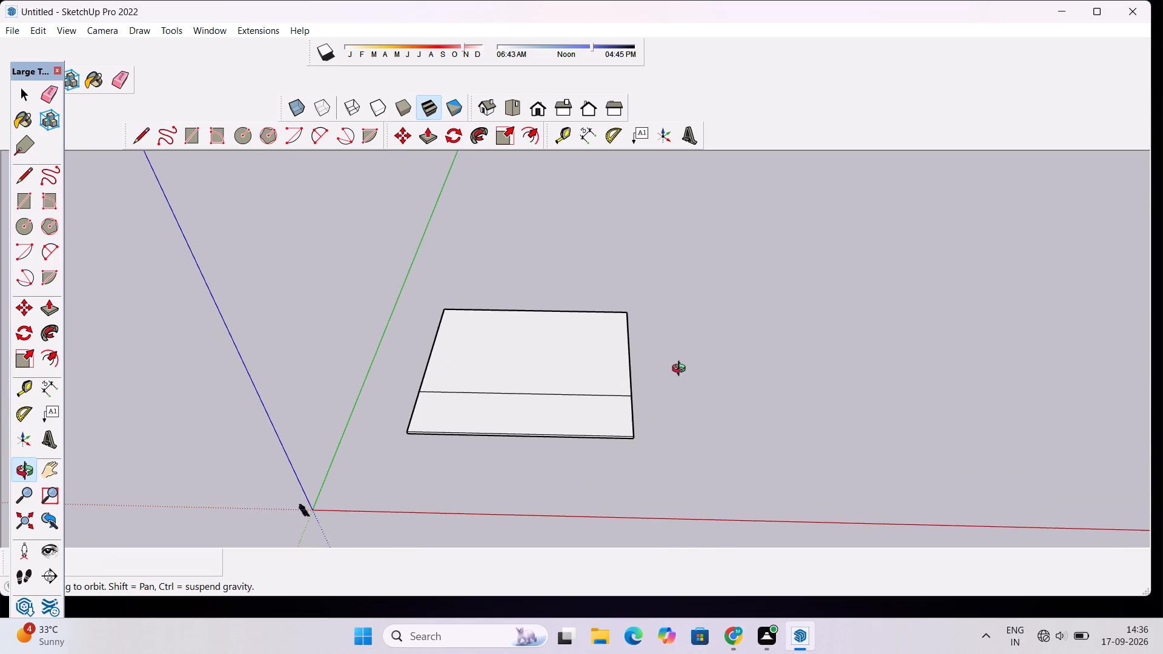
pyautogui.moveTo(681, 370); pyautogui.dragTo(382, 248)
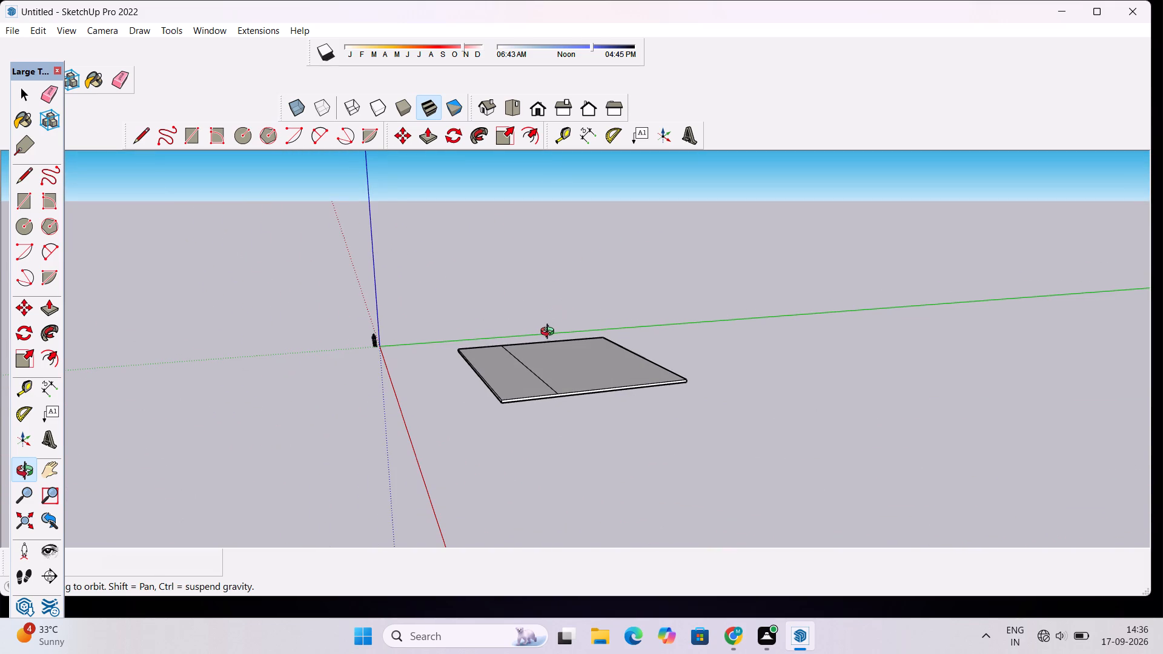
pyautogui.scroll(-3, 522, 401)
pyautogui.scroll(3, 523, 390)
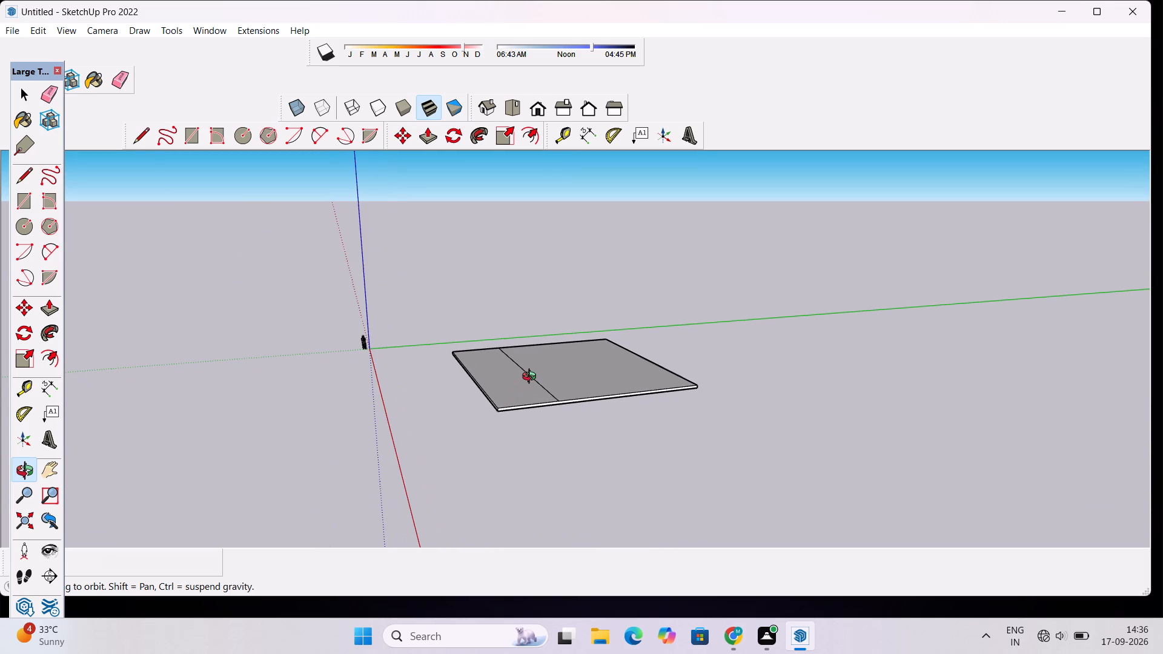
pyautogui.scroll(-3, 547, 361)
pyautogui.moveTo(523, 368); pyautogui.dragTo(611, 392)
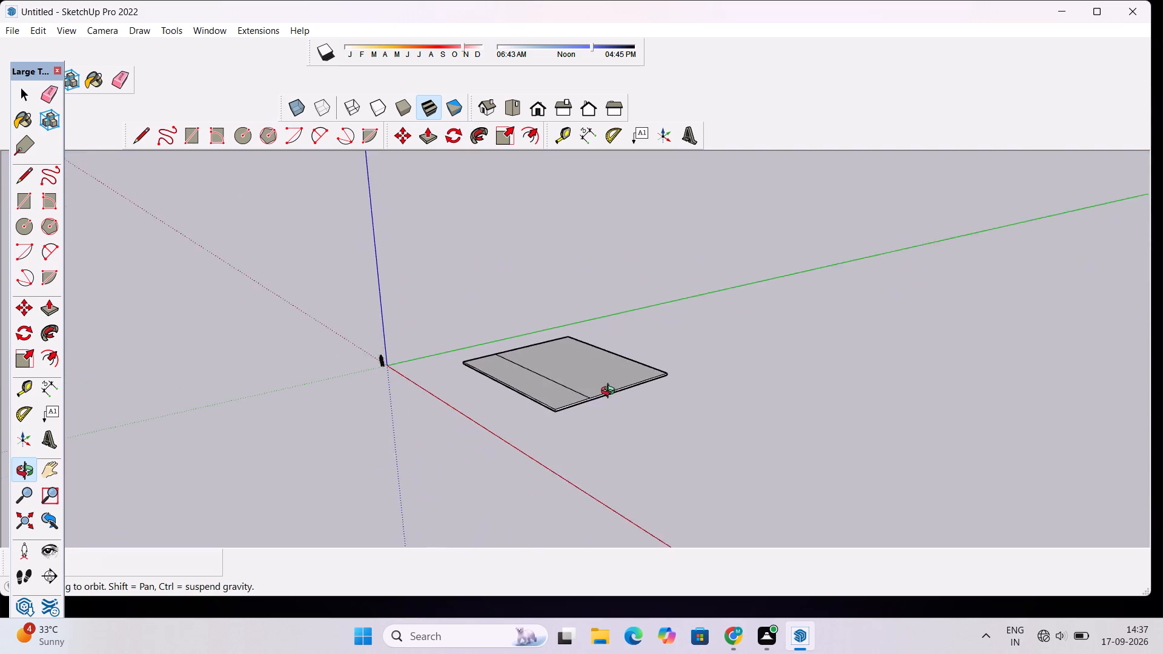
pyautogui.moveTo(611, 392); pyautogui.dragTo(629, 395)
# Draw a vertical line down the slab's left side face, from the dividing line's end to the bottom edge.
pyautogui.scroll(4, 626, 394)
pyautogui.scroll(7, 574, 383)
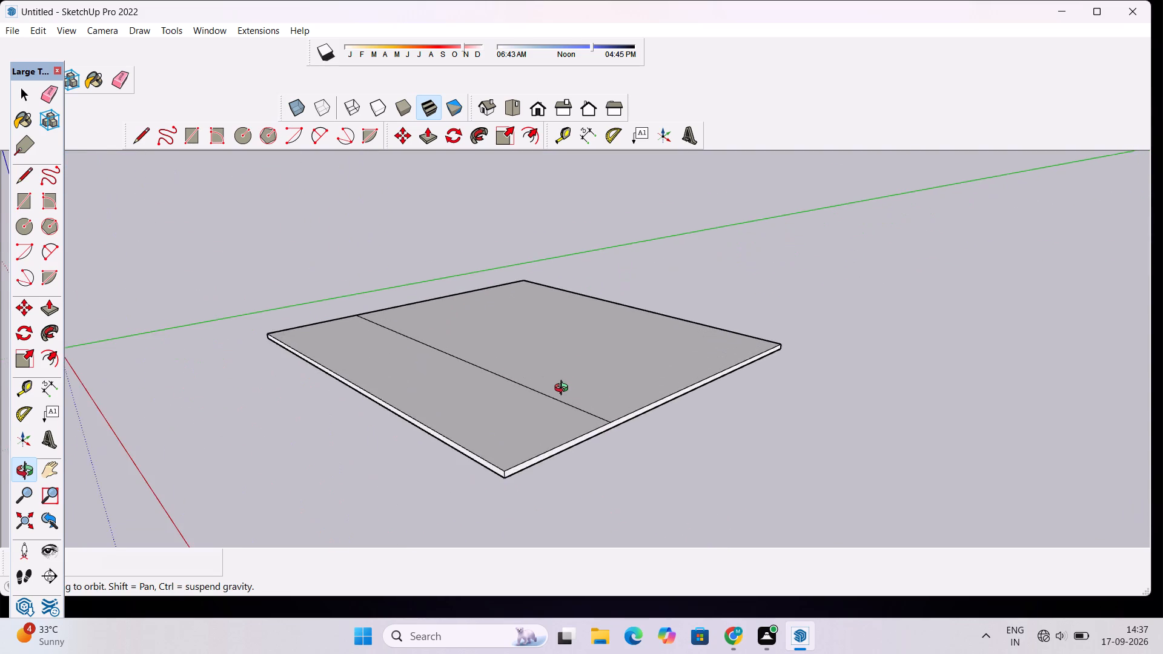
pyautogui.moveTo(564, 389); pyautogui.dragTo(1040, 322)
pyautogui.scroll(-4, 522, 363)
pyautogui.moveTo(519, 406); pyautogui.dragTo(562, 444)
pyautogui.scroll(9, 540, 416)
pyautogui.moveTo(558, 410); pyautogui.dragTo(586, 418)
pyautogui.press('l')
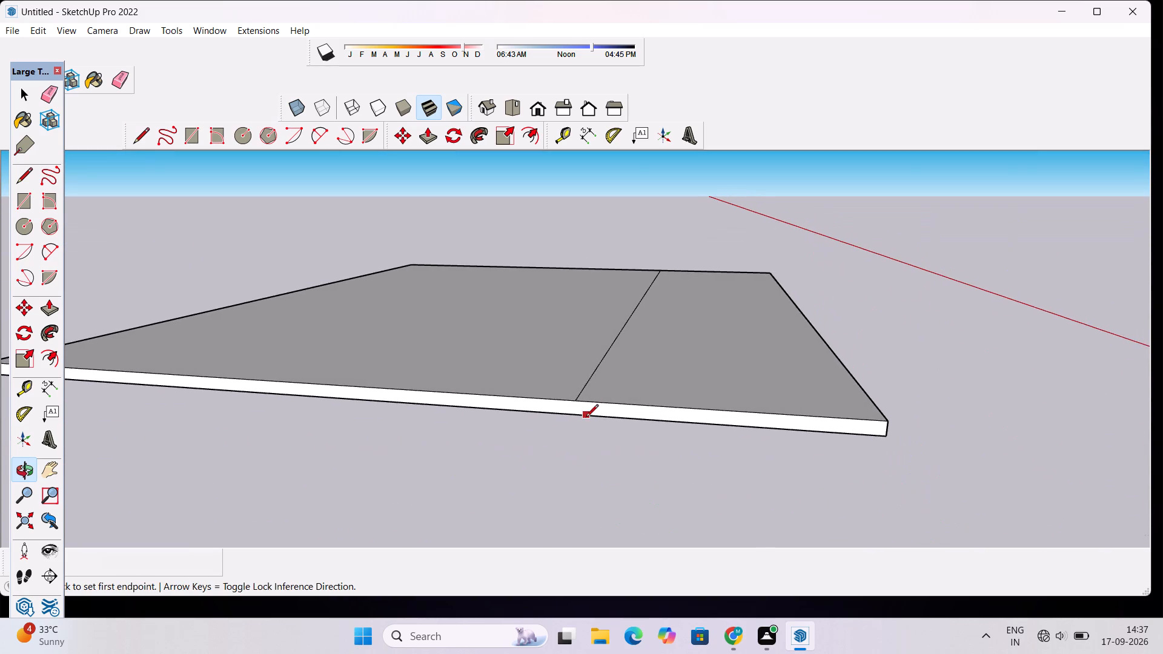
pyautogui.scroll(11, 586, 409)
pyautogui.click(554, 391)
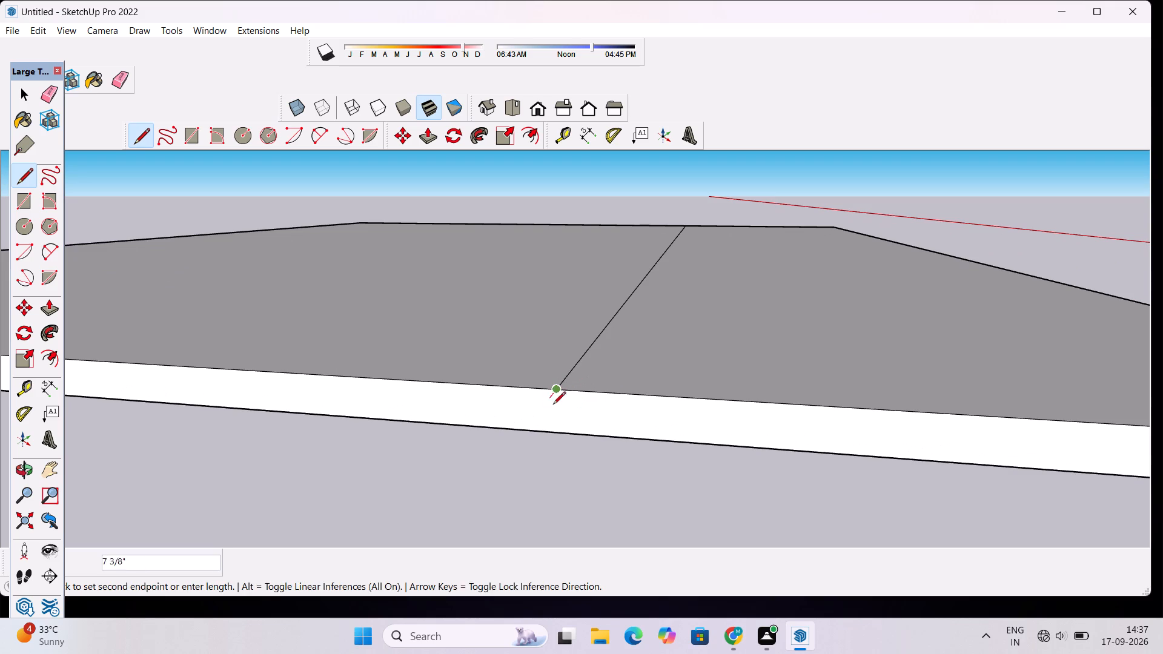
pyautogui.click(556, 432)
pyautogui.press('space')
# Draw a 1' vertical line down the slab's right side face, from the dividing line's other end to the bottom edge.
pyautogui.press('o')
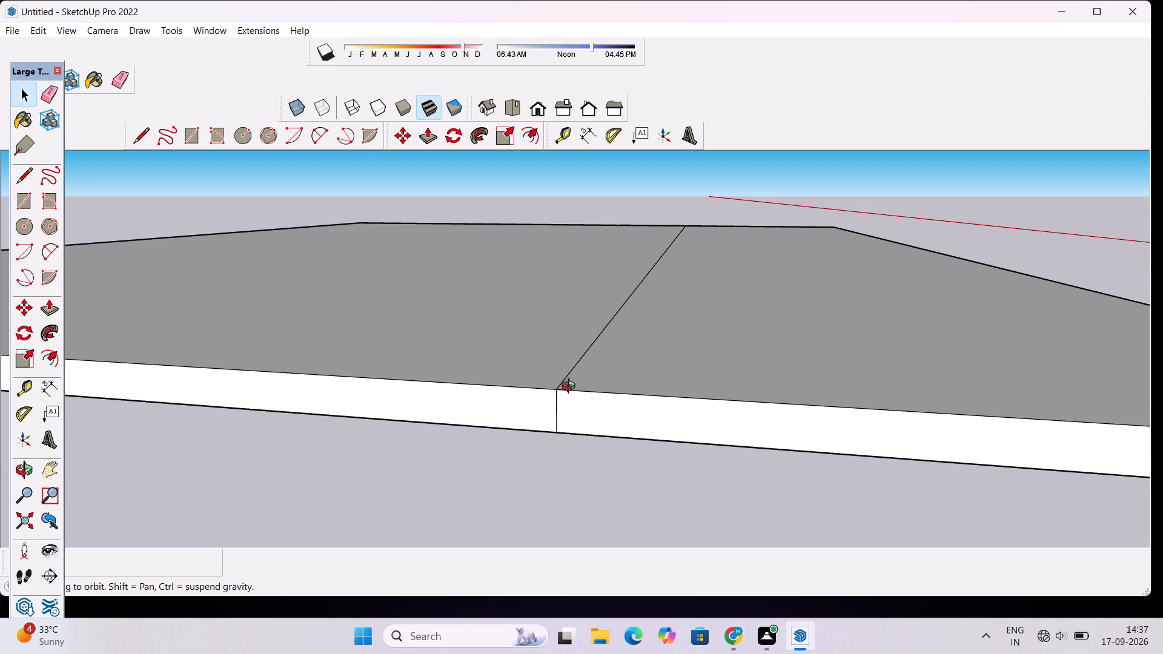
pyautogui.scroll(-12, 581, 382)
pyautogui.moveTo(835, 314); pyautogui.dragTo(436, 284)
pyautogui.scroll(-8, 420, 247)
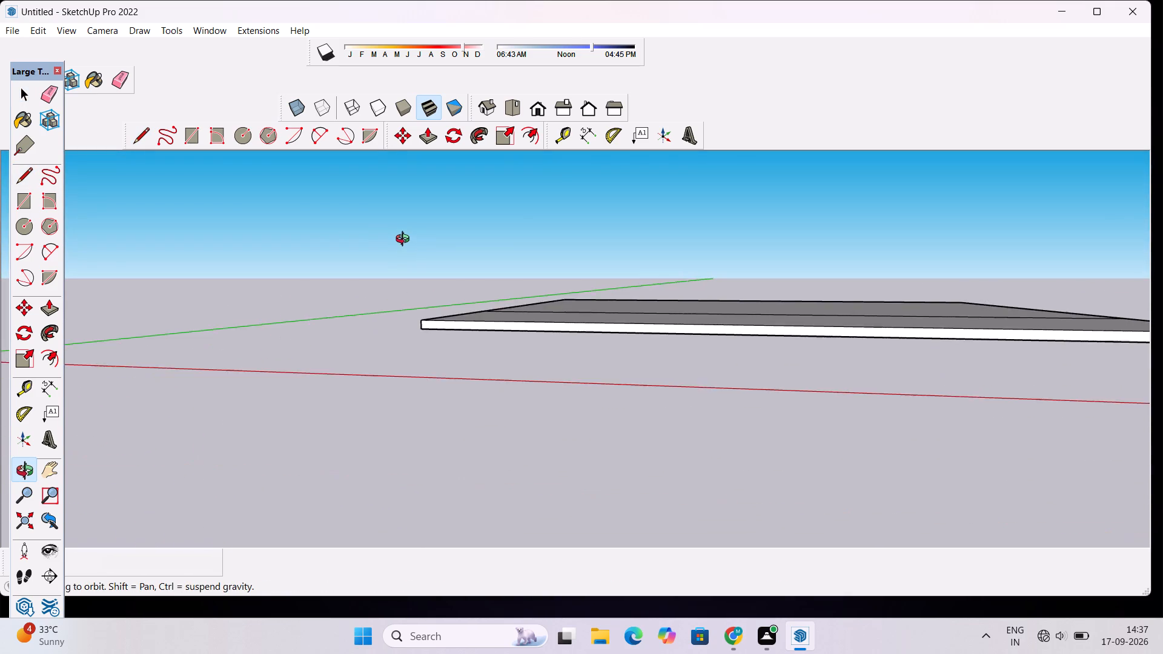
pyautogui.scroll(-6, 405, 240)
pyautogui.moveTo(798, 326); pyautogui.dragTo(449, 354)
pyautogui.scroll(7, 605, 315)
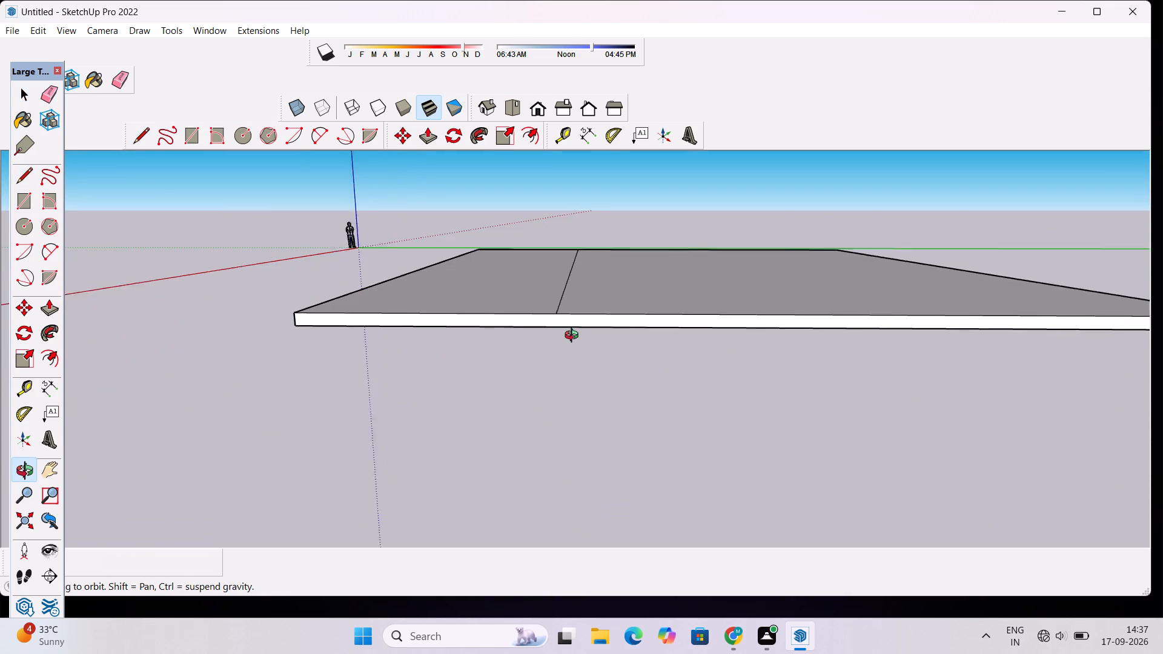
pyautogui.scroll(6, 574, 337)
pyautogui.press('l')
pyautogui.scroll(4, 554, 328)
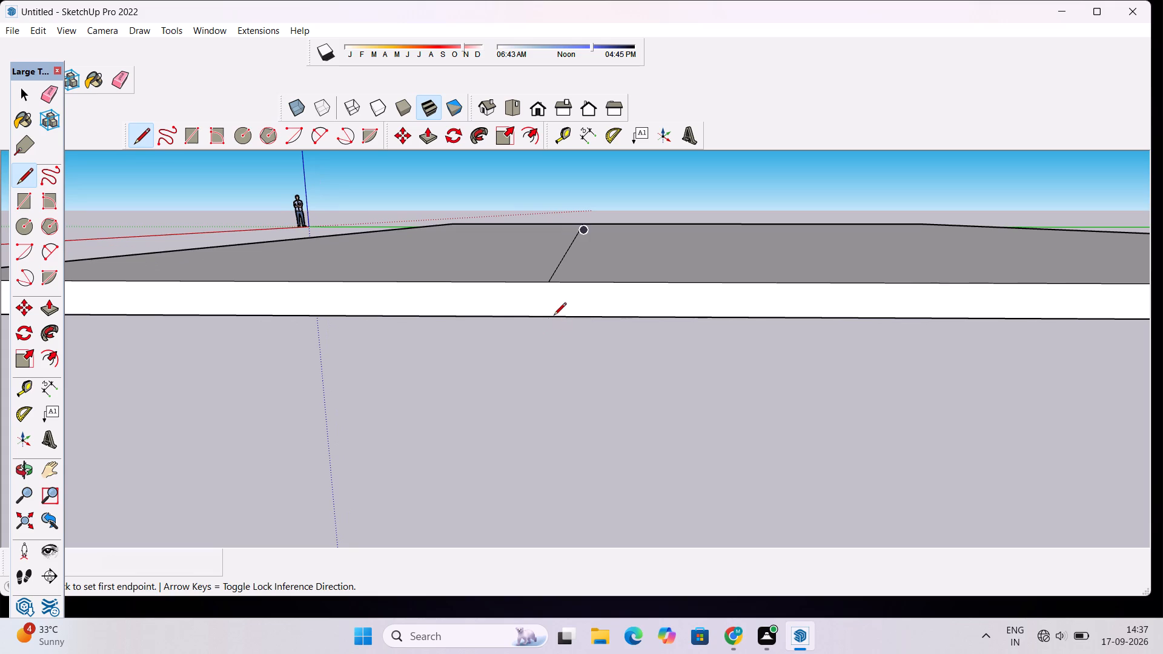
pyautogui.click(548, 282)
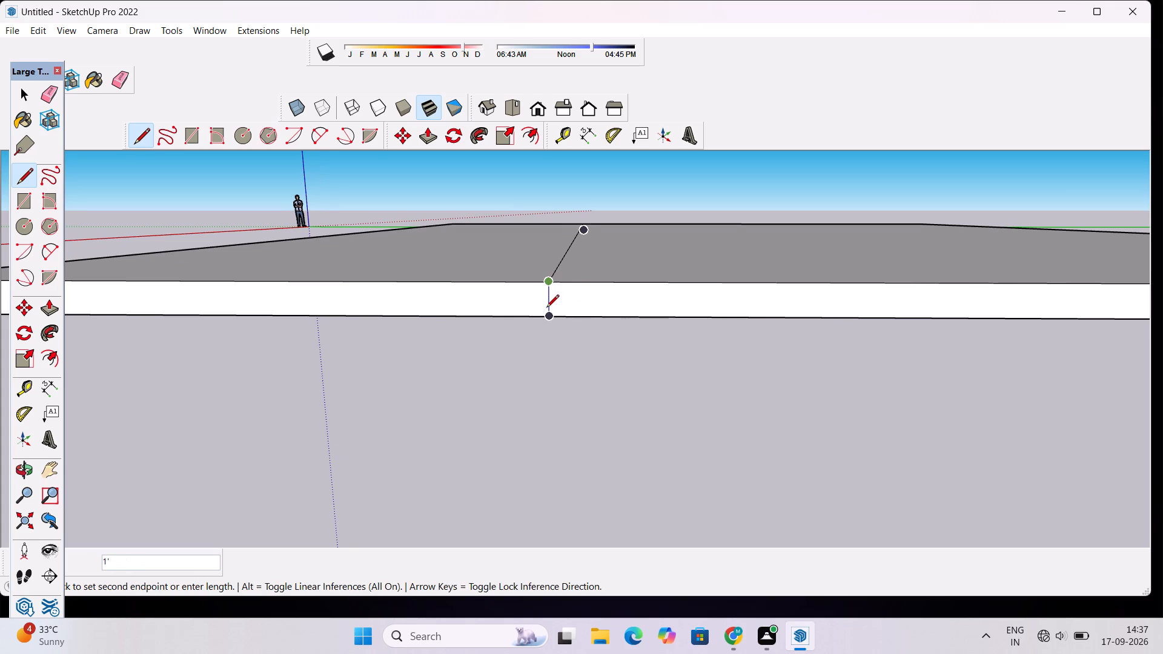
pyautogui.click(546, 320)
pyautogui.press('space')
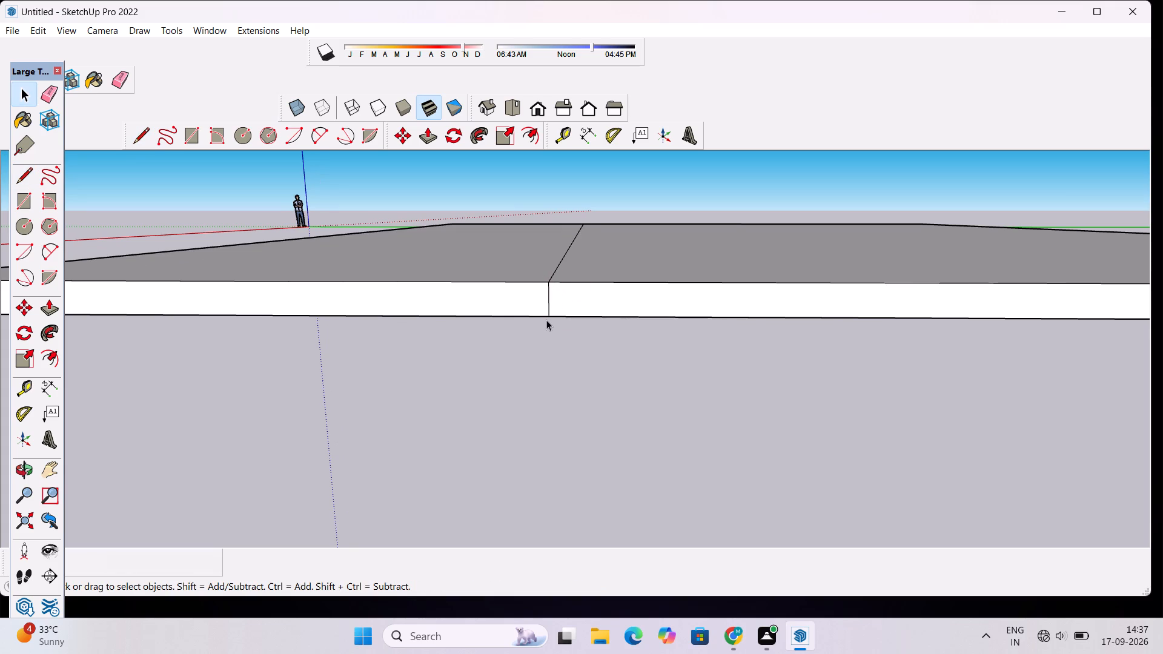
# Examine the split side face, front edge and top surface of the slab from the front right corner and front.
pyautogui.press('o')
pyautogui.scroll(-11, 552, 317)
pyautogui.moveTo(434, 312); pyautogui.dragTo(605, 326)
pyautogui.scroll(-5, 610, 325)
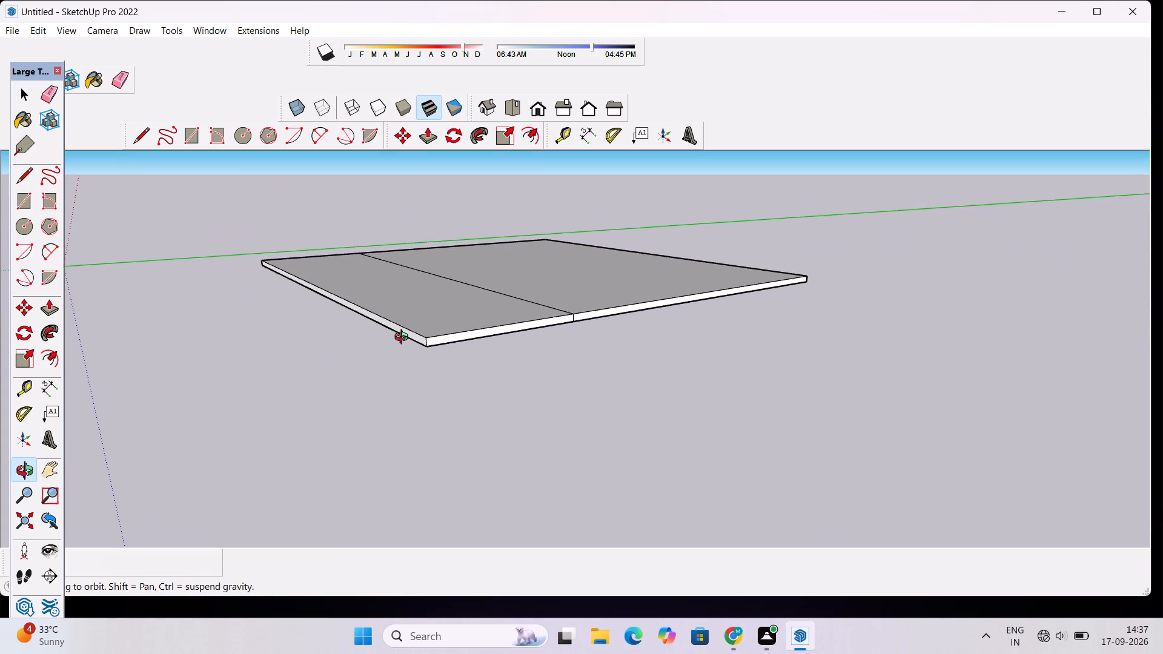
pyautogui.moveTo(411, 339); pyautogui.dragTo(589, 329)
pyautogui.scroll(-6, 629, 323)
pyautogui.moveTo(521, 297); pyautogui.dragTo(559, 332)
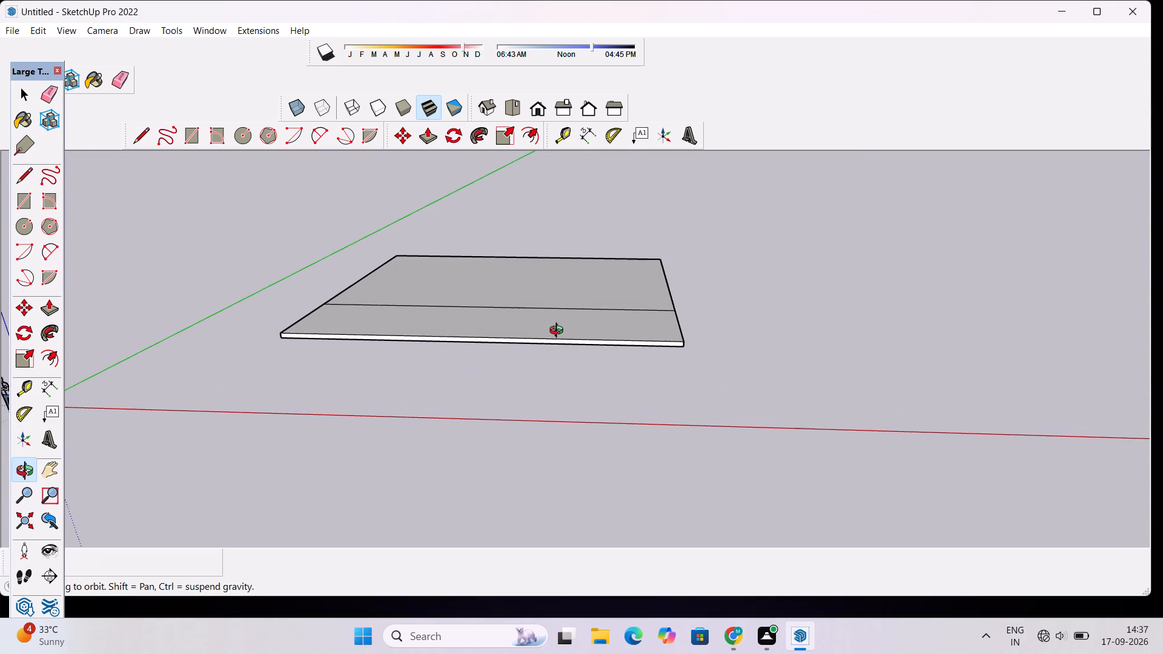
pyautogui.scroll(-3, 559, 332)
pyautogui.scroll(7, 584, 316)
pyautogui.moveTo(586, 310); pyautogui.dragTo(585, 335)
pyautogui.scroll(-5, 588, 322)
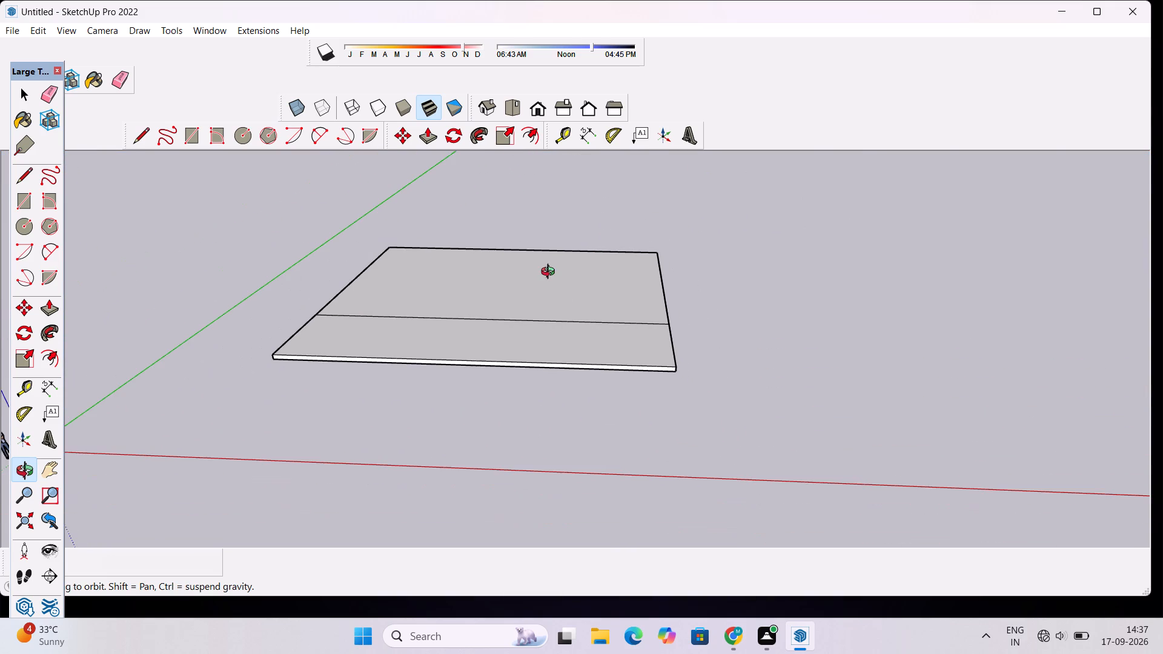
pyautogui.scroll(-3, 551, 273)
pyautogui.keyDown('shift'); pyautogui.moveTo(576, 292); pyautogui.dragTo(588, 408); pyautogui.keyUp('shift')
pyautogui.scroll(4, 629, 374)
pyautogui.scroll(-9, 626, 341)
# Inspect the slab from both front corners and from a distance in relation to the origin and axes.
pyautogui.moveTo(709, 438); pyautogui.dragTo(584, 400)
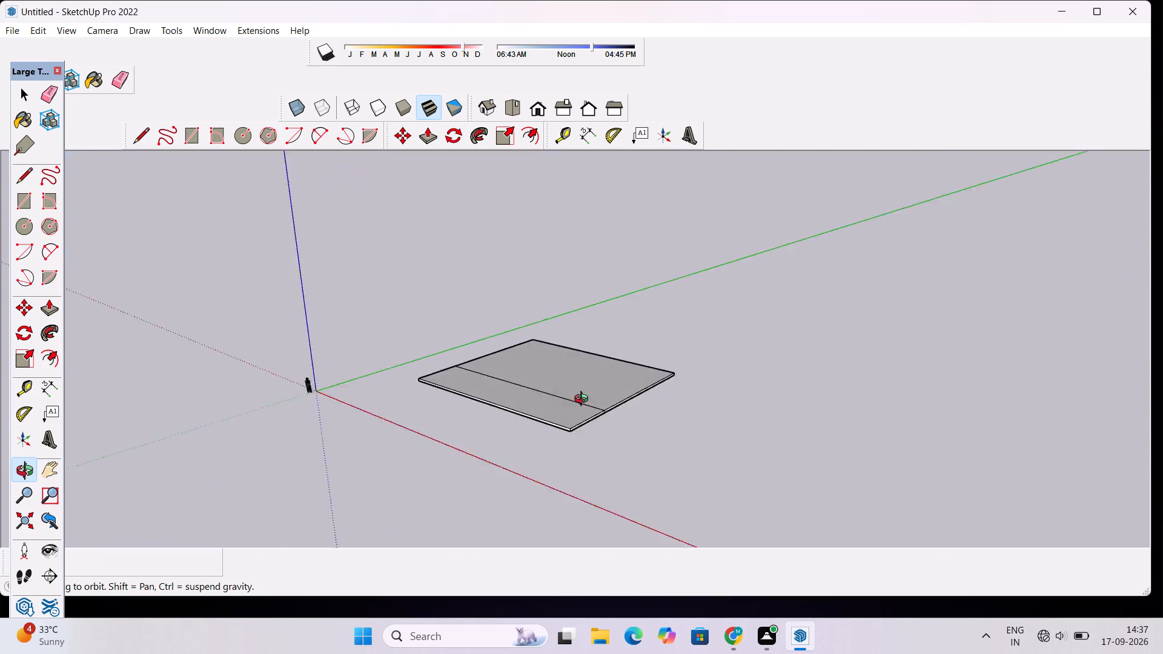
pyautogui.moveTo(584, 400); pyautogui.dragTo(692, 392)
pyautogui.scroll(-5, 577, 352)
pyautogui.moveTo(467, 380); pyautogui.dragTo(657, 391)
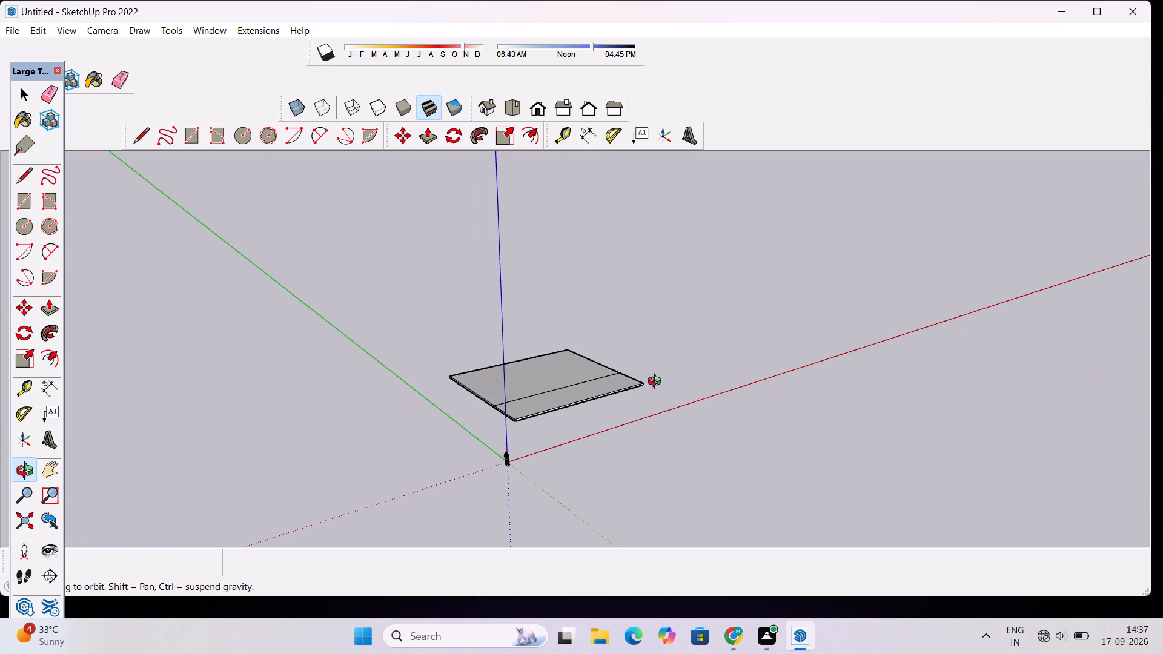
pyautogui.scroll(-4, 659, 378)
pyautogui.scroll(6, 625, 409)
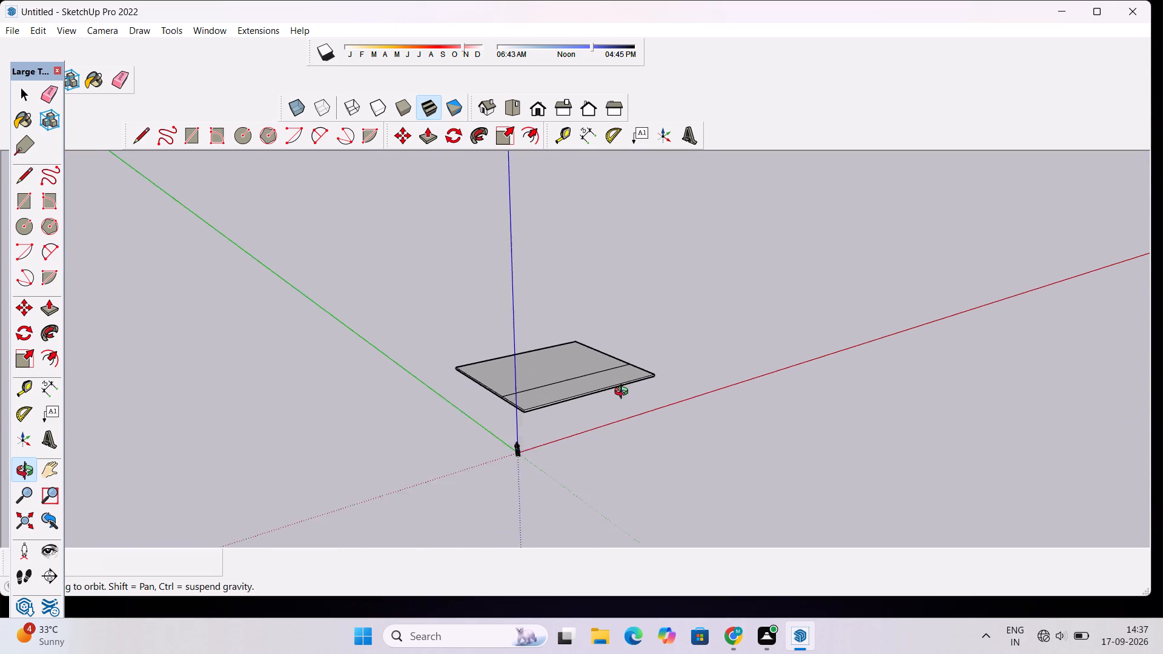
pyautogui.scroll(9, 624, 393)
pyautogui.moveTo(729, 358); pyautogui.dragTo(621, 377)
pyautogui.scroll(-4, 621, 377)
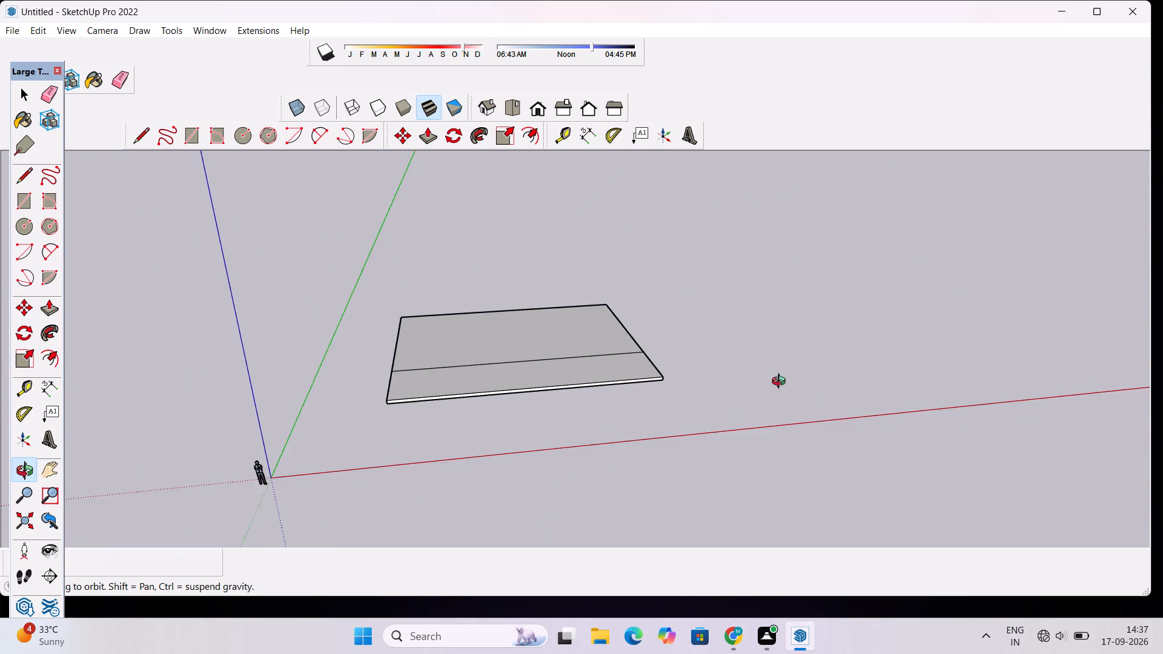
pyautogui.moveTo(781, 383); pyautogui.dragTo(807, 345)
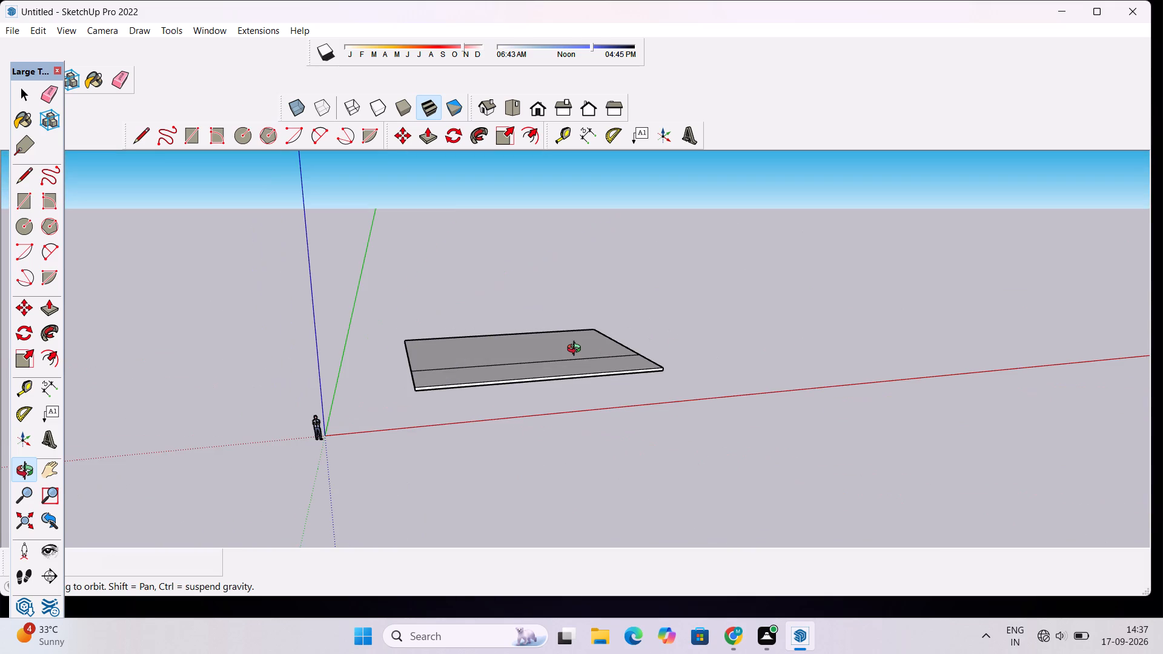
pyautogui.scroll(-4, 579, 331)
pyautogui.moveTo(583, 353); pyautogui.dragTo(541, 477)
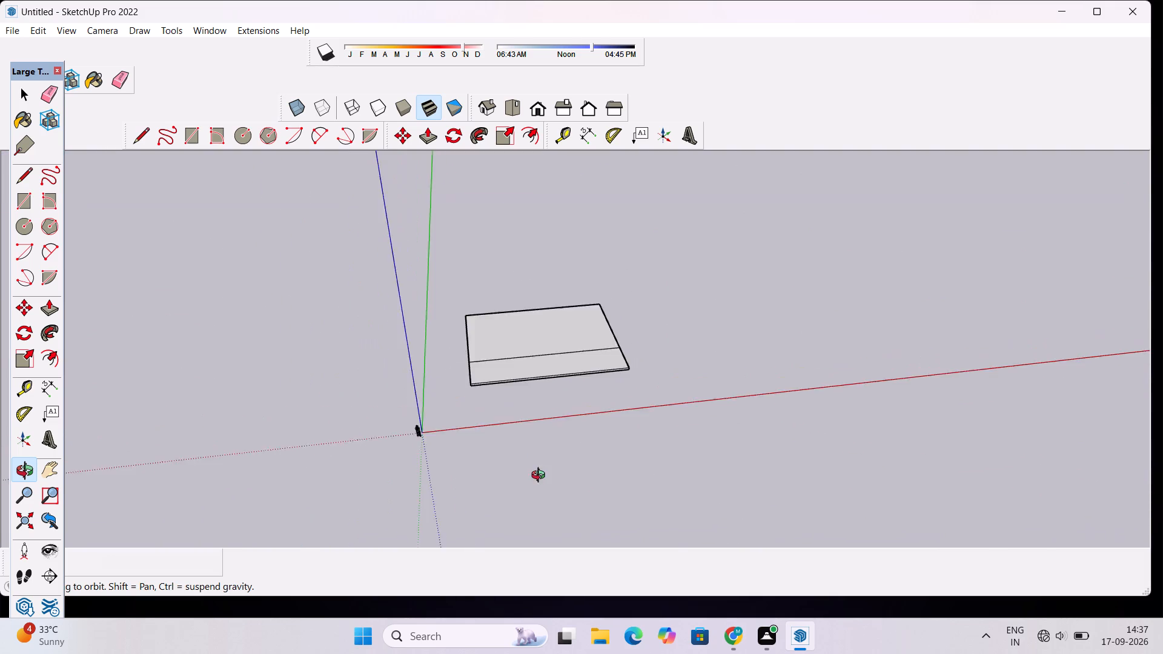
pyautogui.moveTo(541, 477); pyautogui.dragTo(538, 484)
pyautogui.scroll(9, 597, 302)
# Examine the two zones and split side edges up close from the right side, left corner and steep front views.
pyautogui.moveTo(729, 363); pyautogui.dragTo(456, 330)
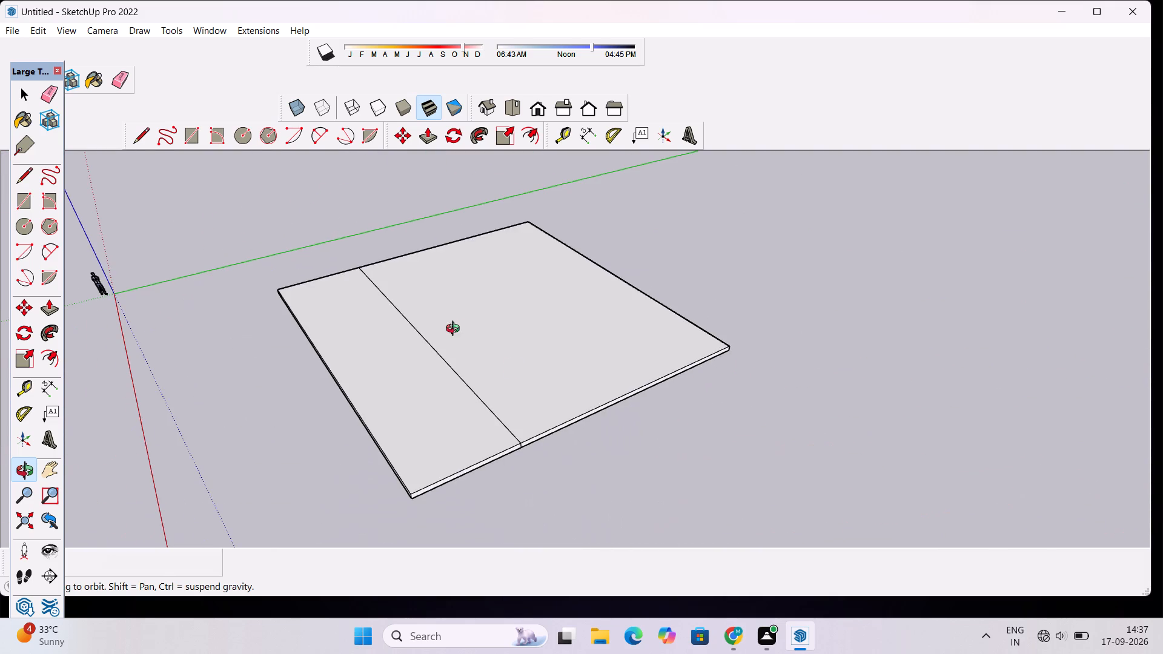
pyautogui.moveTo(519, 483); pyautogui.dragTo(900, 410)
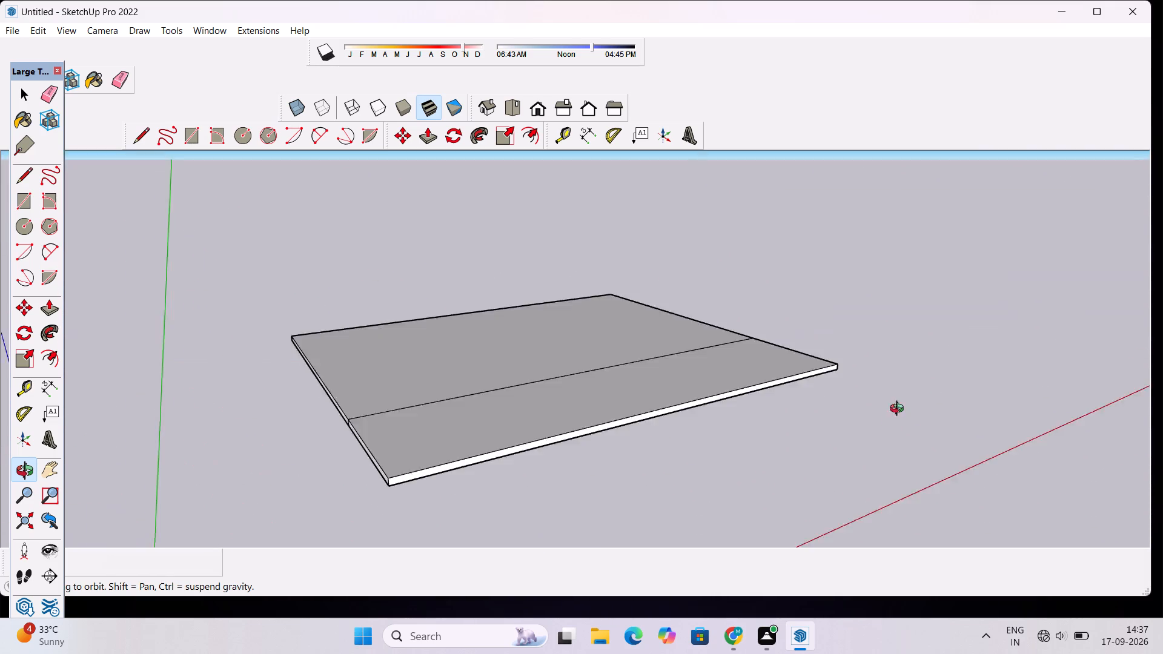
pyautogui.moveTo(900, 410); pyautogui.dragTo(715, 424)
pyautogui.scroll(-5, 690, 405)
pyautogui.moveTo(823, 363); pyautogui.dragTo(571, 432)
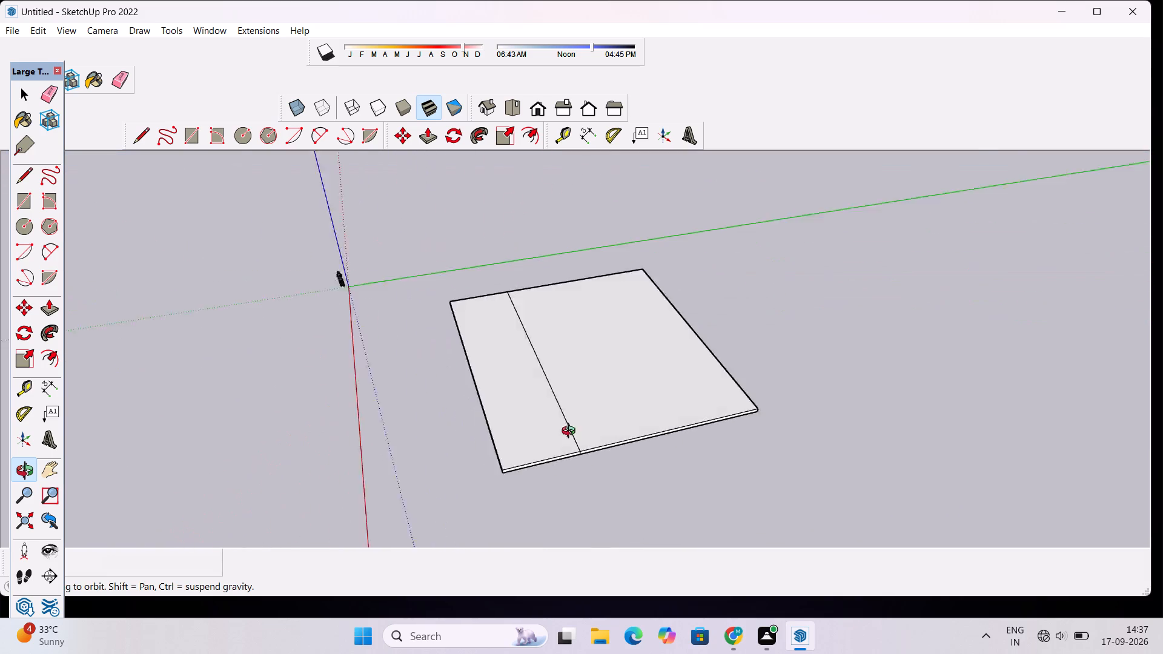
pyautogui.moveTo(571, 432); pyautogui.dragTo(605, 418)
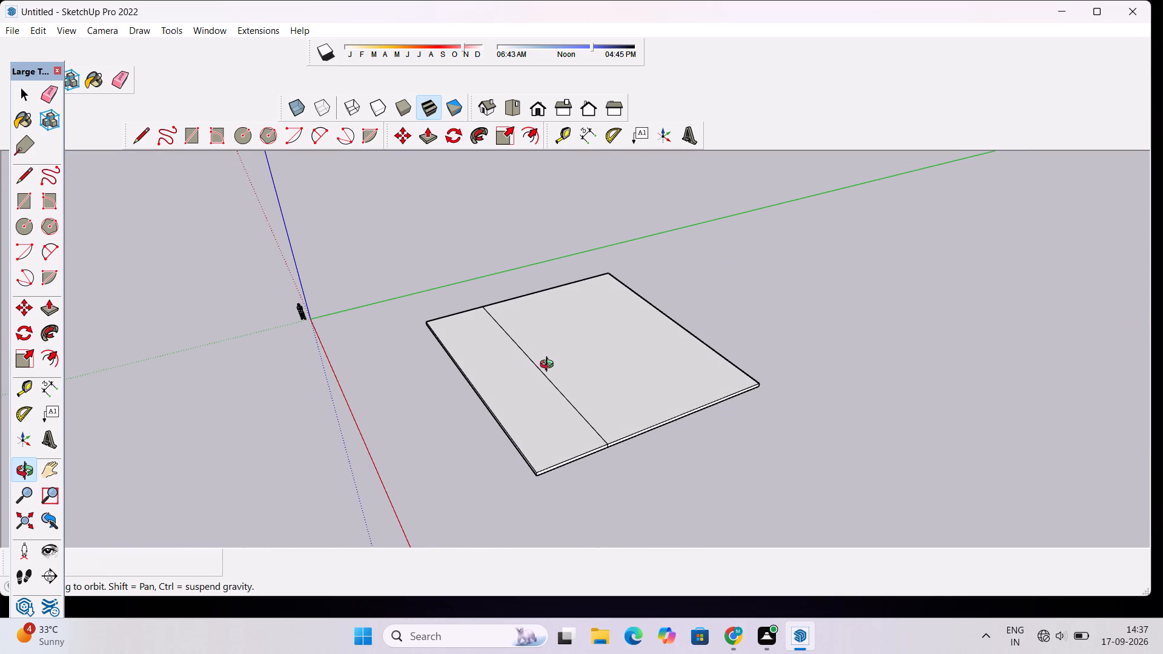
pyautogui.scroll(1, 549, 366)
pyautogui.scroll(-5, 549, 366)
pyautogui.moveTo(489, 376); pyautogui.dragTo(553, 392)
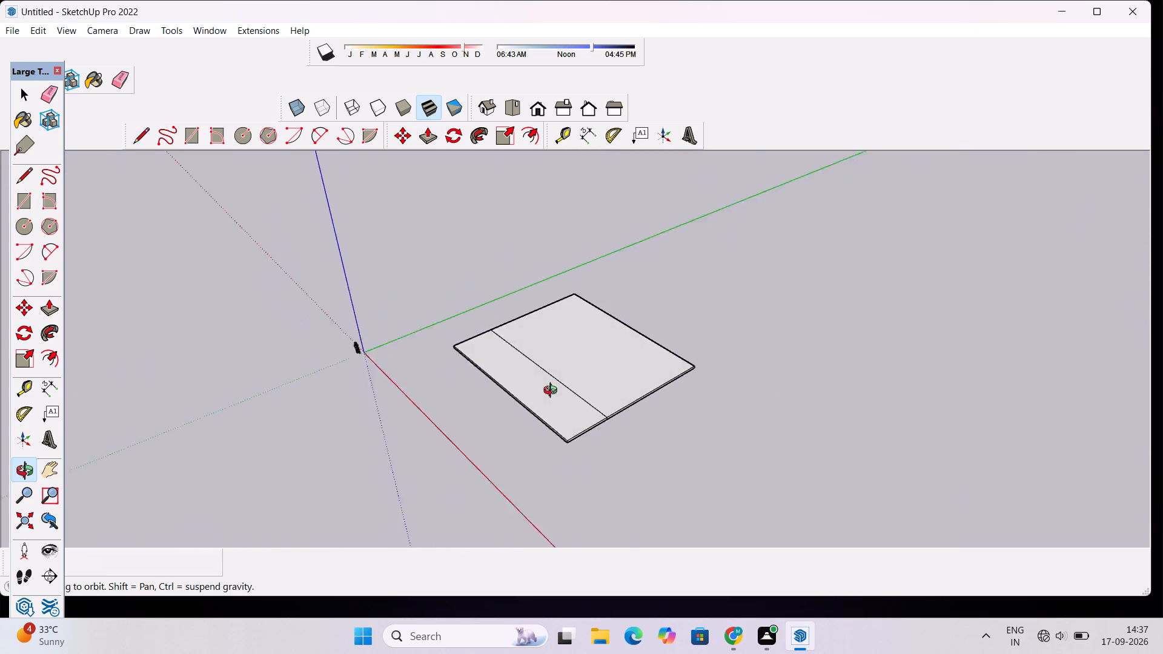
pyautogui.moveTo(553, 392); pyautogui.dragTo(590, 392)
pyautogui.moveTo(491, 389); pyautogui.dragTo(795, 318)
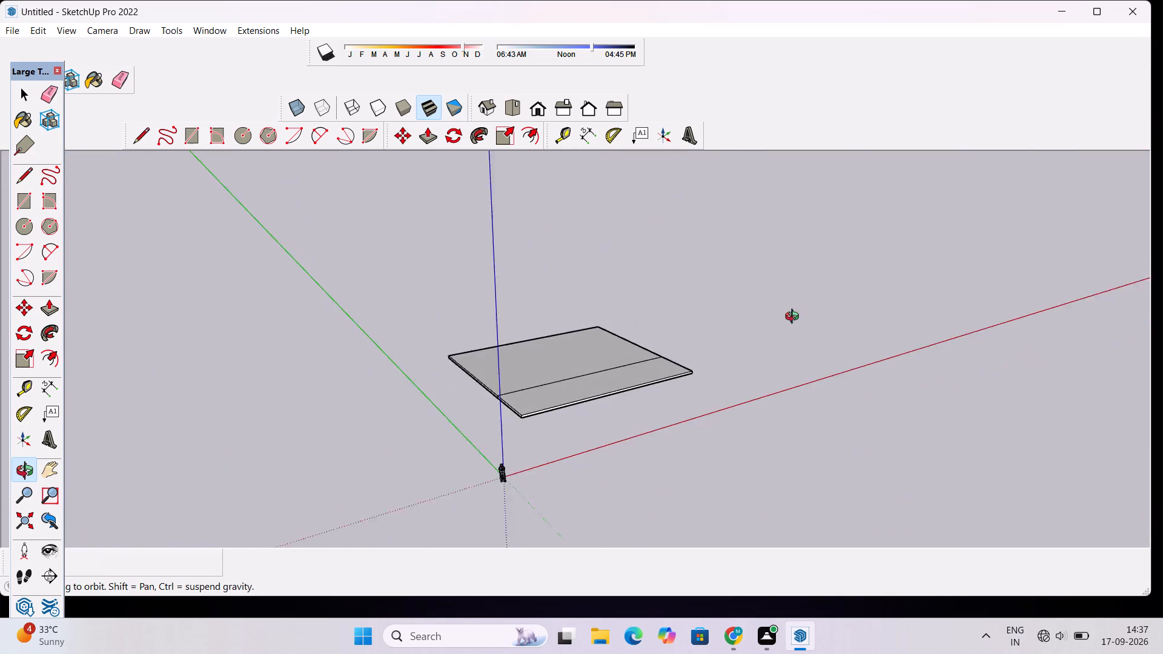
pyautogui.moveTo(795, 318); pyautogui.dragTo(709, 421)
pyautogui.scroll(5, 480, 406)
pyautogui.scroll(-2, 441, 382)
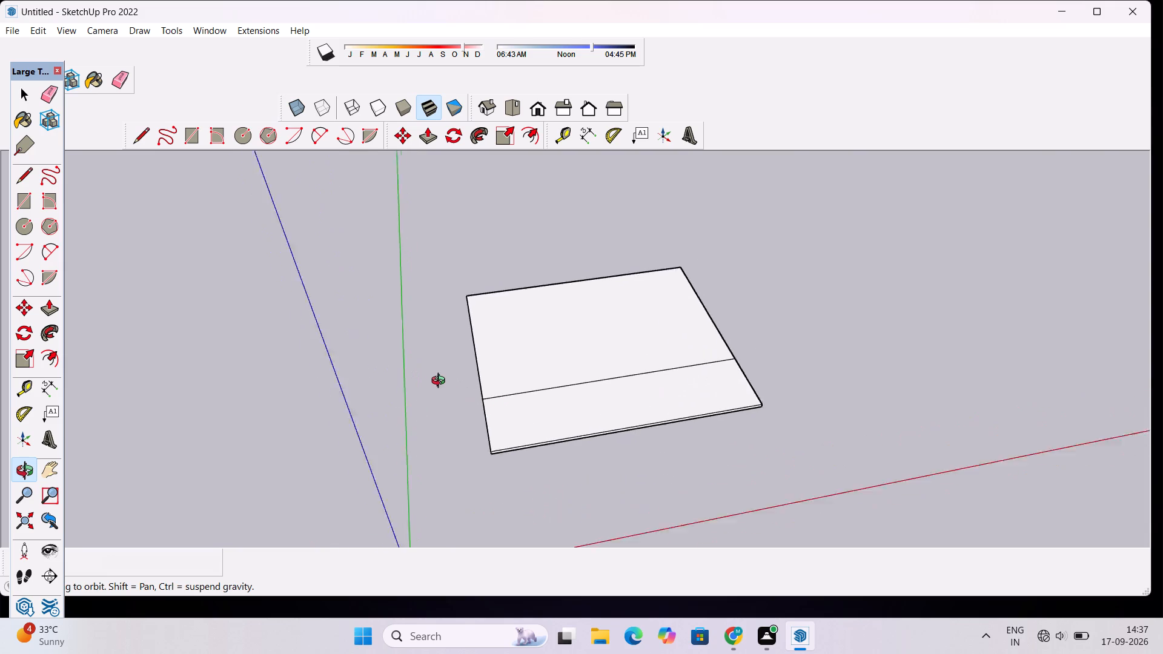
# Examine the two-zone slab from a low front left view, its front and its right side, near and far.
pyautogui.scroll(-3, 441, 382)
pyautogui.moveTo(362, 438); pyautogui.dragTo(558, 310)
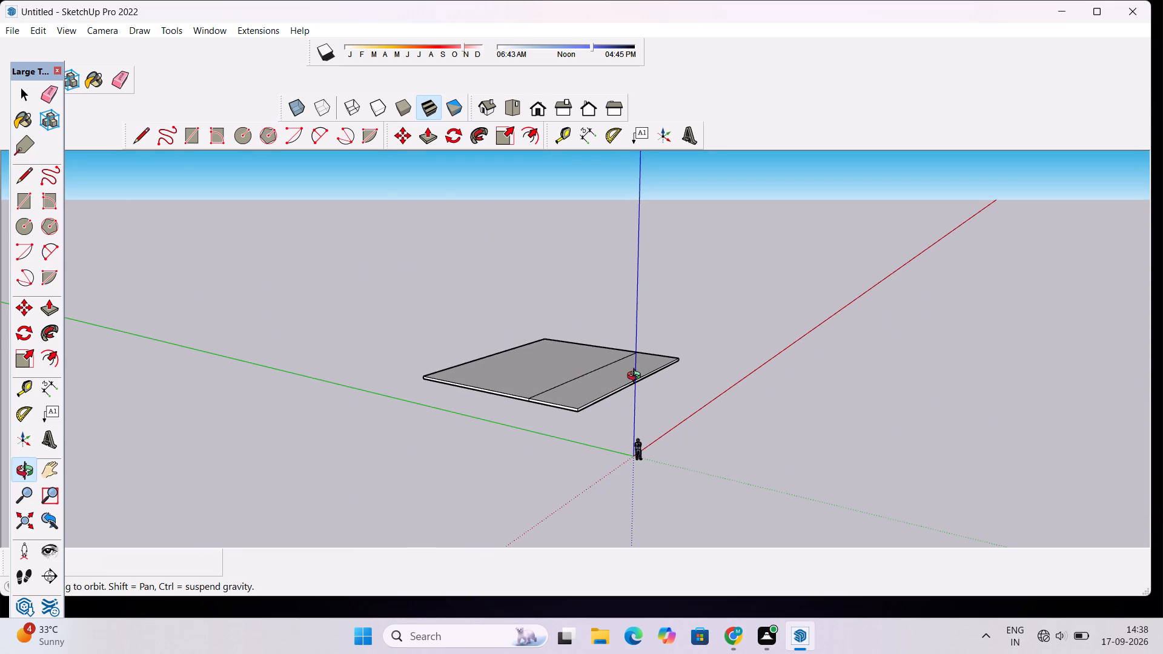
pyautogui.scroll(5, 637, 370)
pyautogui.scroll(3, 585, 375)
pyautogui.keyDown('shift'); pyautogui.moveTo(603, 369); pyautogui.dragTo(454, 384); pyautogui.keyUp('shift')
pyautogui.scroll(-5, 454, 384)
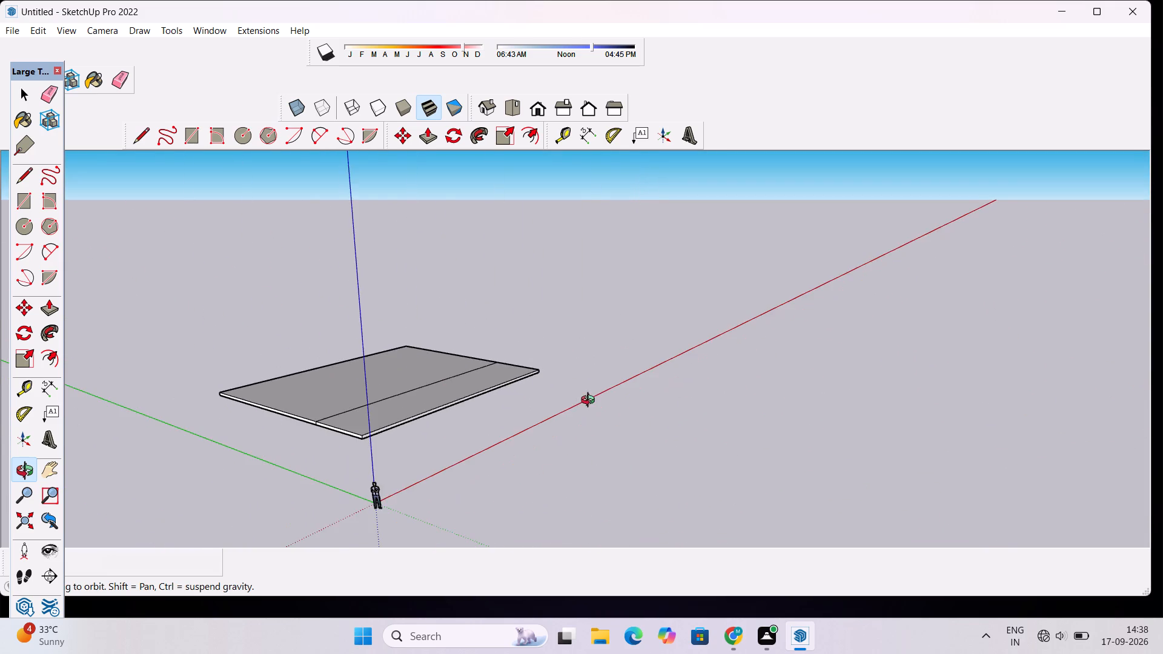
pyautogui.moveTo(591, 401); pyautogui.dragTo(325, 445)
pyautogui.scroll(2, 592, 268)
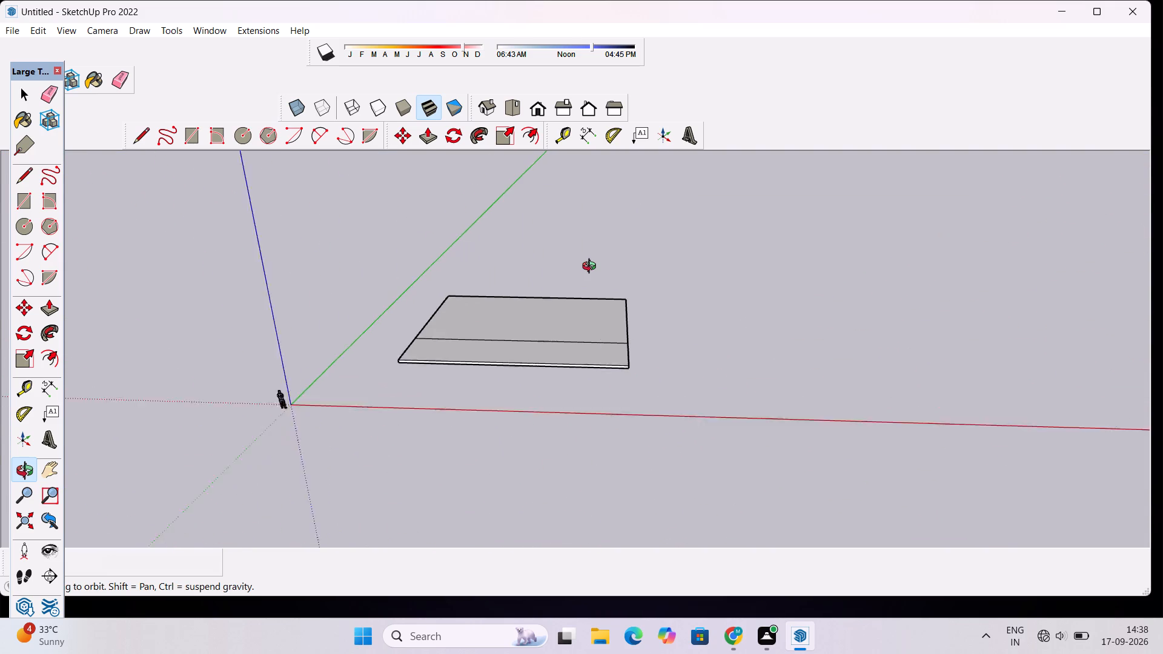
pyautogui.scroll(3, 592, 268)
pyautogui.scroll(3, 520, 327)
pyautogui.moveTo(552, 315); pyautogui.dragTo(251, 329)
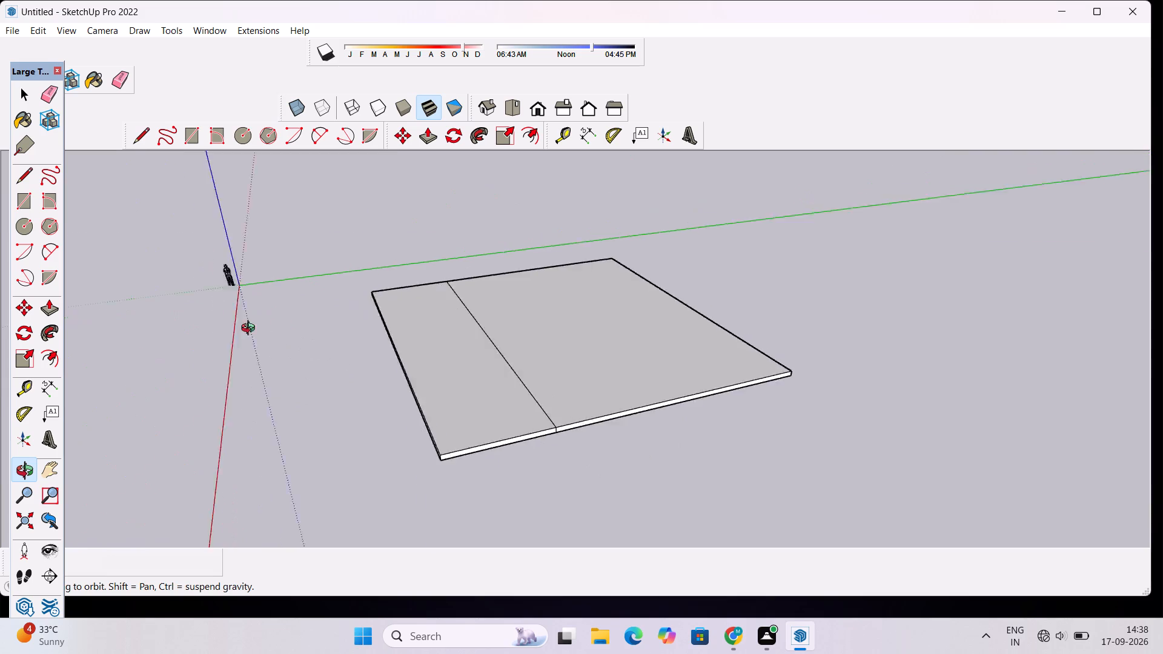
pyautogui.moveTo(251, 329); pyautogui.dragTo(690, 337)
pyautogui.scroll(-5, 810, 295)
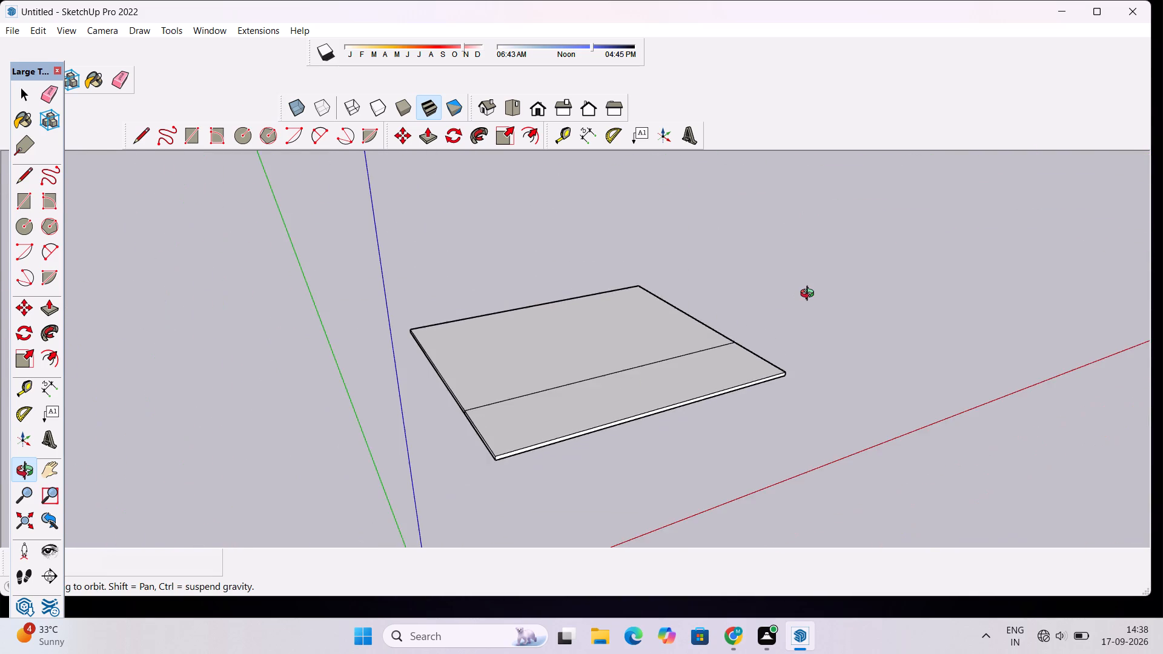
# Inspect the slab's top surface and dividing line from both front corners and in a raised front view.
pyautogui.moveTo(828, 335); pyautogui.dragTo(456, 363)
pyautogui.scroll(-1, 455, 363)
pyautogui.moveTo(472, 384); pyautogui.dragTo(684, 388)
pyautogui.moveTo(454, 432); pyautogui.dragTo(676, 448)
pyautogui.scroll(-4, 778, 375)
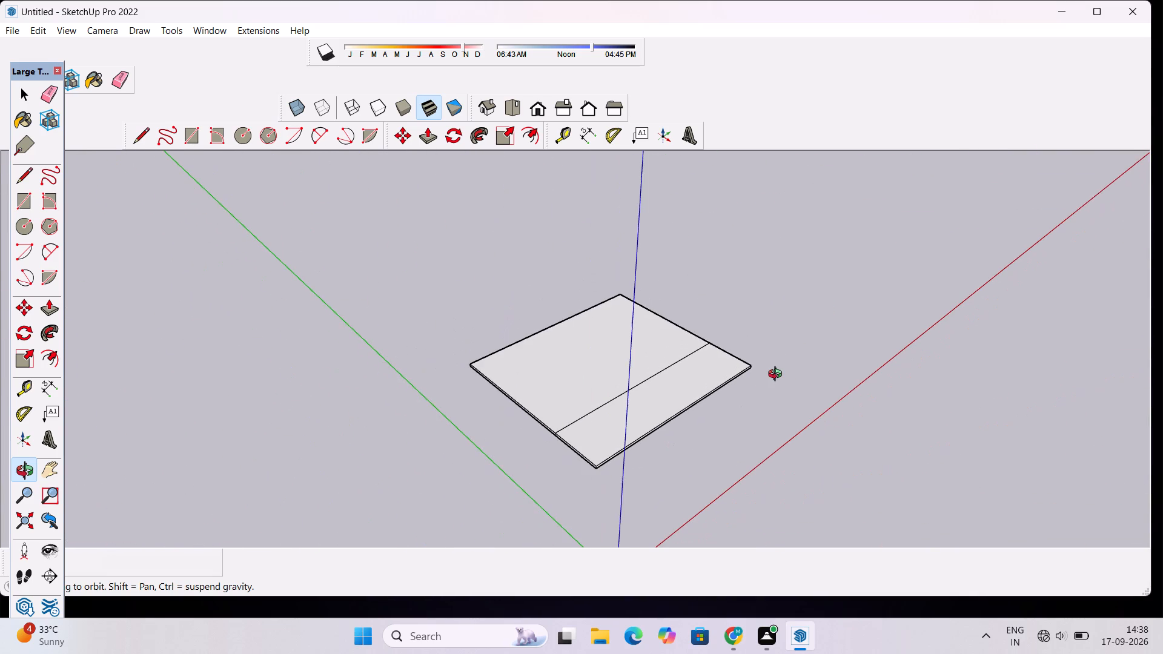
pyautogui.scroll(7, 778, 375)
pyautogui.moveTo(876, 362); pyautogui.dragTo(674, 346)
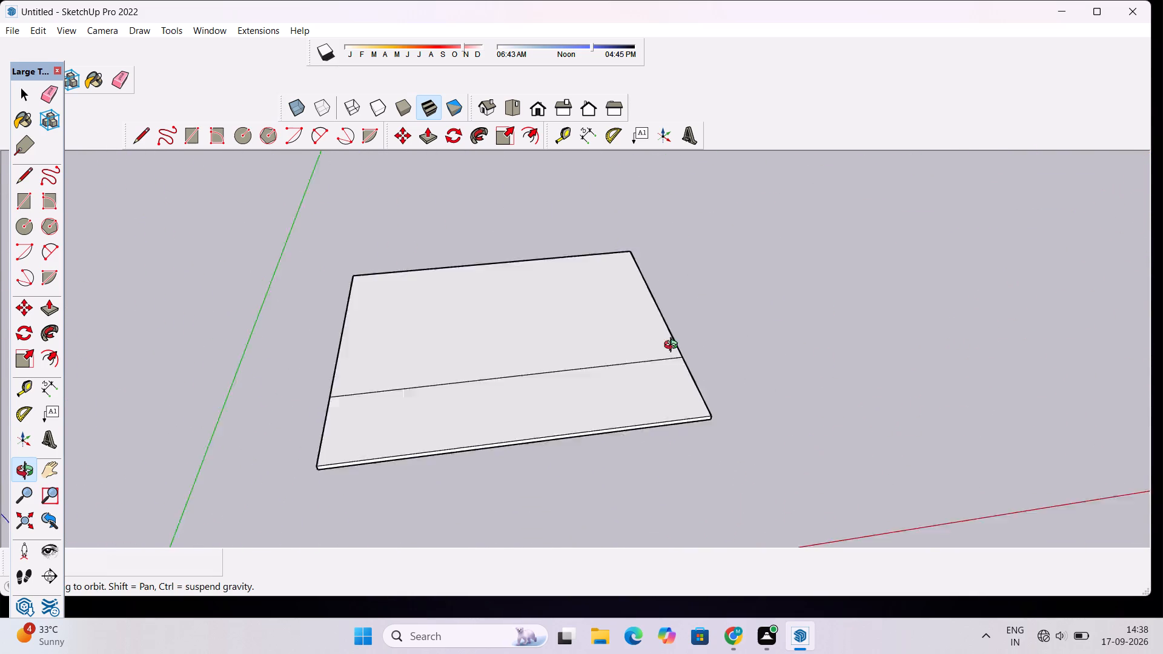
pyautogui.moveTo(674, 346); pyautogui.dragTo(422, 345)
pyautogui.scroll(3, 505, 410)
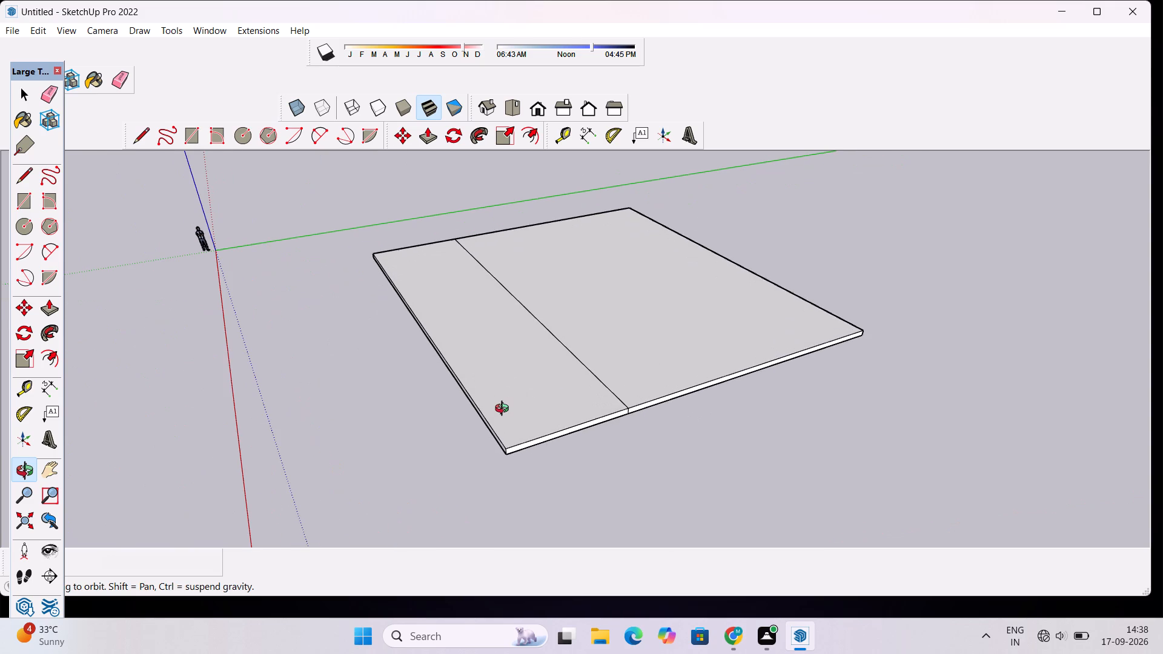
pyautogui.scroll(-4, 505, 410)
pyautogui.moveTo(423, 429); pyautogui.dragTo(666, 369)
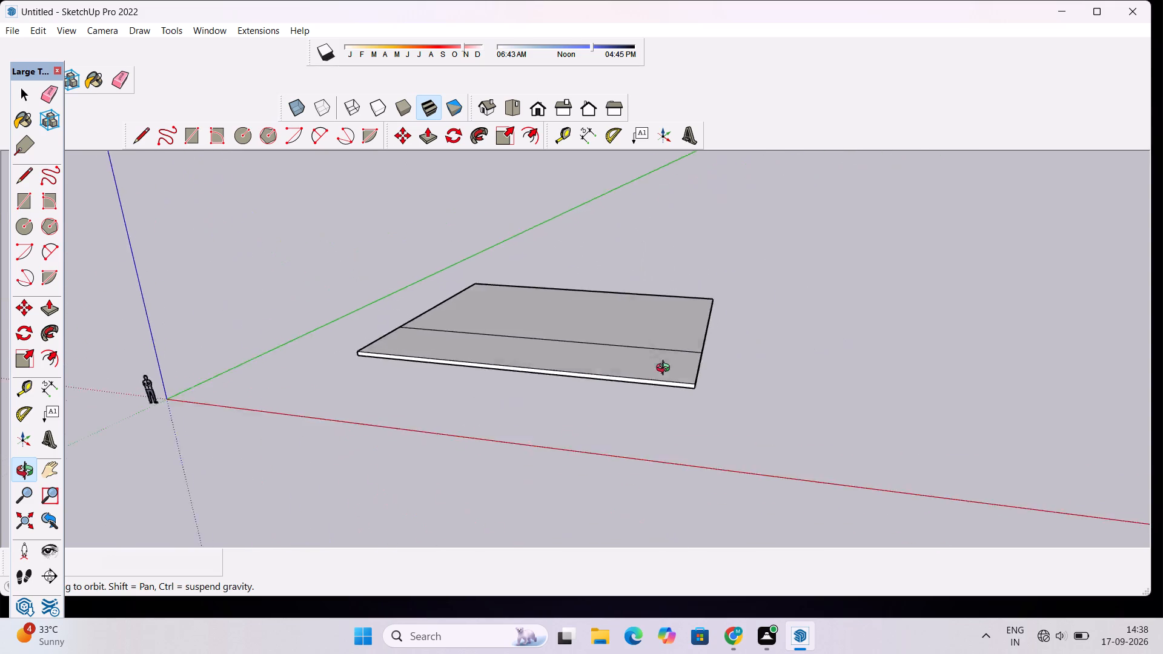
pyautogui.moveTo(666, 369); pyautogui.dragTo(876, 312)
pyautogui.moveTo(709, 342); pyautogui.dragTo(526, 492)
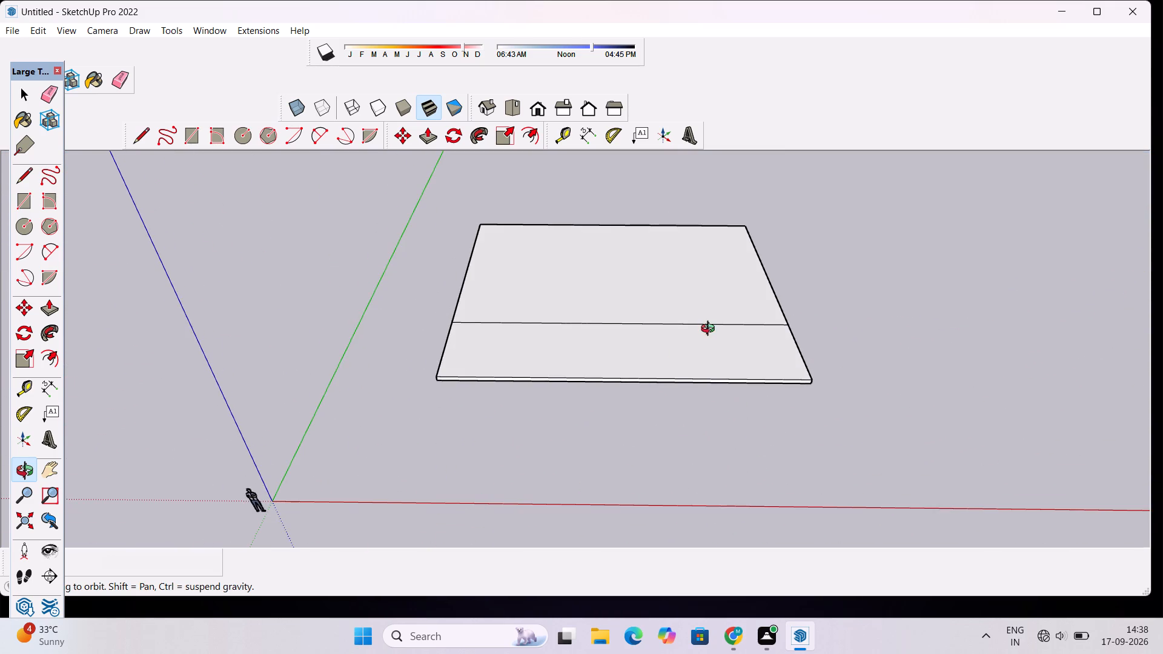
# Examine the slab's front edge, split right side edge and dividing line up close from the front and both sides.
pyautogui.scroll(2, 714, 329)
pyautogui.keyDown('shift'); pyautogui.moveTo(738, 312); pyautogui.dragTo(637, 349); pyautogui.keyUp('shift')
pyautogui.scroll(1, 752, 372)
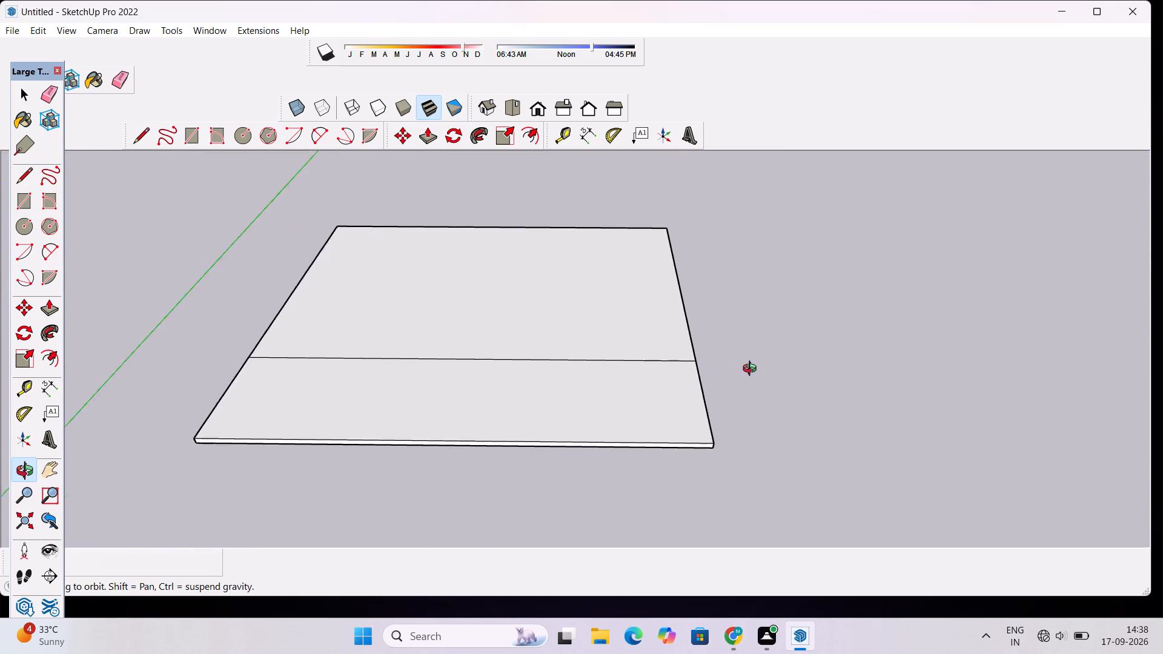
pyautogui.scroll(3, 752, 370)
pyautogui.moveTo(807, 365); pyautogui.dragTo(555, 302)
pyautogui.scroll(4, 581, 356)
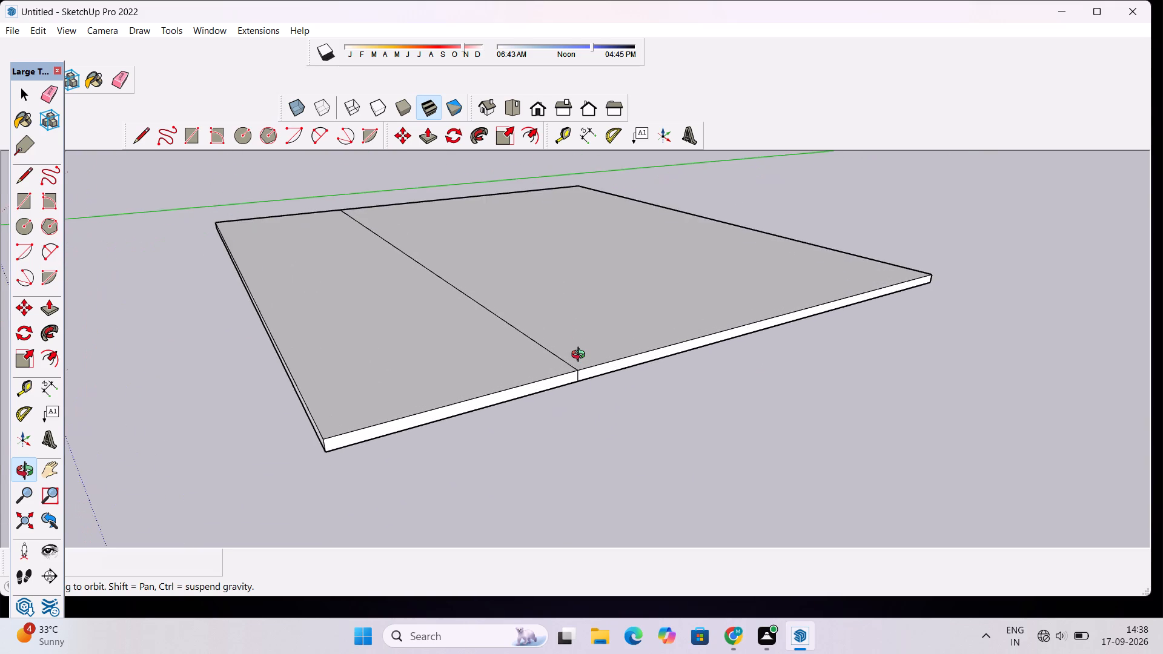
pyautogui.scroll(-5, 581, 356)
pyautogui.moveTo(489, 392); pyautogui.dragTo(815, 356)
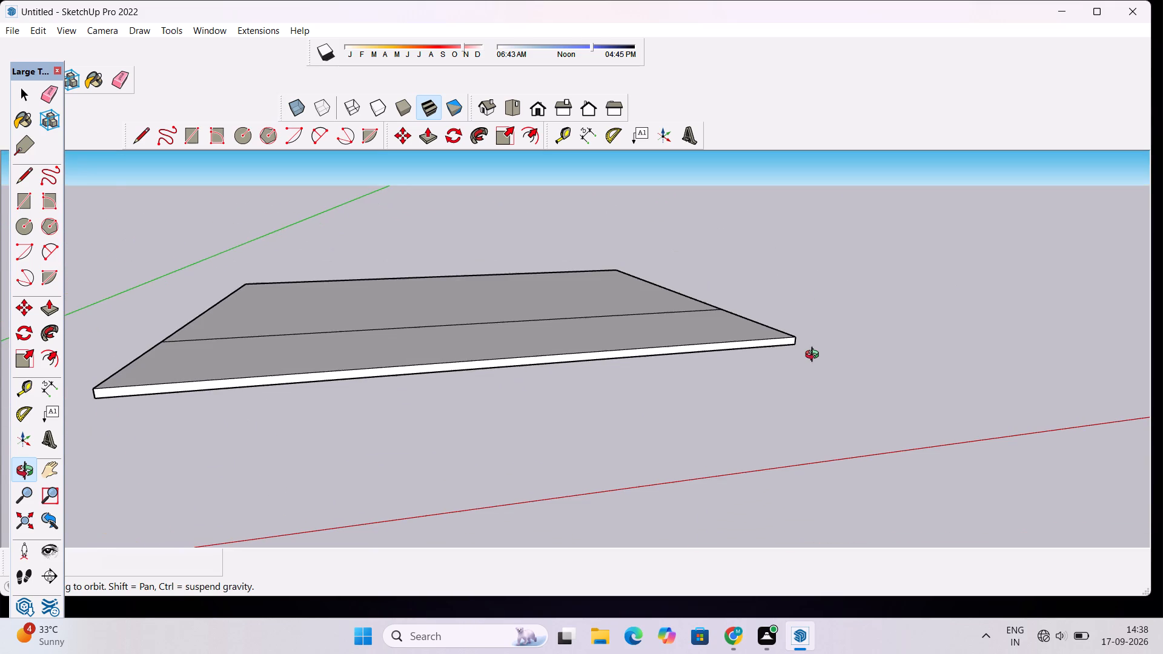
pyautogui.scroll(-6, 637, 362)
pyautogui.moveTo(782, 333); pyautogui.dragTo(692, 529)
pyautogui.scroll(4, 732, 175)
pyautogui.keyDown('shift'); pyautogui.moveTo(734, 207); pyautogui.dragTo(720, 216); pyautogui.keyUp('shift')
pyautogui.moveTo(462, 343); pyautogui.dragTo(781, 176)
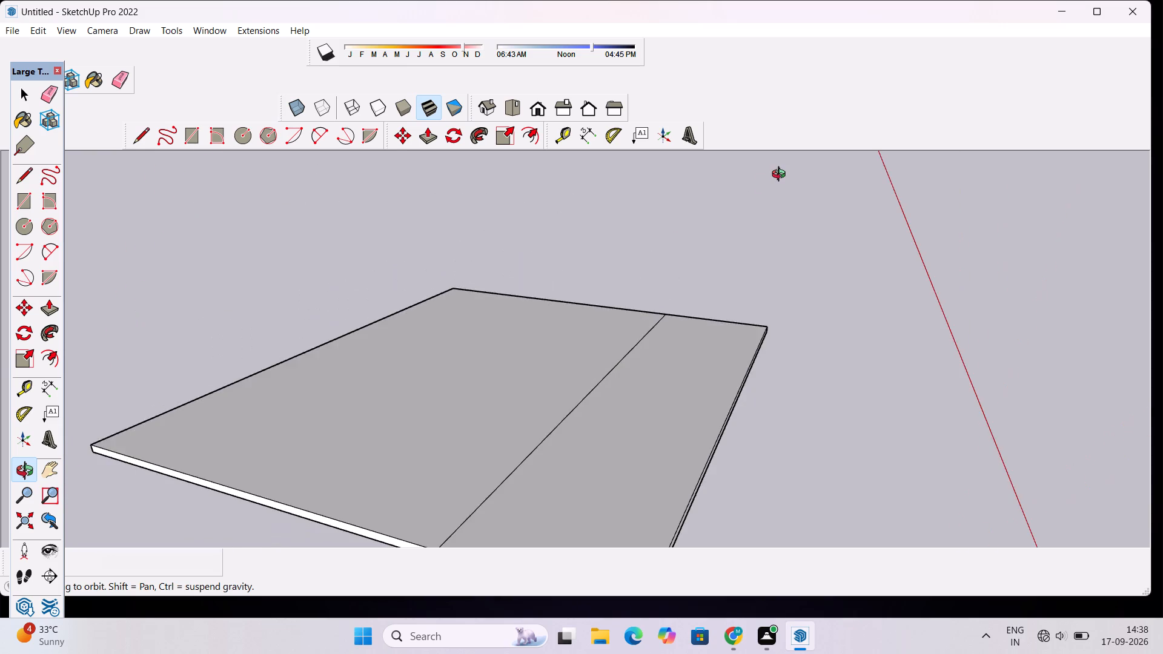
pyautogui.scroll(-6, 774, 188)
pyautogui.moveTo(814, 271); pyautogui.dragTo(509, 316)
pyautogui.scroll(-2, 543, 271)
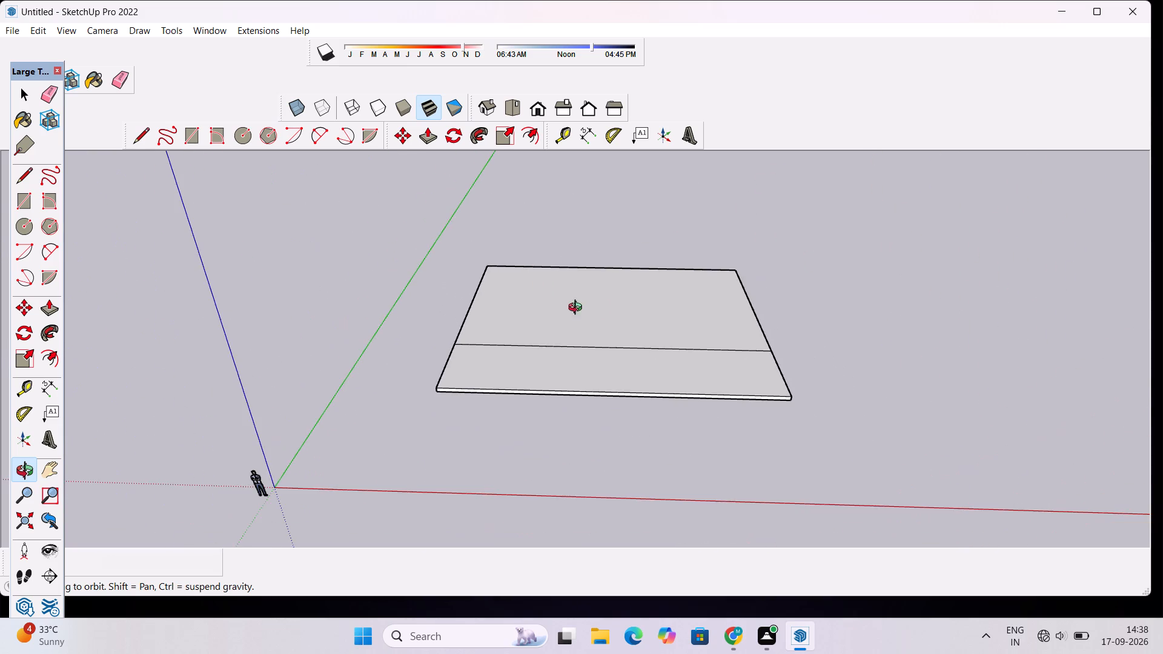
# Inspect the slab's front and rear zones from the front right corner and front, in relation to the origin and axes.
pyautogui.keyDown('shift'); pyautogui.moveTo(601, 312); pyautogui.dragTo(479, 334); pyautogui.keyUp('shift')
pyautogui.scroll(-6, 466, 335)
pyautogui.moveTo(471, 336); pyautogui.dragTo(450, 387)
pyautogui.scroll(4, 453, 386)
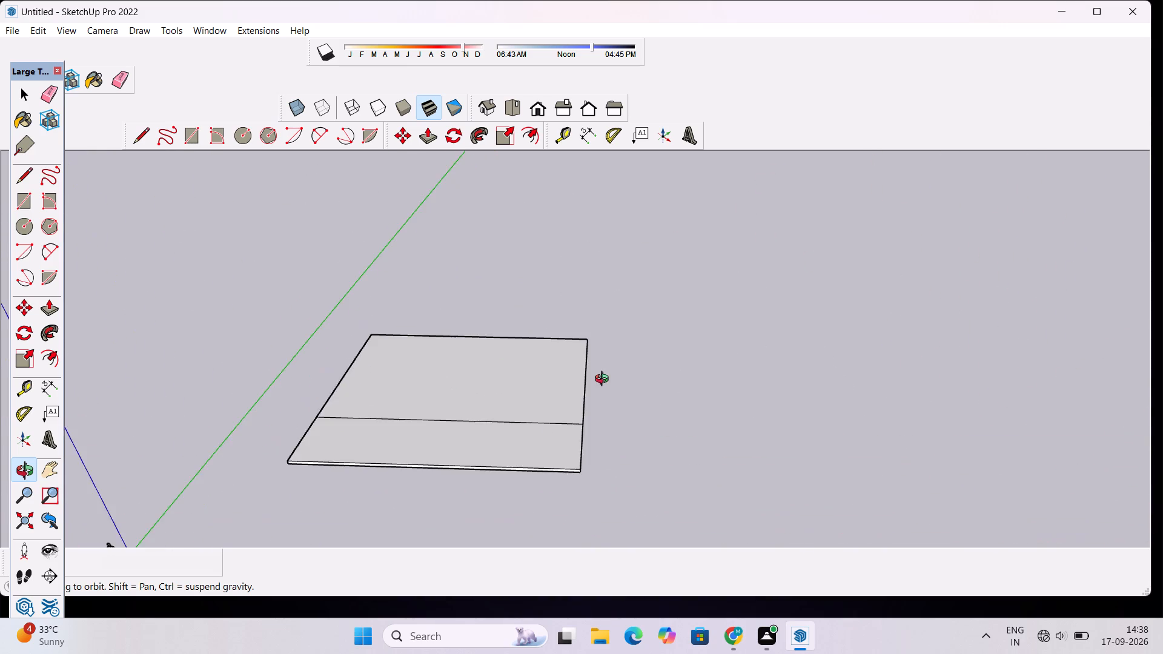
pyautogui.moveTo(611, 384); pyautogui.dragTo(750, 317)
pyautogui.moveTo(790, 348); pyautogui.dragTo(559, 393)
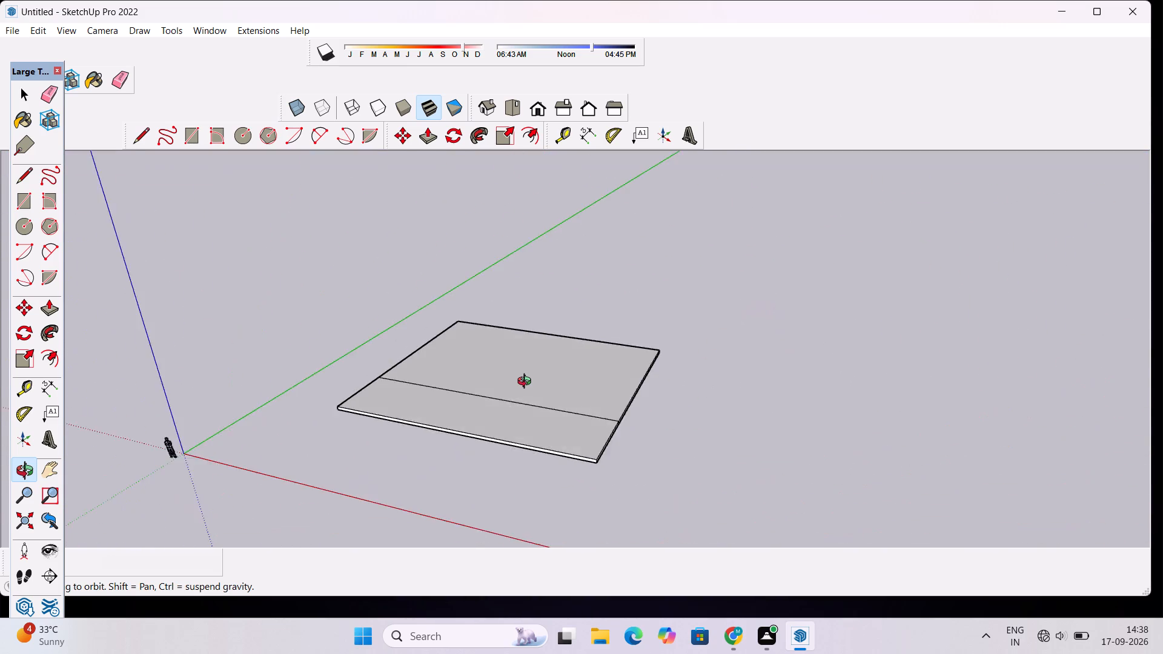
pyautogui.scroll(-6, 527, 383)
pyautogui.moveTo(483, 397); pyautogui.dragTo(594, 389)
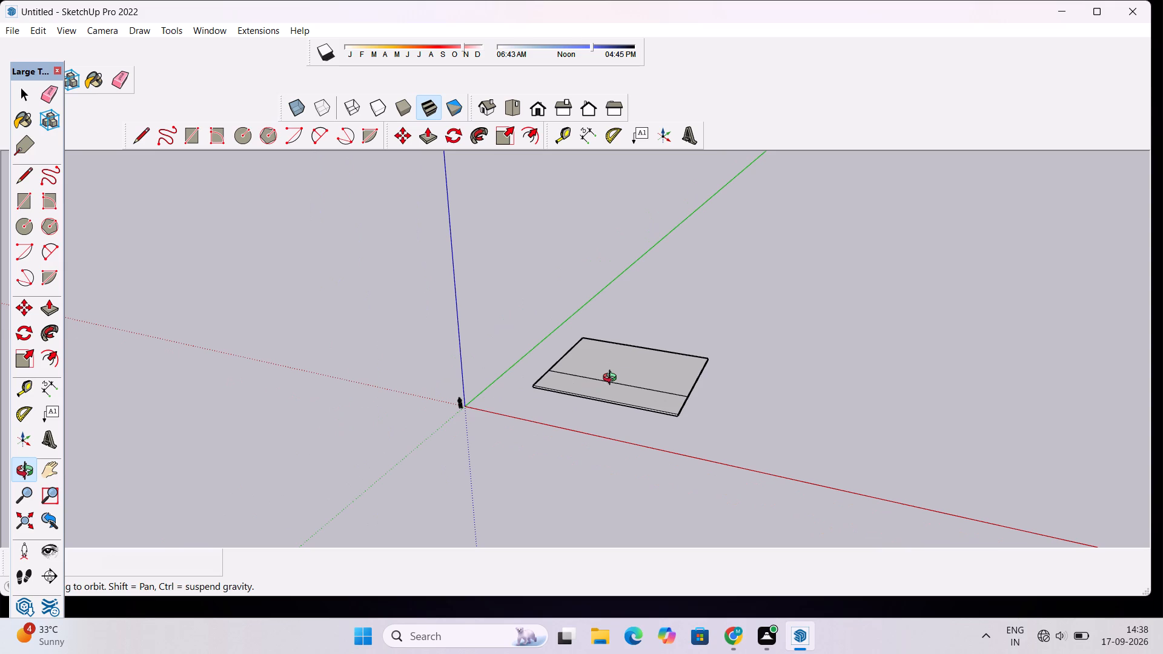
pyautogui.scroll(11, 611, 379)
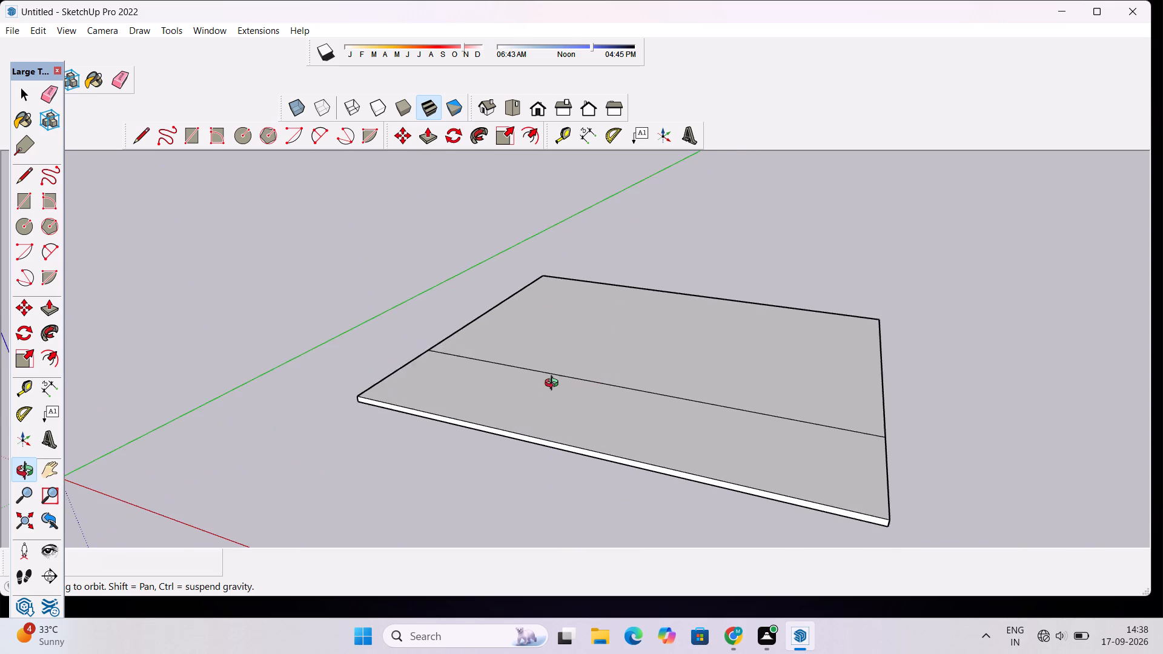
pyautogui.moveTo(554, 385); pyautogui.dragTo(711, 353)
pyautogui.scroll(-1, 644, 377)
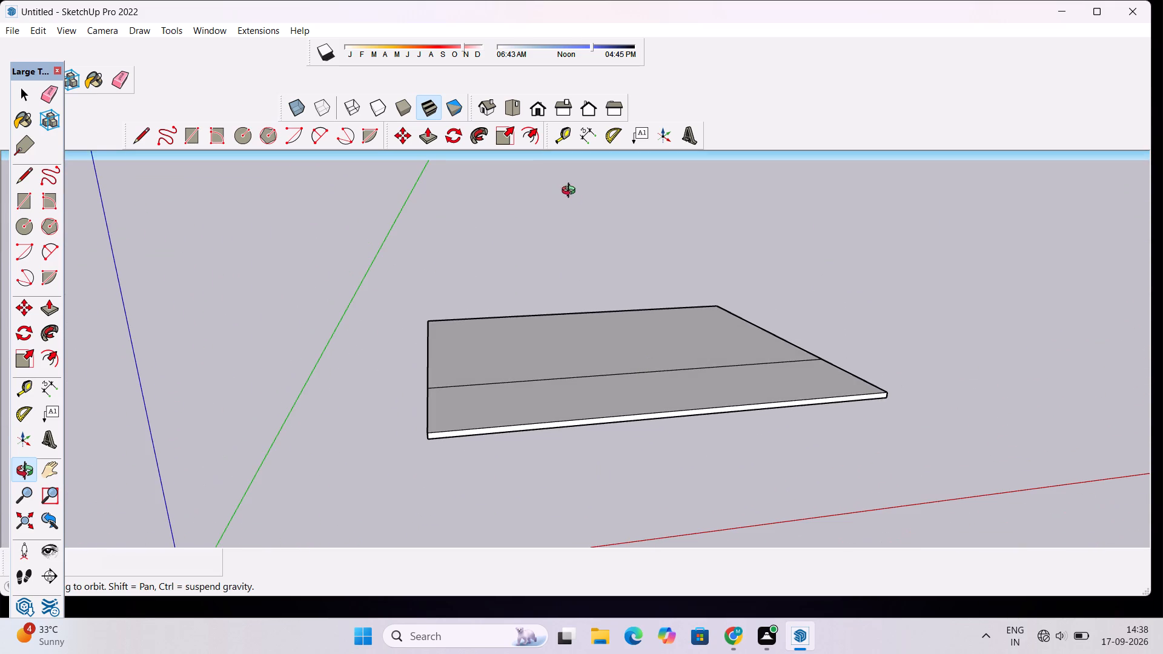
pyautogui.scroll(-3, 537, 237)
pyautogui.keyDown('shift'); pyautogui.moveTo(623, 314); pyautogui.dragTo(557, 349); pyautogui.keyUp('shift')
pyautogui.scroll(-5, 550, 350)
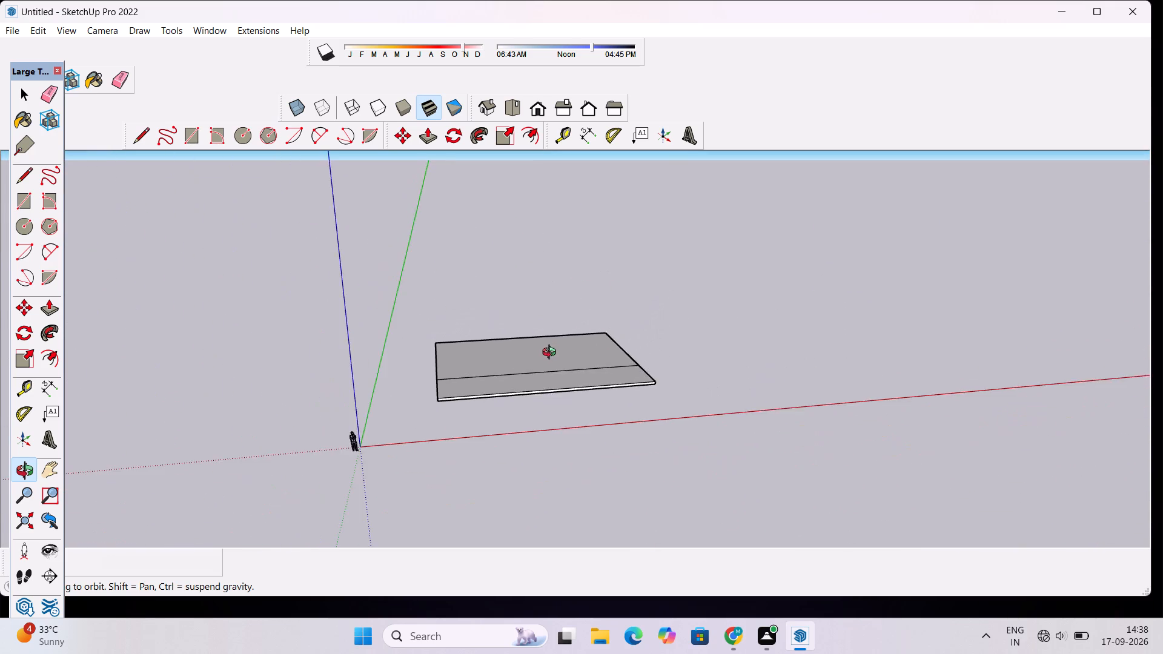
# Examine the larger rear zone and the dividing line from the front right corner and close up from the front.
pyautogui.moveTo(553, 361); pyautogui.dragTo(540, 430)
pyautogui.scroll(4, 609, 334)
pyautogui.moveTo(663, 355); pyautogui.dragTo(462, 340)
pyautogui.scroll(2, 525, 389)
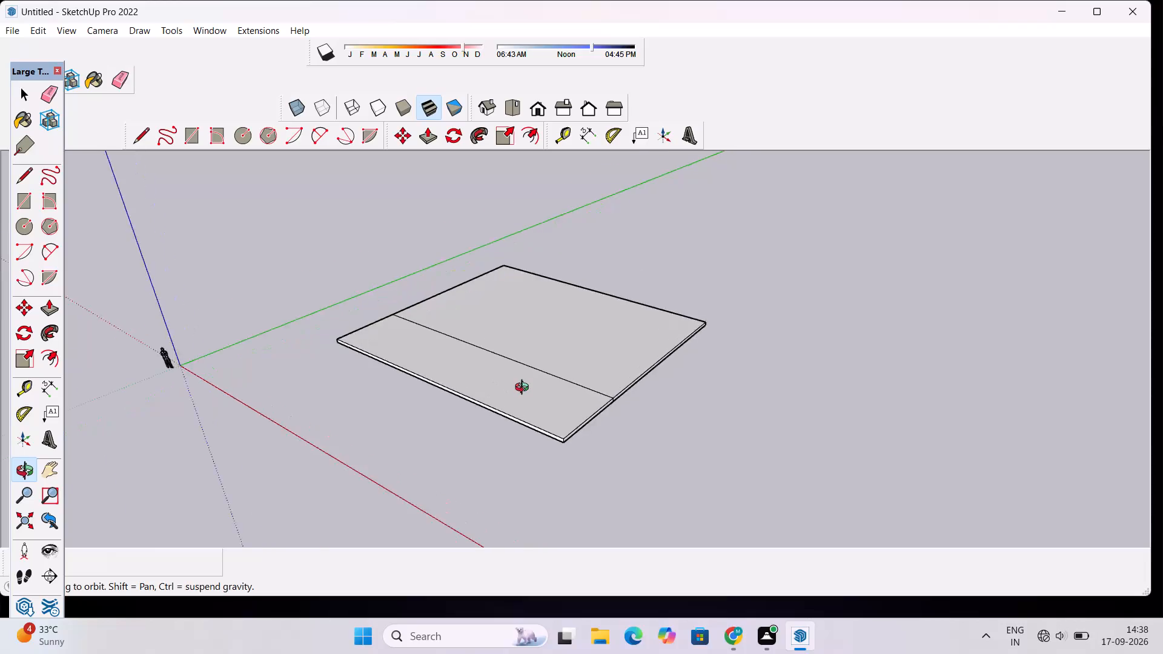
pyautogui.scroll(7, 525, 389)
pyautogui.moveTo(506, 386); pyautogui.dragTo(723, 280)
pyautogui.scroll(-5, 726, 277)
pyautogui.moveTo(632, 270); pyautogui.dragTo(578, 383)
pyautogui.scroll(4, 587, 359)
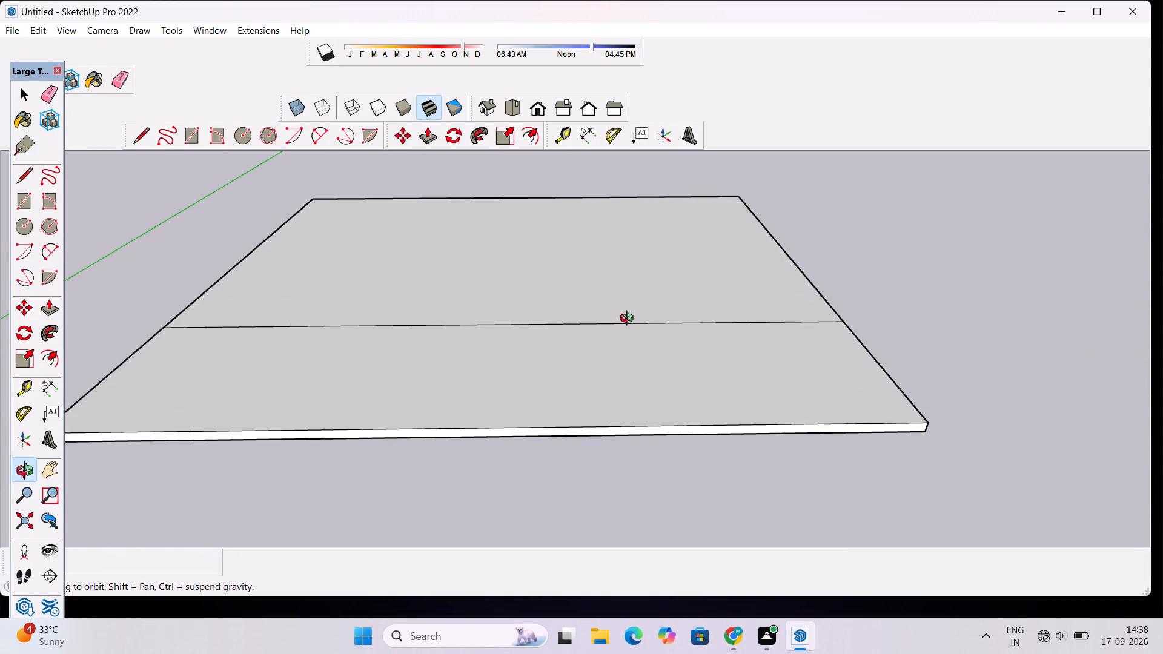
pyautogui.scroll(-5, 629, 320)
pyautogui.keyDown('shift'); pyautogui.moveTo(661, 298); pyautogui.dragTo(618, 309); pyautogui.keyUp('shift')
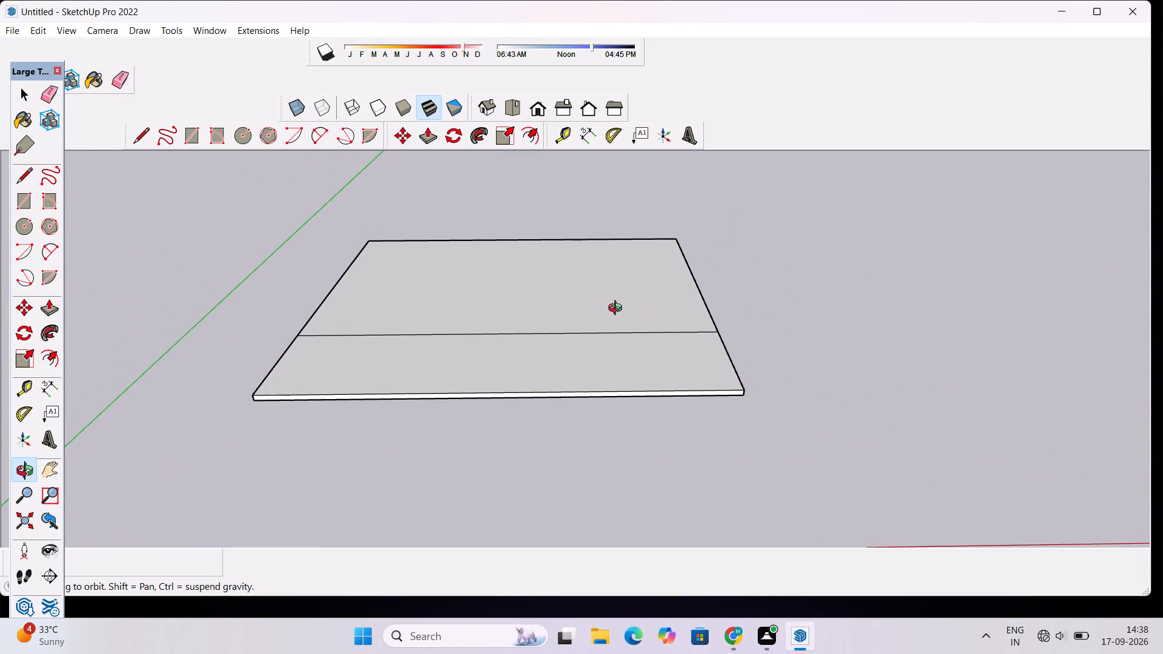
# Push/Pull the slab's larger rear zone, behind the dividing line, up 50' to form the house block.
pyautogui.moveTo(765, 331); pyautogui.dragTo(672, 363)
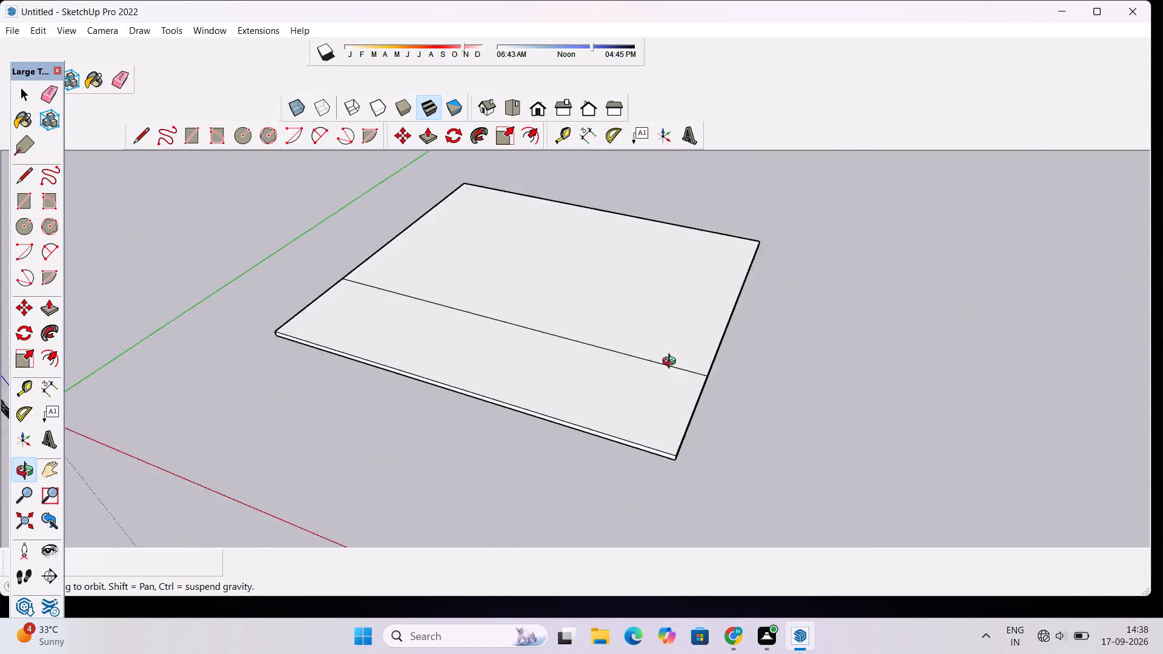
pyautogui.moveTo(672, 363); pyautogui.dragTo(783, 360)
pyautogui.moveTo(575, 392); pyautogui.dragTo(563, 455)
pyautogui.scroll(-5, 525, 259)
pyautogui.keyDown('shift'); pyautogui.moveTo(552, 250); pyautogui.dragTo(531, 368); pyautogui.keyUp('shift')
pyautogui.scroll(3, 528, 369)
pyautogui.press('p')
pyautogui.click(529, 385)
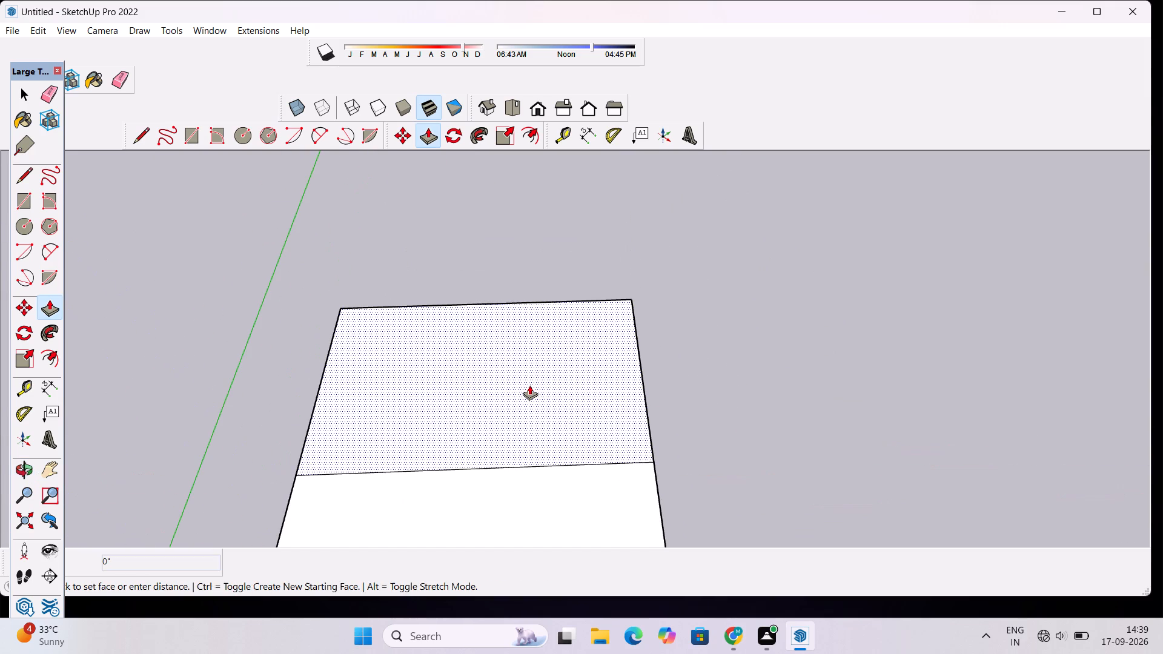
pyautogui.scroll(-5, 532, 352)
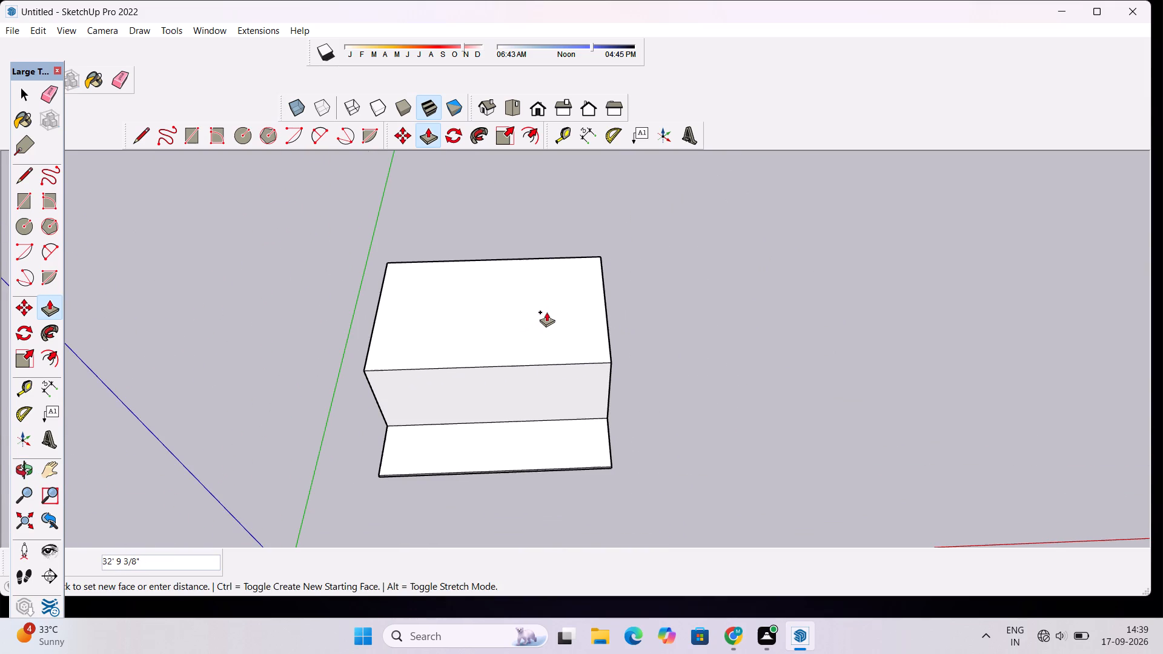
pyautogui.scroll(-4, 546, 312)
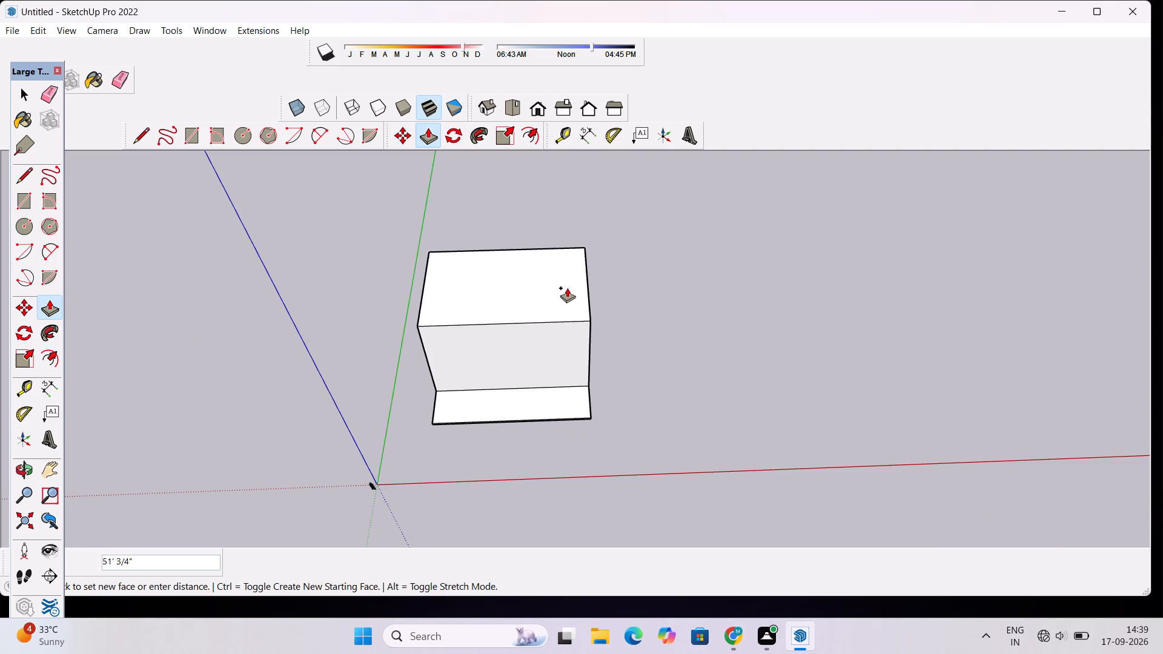
pyautogui.write("50'")
pyautogui.press('Return')
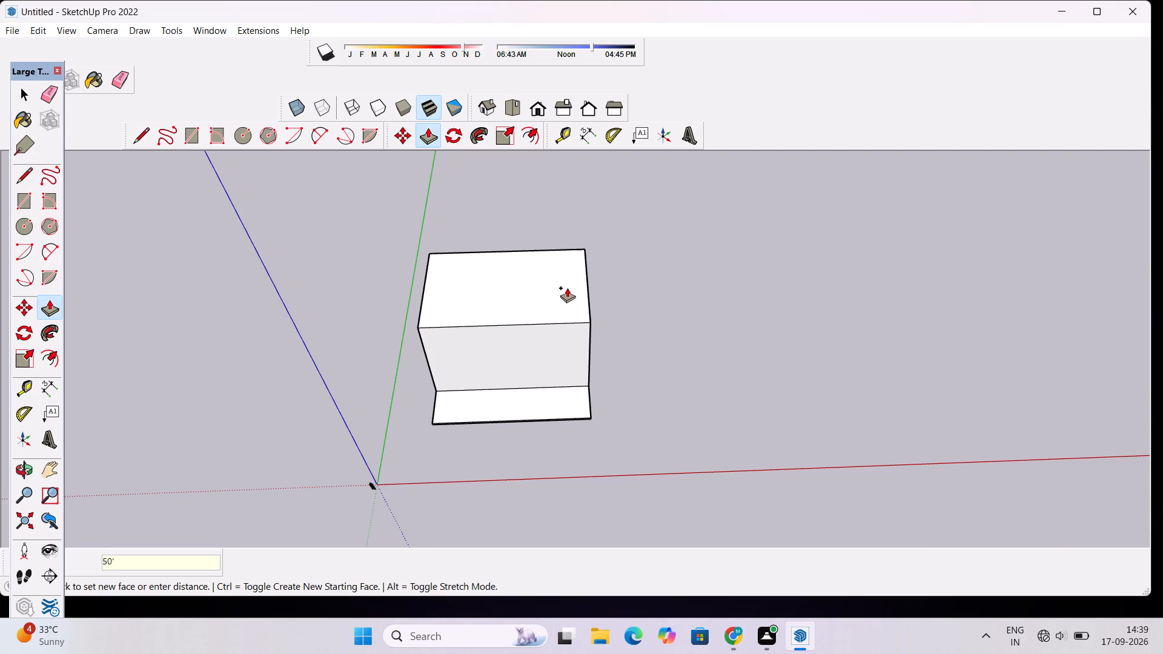
pyautogui.press('space')
# Examine the raised house block and its front base strip from both front corners, the front and above.
pyautogui.write('po')
pyautogui.scroll(-2, 553, 317)
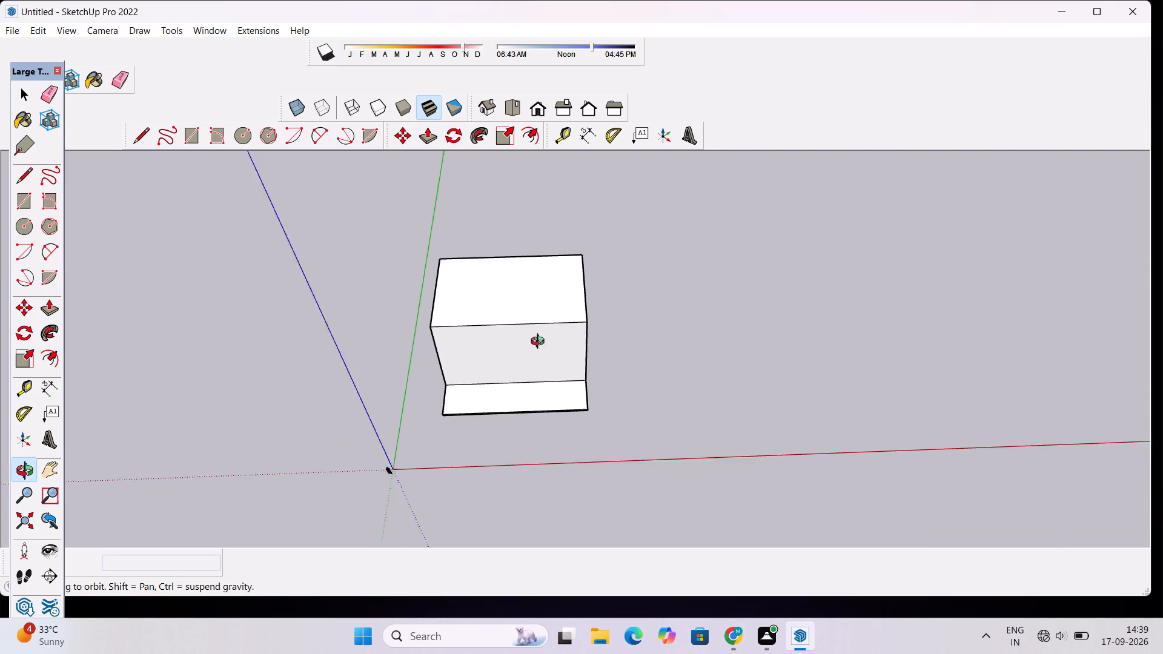
pyautogui.scroll(-1, 540, 343)
pyautogui.moveTo(532, 413); pyautogui.dragTo(504, 243)
pyautogui.scroll(3, 547, 305)
pyautogui.moveTo(644, 314); pyautogui.dragTo(542, 333)
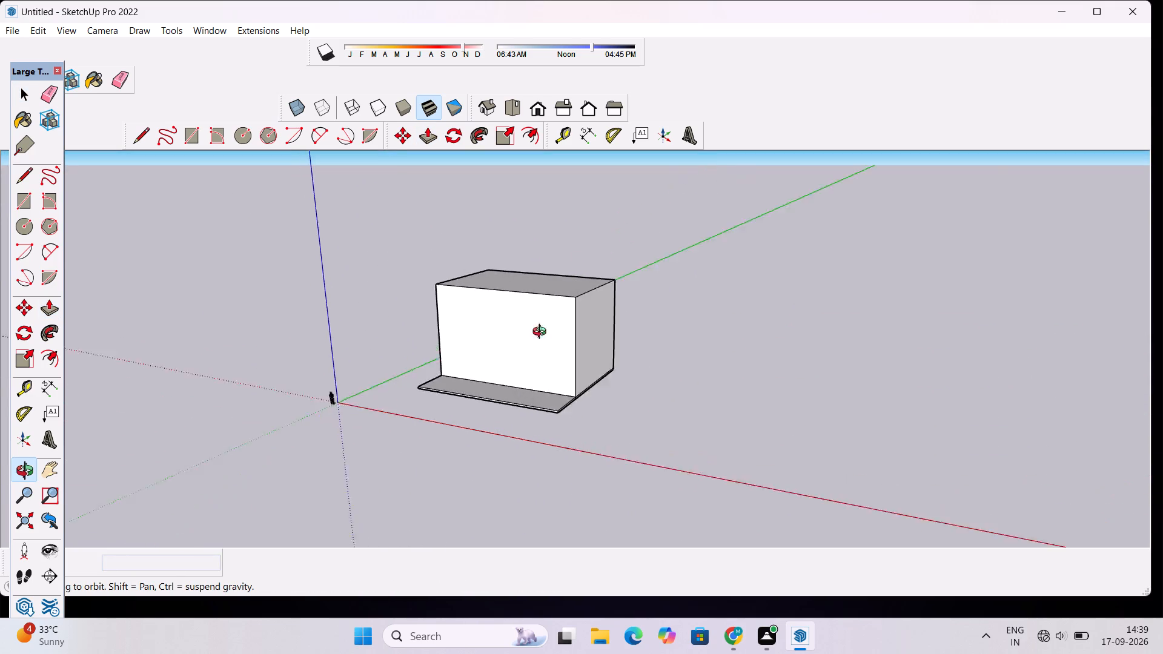
pyautogui.moveTo(542, 333); pyautogui.dragTo(773, 320)
pyautogui.scroll(5, 350, 390)
pyautogui.scroll(-4, 546, 324)
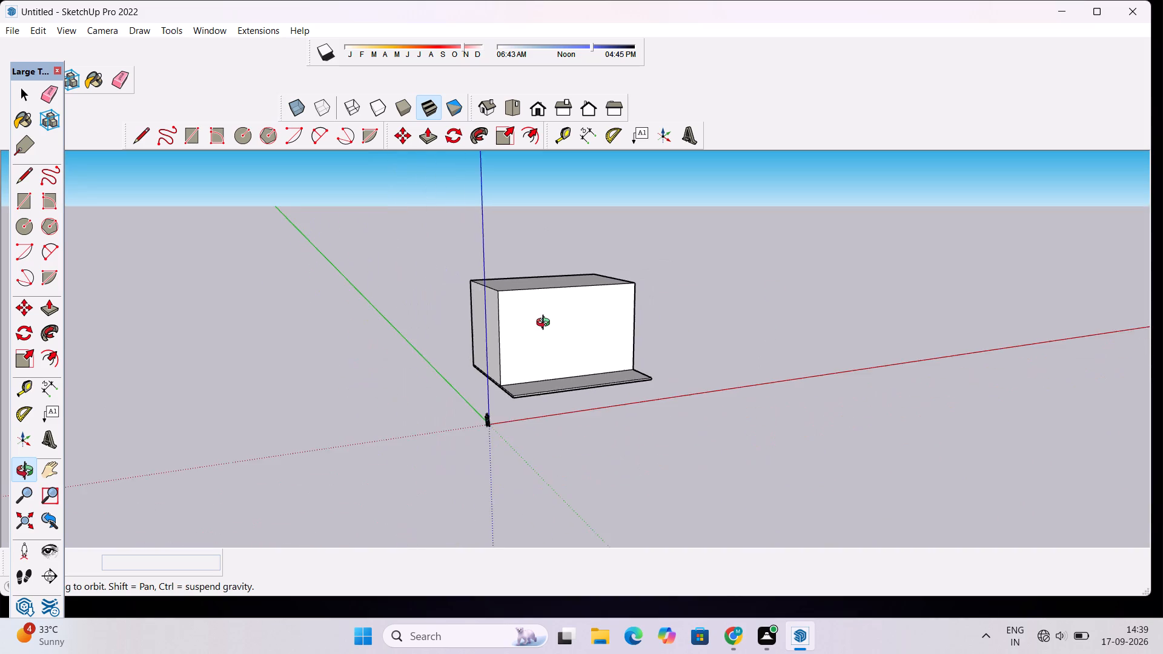
pyautogui.scroll(-5, 546, 324)
pyautogui.moveTo(540, 329); pyautogui.dragTo(577, 478)
pyautogui.scroll(10, 569, 334)
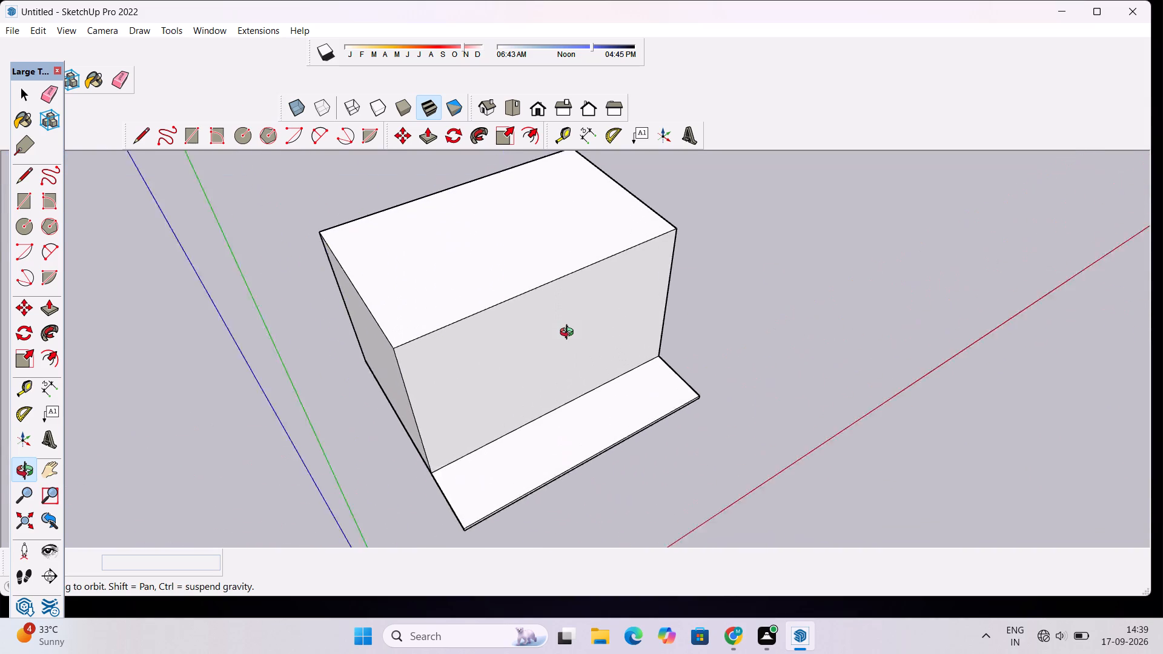
pyautogui.scroll(1, 569, 334)
pyautogui.scroll(-5, 569, 334)
pyautogui.moveTo(674, 327); pyautogui.dragTo(475, 323)
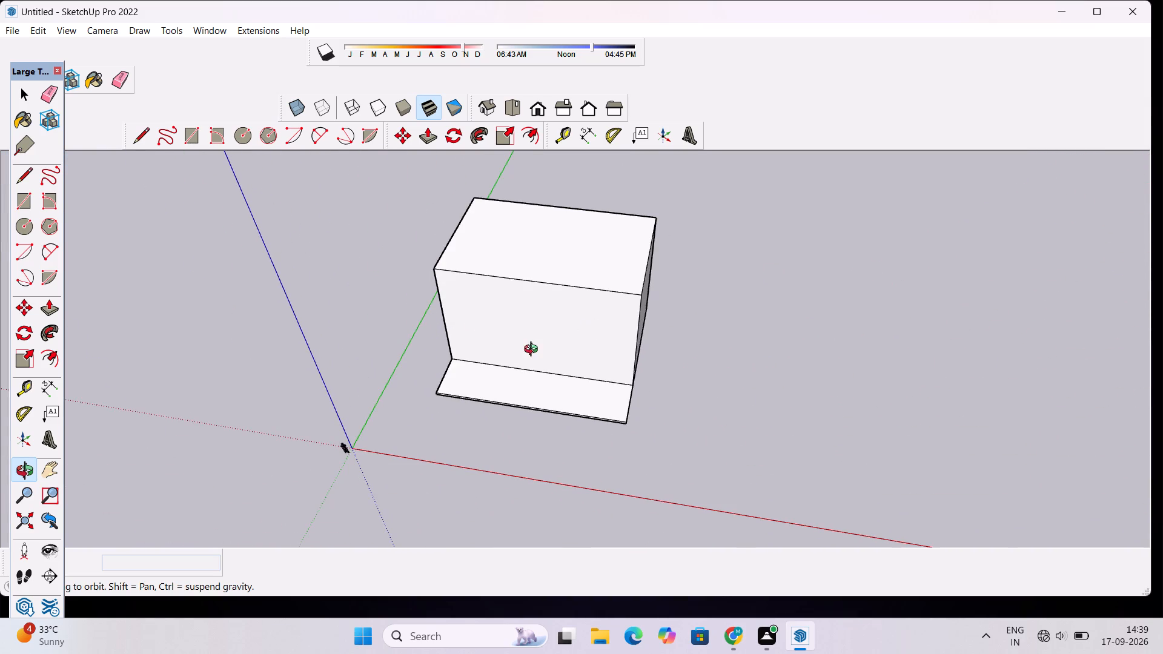
pyautogui.moveTo(534, 357); pyautogui.dragTo(565, 277)
pyautogui.scroll(-6, 565, 275)
pyautogui.keyDown('shift'); pyautogui.moveTo(569, 269); pyautogui.dragTo(557, 343); pyautogui.keyUp('shift')
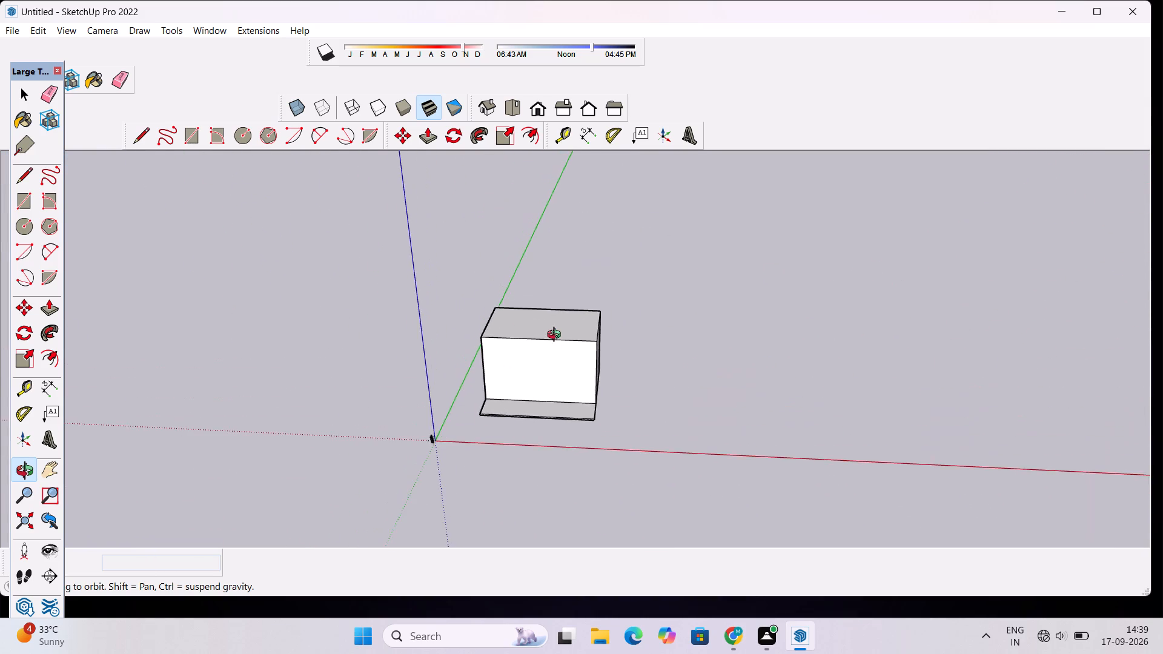
# Examine the 50' house block and its front base strip from above, both front corners and the front.
pyautogui.scroll(-5, 557, 336)
pyautogui.moveTo(579, 304); pyautogui.dragTo(579, 423)
pyautogui.scroll(8, 554, 332)
pyautogui.moveTo(439, 351); pyautogui.dragTo(474, 355)
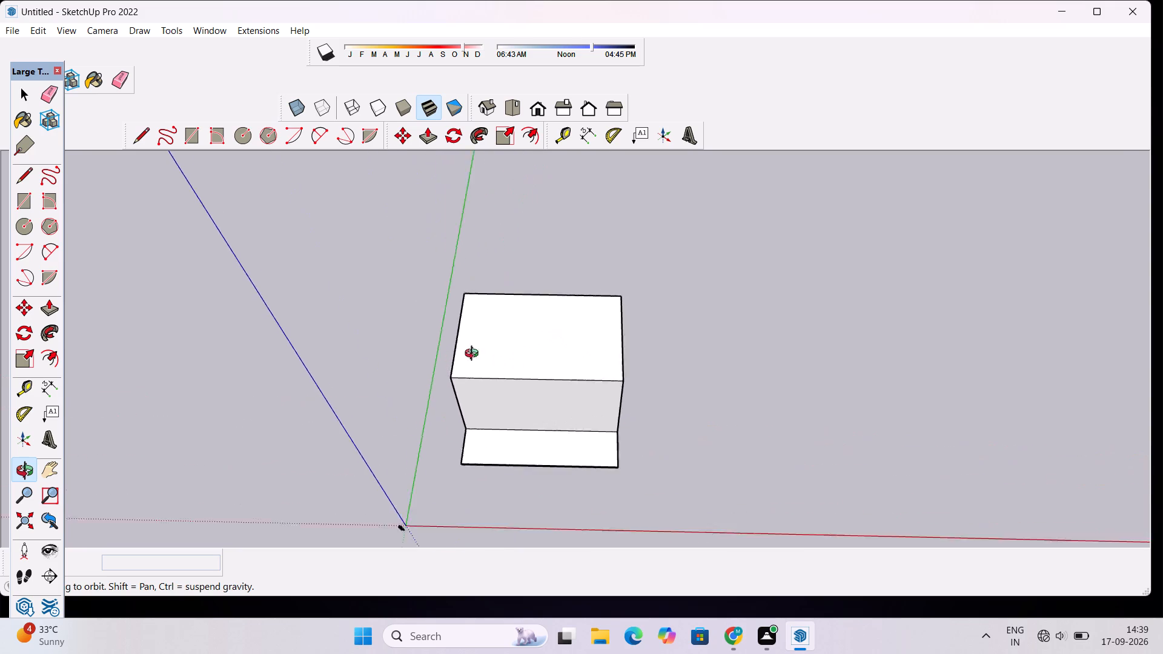
pyautogui.moveTo(474, 355); pyautogui.dragTo(799, 256)
pyautogui.moveTo(912, 288); pyautogui.dragTo(677, 292)
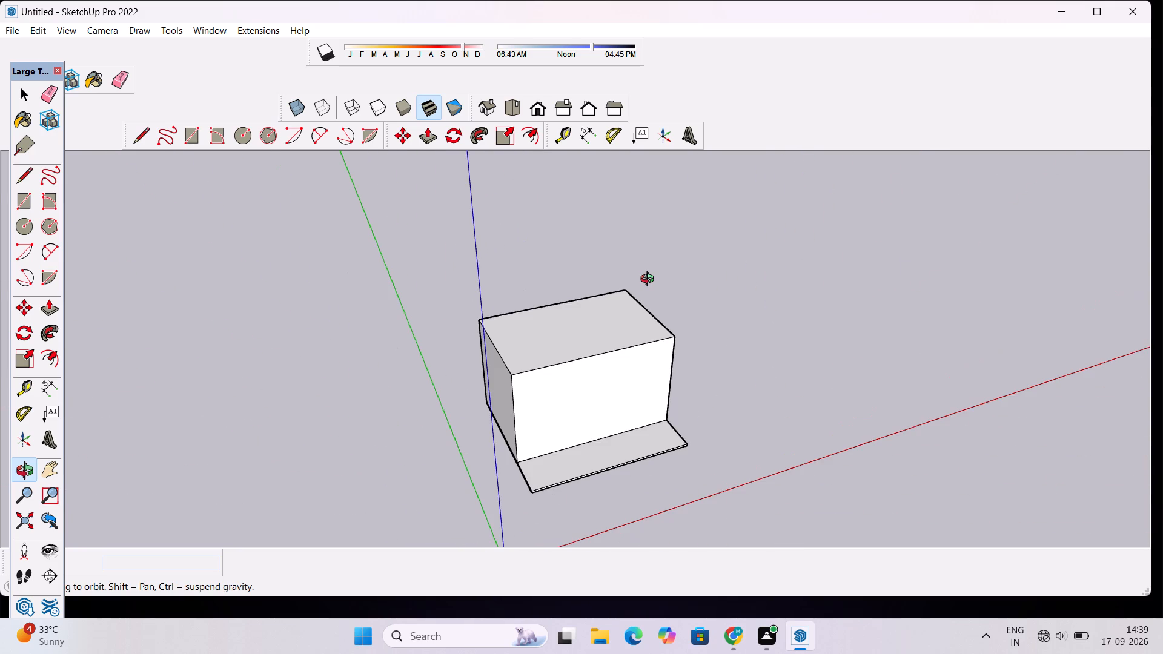
pyautogui.scroll(-4, 597, 293)
pyautogui.scroll(4, 627, 337)
pyautogui.keyDown('shift'); pyautogui.moveTo(724, 349); pyautogui.dragTo(638, 335); pyautogui.keyUp('shift')
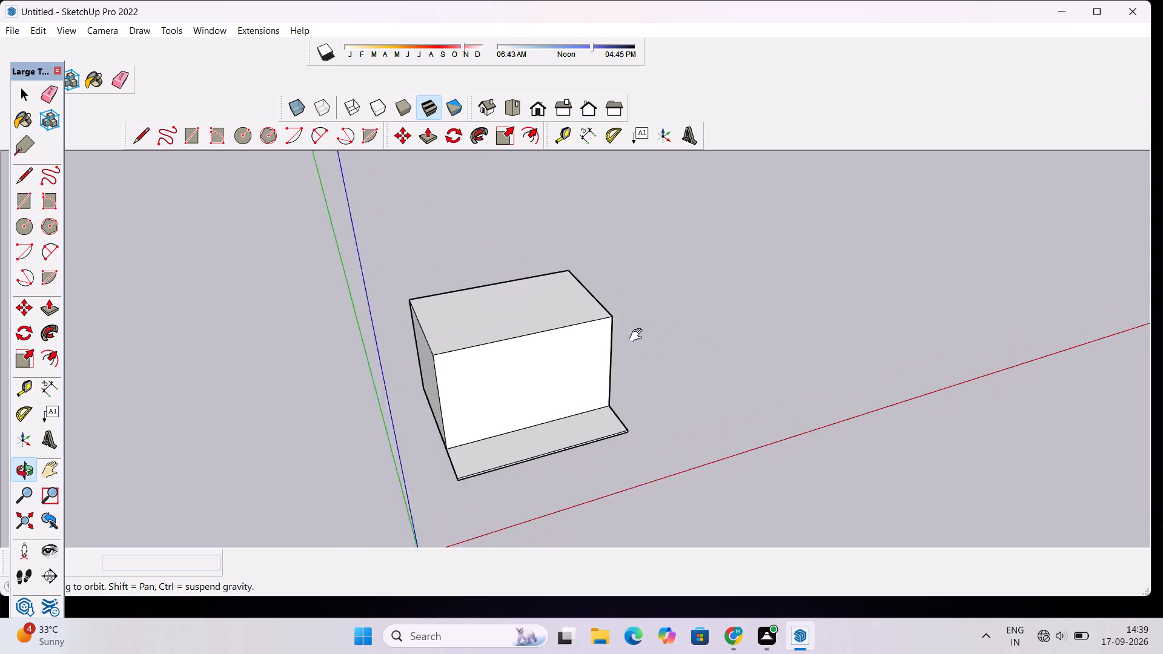
pyautogui.keyDown('shift'); pyautogui.moveTo(638, 335); pyautogui.dragTo(615, 336); pyautogui.keyUp('shift')
pyautogui.scroll(-5, 615, 336)
pyautogui.moveTo(581, 391); pyautogui.dragTo(522, 353)
pyautogui.scroll(5, 518, 321)
pyautogui.moveTo(663, 333); pyautogui.dragTo(599, 359)
pyautogui.scroll(-7, 546, 374)
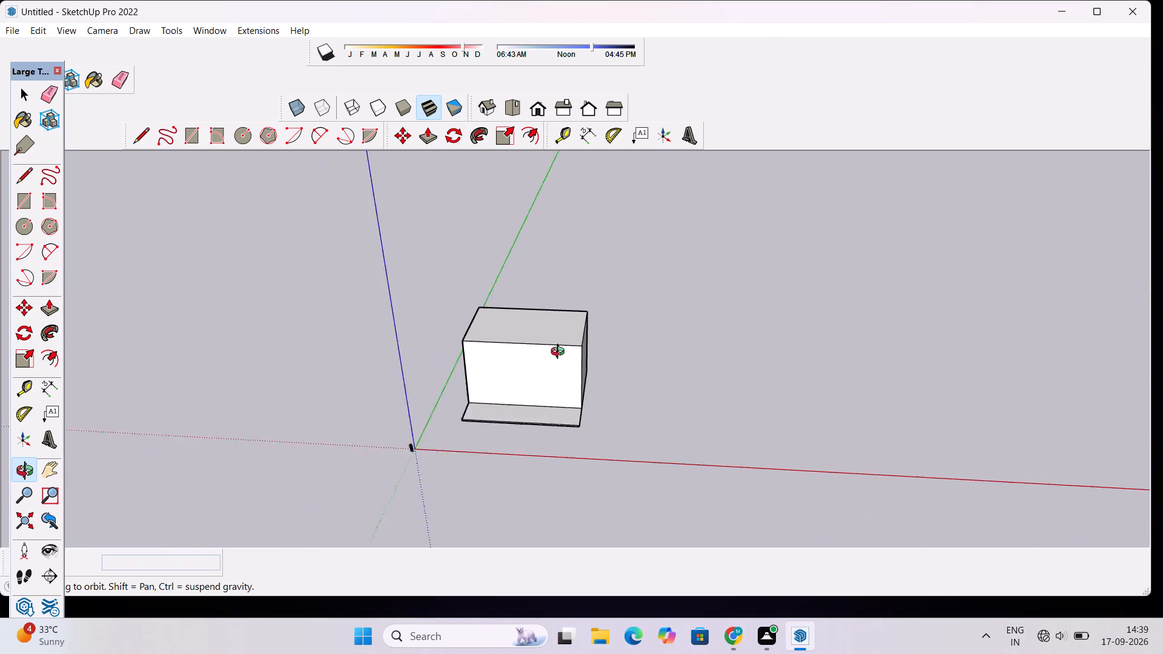
pyautogui.scroll(-1, 560, 353)
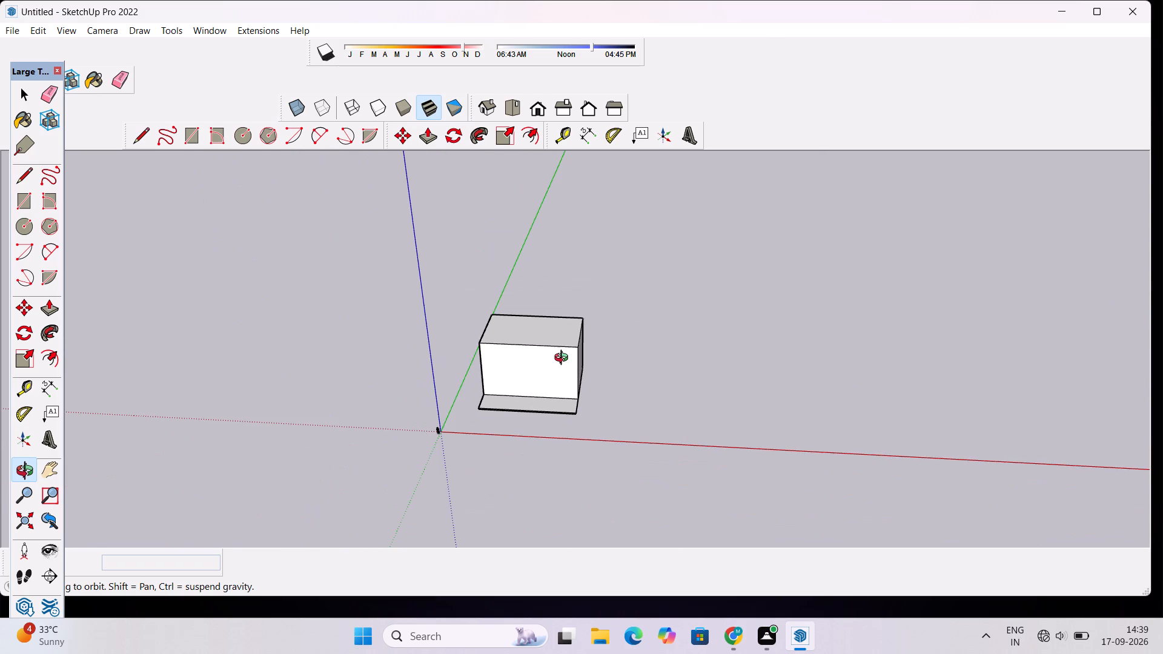
pyautogui.scroll(2, 564, 359)
pyautogui.scroll(1, 698, 395)
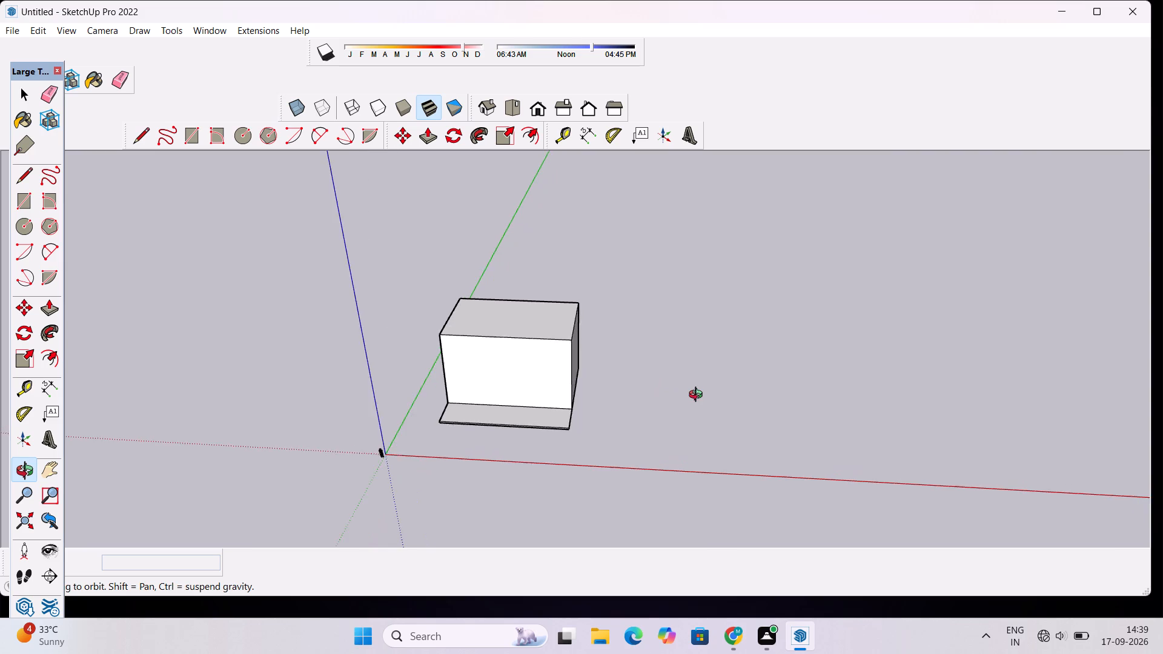
# Push/Pull the thin slab edge beneath the block's right side wall outward 30'.
pyautogui.scroll(-3, 698, 396)
pyautogui.moveTo(696, 438); pyautogui.dragTo(532, 436)
pyautogui.scroll(10, 614, 385)
pyautogui.keyDown('shift'); pyautogui.moveTo(607, 428); pyautogui.dragTo(563, 433); pyautogui.keyUp('shift')
pyautogui.scroll(9, 526, 441)
pyautogui.keyDown('shift'); pyautogui.moveTo(475, 392); pyautogui.dragTo(516, 378); pyautogui.keyUp('shift')
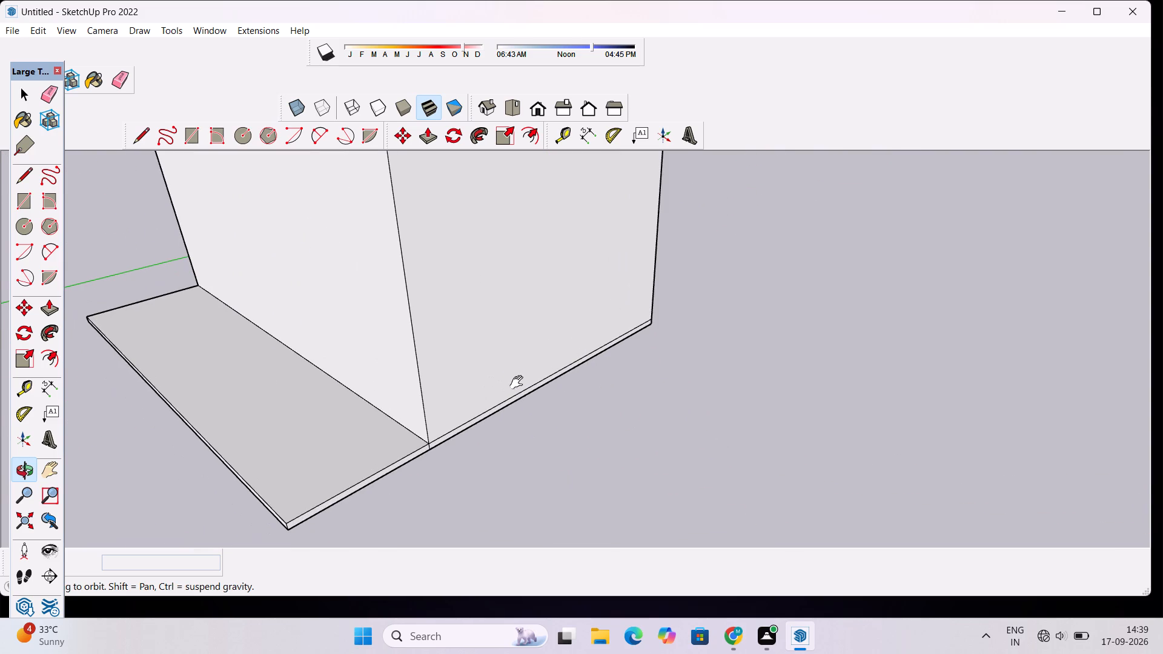
pyautogui.keyDown('shift'); pyautogui.moveTo(519, 383); pyautogui.dragTo(549, 415); pyautogui.keyUp('shift')
pyautogui.press('p')
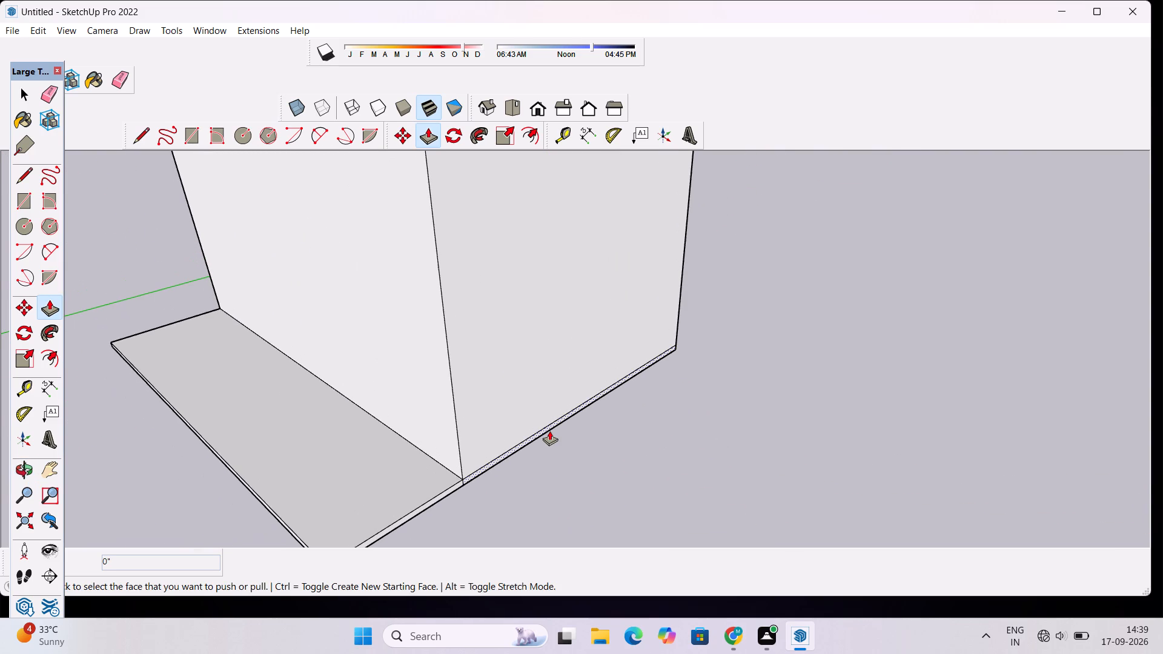
pyautogui.click(548, 429)
pyautogui.scroll(-13, 543, 412)
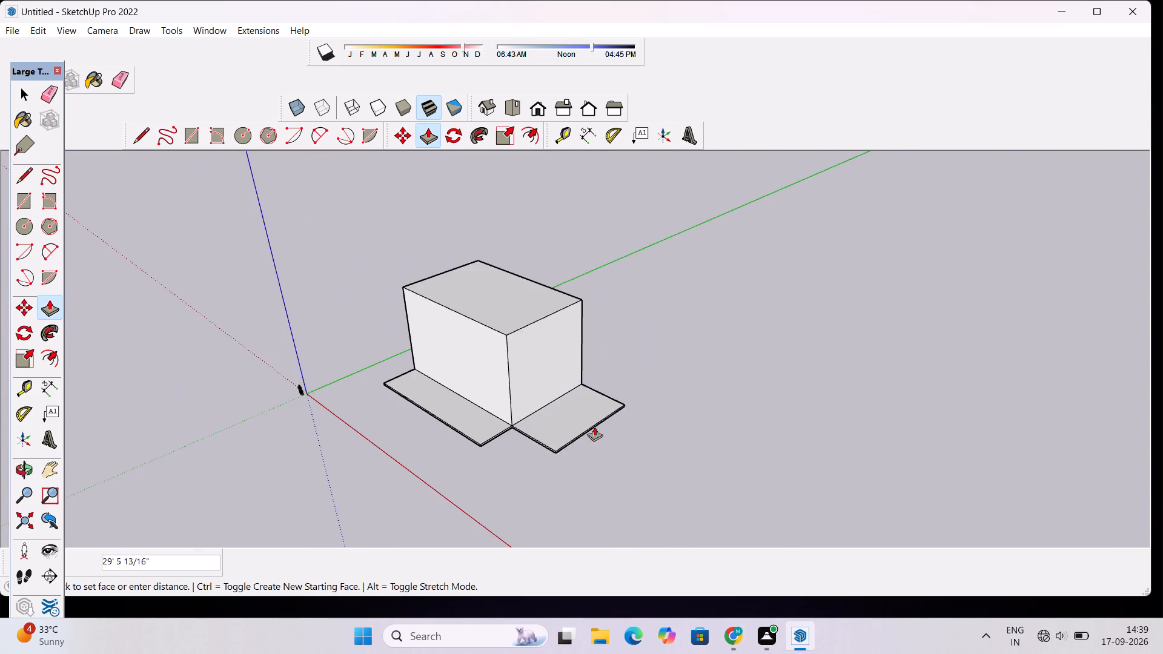
pyautogui.scroll(-4, 613, 431)
pyautogui.scroll(8, 639, 448)
pyautogui.scroll(4, 568, 414)
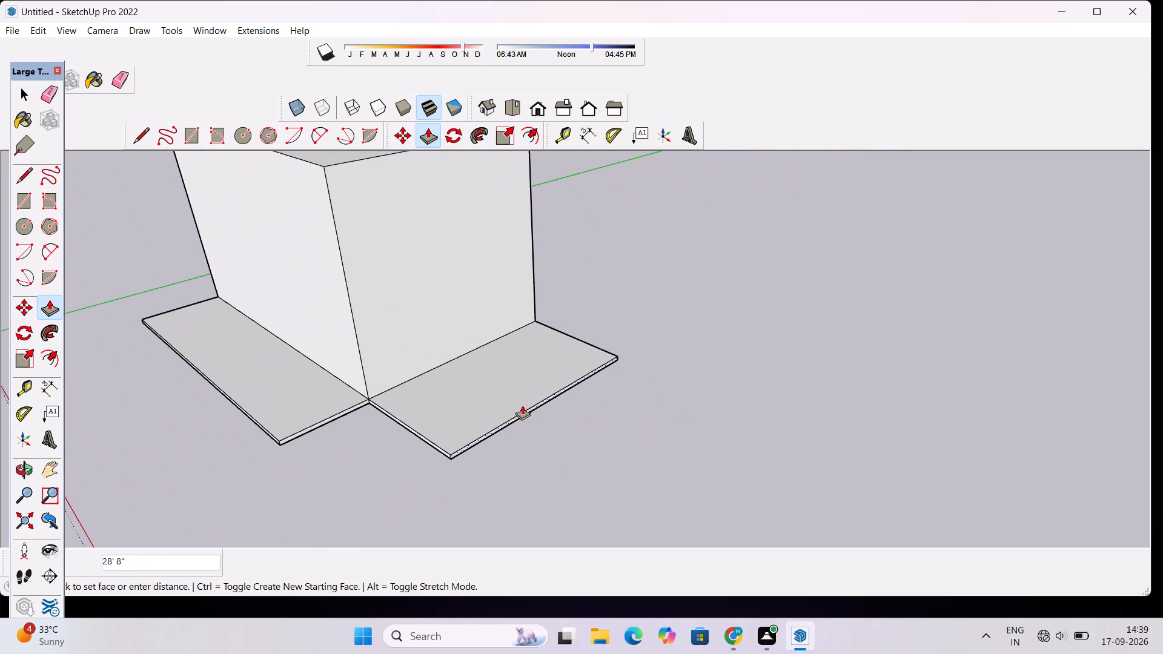
pyautogui.write("30'")
pyautogui.press('Return')
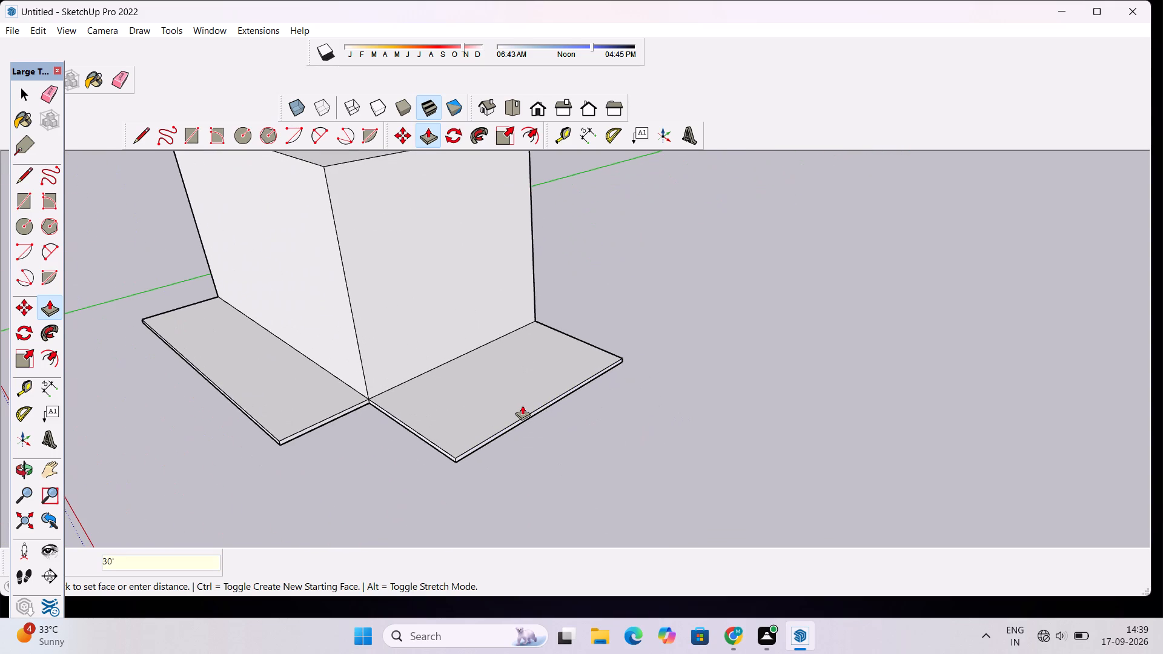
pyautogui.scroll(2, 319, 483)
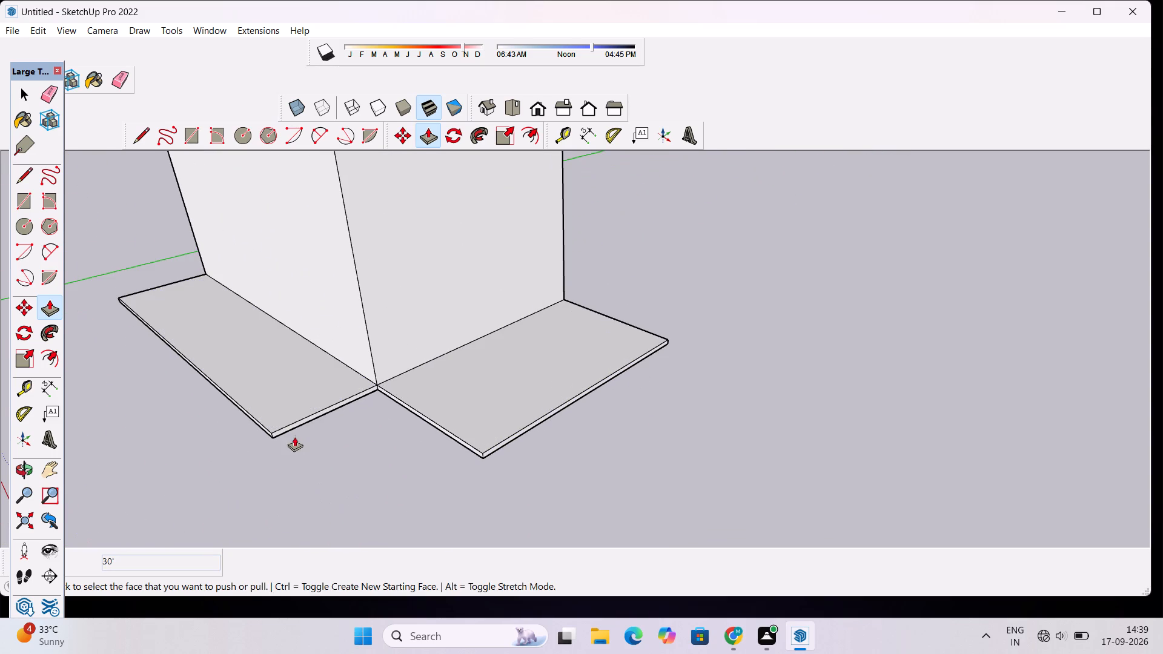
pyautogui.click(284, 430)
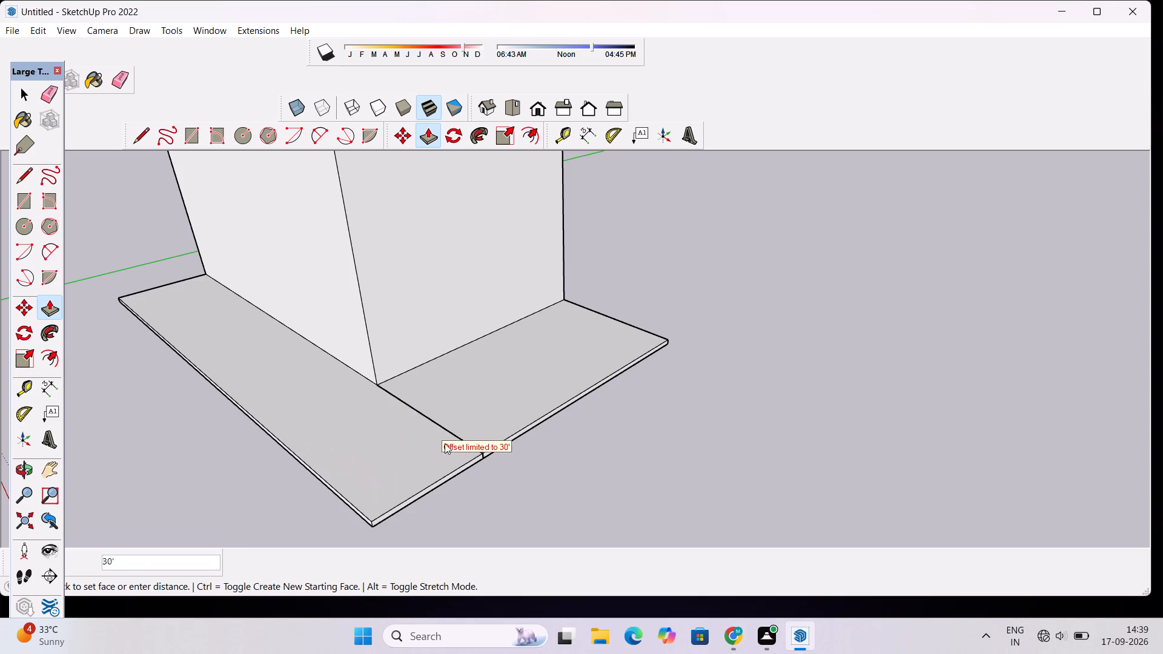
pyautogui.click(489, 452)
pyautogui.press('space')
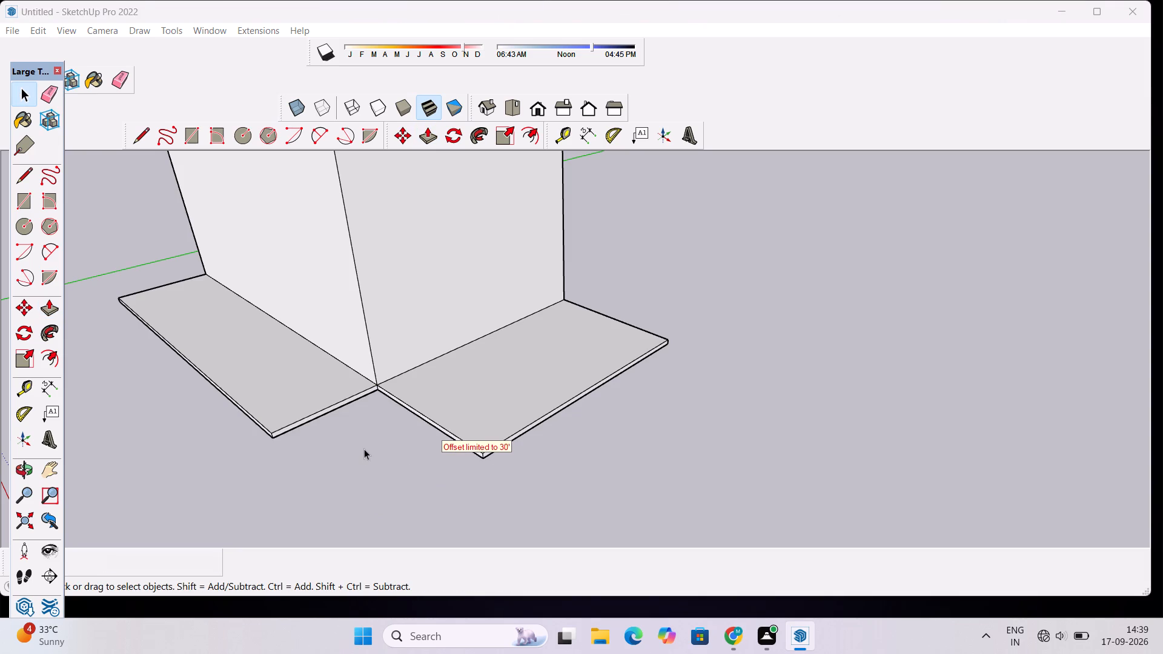
# Push/Pull the right end of the front base strip out 30', flush with the side slab extension.
pyautogui.press('p')
pyautogui.scroll(2, 343, 434)
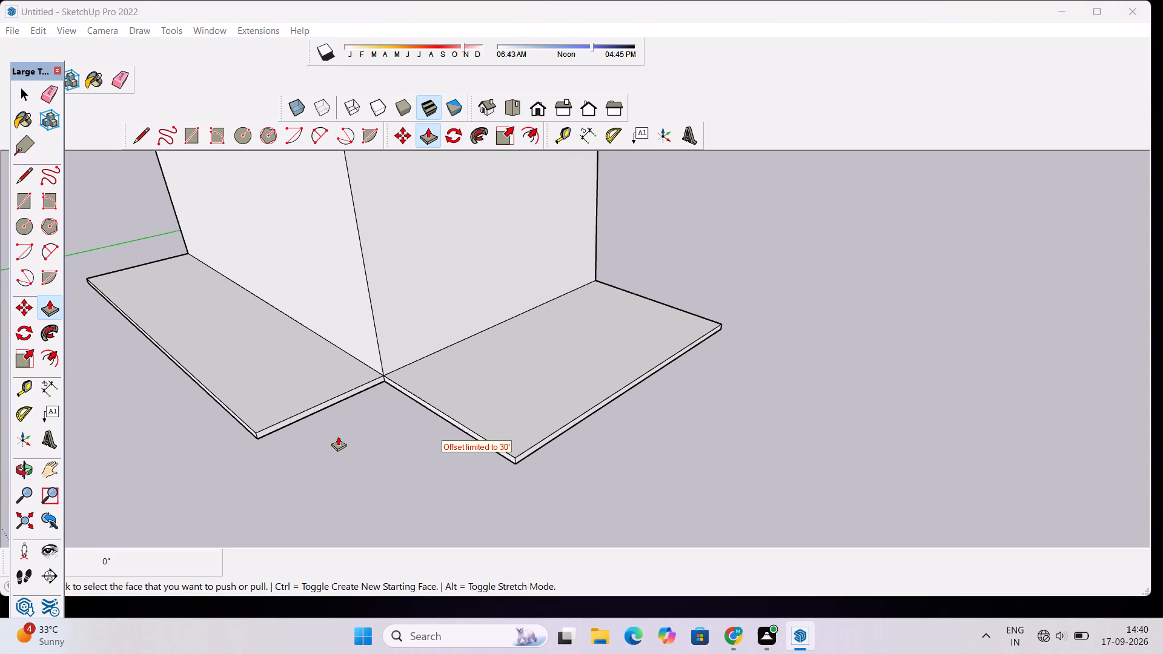
pyautogui.scroll(4, 293, 417)
pyautogui.click(293, 417)
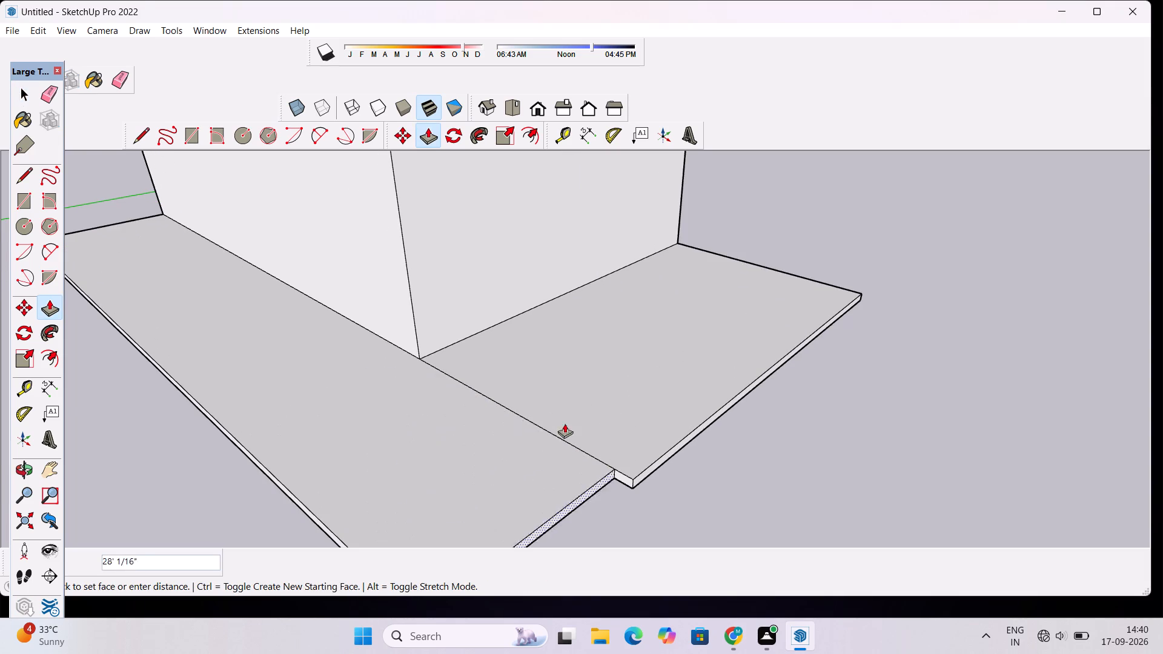
pyautogui.click(626, 480)
pyautogui.scroll(-9, 416, 446)
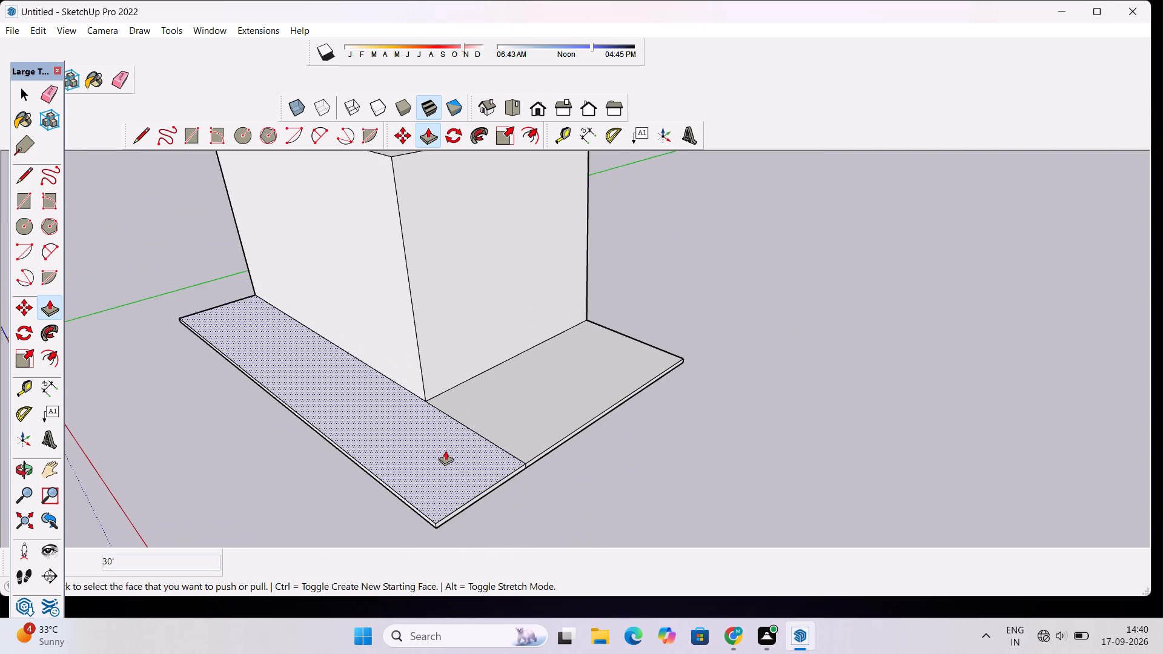
pyautogui.press('space')
# Push/Pull the house block's right side wall outward 30', flush with the extended slab's outer edge.
pyautogui.press('o')
pyautogui.scroll(-5, 439, 452)
pyautogui.moveTo(348, 474); pyautogui.dragTo(494, 434)
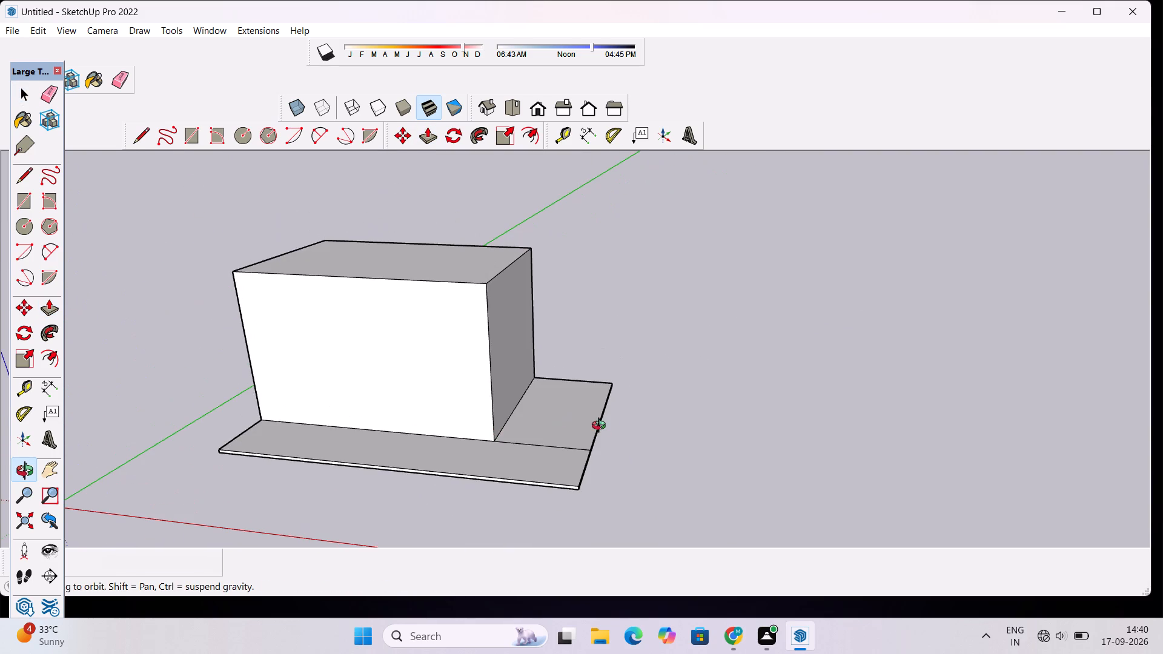
pyautogui.keyDown('shift'); pyautogui.moveTo(601, 427); pyautogui.dragTo(426, 463); pyautogui.keyUp('shift')
pyautogui.scroll(-5, 426, 463)
pyautogui.moveTo(636, 404); pyautogui.dragTo(439, 455)
pyautogui.scroll(5, 400, 340)
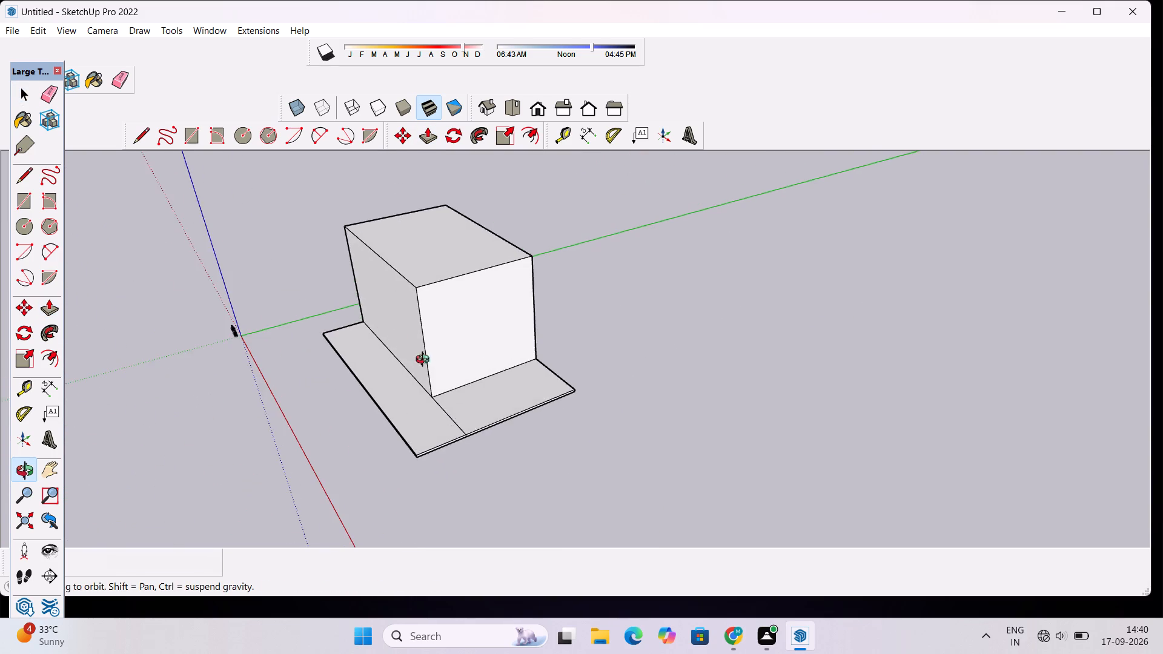
pyautogui.keyDown('shift'); pyautogui.scroll(3, 436, 369); pyautogui.keyUp('shift')
pyautogui.keyDown('shift'); pyautogui.moveTo(443, 373); pyautogui.dragTo(477, 397); pyautogui.keyUp('shift')
pyautogui.scroll(2, 477, 397)
pyautogui.press('p')
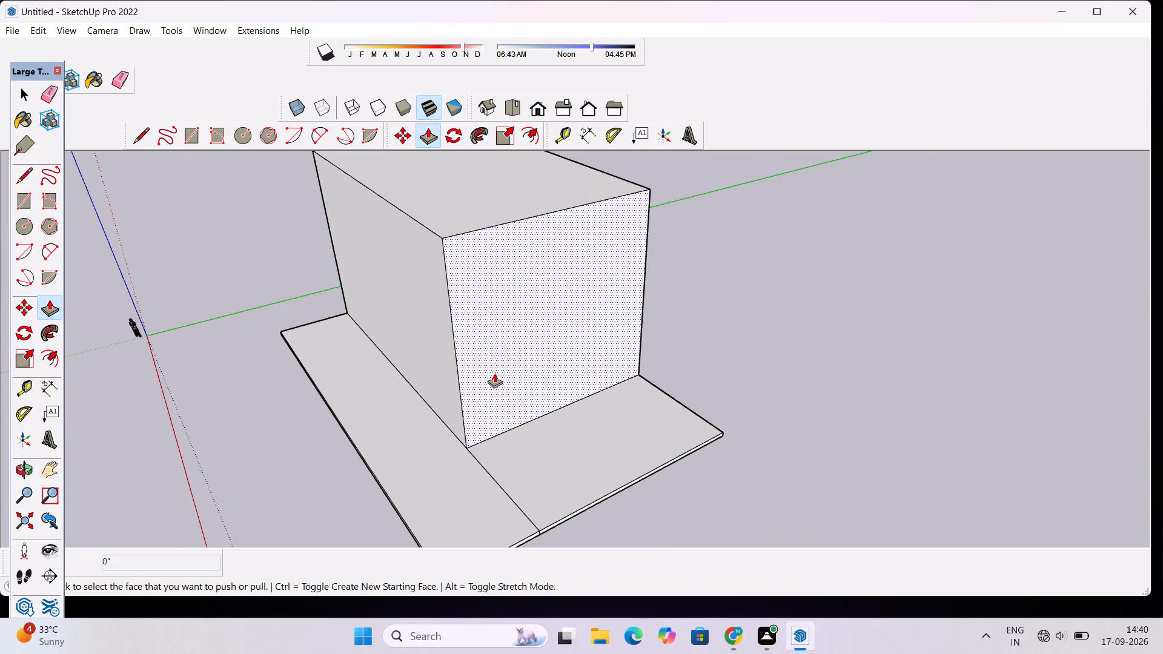
pyautogui.click(494, 373)
pyautogui.scroll(-5, 525, 460)
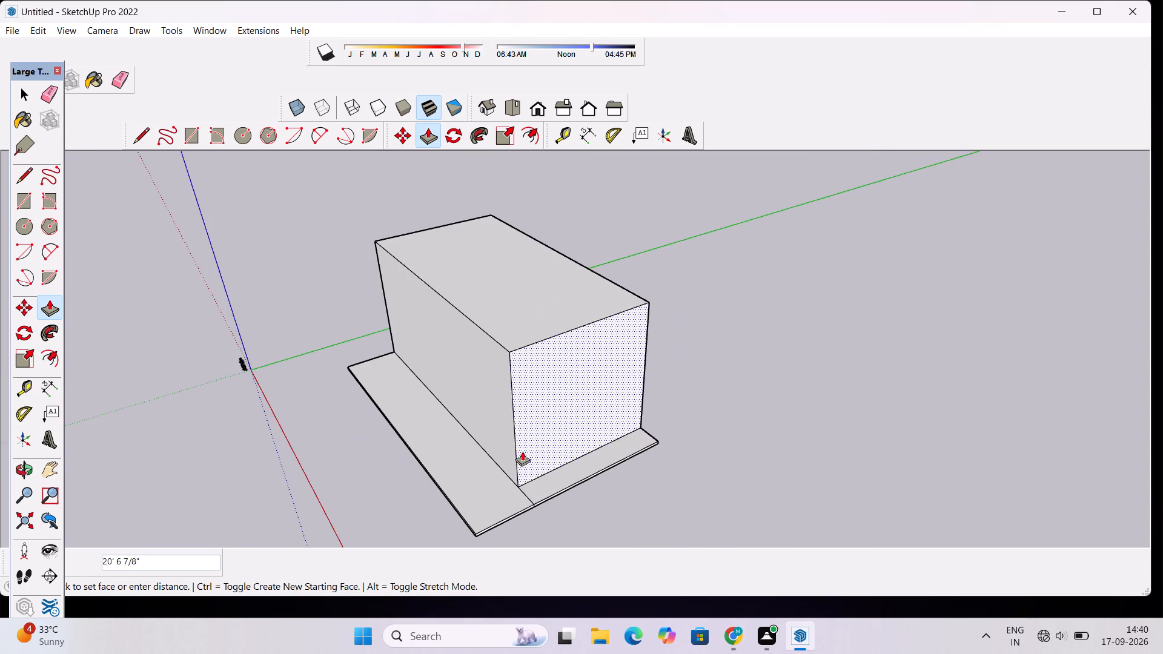
pyautogui.scroll(4, 522, 485)
pyautogui.scroll(-7, 524, 472)
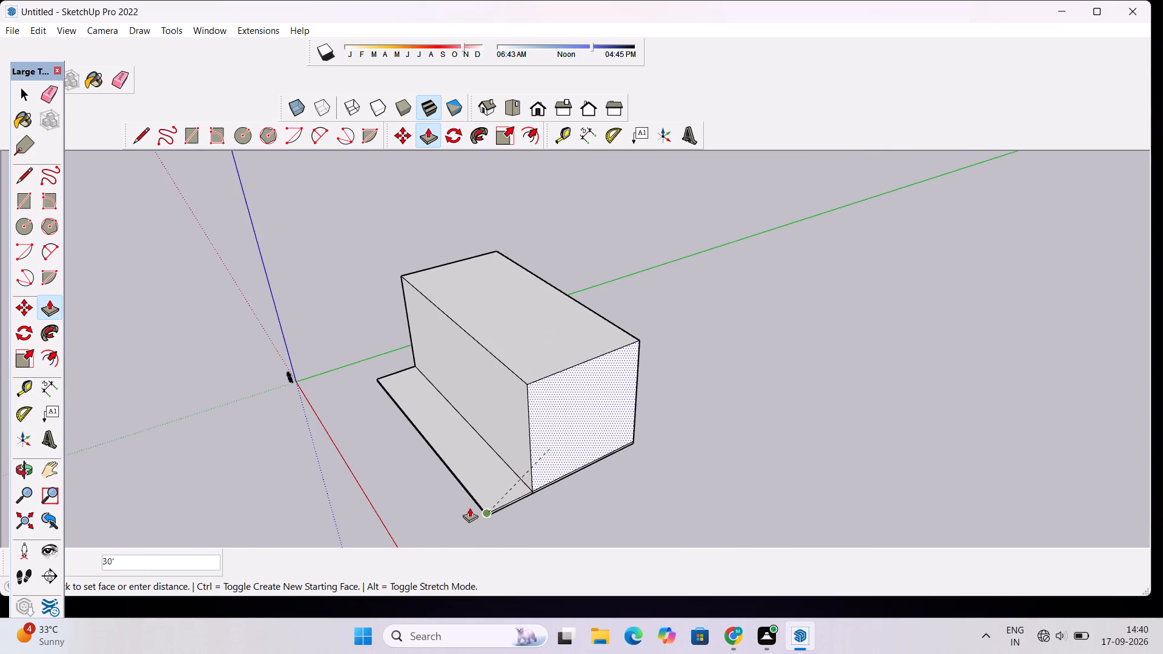
pyautogui.scroll(8, 468, 507)
pyautogui.click(508, 522)
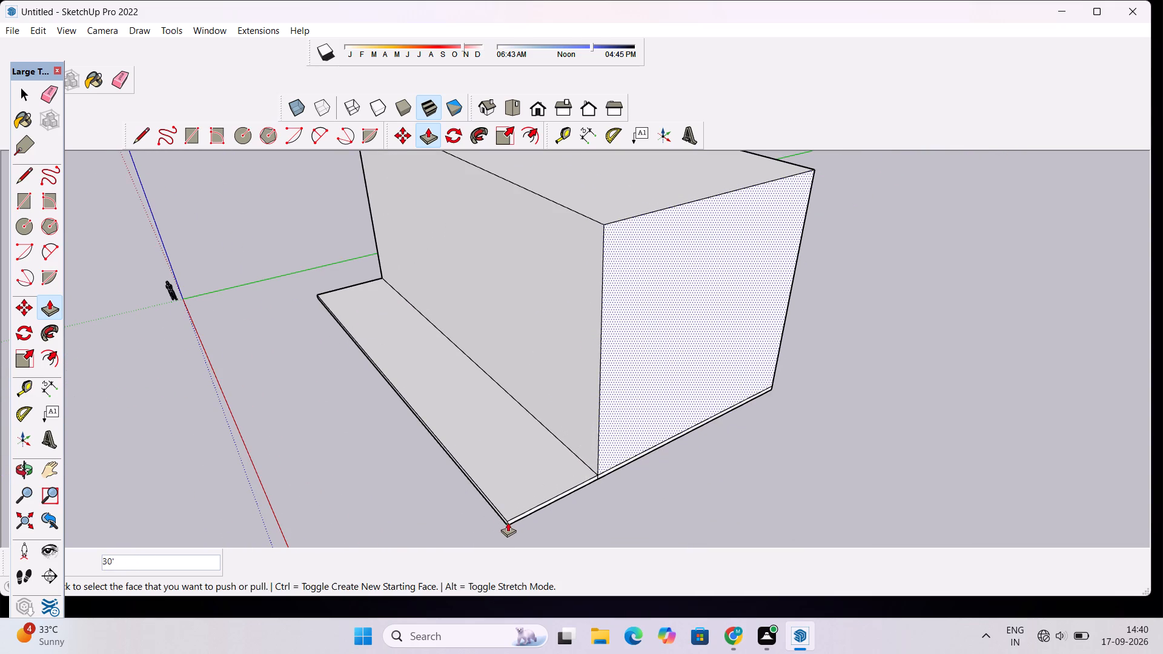
pyautogui.press('space')
# Examine the widened house block and front base strip from the front right corner and the front.
pyautogui.press('o')
pyautogui.scroll(-9, 504, 497)
pyautogui.moveTo(383, 461); pyautogui.dragTo(545, 386)
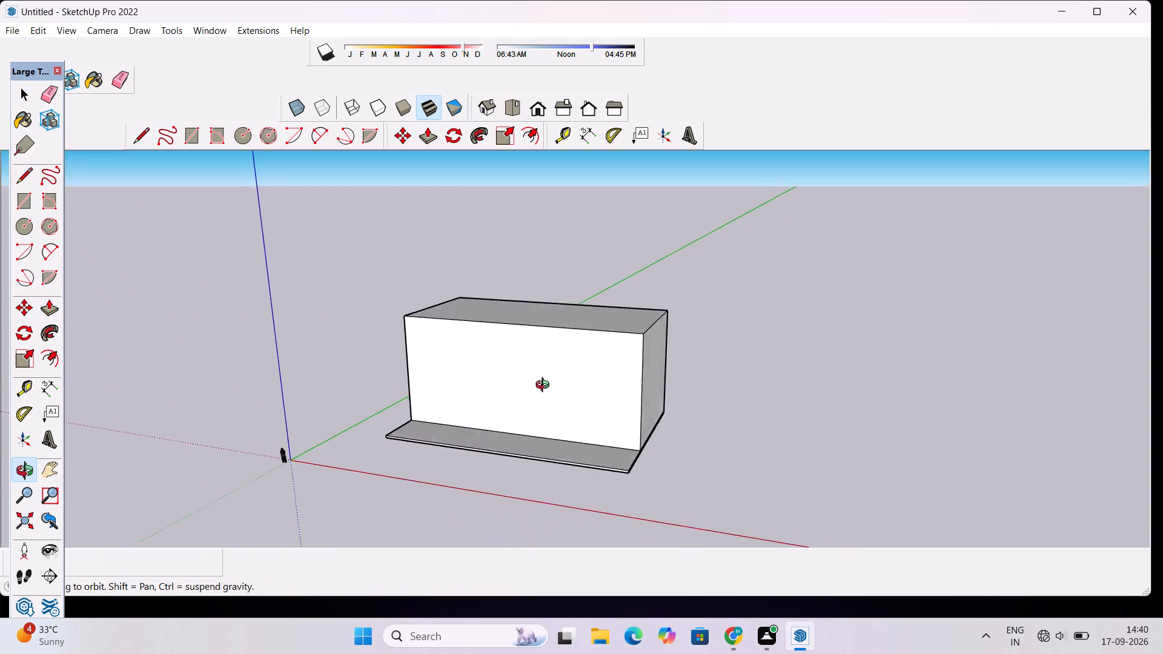
pyautogui.moveTo(545, 386); pyautogui.dragTo(613, 371)
pyautogui.scroll(-2, 602, 377)
pyautogui.keyDown('shift'); pyautogui.moveTo(606, 375); pyautogui.dragTo(531, 390); pyautogui.keyUp('shift')
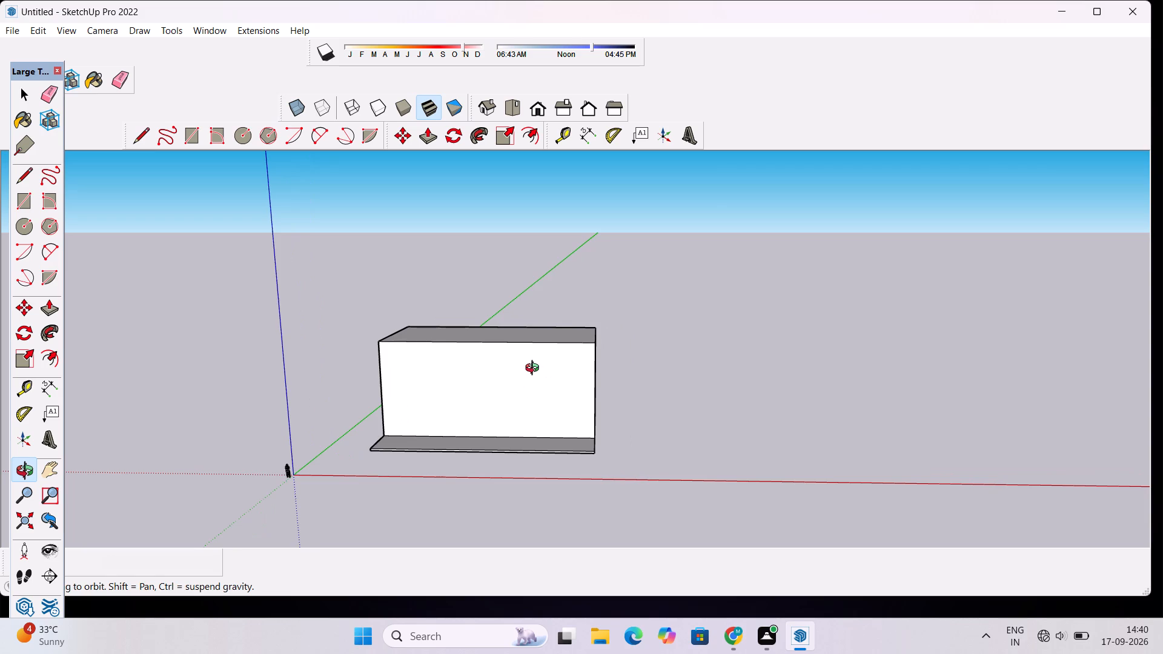
pyautogui.scroll(-3, 535, 369)
pyautogui.moveTo(535, 369); pyautogui.dragTo(536, 391)
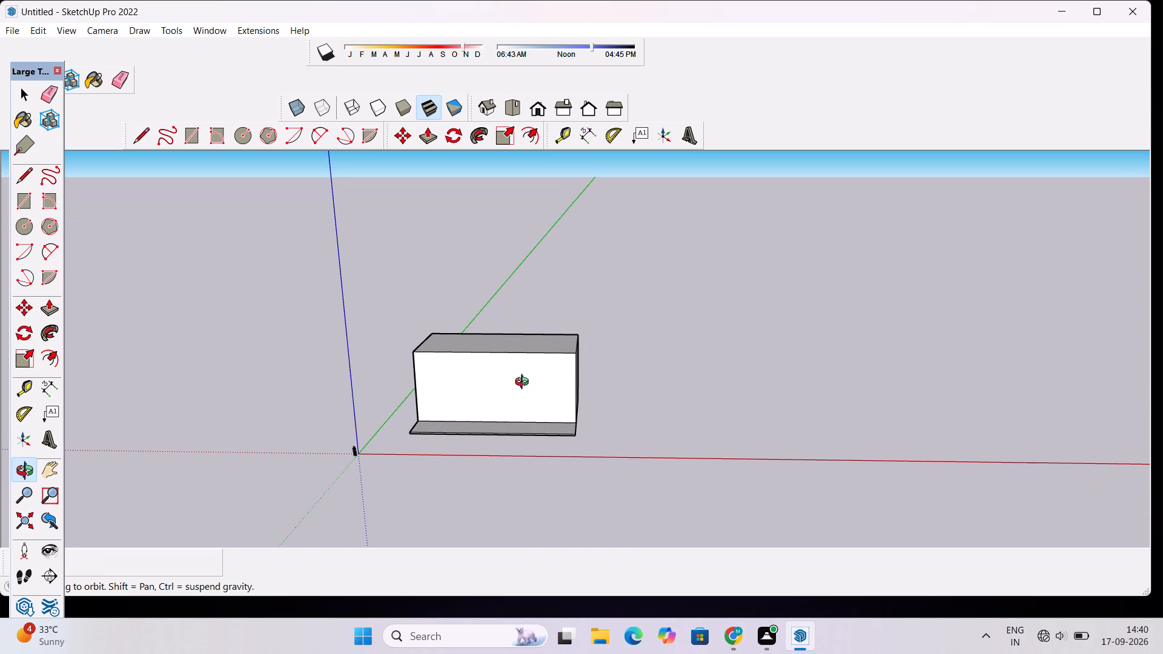
pyautogui.scroll(3, 525, 383)
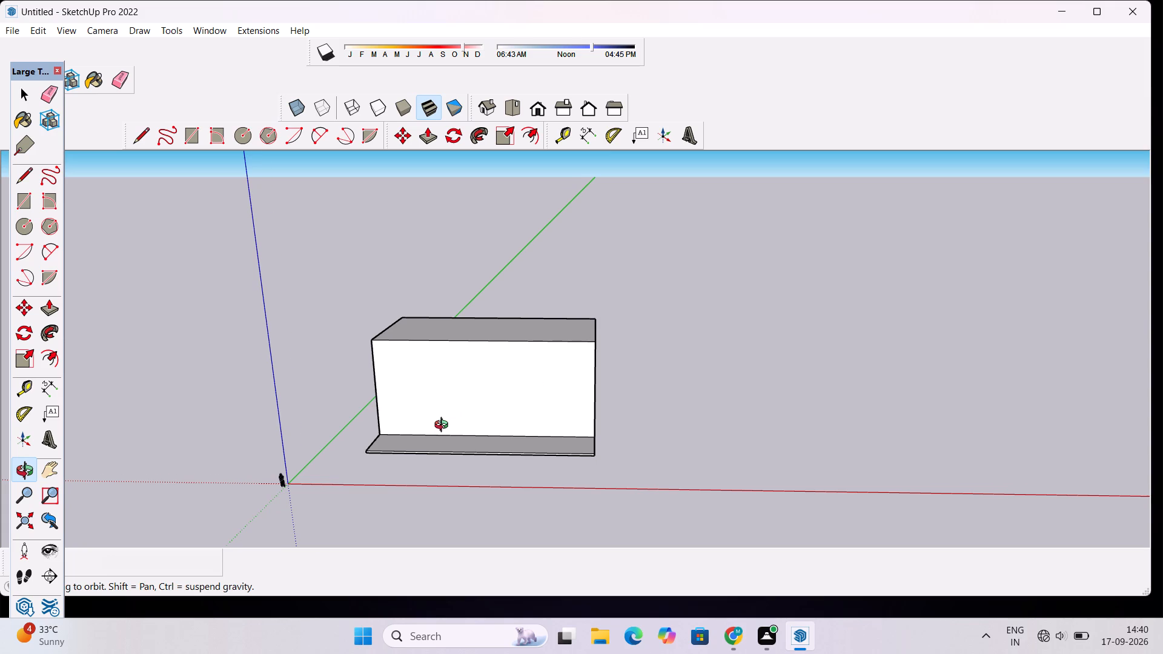
# Inspect the widened block's front face and base strip at near ground level, close up and from slightly above.
pyautogui.scroll(-5, 444, 426)
pyautogui.moveTo(442, 444); pyautogui.dragTo(466, 385)
pyautogui.scroll(2, 473, 414)
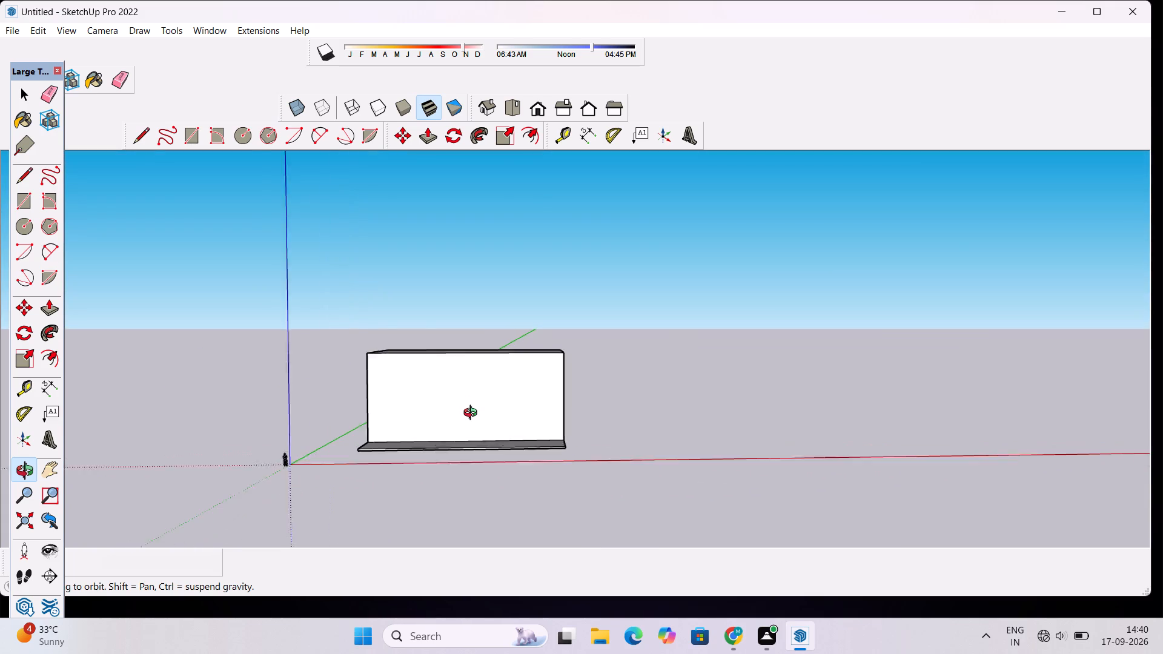
pyautogui.scroll(2, 473, 414)
pyautogui.scroll(-1, 473, 414)
pyautogui.keyDown('shift'); pyautogui.moveTo(494, 397); pyautogui.dragTo(407, 419); pyautogui.keyUp('shift')
pyautogui.scroll(3, 407, 419)
pyautogui.moveTo(407, 418); pyautogui.dragTo(418, 464)
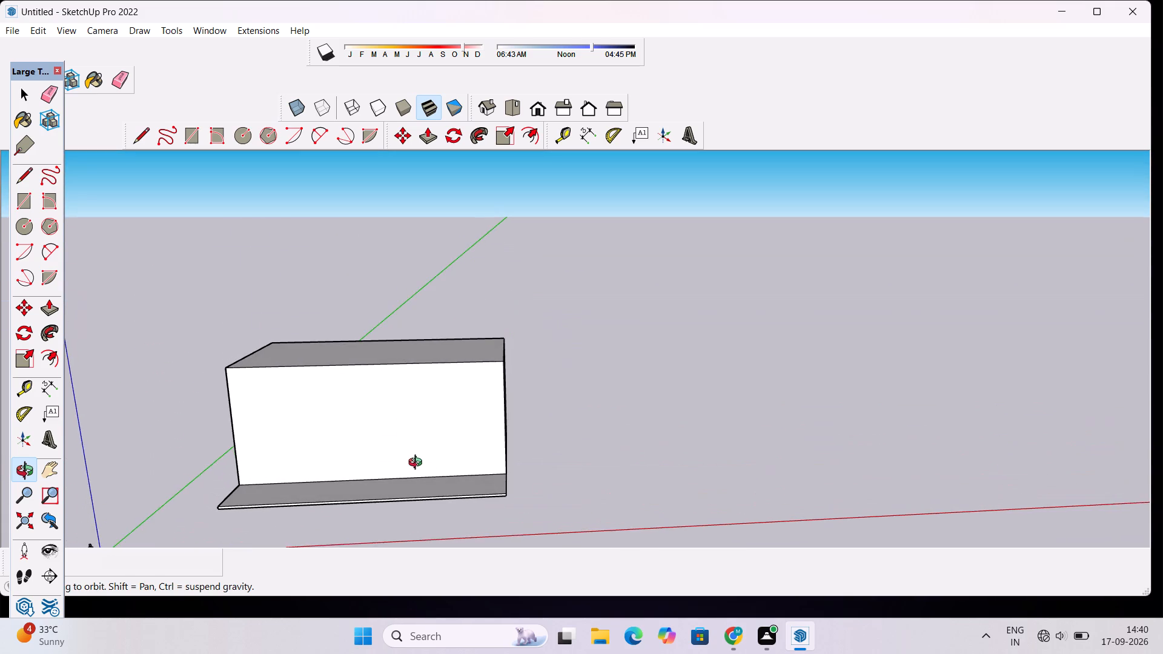
pyautogui.scroll(3, 375, 408)
pyautogui.keyDown('shift'); pyautogui.moveTo(364, 407); pyautogui.dragTo(532, 375); pyautogui.keyUp('shift')
pyautogui.scroll(1, 535, 383)
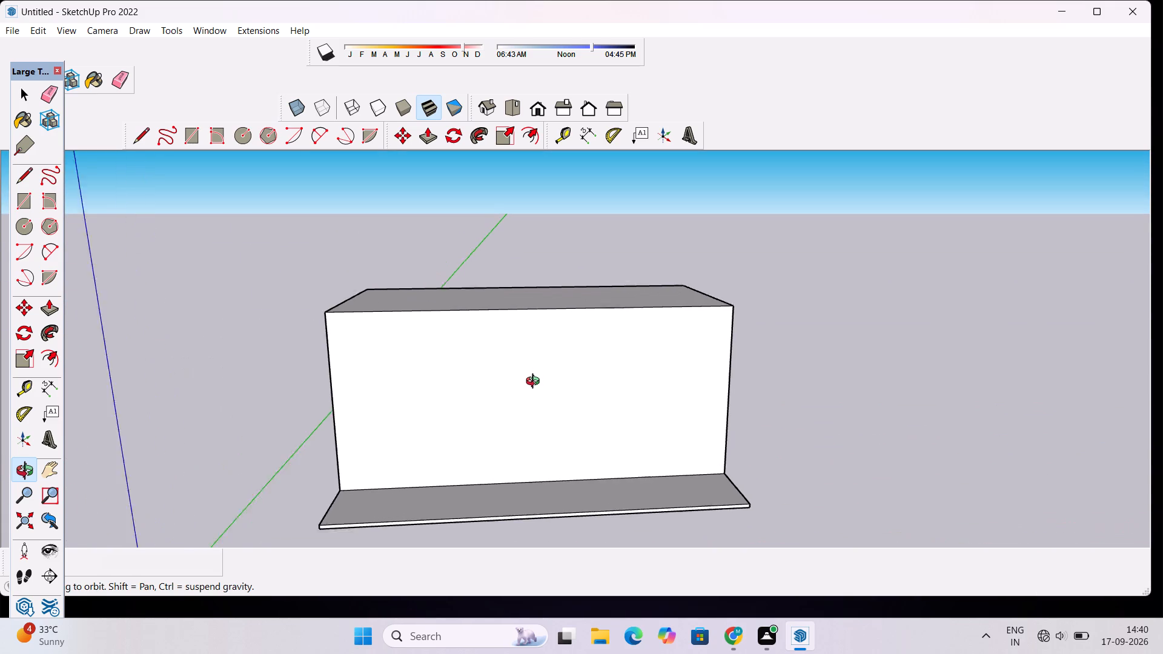
pyautogui.scroll(3, 535, 383)
pyautogui.scroll(-3, 555, 381)
pyautogui.moveTo(572, 378); pyautogui.dragTo(483, 391)
pyautogui.scroll(-2, 483, 391)
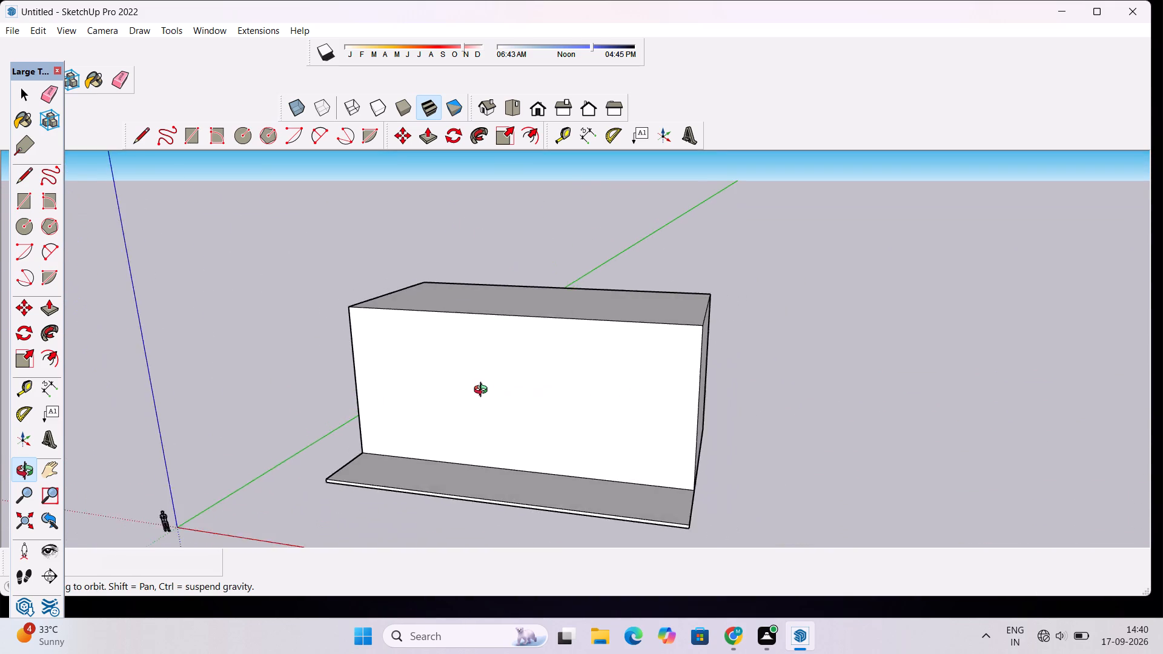
pyautogui.scroll(-1, 483, 391)
pyautogui.keyDown('shift'); pyautogui.moveTo(474, 391); pyautogui.dragTo(494, 426); pyautogui.keyUp('shift')
pyautogui.scroll(2, 458, 428)
pyautogui.moveTo(456, 431); pyautogui.dragTo(496, 452)
pyautogui.scroll(-4, 499, 400)
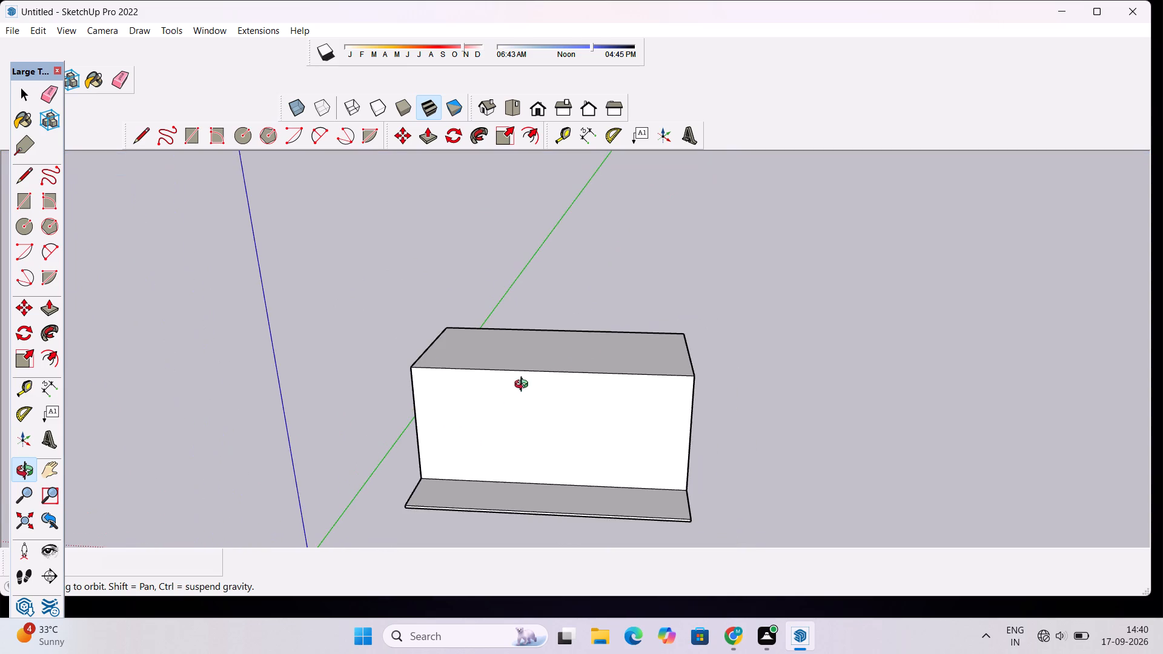
# Examine the widened block's top from above and its side and back walls from the rear right corner.
pyautogui.moveTo(591, 351); pyautogui.dragTo(503, 289)
pyautogui.scroll(-5, 494, 294)
pyautogui.moveTo(495, 332); pyautogui.dragTo(550, 492)
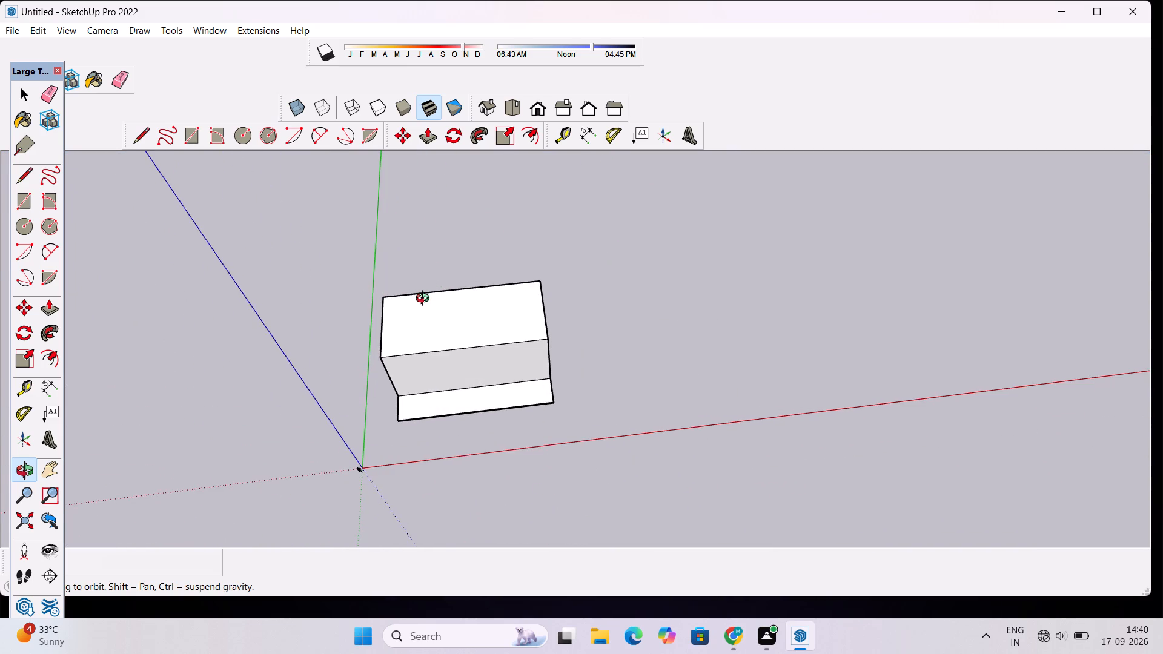
pyautogui.scroll(4, 425, 300)
pyautogui.keyDown('shift'); pyautogui.moveTo(425, 300); pyautogui.dragTo(477, 298); pyautogui.keyUp('shift')
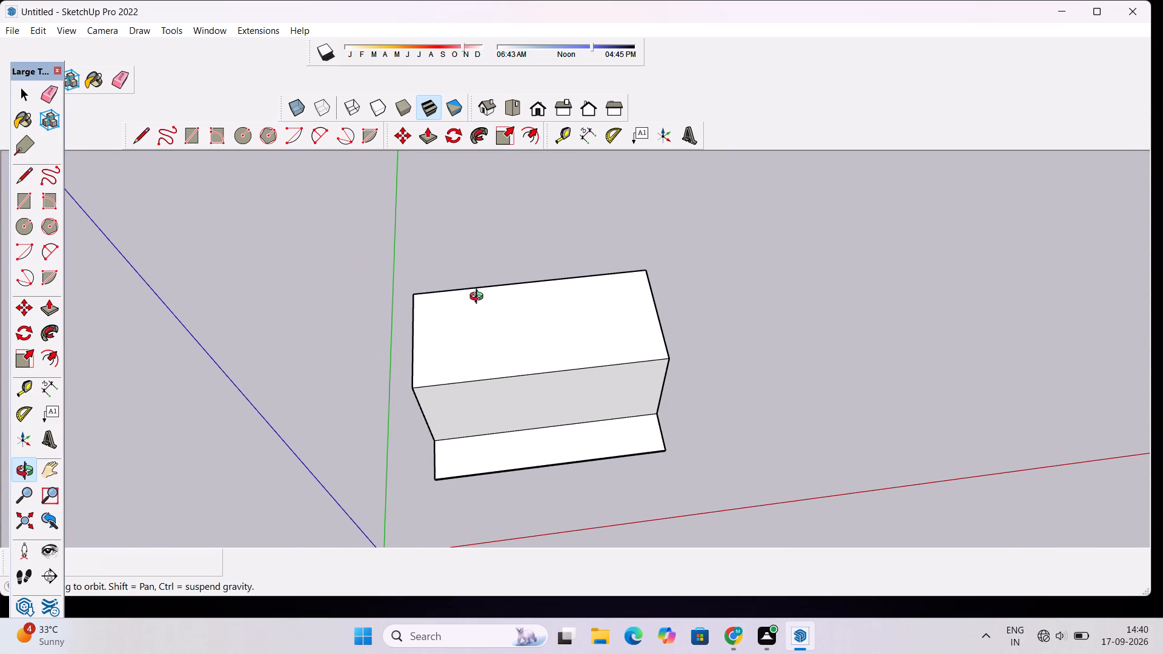
pyautogui.scroll(-4, 484, 307)
pyautogui.moveTo(629, 309); pyautogui.dragTo(273, 323)
pyautogui.moveTo(594, 344); pyautogui.dragTo(351, 274)
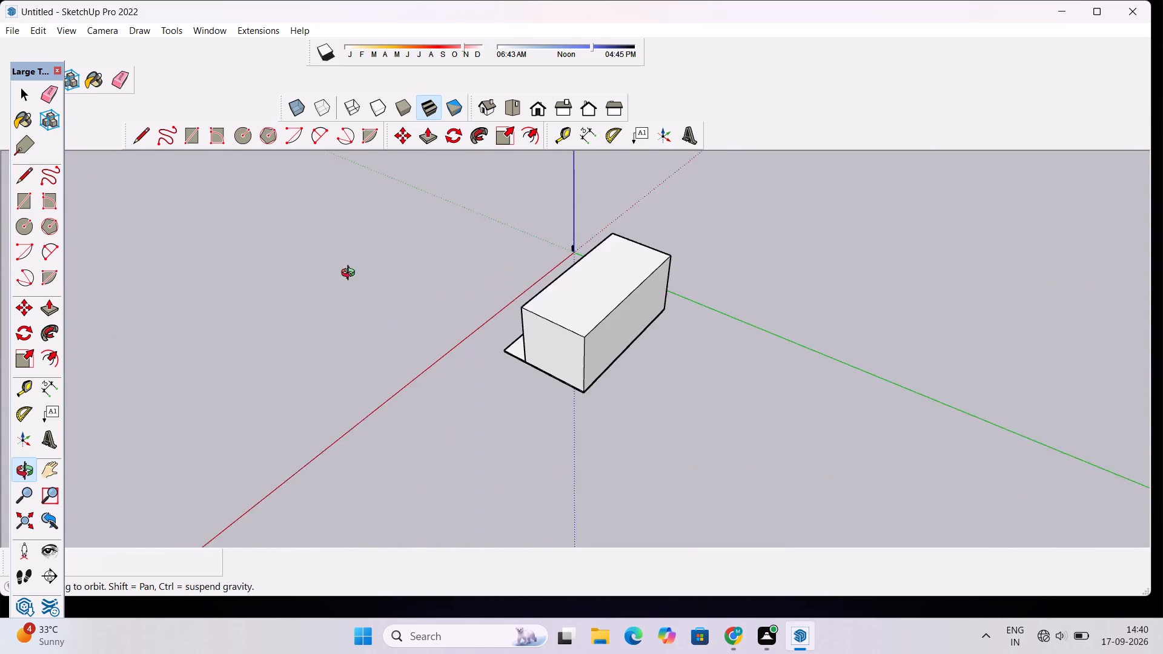
# Push/Pull the base slab's rear edge face outward 15' beyond the block's back wall.
pyautogui.moveTo(351, 274); pyautogui.dragTo(330, 267)
pyautogui.moveTo(681, 389); pyautogui.dragTo(593, 352)
pyautogui.scroll(4, 563, 363)
pyautogui.moveTo(462, 372); pyautogui.dragTo(458, 365)
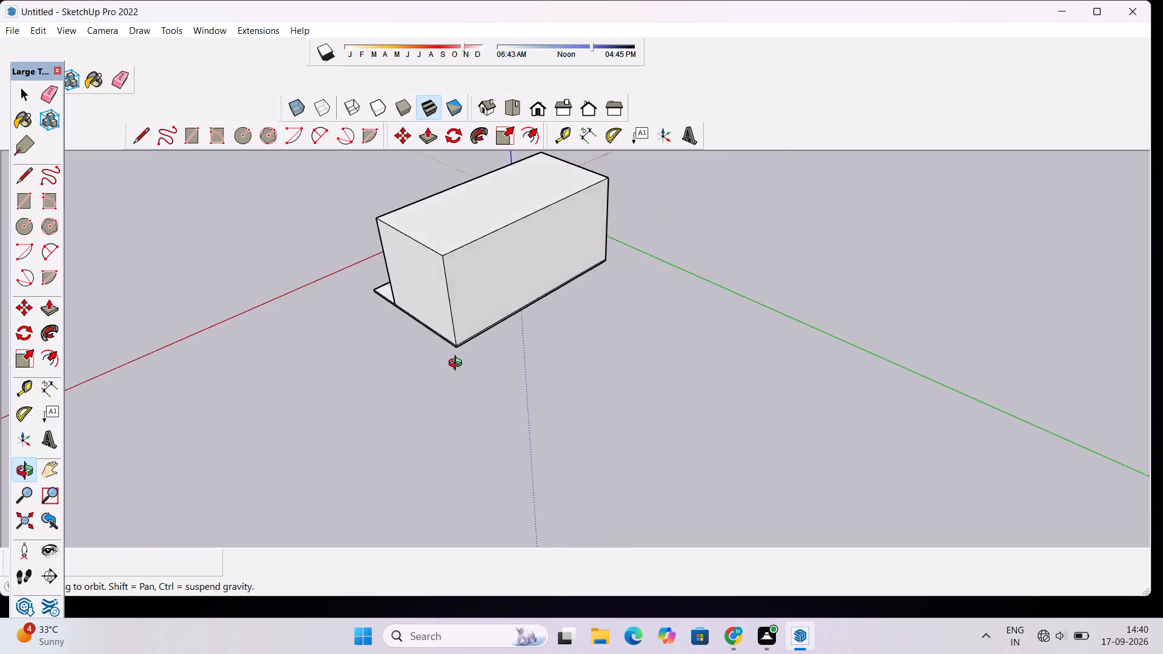
pyautogui.moveTo(458, 365); pyautogui.dragTo(439, 291)
pyautogui.scroll(7, 524, 271)
pyautogui.keyDown('shift'); pyautogui.moveTo(526, 272); pyautogui.dragTo(538, 309); pyautogui.keyUp('shift')
pyautogui.scroll(-4, 539, 310)
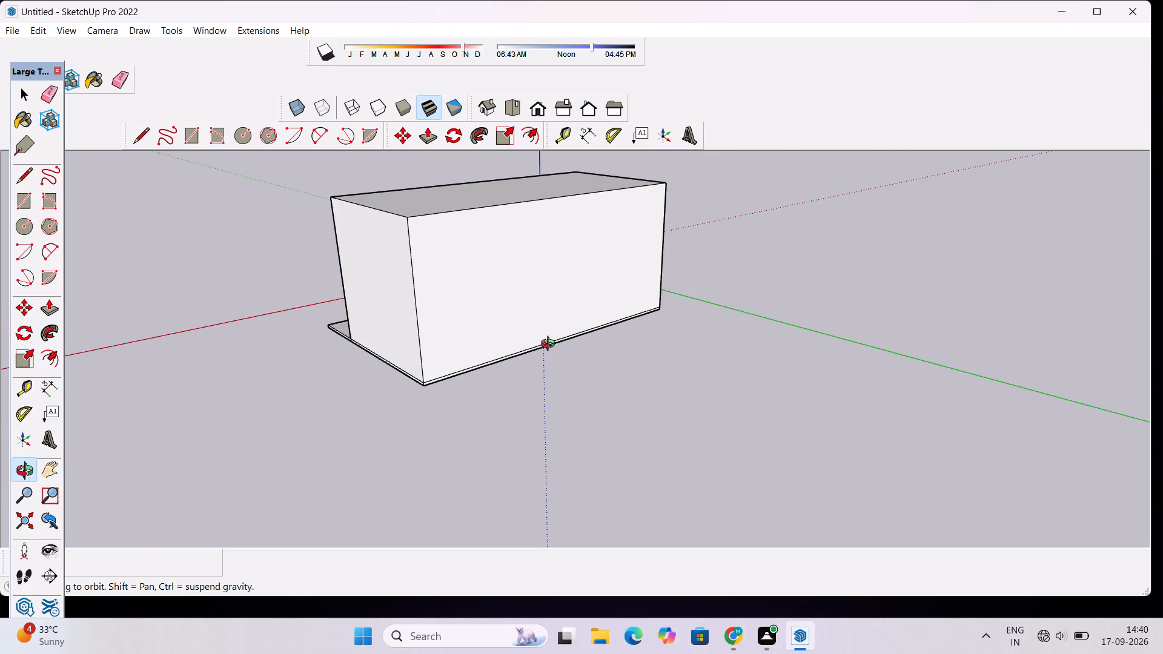
pyautogui.keyDown('shift'); pyautogui.moveTo(551, 345); pyautogui.dragTo(543, 323); pyautogui.keyUp('shift')
pyautogui.scroll(6, 533, 315)
pyautogui.keyDown('shift'); pyautogui.moveTo(545, 285); pyautogui.dragTo(546, 381); pyautogui.keyUp('shift')
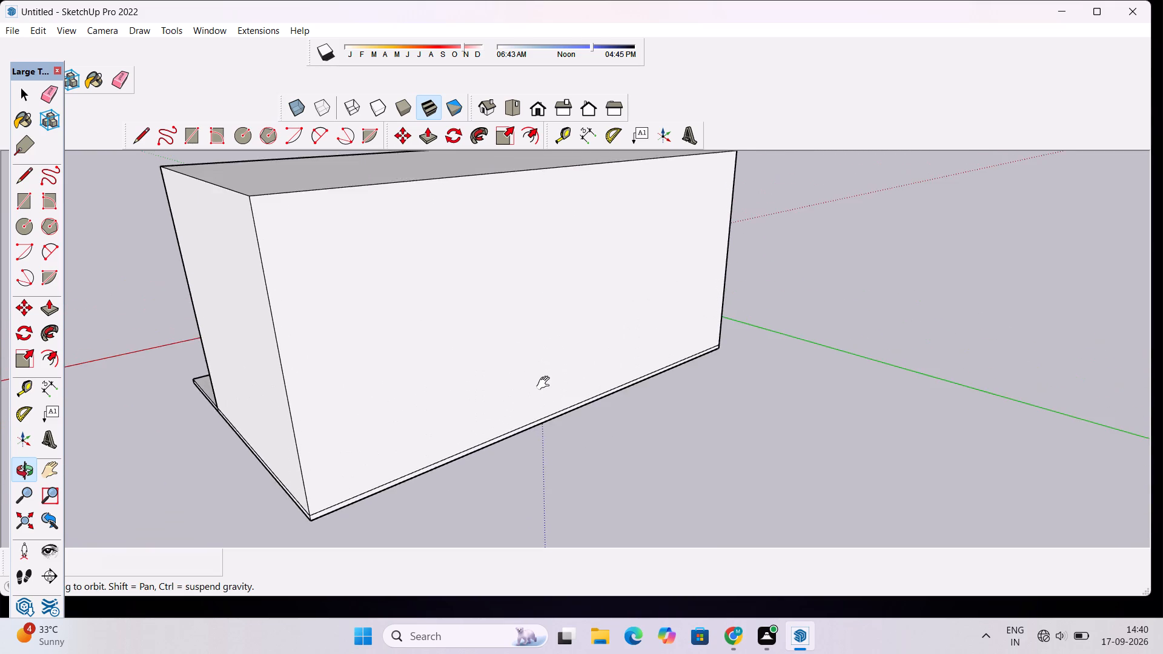
pyautogui.keyDown('shift'); pyautogui.scroll(1, 546, 383); pyautogui.keyUp('shift')
pyautogui.keyDown('shift'); pyautogui.click(541, 376); pyautogui.keyUp('shift')
pyautogui.scroll(1, 540, 374)
pyautogui.press('p')
pyautogui.scroll(-4, 499, 340)
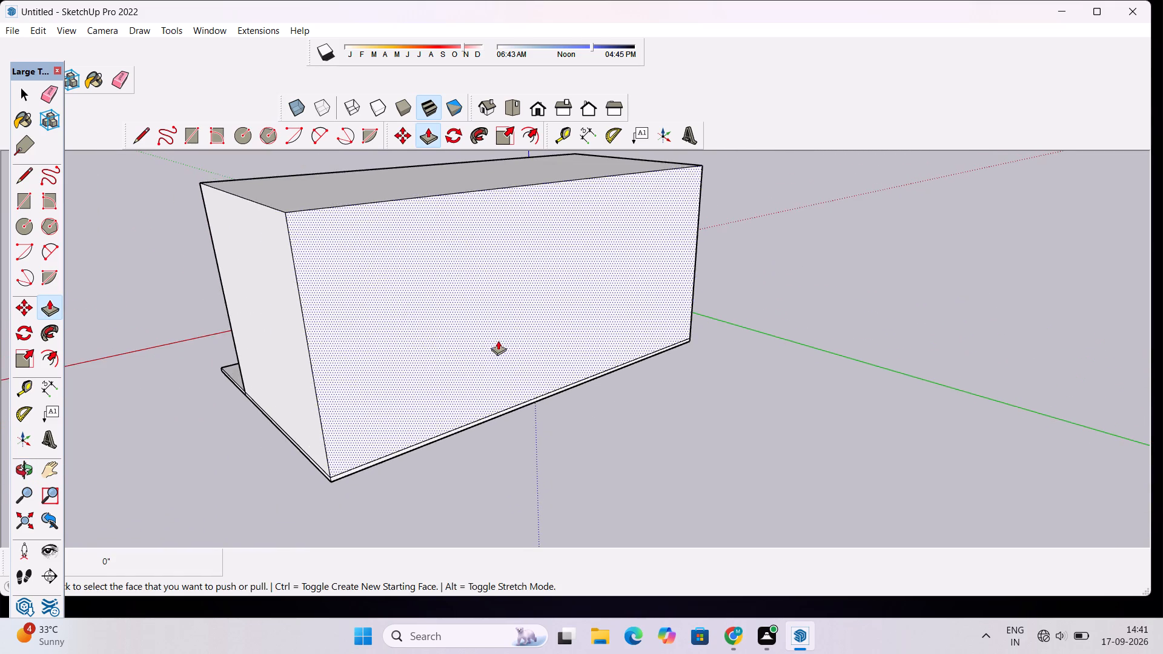
pyautogui.scroll(7, 526, 408)
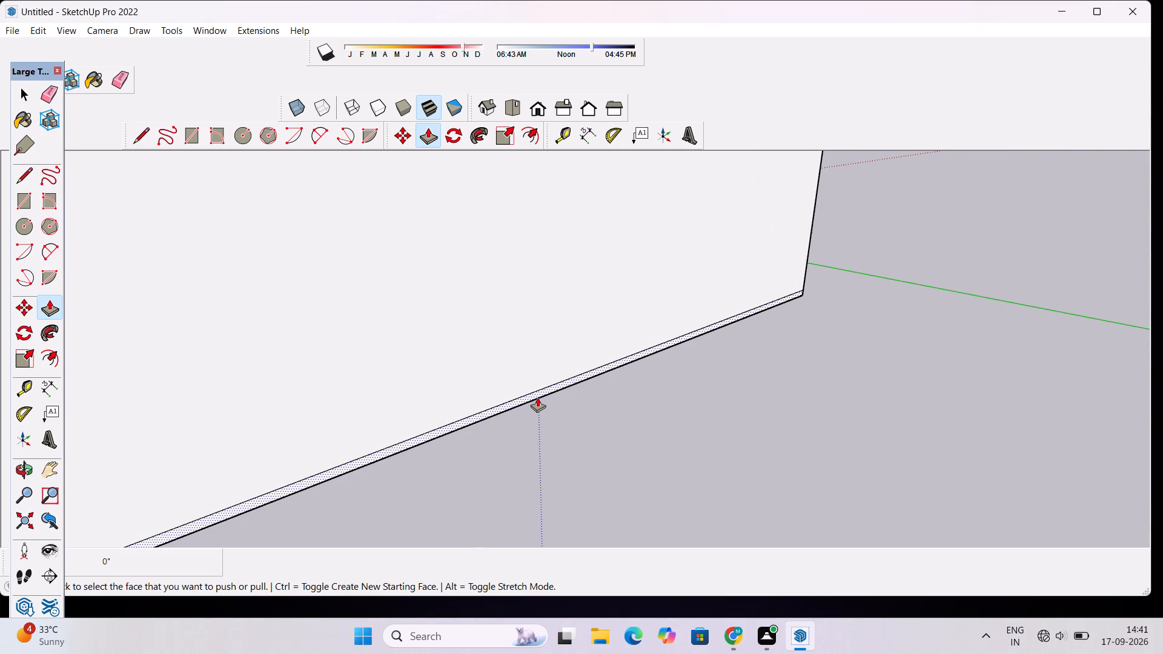
pyautogui.click(537, 395)
pyautogui.scroll(-10, 541, 394)
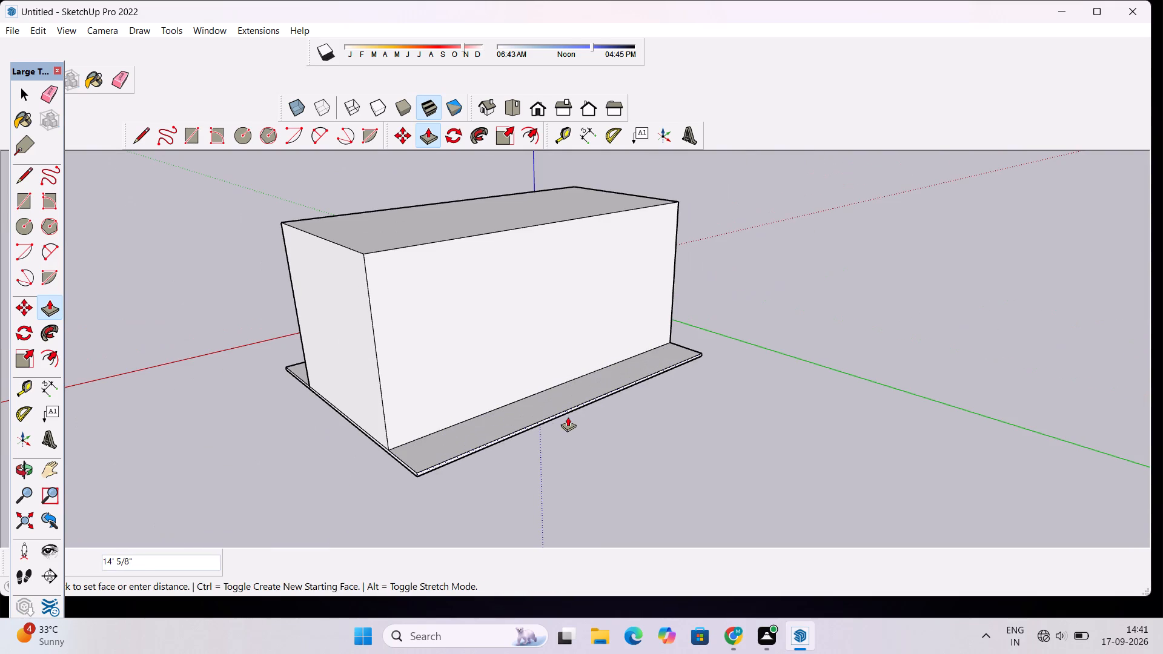
pyautogui.write("15'")
pyautogui.press('Return')
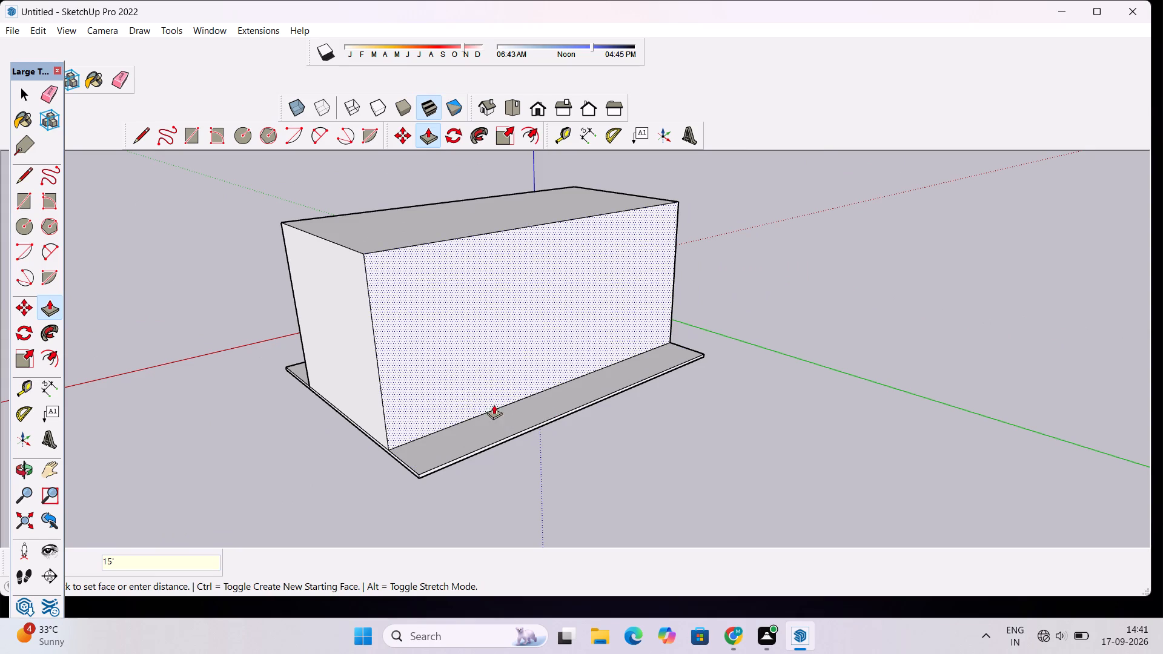
# Push/Pull the house block's back wall outward 15', flush with the extended slab's rear edge.
pyautogui.click(463, 386)
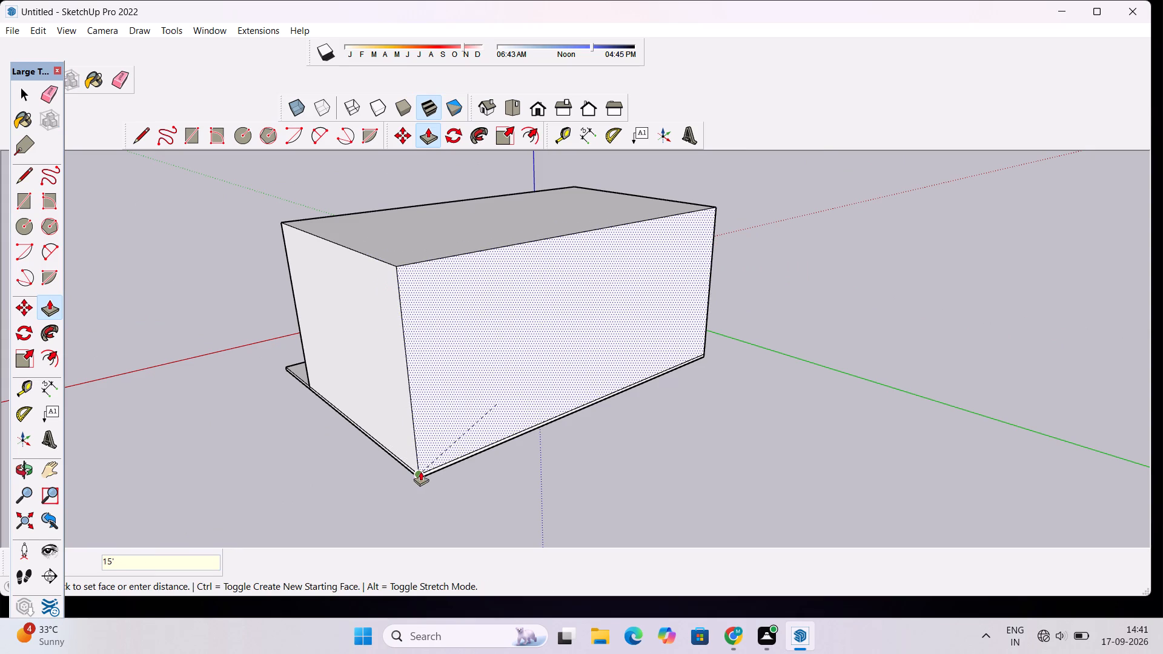
pyautogui.click(420, 471)
pyautogui.scroll(-3, 598, 299)
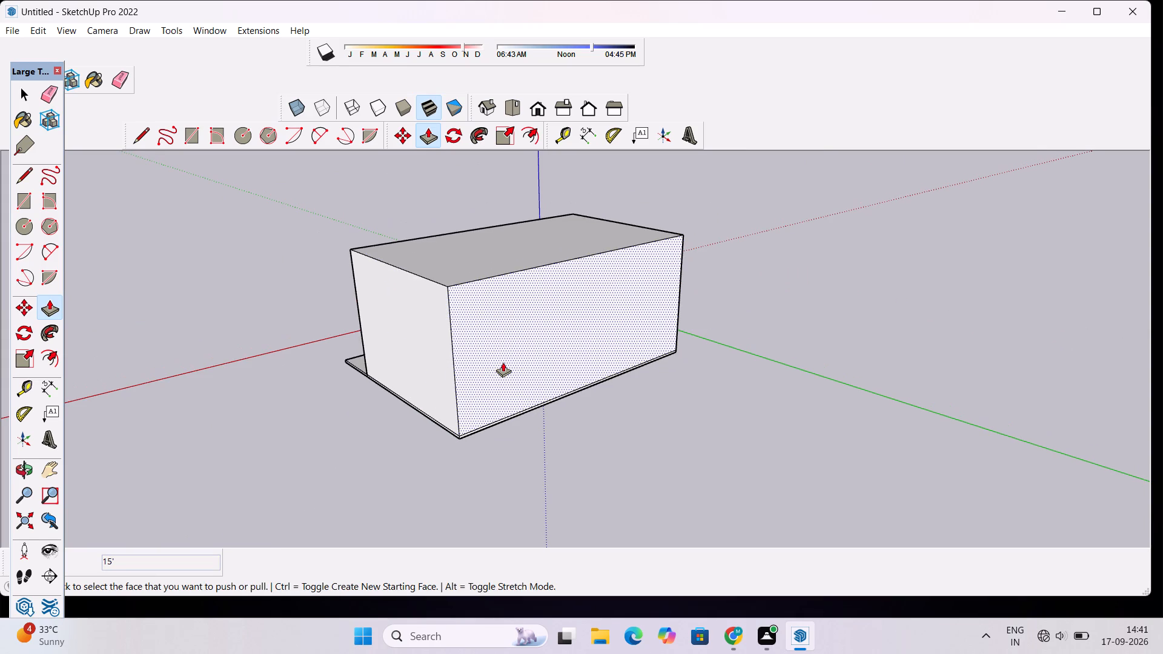
pyautogui.press('space')
# Examine the deepened house block and base slab from both sides, from above and from the front corners.
pyautogui.press('o')
pyautogui.scroll(-5, 492, 363)
pyautogui.moveTo(428, 369); pyautogui.dragTo(702, 325)
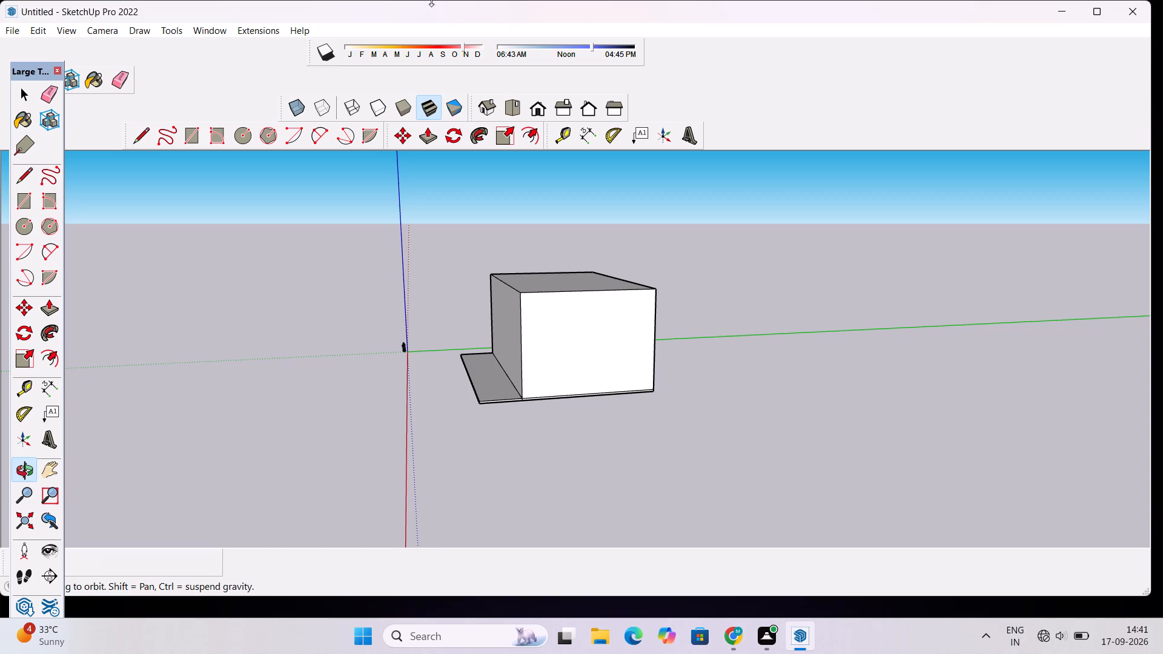
pyautogui.scroll(-4, 436, 363)
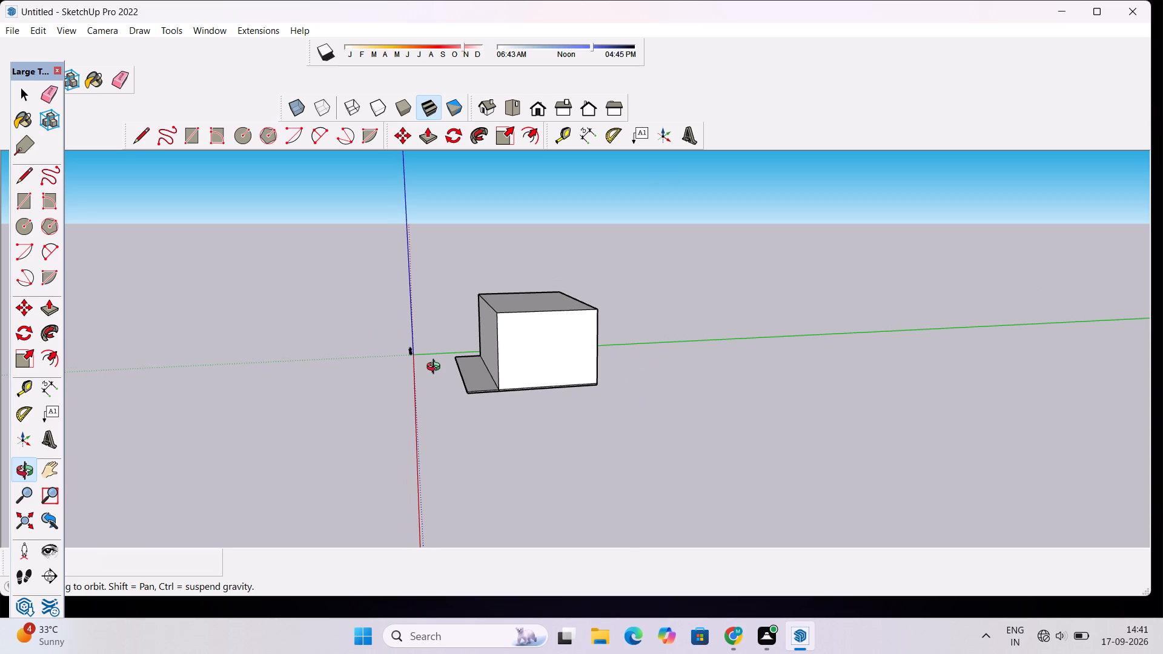
pyautogui.moveTo(436, 371); pyautogui.dragTo(676, 547)
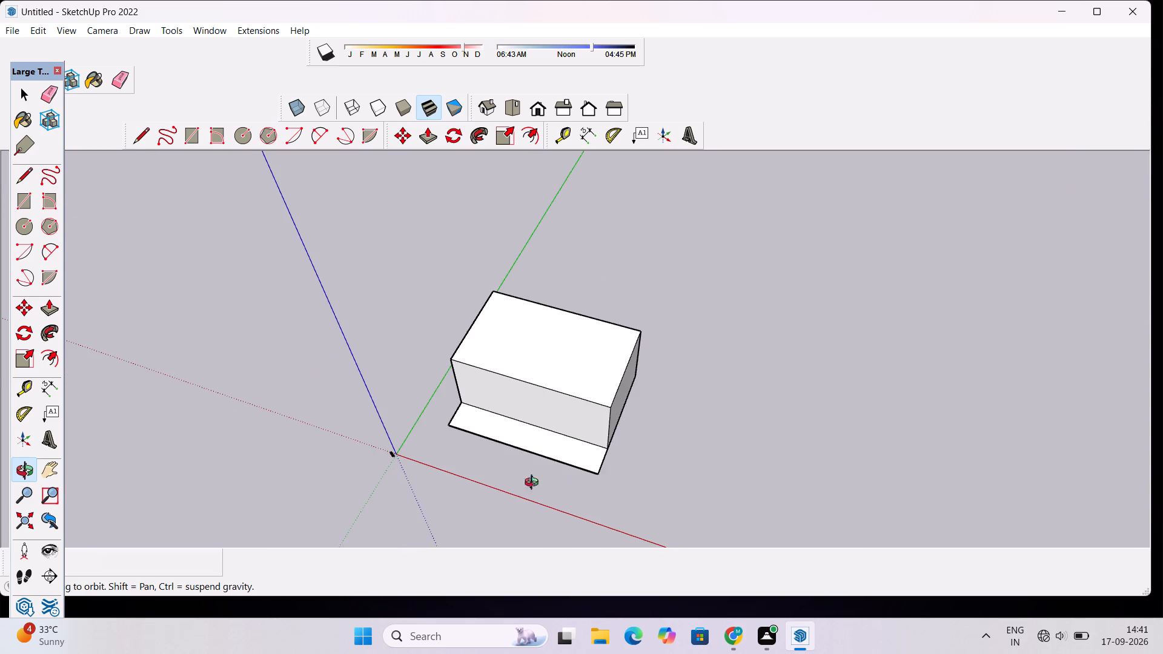
pyautogui.scroll(3, 502, 471)
pyautogui.moveTo(437, 472); pyautogui.dragTo(851, 437)
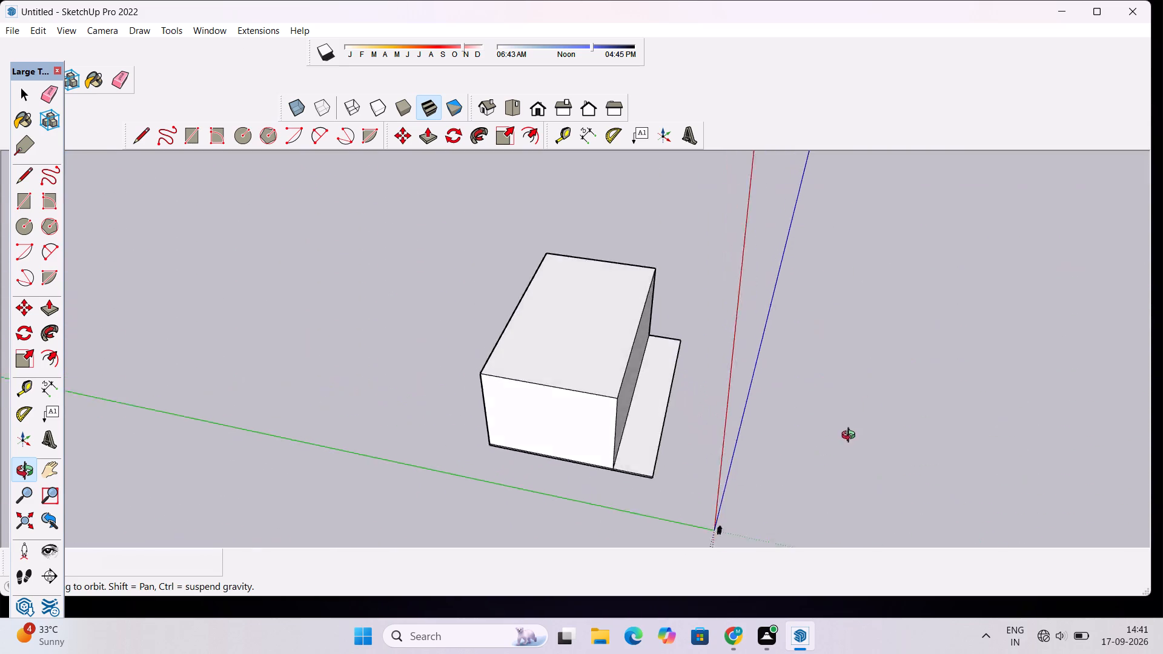
pyautogui.moveTo(851, 437); pyautogui.dragTo(51, 428)
pyautogui.moveTo(205, 384); pyautogui.dragTo(248, 399)
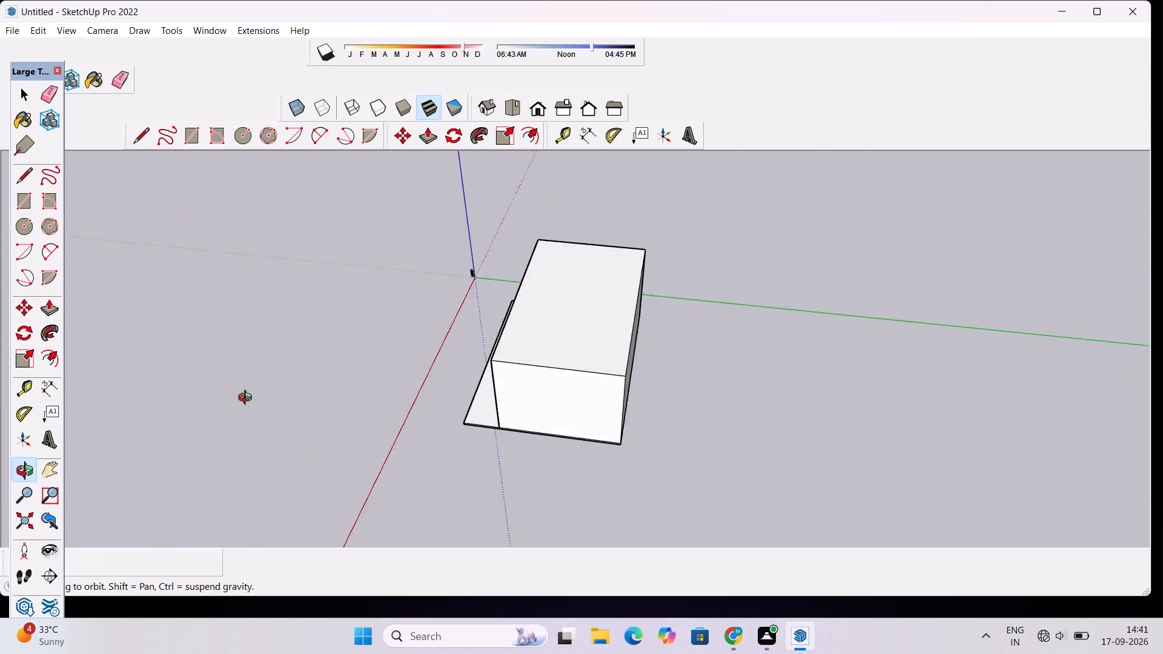
pyautogui.moveTo(248, 399); pyautogui.dragTo(638, 366)
pyautogui.scroll(-5, 525, 372)
pyautogui.moveTo(431, 399); pyautogui.dragTo(694, 381)
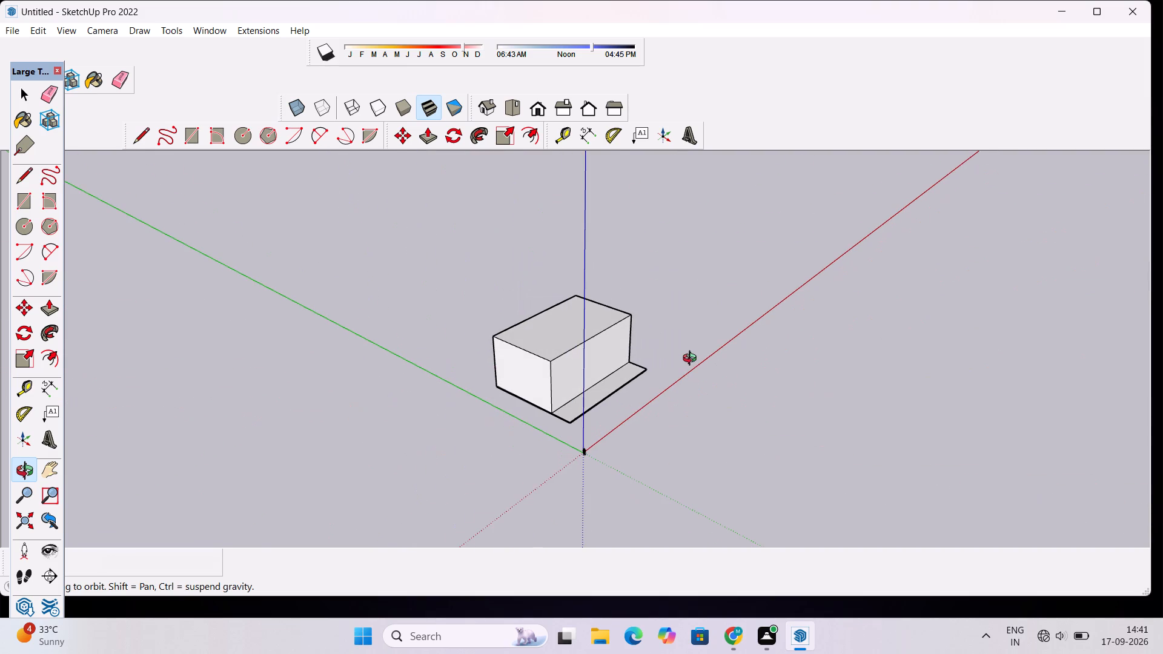
pyautogui.keyDown('shift'); pyautogui.moveTo(671, 376); pyautogui.dragTo(562, 406); pyautogui.keyUp('shift')
pyautogui.moveTo(560, 475); pyautogui.dragTo(426, 455)
pyautogui.scroll(8, 464, 365)
pyautogui.moveTo(679, 406); pyautogui.dragTo(429, 404)
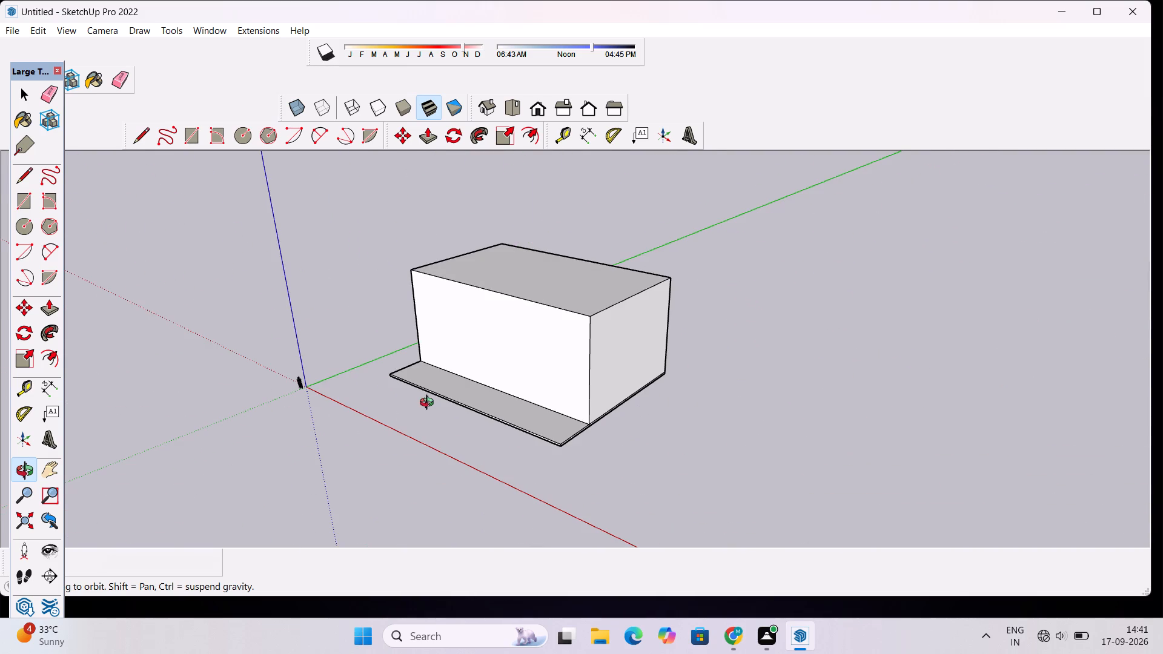
# Inspect the block's front face and front base strip close up from both front corners and near ground level.
pyautogui.scroll(7, 556, 455)
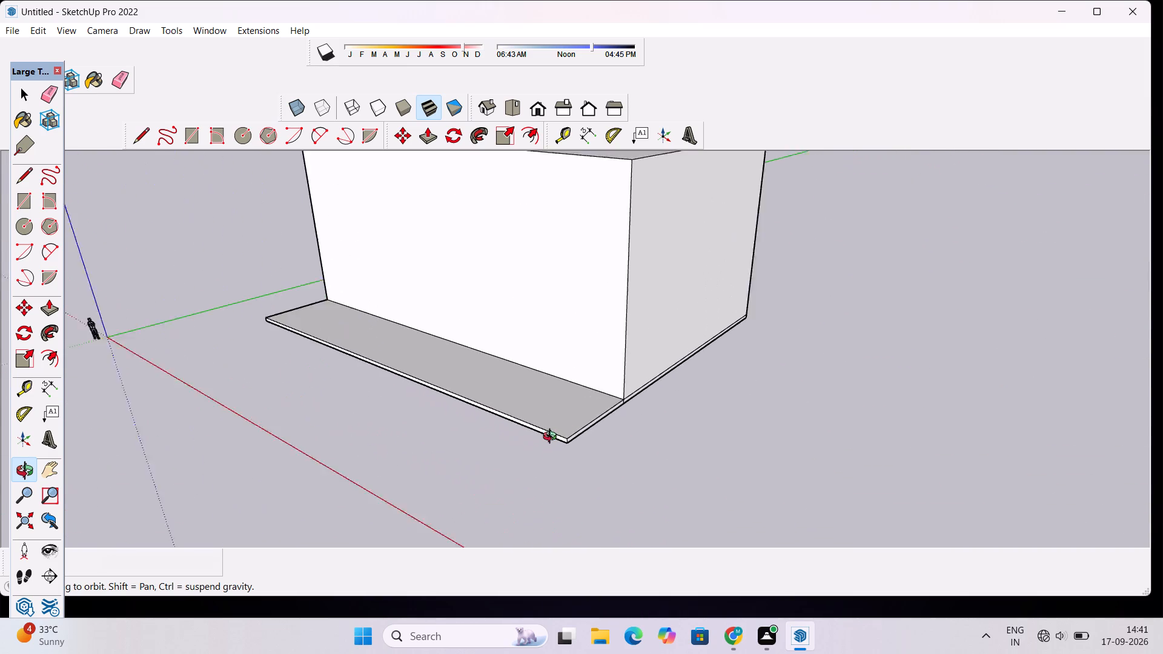
pyautogui.scroll(7, 552, 438)
pyautogui.scroll(-9, 502, 396)
pyautogui.moveTo(492, 391); pyautogui.dragTo(535, 409)
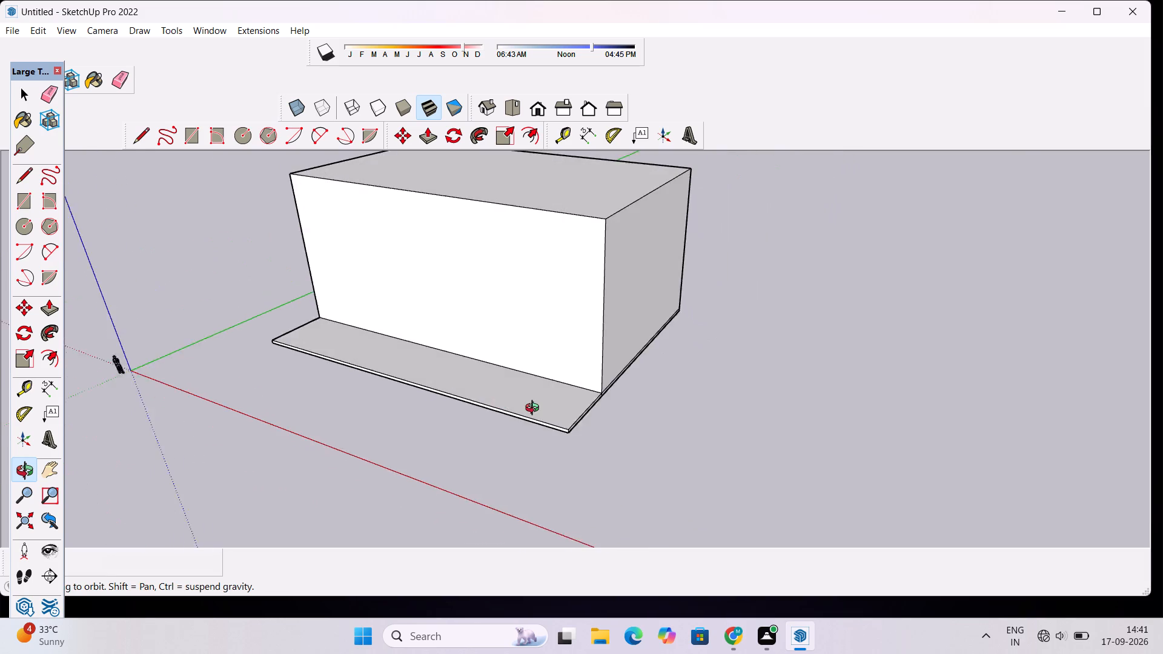
pyautogui.moveTo(535, 409); pyautogui.dragTo(550, 411)
pyautogui.scroll(-6, 550, 411)
pyautogui.moveTo(428, 423); pyautogui.dragTo(675, 389)
pyautogui.scroll(-4, 682, 384)
pyautogui.keyDown('shift'); pyautogui.moveTo(724, 391); pyautogui.dragTo(661, 426); pyautogui.keyUp('shift')
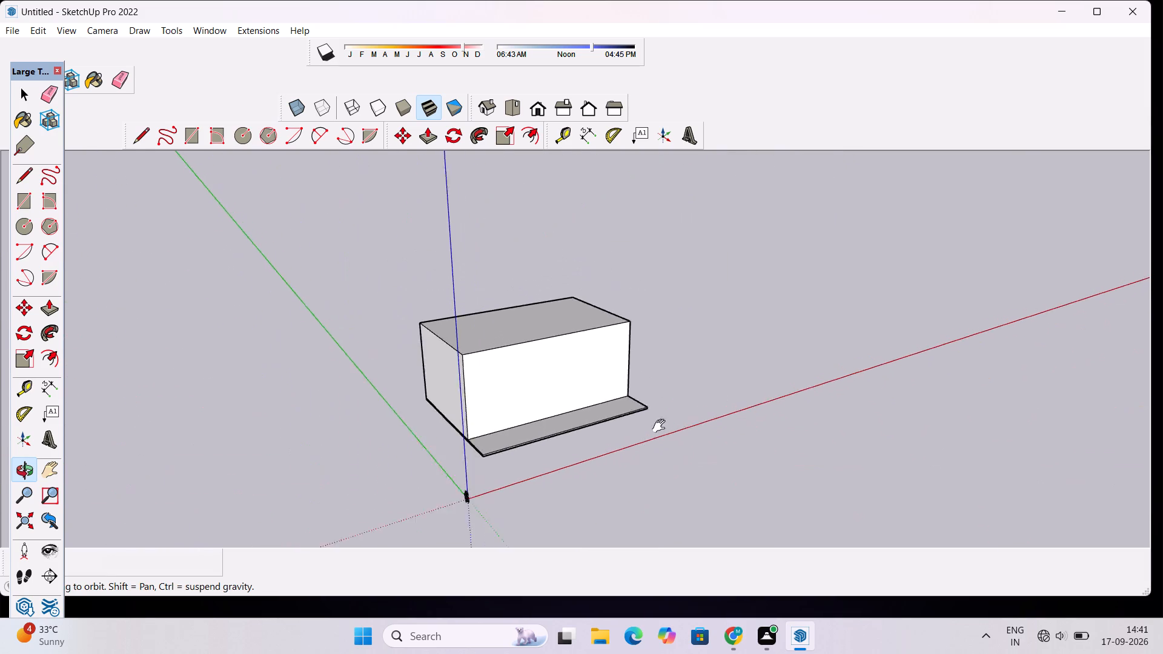
pyautogui.keyDown('shift'); pyautogui.moveTo(661, 426); pyautogui.dragTo(629, 434); pyautogui.keyUp('shift')
pyautogui.moveTo(641, 464); pyautogui.dragTo(457, 421)
pyautogui.scroll(4, 502, 312)
pyautogui.moveTo(454, 431); pyautogui.dragTo(505, 414)
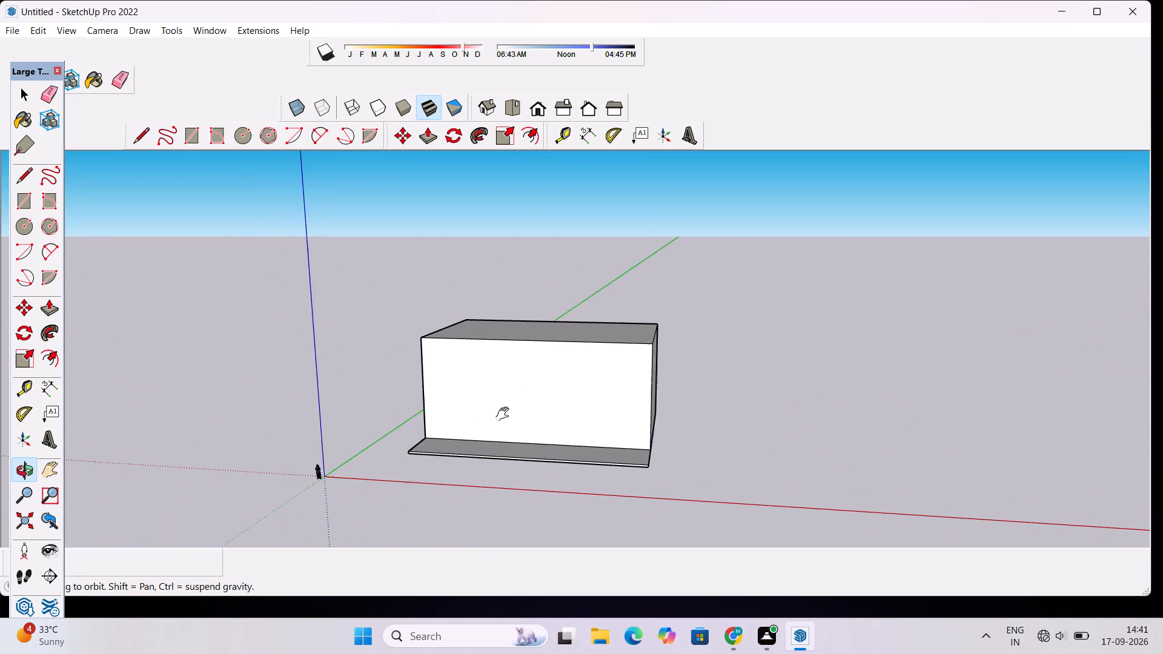
pyautogui.moveTo(505, 414); pyautogui.dragTo(508, 406)
pyautogui.scroll(7, 509, 406)
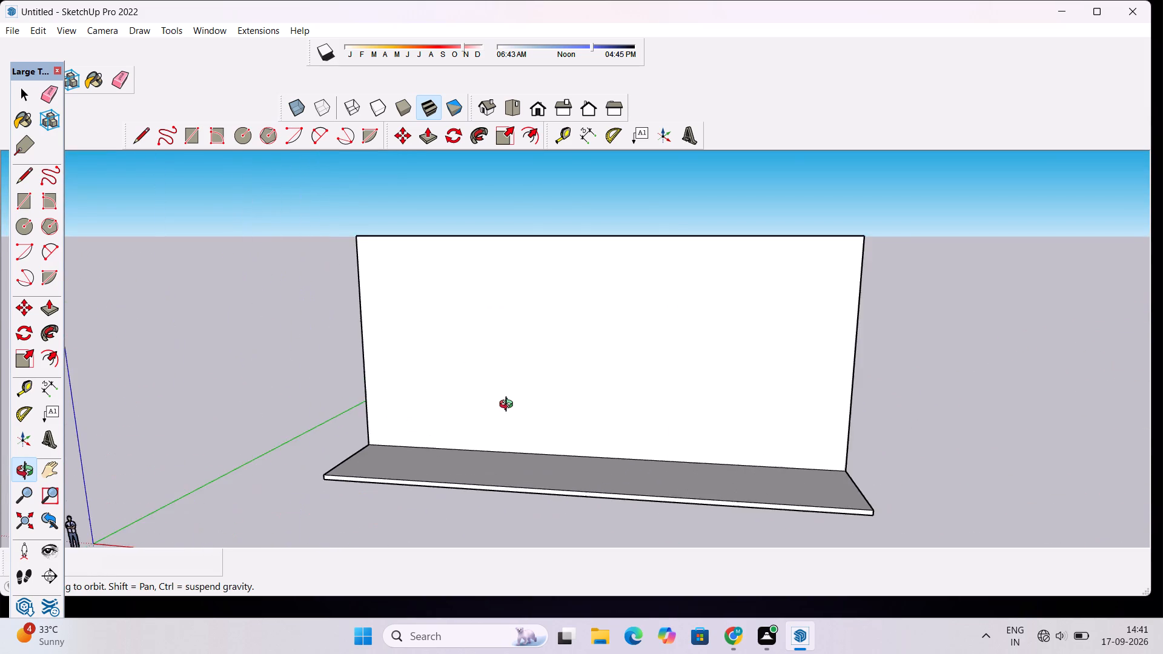
pyautogui.scroll(-8, 509, 406)
pyautogui.moveTo(545, 381); pyautogui.dragTo(730, 373)
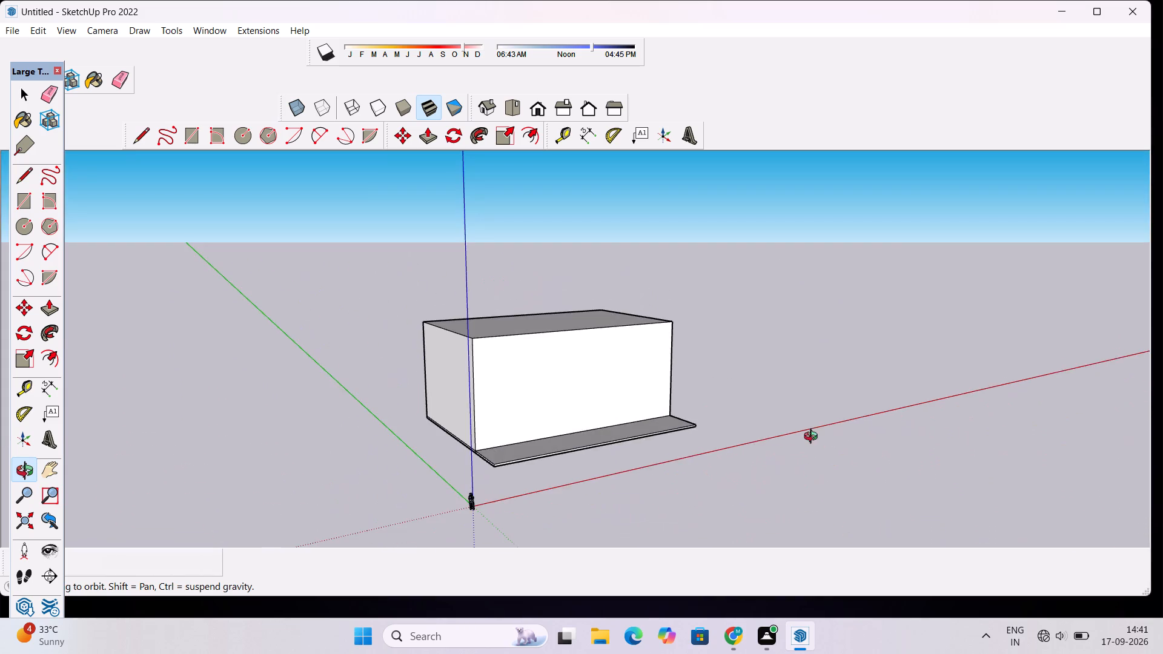
# Examine the block's front face, top and front base strip from the front at raised viewing angles.
pyautogui.moveTo(814, 439); pyautogui.dragTo(476, 511)
pyautogui.scroll(-6, 439, 439)
pyautogui.moveTo(443, 426); pyautogui.dragTo(620, 415)
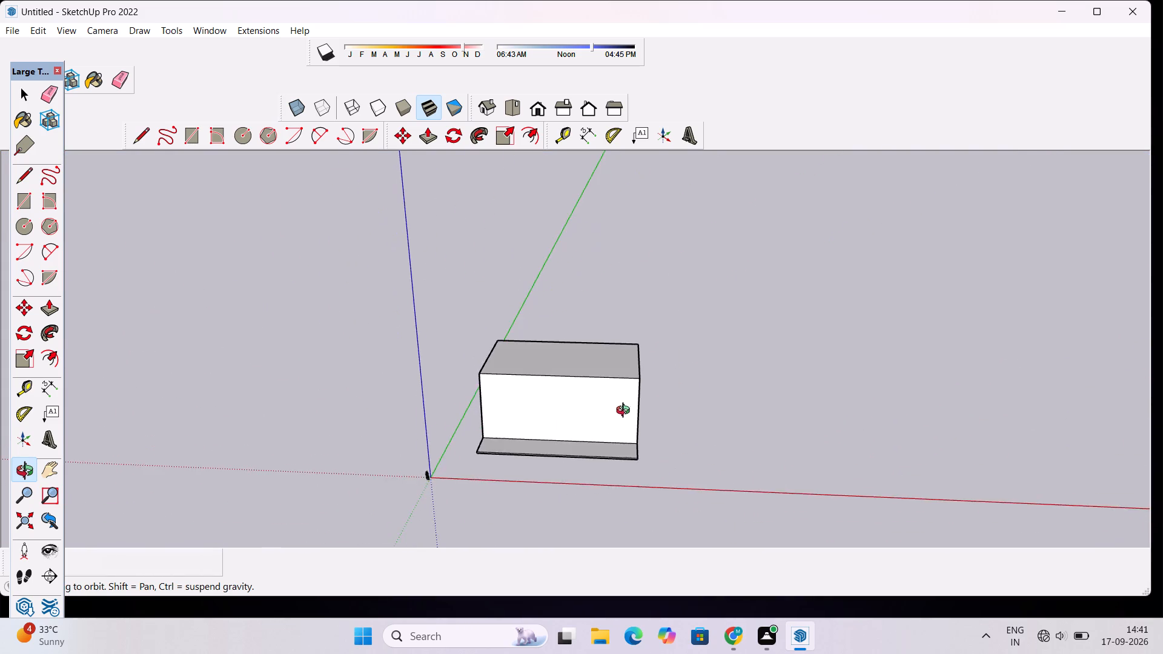
pyautogui.scroll(-4, 628, 411)
pyautogui.scroll(4, 604, 413)
pyautogui.moveTo(602, 434); pyautogui.dragTo(594, 564)
pyautogui.scroll(5, 545, 422)
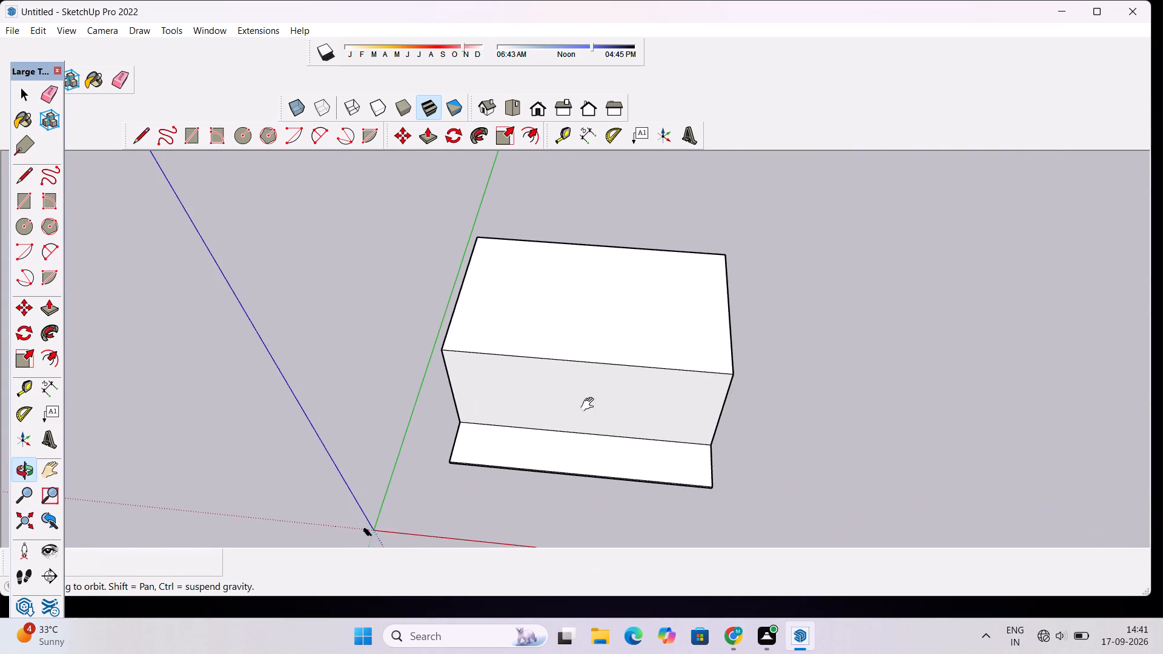
pyautogui.keyDown('shift'); pyautogui.moveTo(590, 405); pyautogui.dragTo(557, 474); pyautogui.keyUp('shift')
pyautogui.scroll(2, 556, 478)
pyautogui.scroll(-3, 555, 472)
pyautogui.keyDown('shift'); pyautogui.moveTo(565, 482); pyautogui.dragTo(581, 398); pyautogui.keyUp('shift')
pyautogui.scroll(-2, 581, 398)
pyautogui.moveTo(567, 455); pyautogui.dragTo(599, 354)
pyautogui.scroll(2, 594, 360)
pyautogui.keyDown('shift'); pyautogui.moveTo(594, 360); pyautogui.dragTo(588, 400); pyautogui.keyUp('shift')
pyautogui.scroll(1, 588, 400)
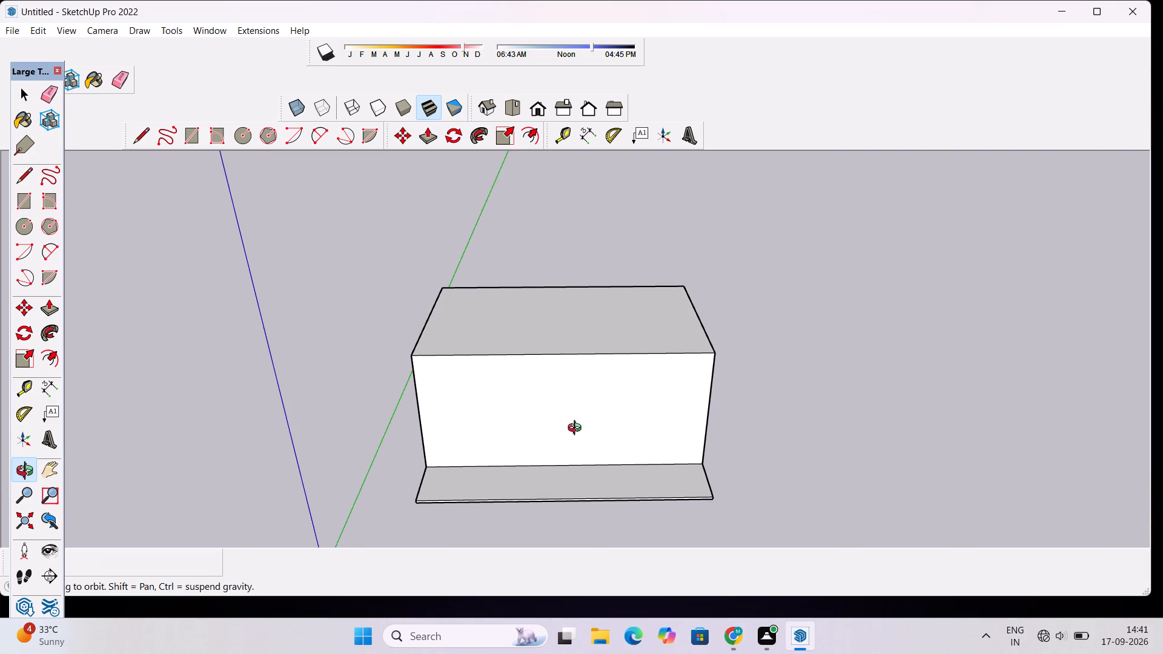
pyautogui.keyDown('shift'); pyautogui.moveTo(564, 452); pyautogui.dragTo(563, 392); pyautogui.keyUp('shift')
pyautogui.scroll(-4, 563, 392)
pyautogui.moveTo(564, 397); pyautogui.dragTo(563, 437)
pyautogui.scroll(2, 563, 437)
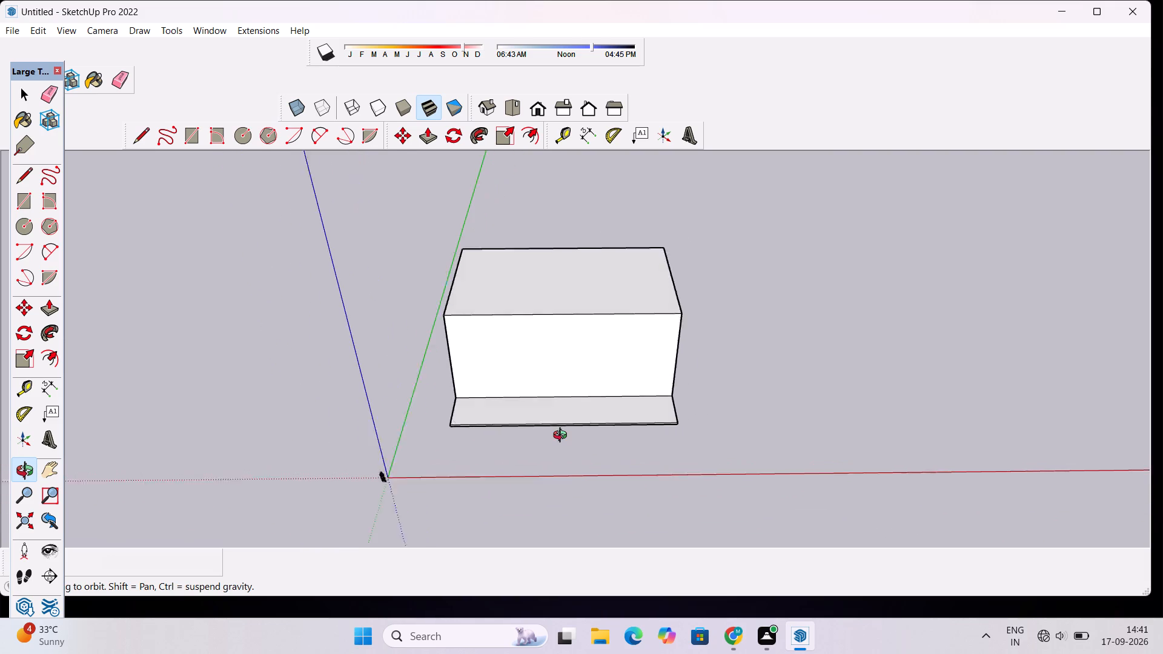
pyautogui.scroll(1, 563, 437)
pyautogui.moveTo(621, 424); pyautogui.dragTo(560, 425)
pyautogui.scroll(3, 545, 417)
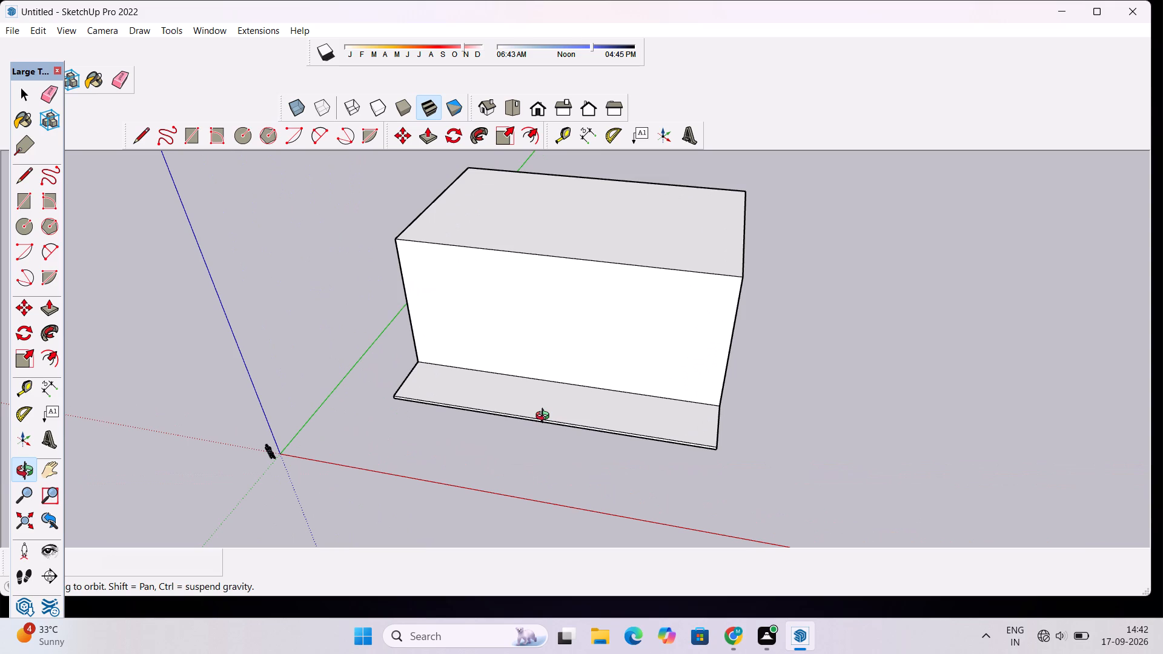
pyautogui.scroll(-2, 545, 417)
pyautogui.moveTo(504, 414); pyautogui.dragTo(550, 357)
pyautogui.moveTo(550, 357); pyautogui.dragTo(566, 381)
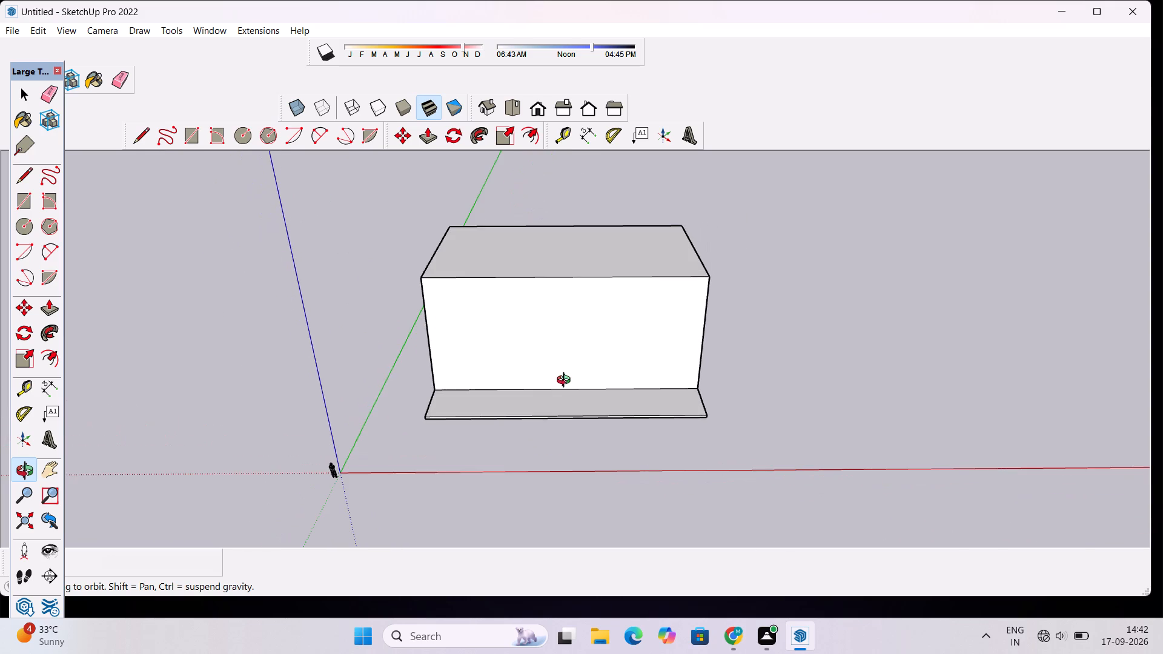
pyautogui.keyDown('shift'); pyautogui.moveTo(566, 381); pyautogui.dragTo(564, 395); pyautogui.keyUp('shift')
pyautogui.keyDown('shift'); pyautogui.moveTo(565, 390); pyautogui.dragTo(554, 418); pyautogui.keyUp('shift')
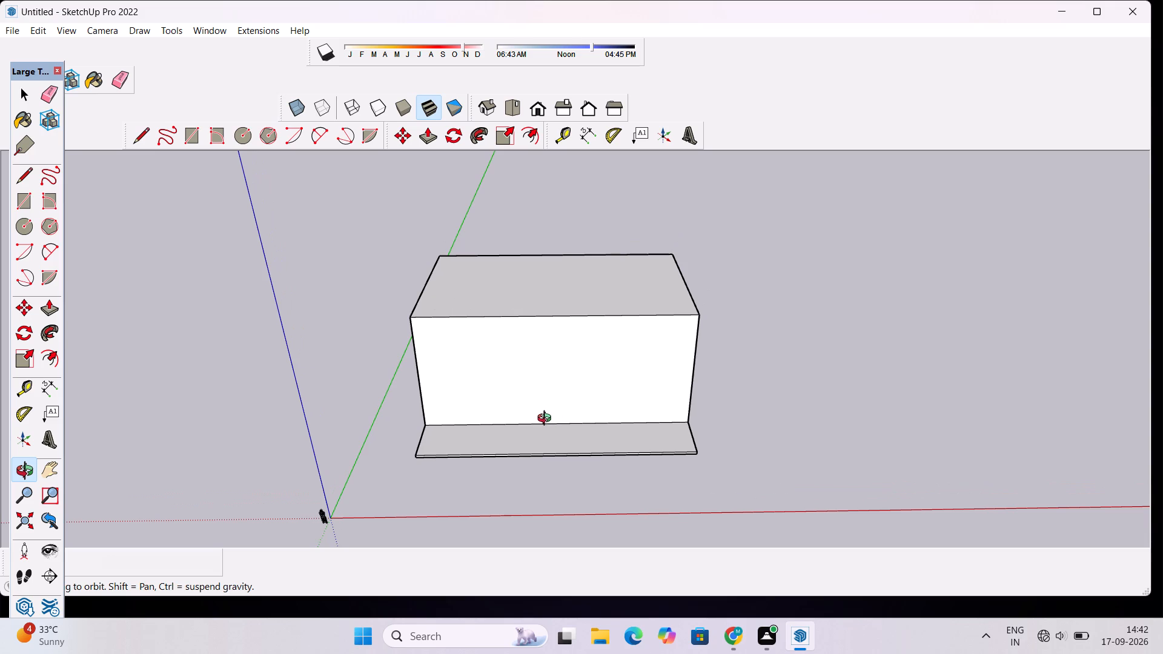
# Examine the block's top and front from above, closing in on the front base strip.
pyautogui.scroll(-3, 541, 429)
pyautogui.moveTo(558, 449); pyautogui.dragTo(554, 434)
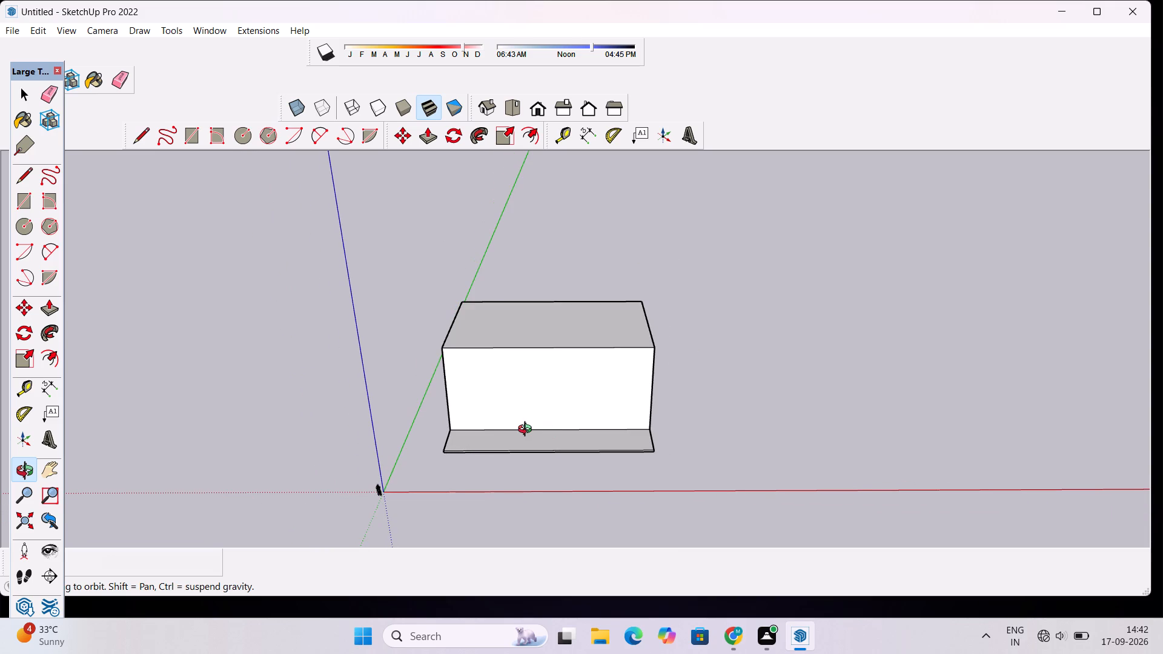
pyautogui.keyDown('shift'); pyautogui.moveTo(552, 404); pyautogui.dragTo(517, 405); pyautogui.keyUp('shift')
pyautogui.scroll(-2, 519, 402)
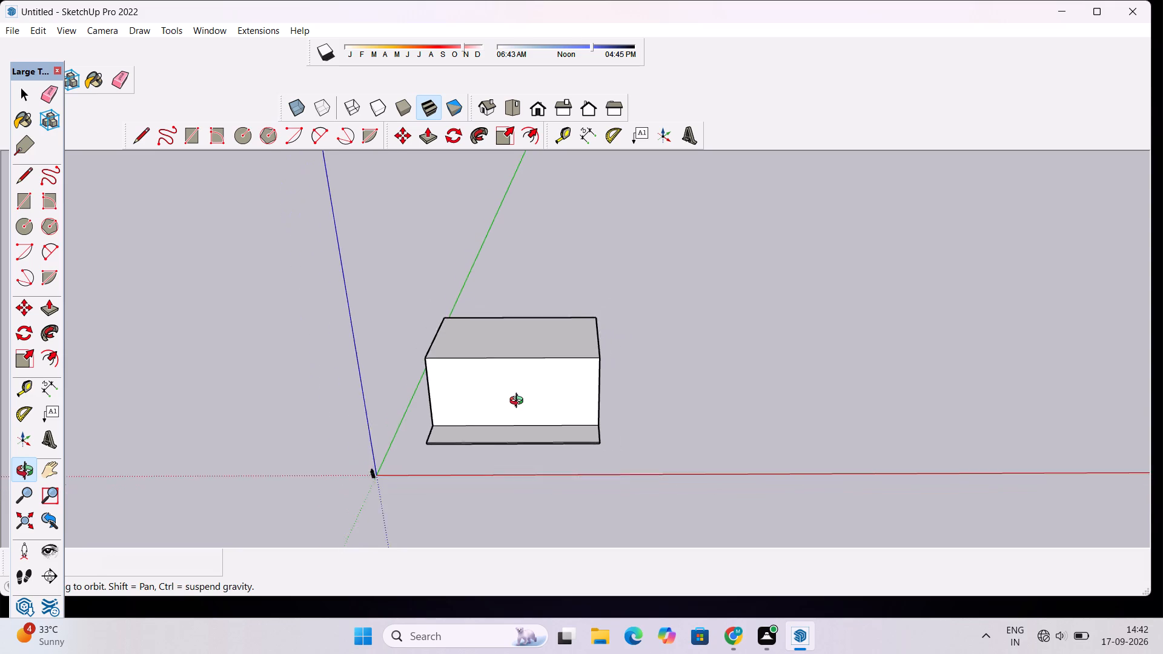
pyautogui.scroll(-2, 519, 402)
pyautogui.scroll(3, 519, 402)
pyautogui.moveTo(548, 381); pyautogui.dragTo(549, 441)
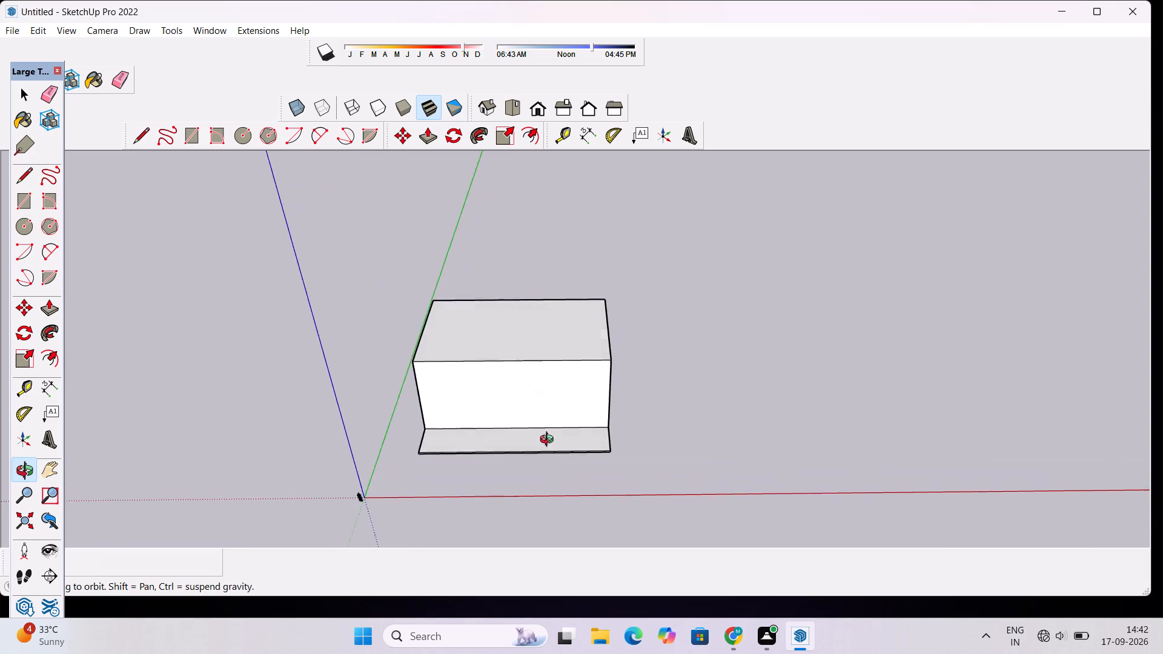
pyautogui.moveTo(549, 441); pyautogui.dragTo(549, 491)
pyautogui.scroll(3, 487, 269)
pyautogui.moveTo(509, 350); pyautogui.dragTo(509, 392)
pyautogui.keyDown('shift'); pyautogui.moveTo(512, 403); pyautogui.dragTo(499, 334); pyautogui.keyUp('shift')
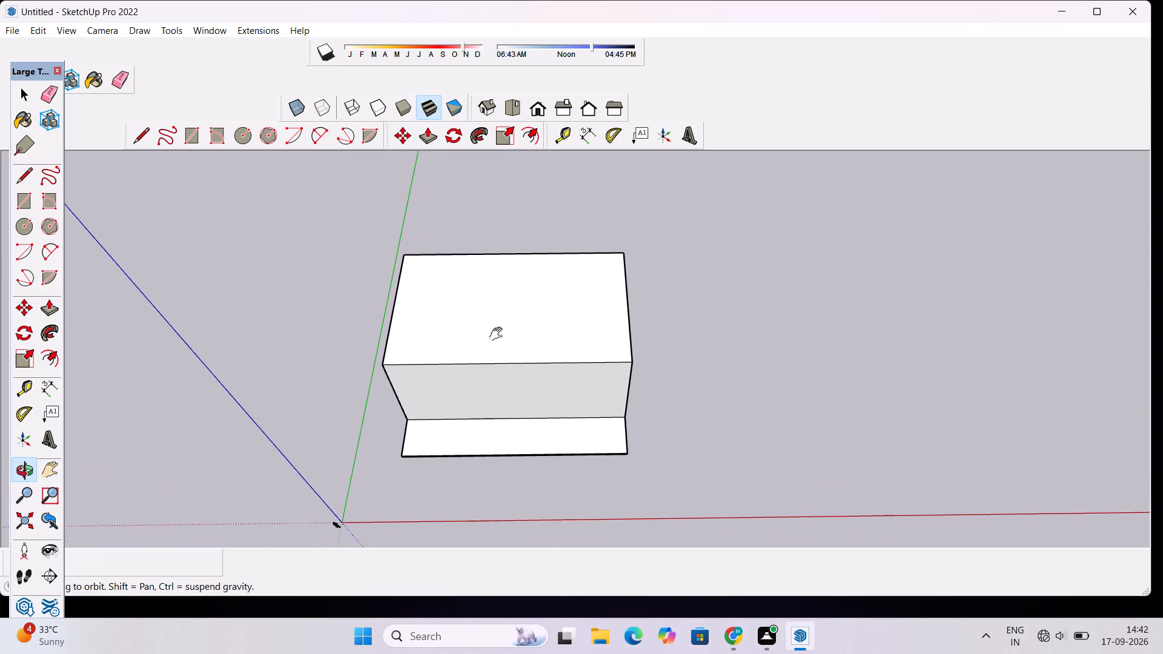
pyautogui.keyDown('shift'); pyautogui.moveTo(499, 334); pyautogui.dragTo(499, 334); pyautogui.keyUp('shift')
pyautogui.moveTo(525, 411); pyautogui.dragTo(532, 483)
pyautogui.scroll(8, 528, 467)
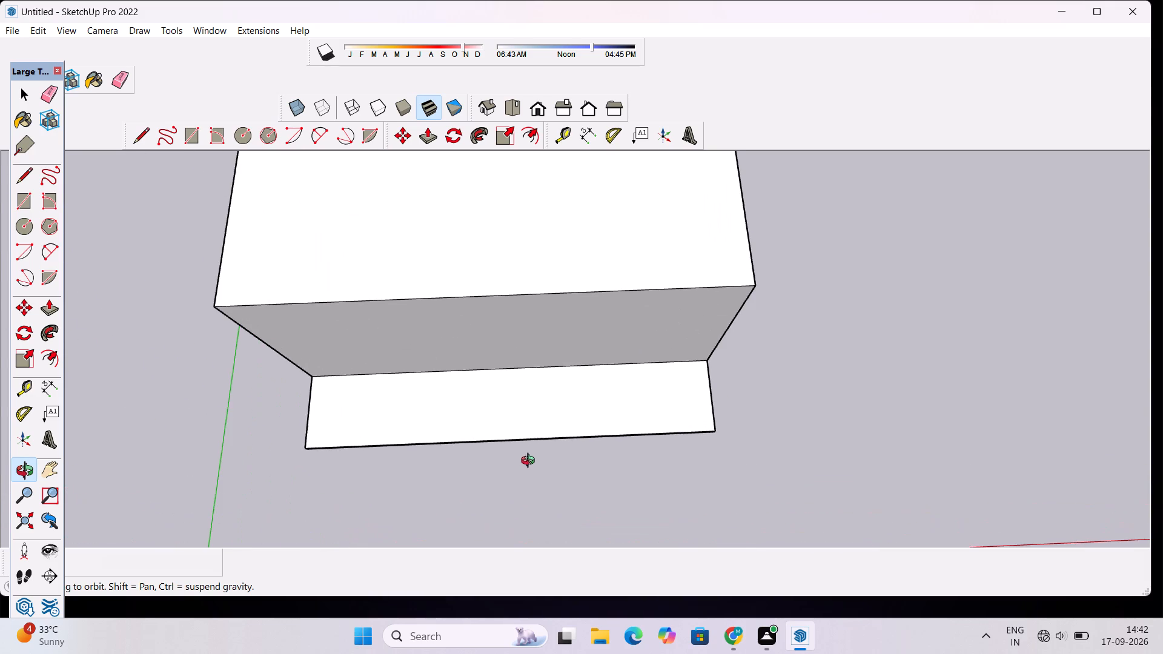
pyautogui.keyDown('shift'); pyautogui.moveTo(535, 462); pyautogui.dragTo(535, 437); pyautogui.keyUp('shift')
pyautogui.moveTo(534, 470); pyautogui.dragTo(535, 317)
pyautogui.scroll(1, 532, 461)
pyautogui.keyDown('shift'); pyautogui.moveTo(532, 461); pyautogui.dragTo(532, 421); pyautogui.keyUp('shift')
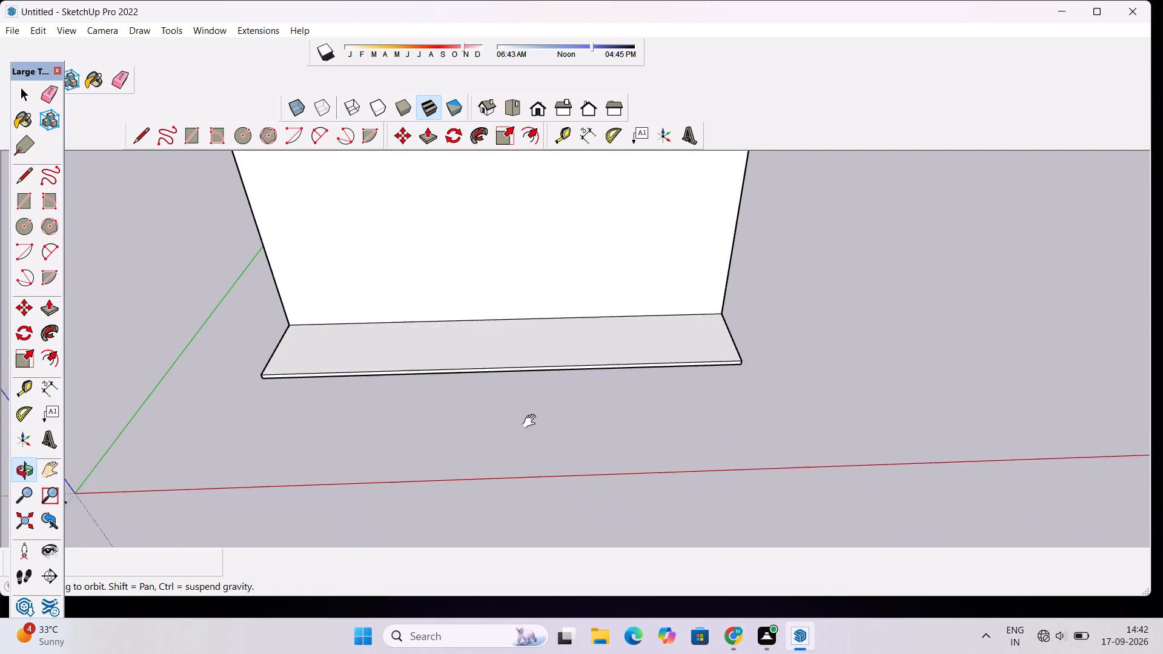
# Push/pull the front edge face of the base strip outward by 20'.
pyautogui.keyDown('shift'); pyautogui.moveTo(532, 421); pyautogui.dragTo(532, 418); pyautogui.keyUp('shift')
pyautogui.press('p')
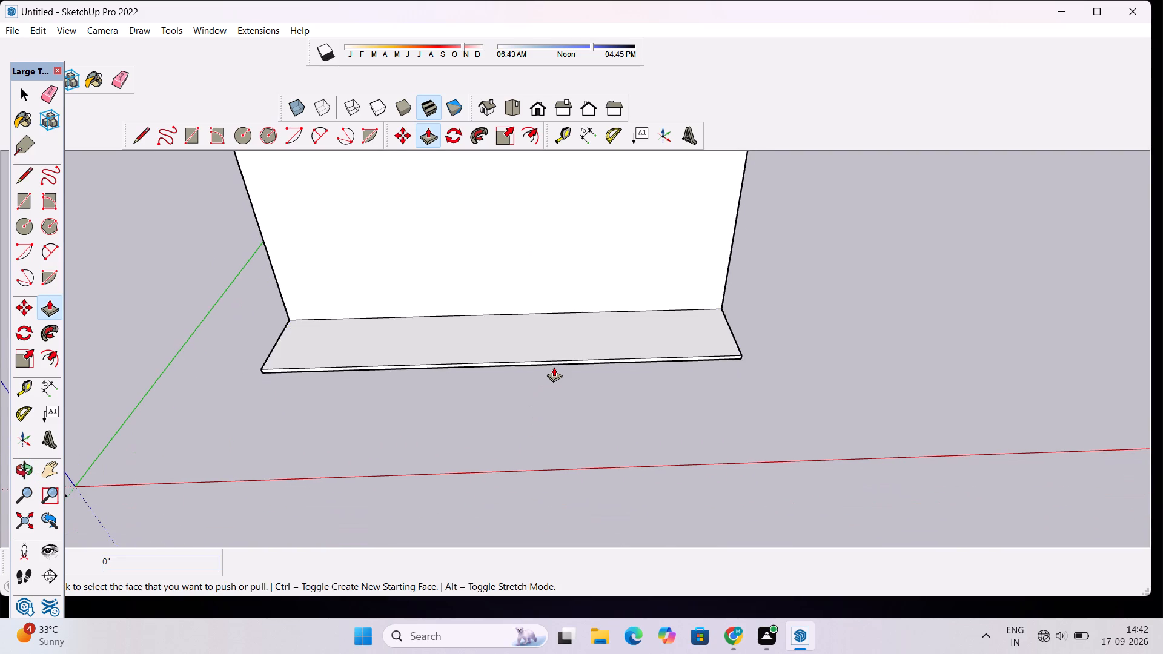
pyautogui.scroll(6, 554, 367)
pyautogui.click(561, 356)
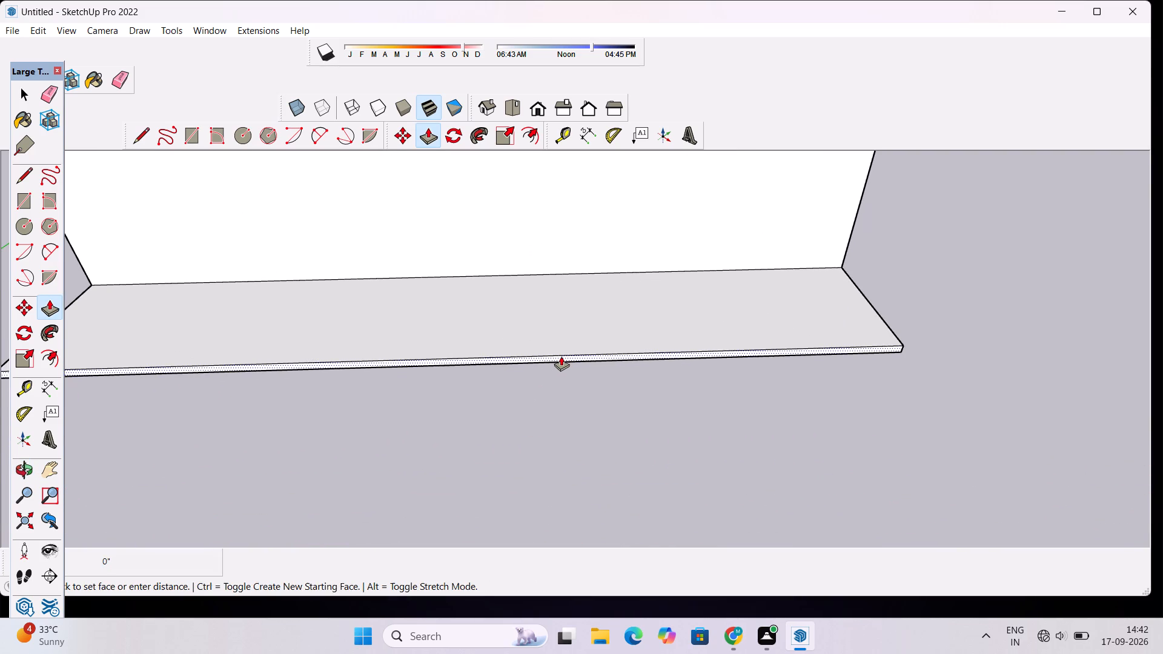
pyautogui.scroll(-5, 563, 366)
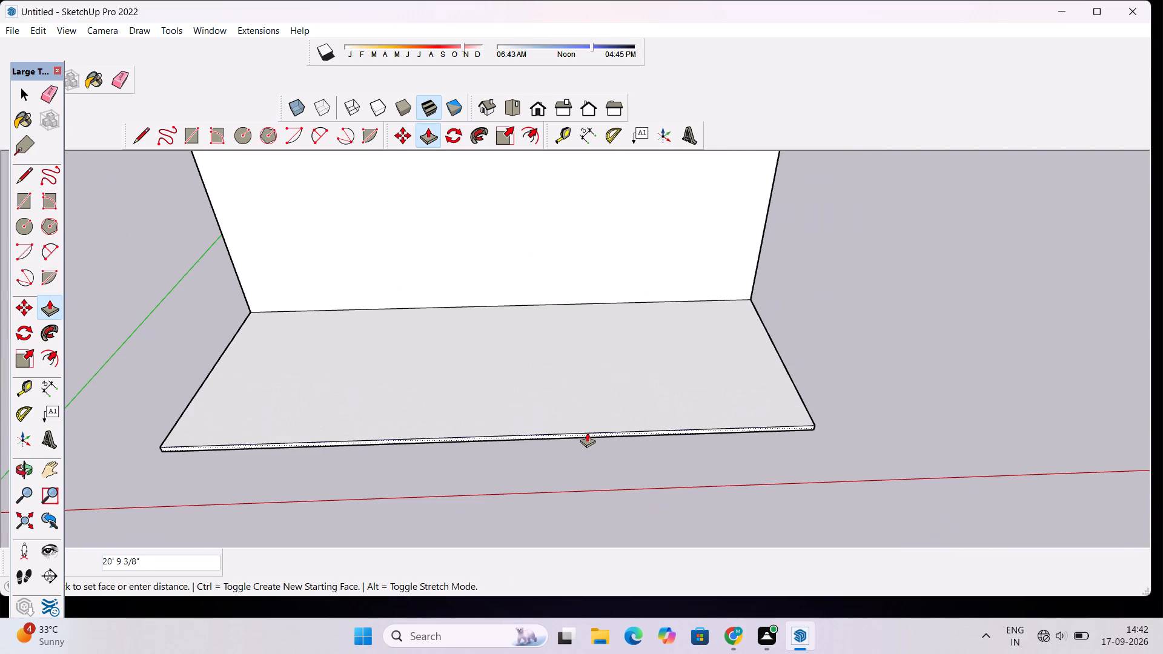
pyautogui.write("20'")
pyautogui.press('Return')
pyautogui.scroll(-1, 555, 443)
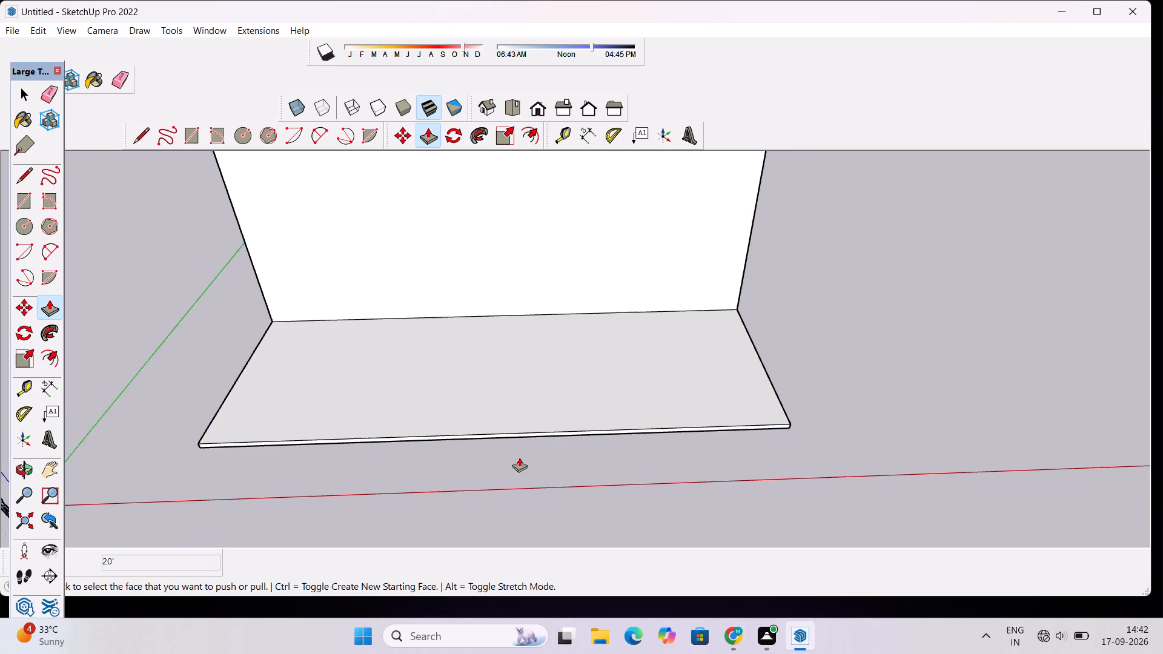
pyautogui.scroll(-9, 519, 457)
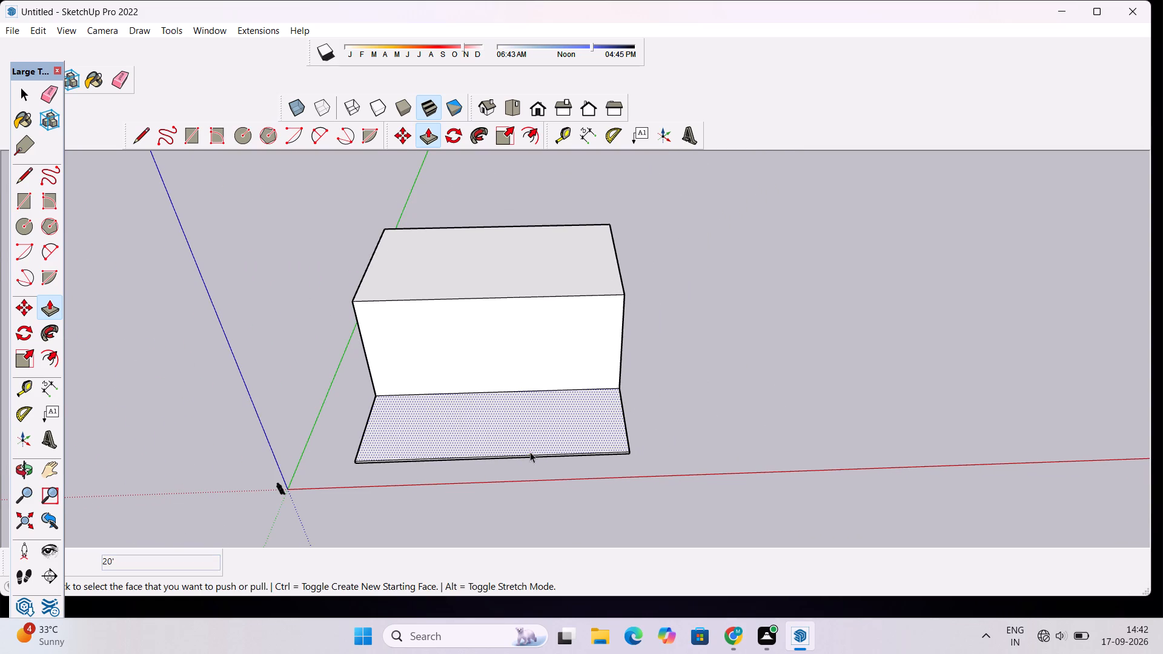
pyautogui.press('space')
# Copy the block's top face with its edges about 166' along the red axis, clear of the block.
pyautogui.press('o')
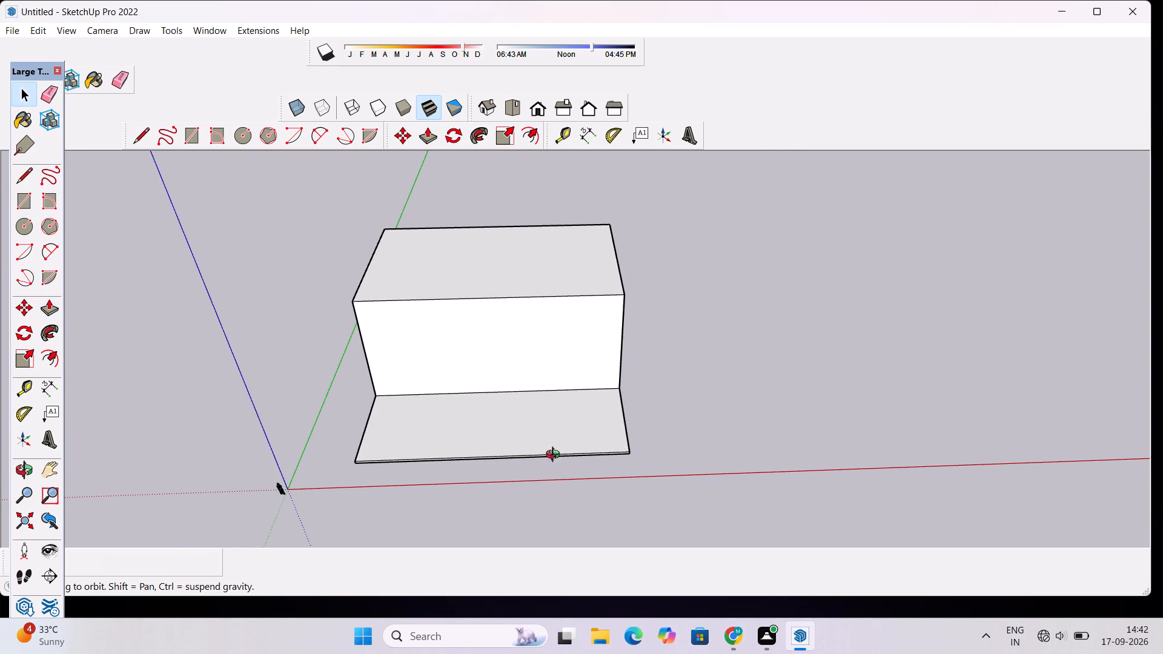
pyautogui.moveTo(546, 418); pyautogui.dragTo(547, 515)
pyautogui.scroll(-3, 508, 417)
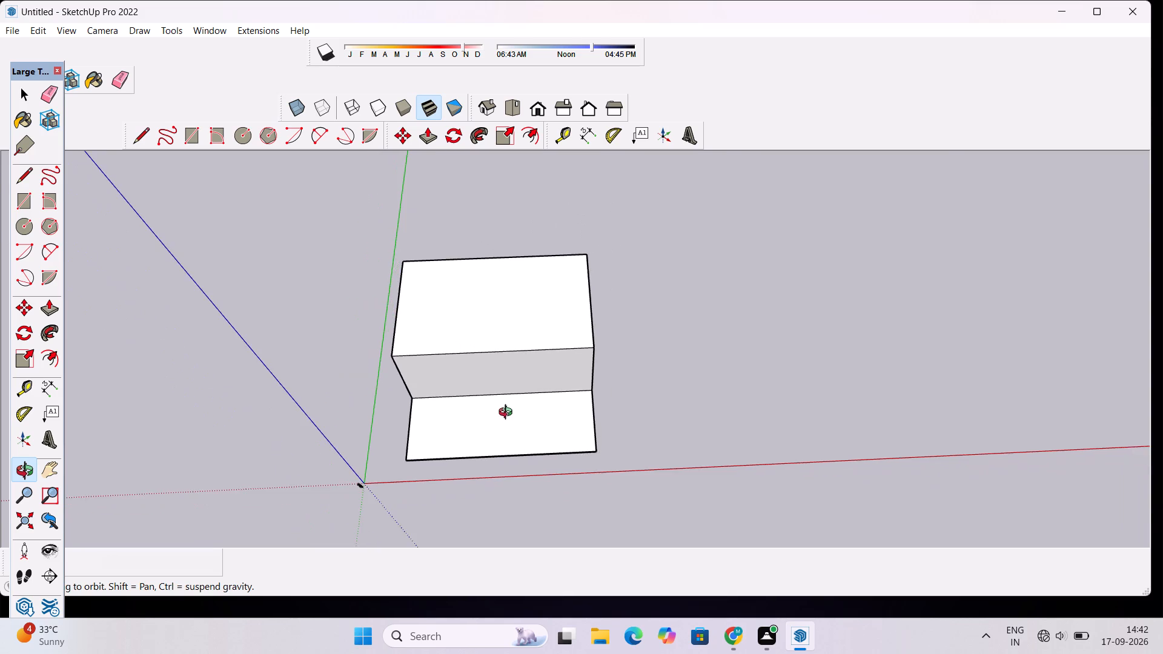
pyautogui.keyDown('shift'); pyautogui.moveTo(519, 372); pyautogui.dragTo(552, 441); pyautogui.keyUp('shift')
pyautogui.scroll(3, 517, 433)
pyautogui.keyDown('shift'); pyautogui.moveTo(505, 440); pyautogui.dragTo(491, 363); pyautogui.keyUp('shift')
pyautogui.scroll(2, 491, 363)
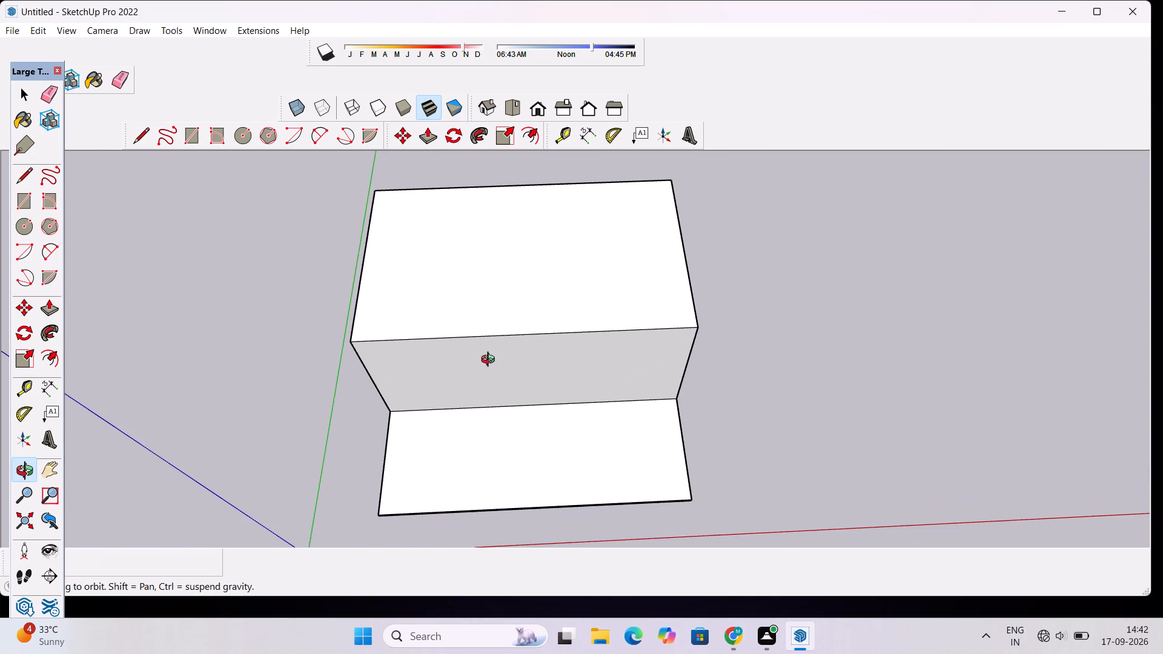
pyautogui.keyDown('shift'); pyautogui.moveTo(491, 361); pyautogui.dragTo(456, 348); pyautogui.keyUp('shift')
pyautogui.press('space')
pyautogui.doubleClick(526, 306)
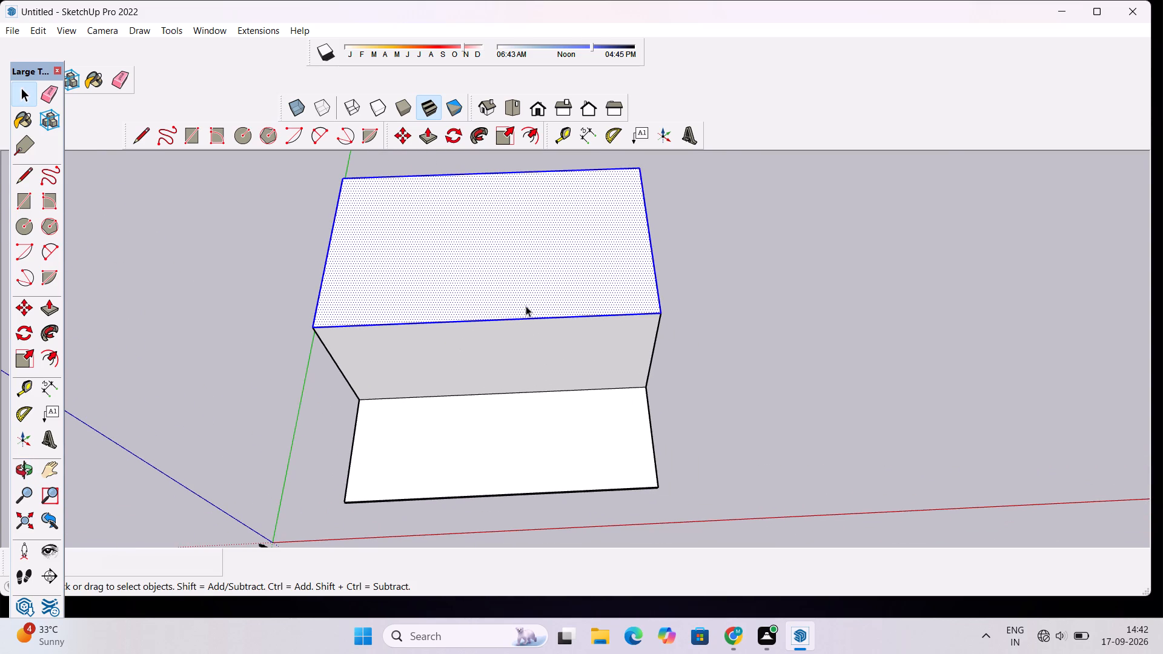
pyautogui.press('m')
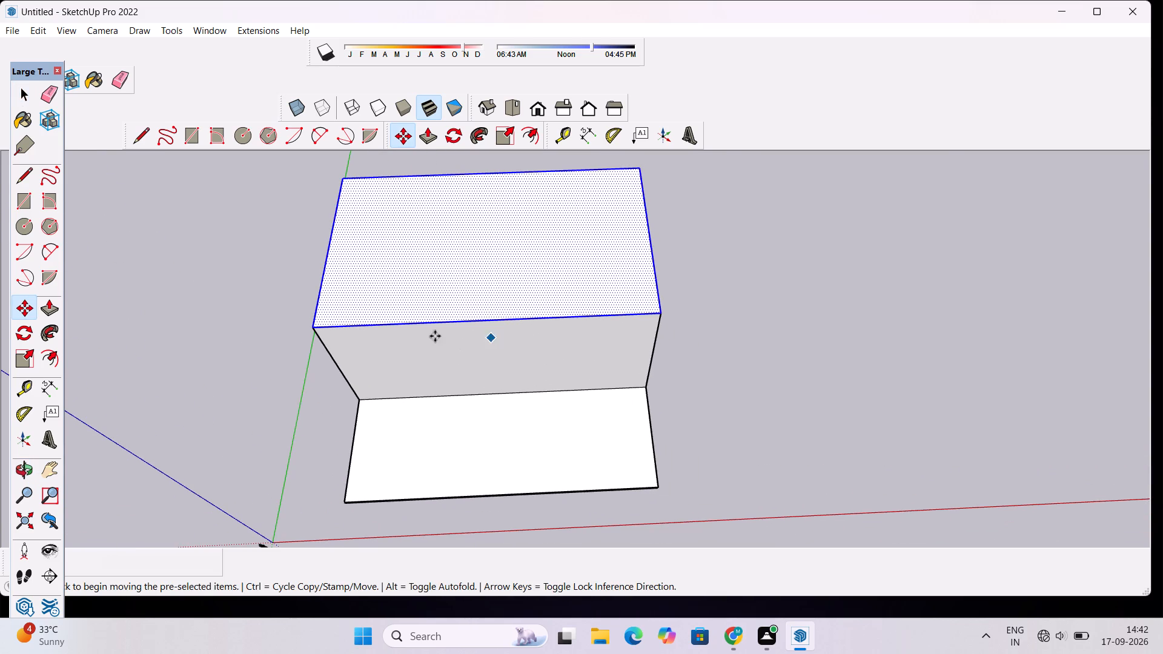
pyautogui.click(310, 328)
pyautogui.scroll(-4, 397, 330)
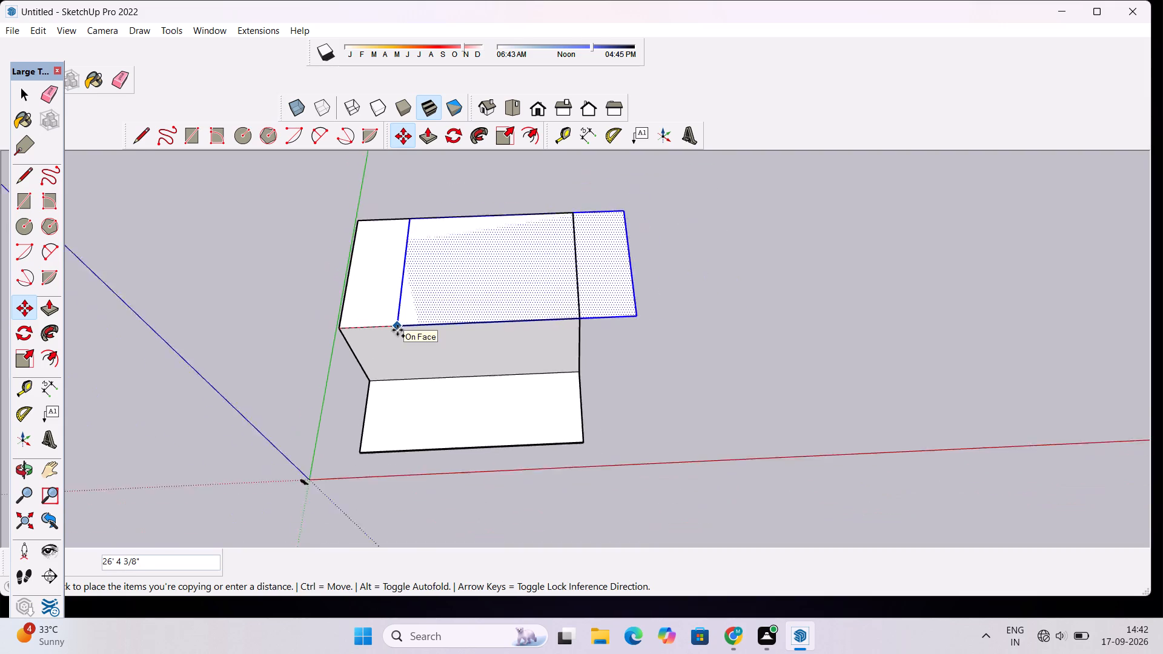
pyautogui.scroll(-4, 397, 330)
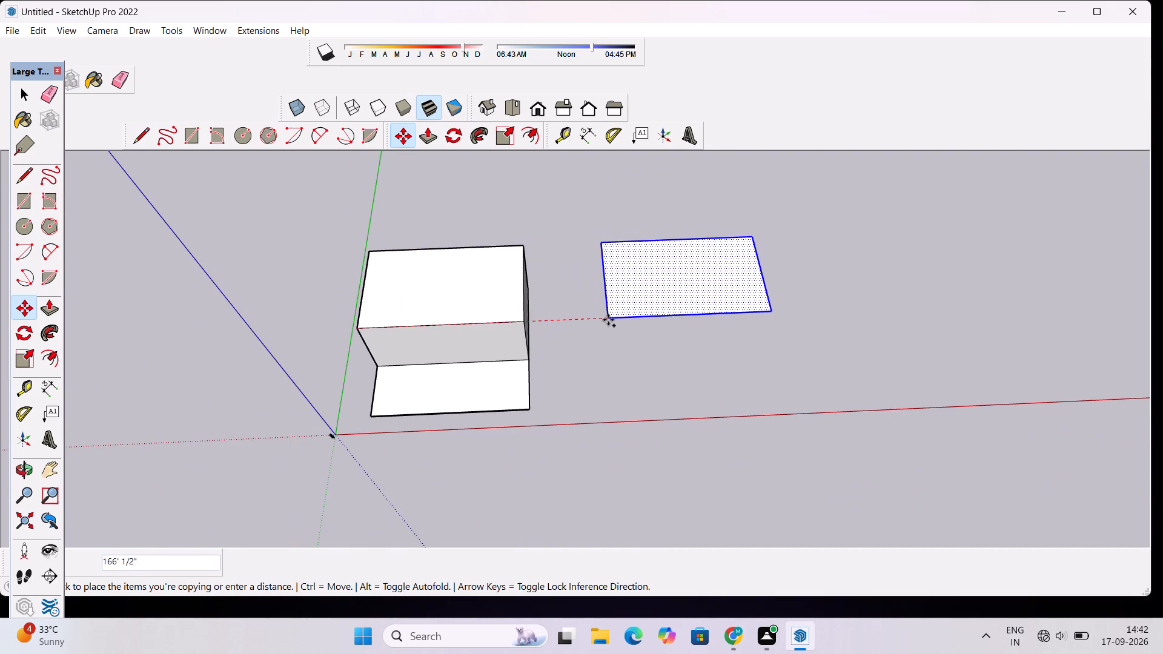
pyautogui.click(608, 320)
pyautogui.press('space')
# Copy the front base strip's top face with its edges, placing its back corner at the copied top face's front corner.
pyautogui.doubleClick(471, 397)
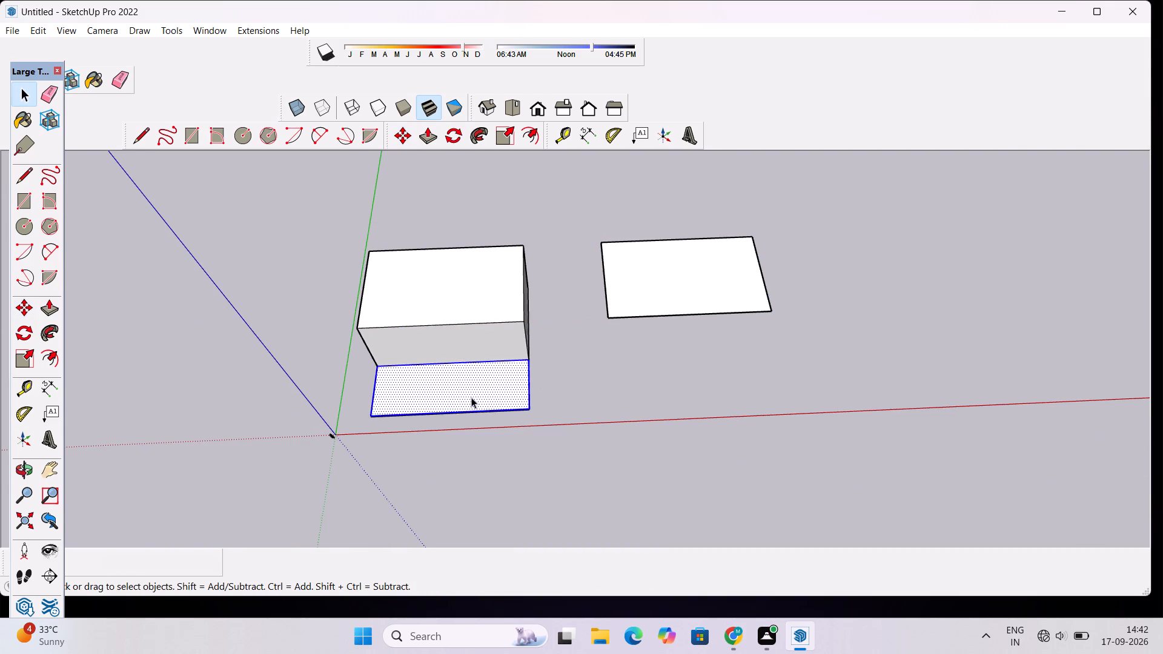
pyautogui.press('m')
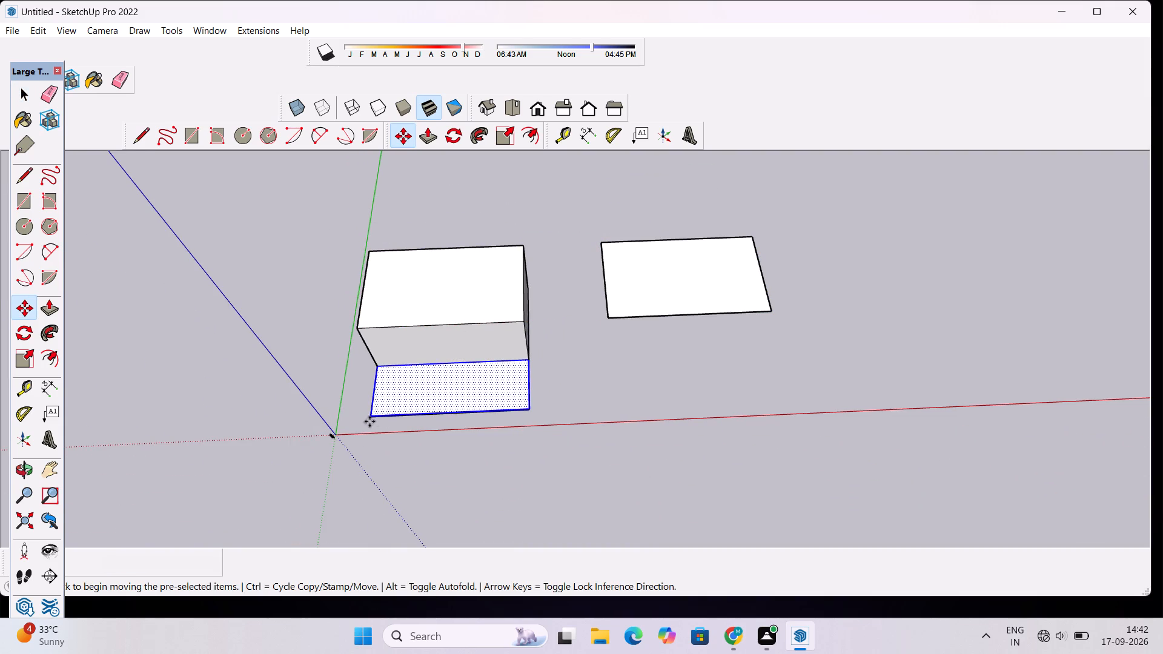
pyautogui.scroll(10, 369, 417)
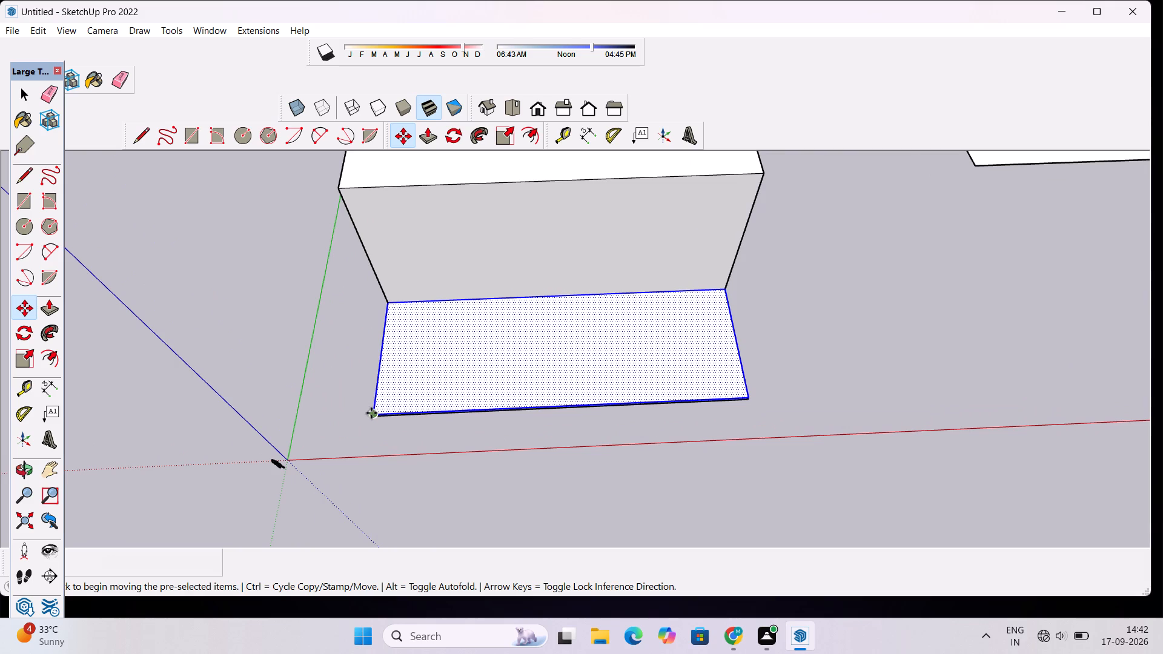
pyautogui.click(389, 305)
pyautogui.scroll(-9, 454, 319)
pyautogui.scroll(2, 628, 280)
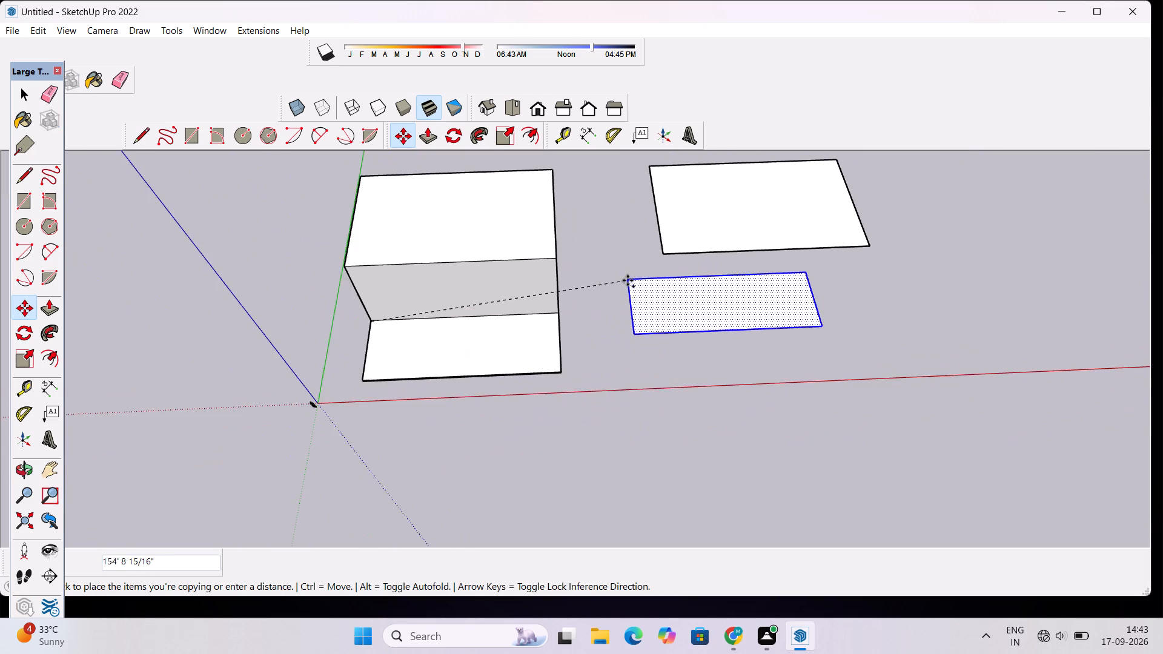
pyautogui.scroll(8, 628, 280)
pyautogui.scroll(8, 673, 258)
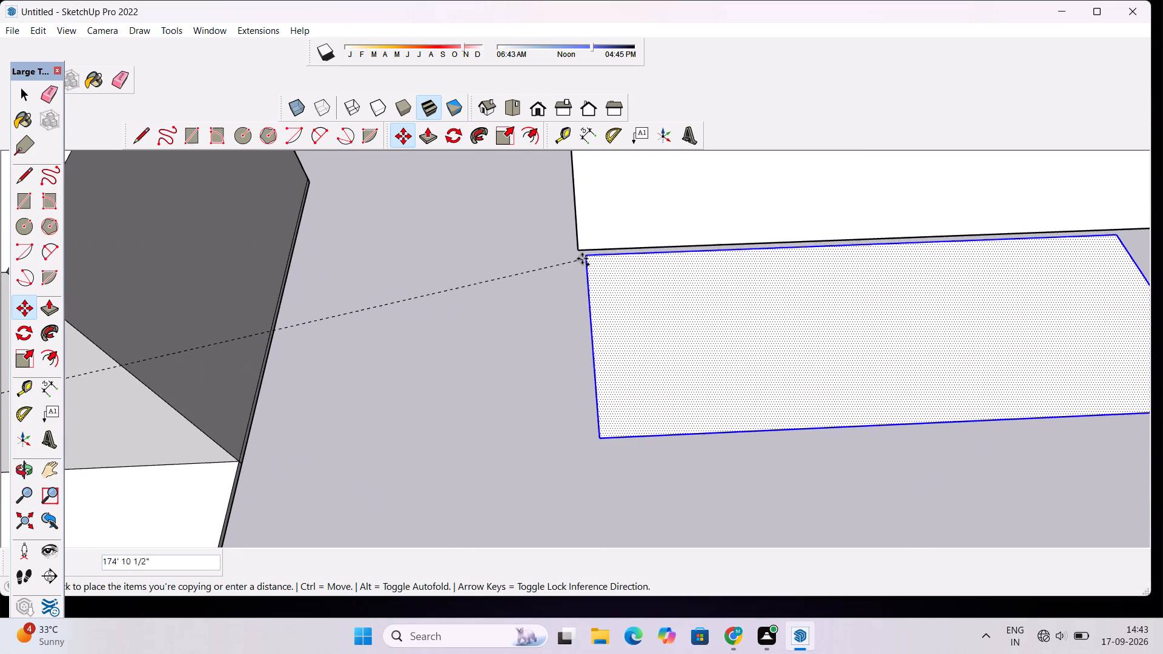
pyautogui.click(580, 253)
pyautogui.scroll(-4, 508, 270)
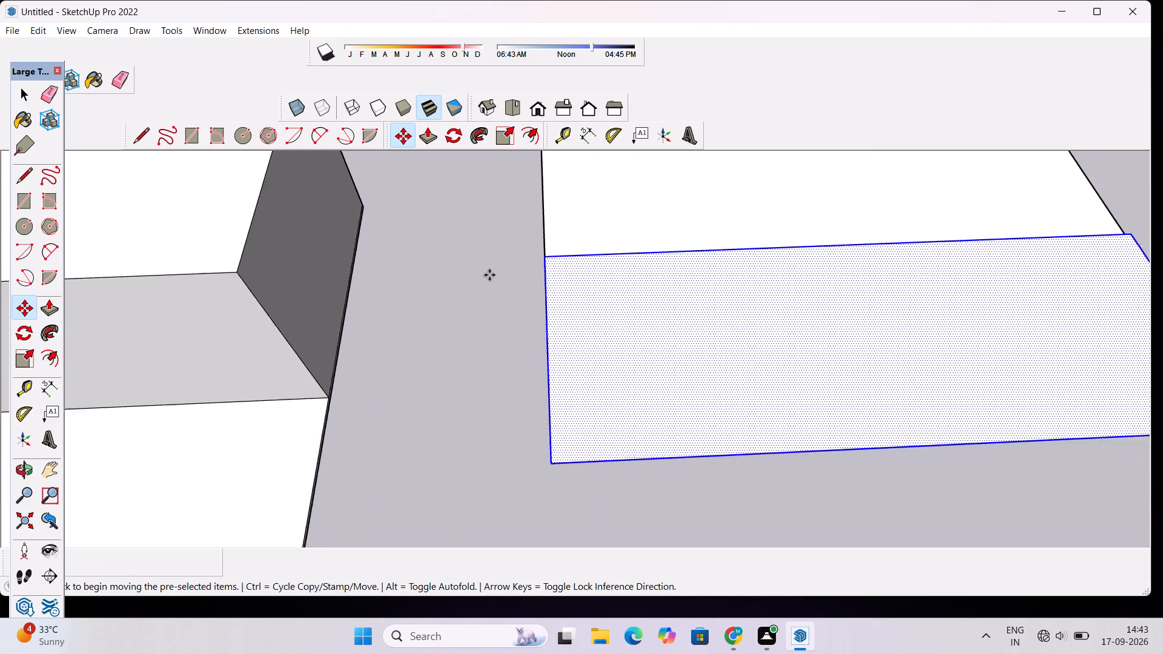
pyautogui.scroll(-5, 489, 275)
pyautogui.press('space')
# Move the copied strip 1' so its corner snaps onto the front corner of the larger copied face.
pyautogui.write('o')
pyautogui.moveTo(782, 341); pyautogui.dragTo(633, 326)
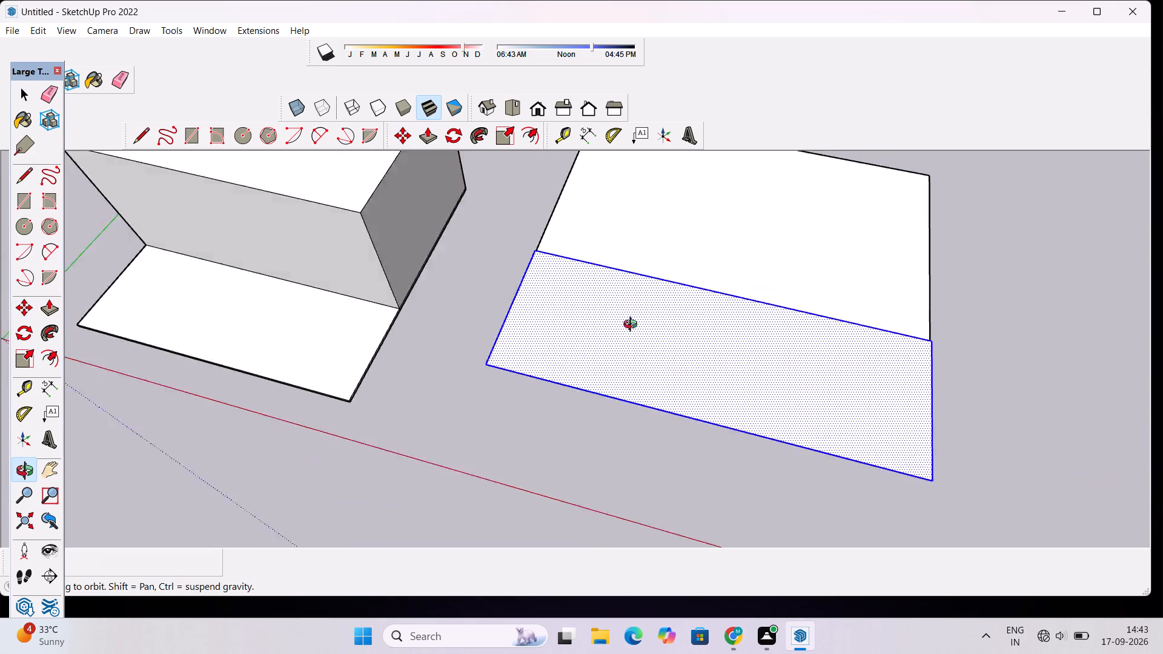
pyautogui.moveTo(633, 326); pyautogui.dragTo(450, 242)
pyautogui.scroll(-5, 571, 301)
pyautogui.moveTo(561, 407); pyautogui.dragTo(718, 200)
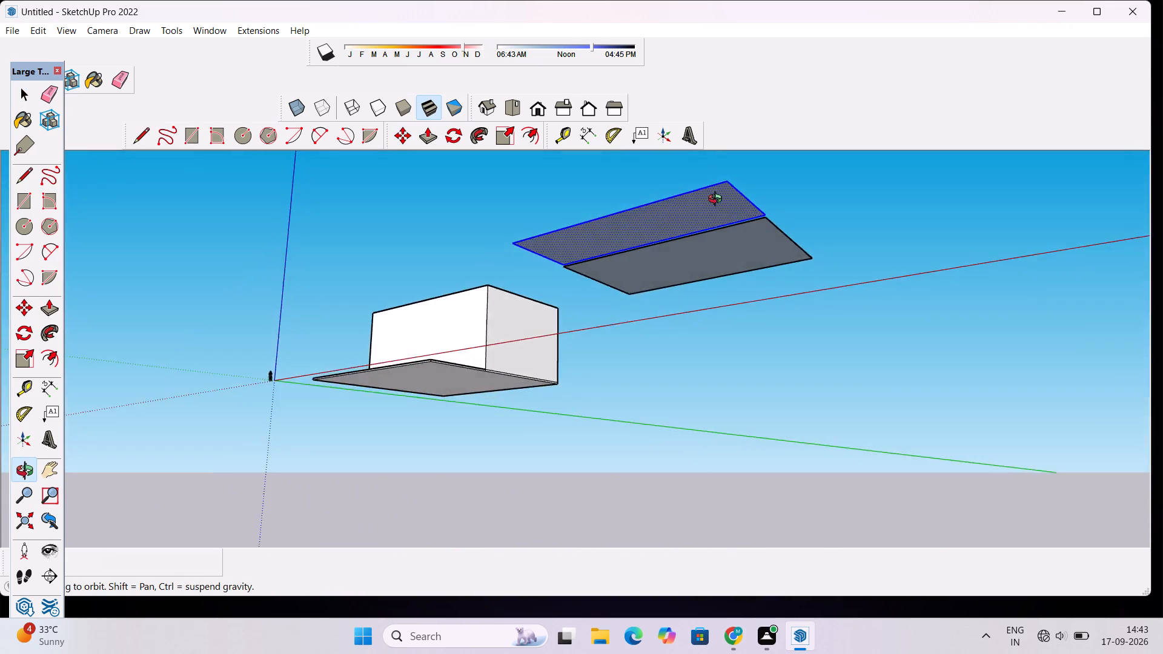
pyautogui.moveTo(718, 200); pyautogui.dragTo(910, 469)
pyautogui.scroll(4, 563, 219)
pyautogui.moveTo(517, 312); pyautogui.dragTo(724, 242)
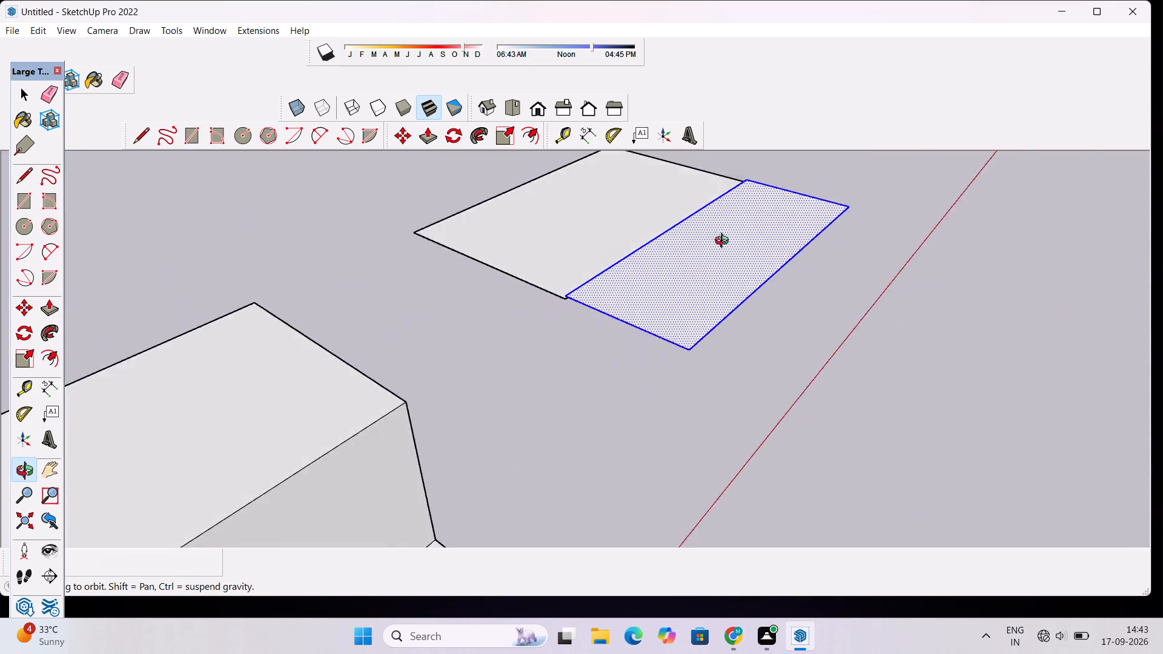
pyautogui.moveTo(724, 242); pyautogui.dragTo(752, 225)
pyautogui.scroll(9, 590, 306)
pyautogui.moveTo(572, 302); pyautogui.dragTo(658, 293)
pyautogui.moveTo(610, 254); pyautogui.dragTo(619, 286)
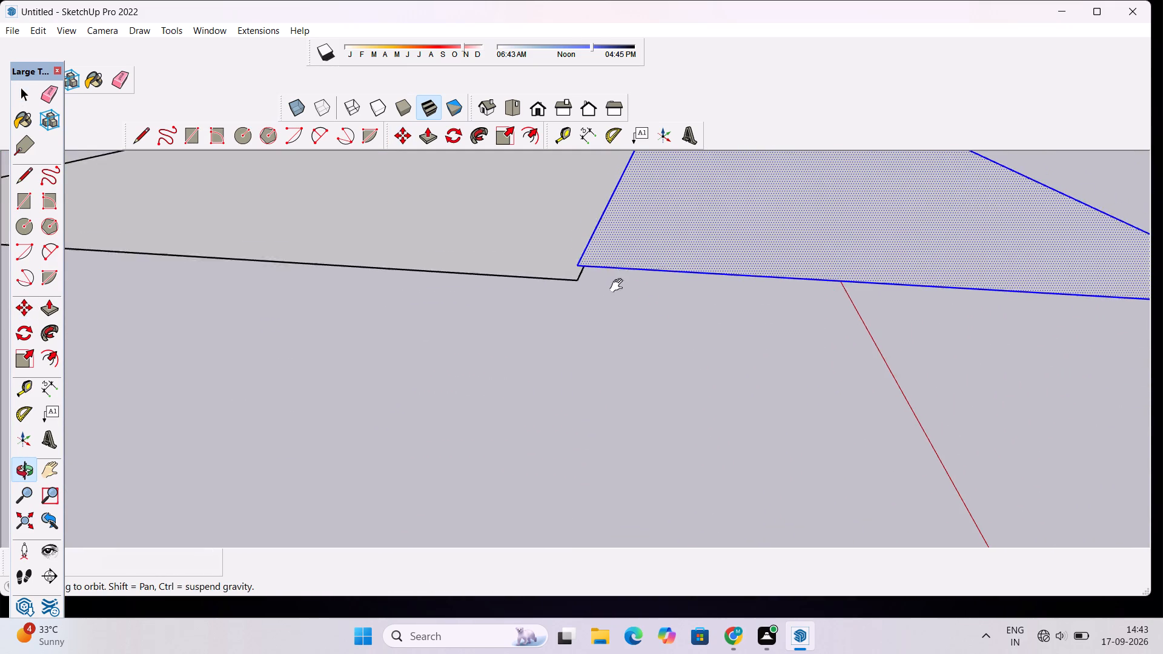
pyautogui.moveTo(619, 286); pyautogui.dragTo(626, 311)
pyautogui.scroll(3, 565, 328)
pyautogui.scroll(-6, 578, 306)
pyautogui.keyDown('shift'); pyautogui.moveTo(571, 302); pyautogui.dragTo(571, 304); pyautogui.keyUp('shift')
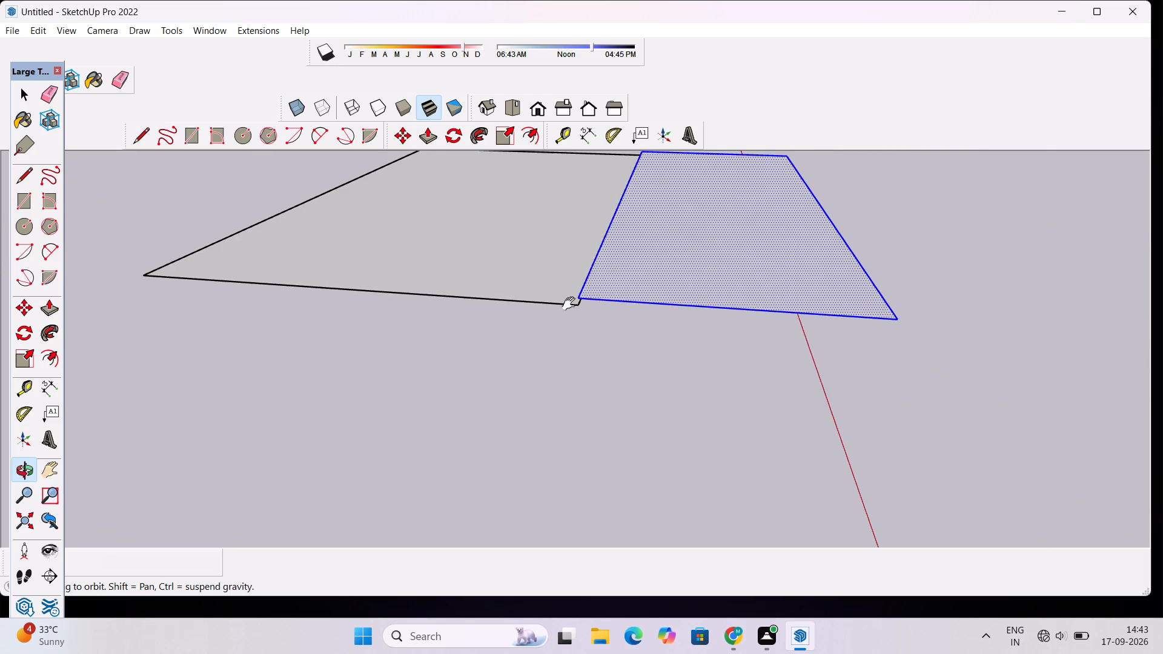
pyautogui.keyDown('shift'); pyautogui.moveTo(571, 304); pyautogui.dragTo(570, 312); pyautogui.keyUp('shift')
pyautogui.scroll(4, 574, 323)
pyautogui.keyDown('shift'); pyautogui.moveTo(605, 269); pyautogui.dragTo(592, 299); pyautogui.keyUp('shift')
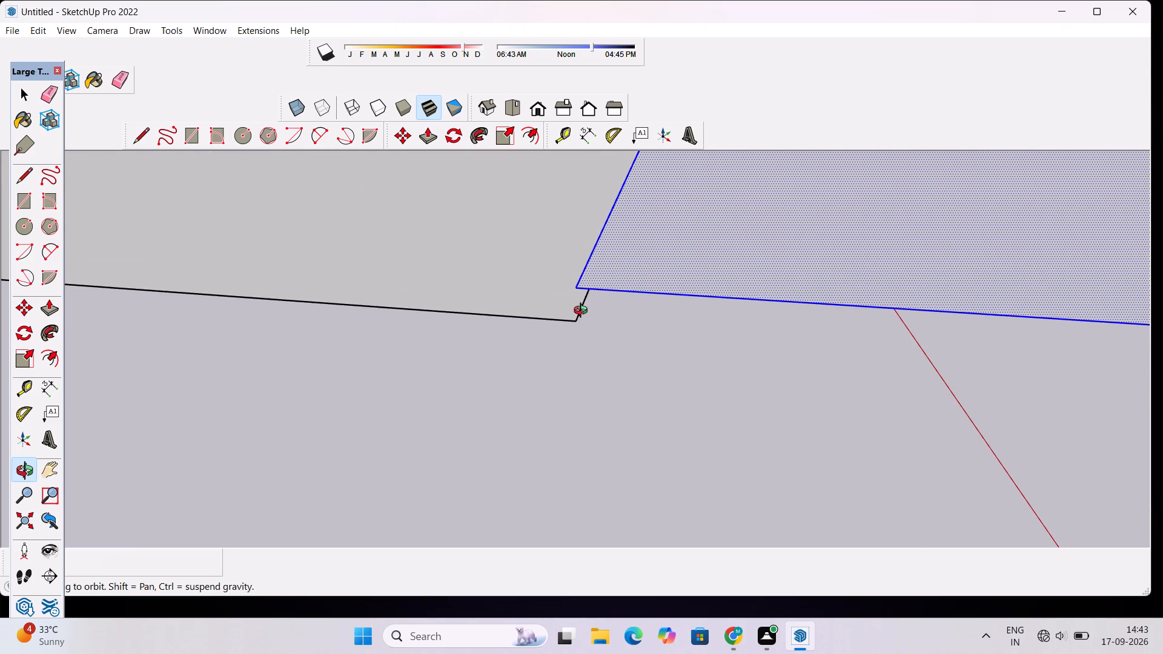
pyautogui.scroll(1, 583, 312)
pyautogui.press('m')
pyautogui.click(577, 289)
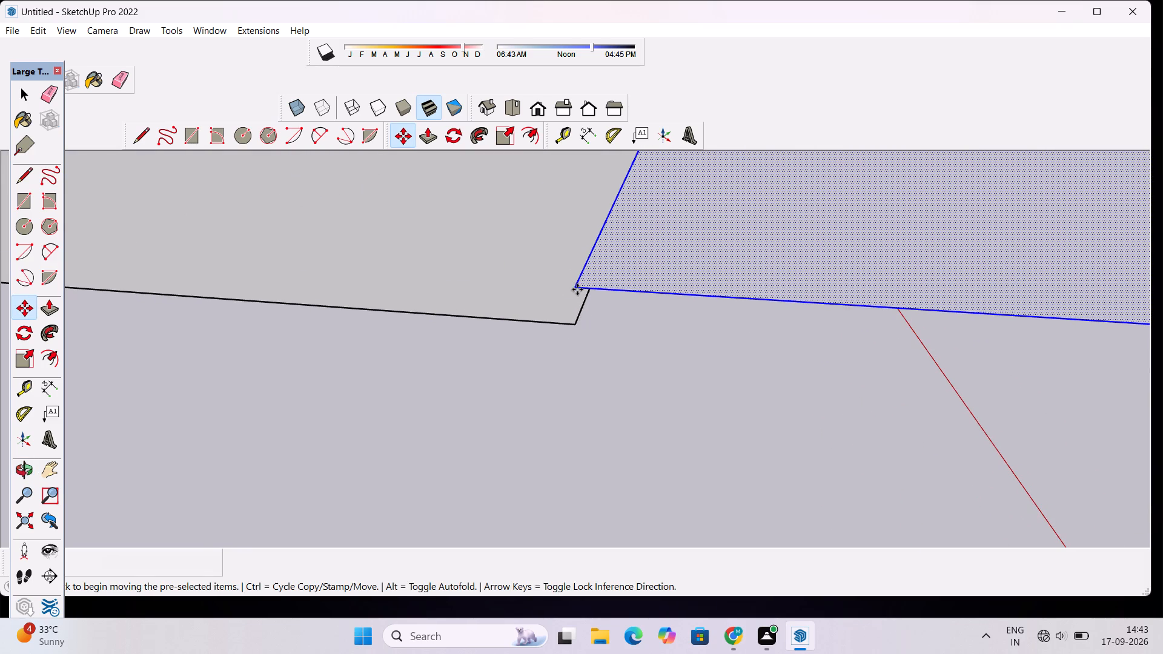
pyautogui.click(580, 325)
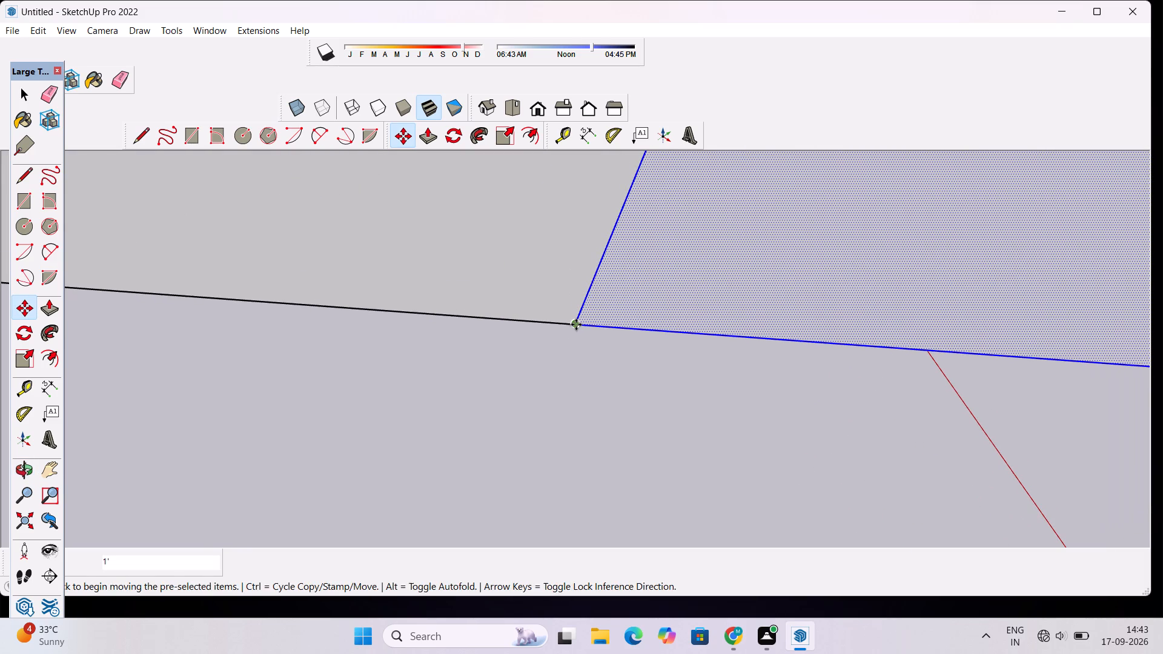
pyautogui.press('space')
# Examine the joint between the two copied faces close up and from above, then clear the selection.
pyautogui.write('o')
pyautogui.scroll(-9, 587, 316)
pyautogui.moveTo(761, 294); pyautogui.dragTo(558, 305)
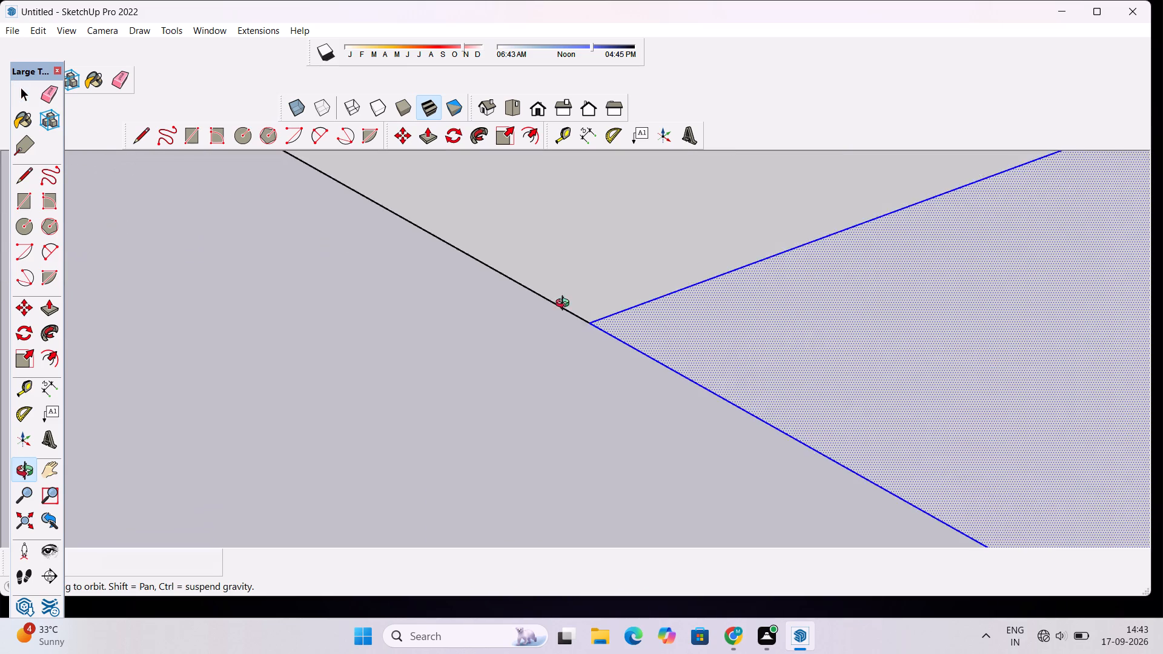
pyautogui.scroll(-10, 535, 307)
pyautogui.moveTo(755, 336); pyautogui.dragTo(639, 337)
pyautogui.scroll(-4, 639, 337)
pyautogui.moveTo(717, 317); pyautogui.dragTo(622, 312)
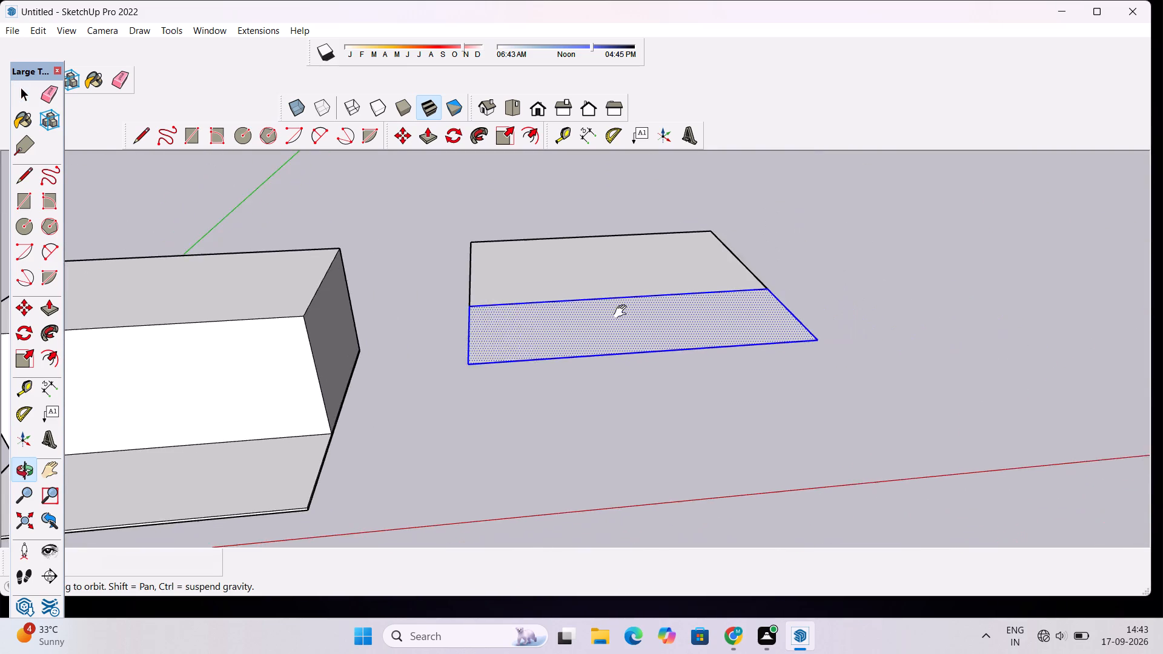
pyautogui.scroll(-6, 622, 312)
pyautogui.moveTo(636, 305); pyautogui.dragTo(635, 517)
pyautogui.scroll(5, 620, 210)
pyautogui.keyDown('shift'); pyautogui.moveTo(794, 270); pyautogui.dragTo(686, 281); pyautogui.keyUp('shift')
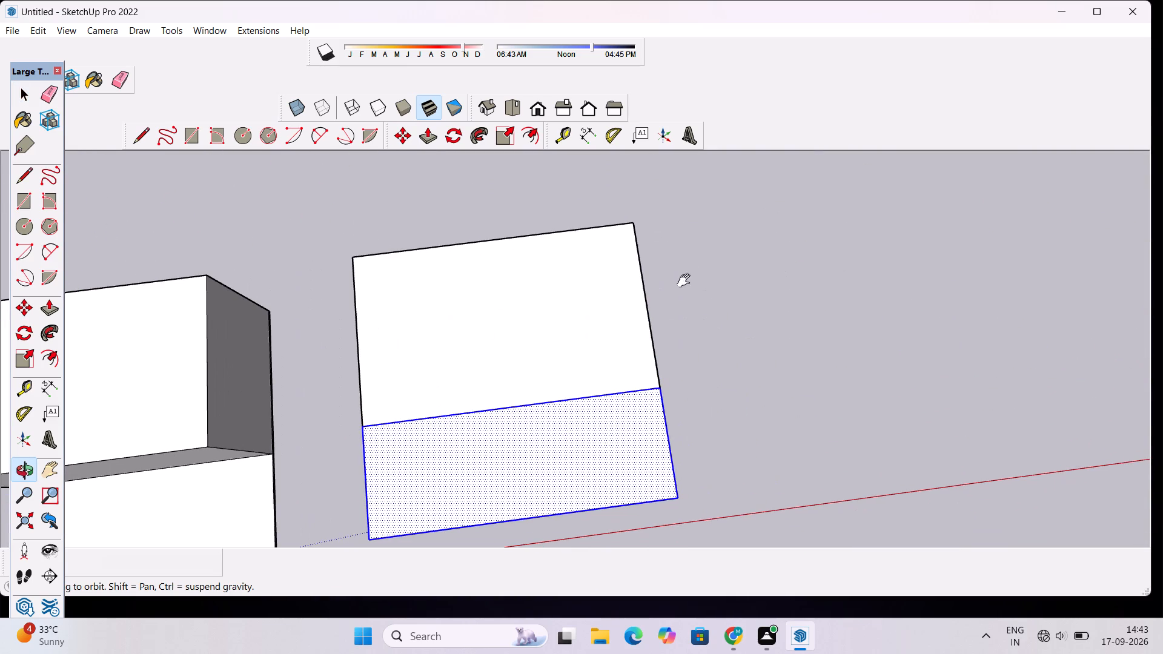
pyautogui.press('space')
pyautogui.click(727, 266)
# Examine the house block and the joined flat copy beside it from above, near ground level and from the raised front.
pyautogui.scroll(-9, 727, 266)
pyautogui.scroll(3, 689, 285)
pyautogui.press('o')
pyautogui.moveTo(654, 355); pyautogui.dragTo(620, 305)
pyautogui.scroll(-5, 655, 334)
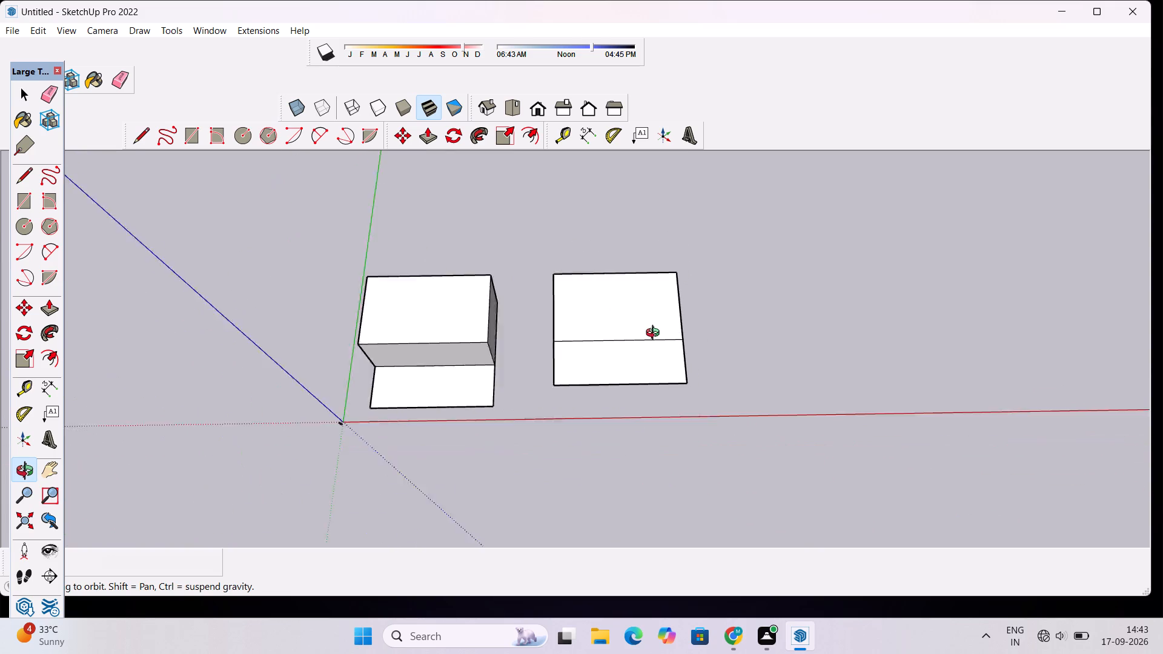
pyautogui.scroll(-1, 655, 334)
pyautogui.moveTo(672, 380); pyautogui.dragTo(666, 221)
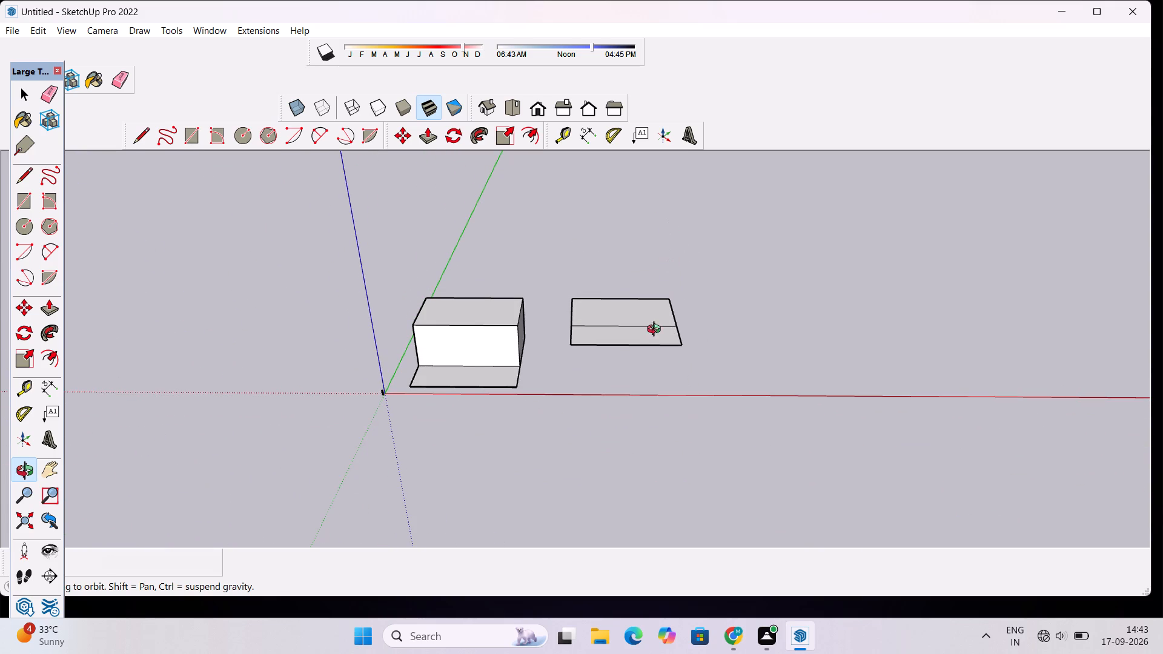
pyautogui.moveTo(597, 358); pyautogui.dragTo(625, 254)
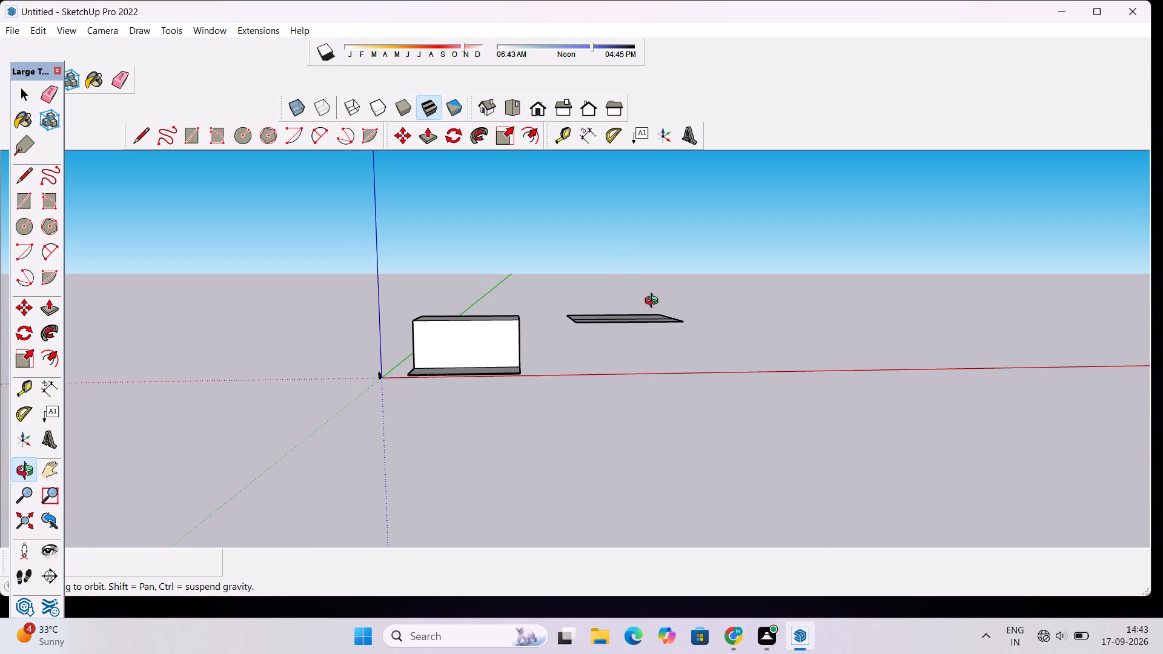
pyautogui.scroll(4, 648, 337)
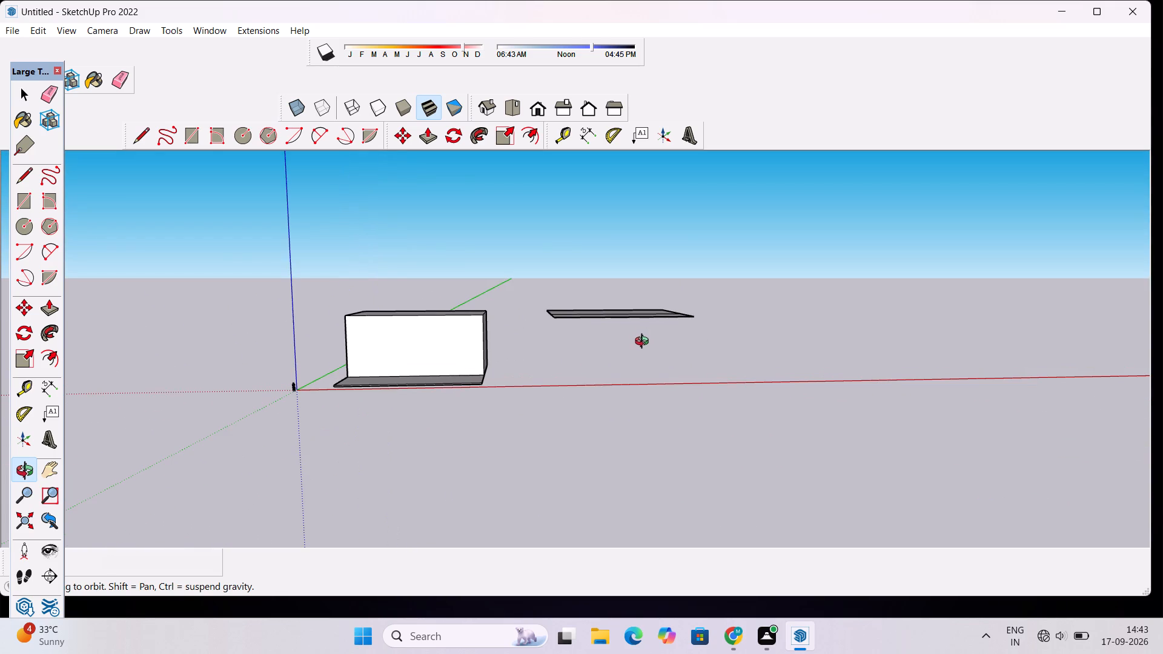
pyautogui.scroll(3, 636, 338)
pyautogui.moveTo(684, 310); pyautogui.dragTo(667, 383)
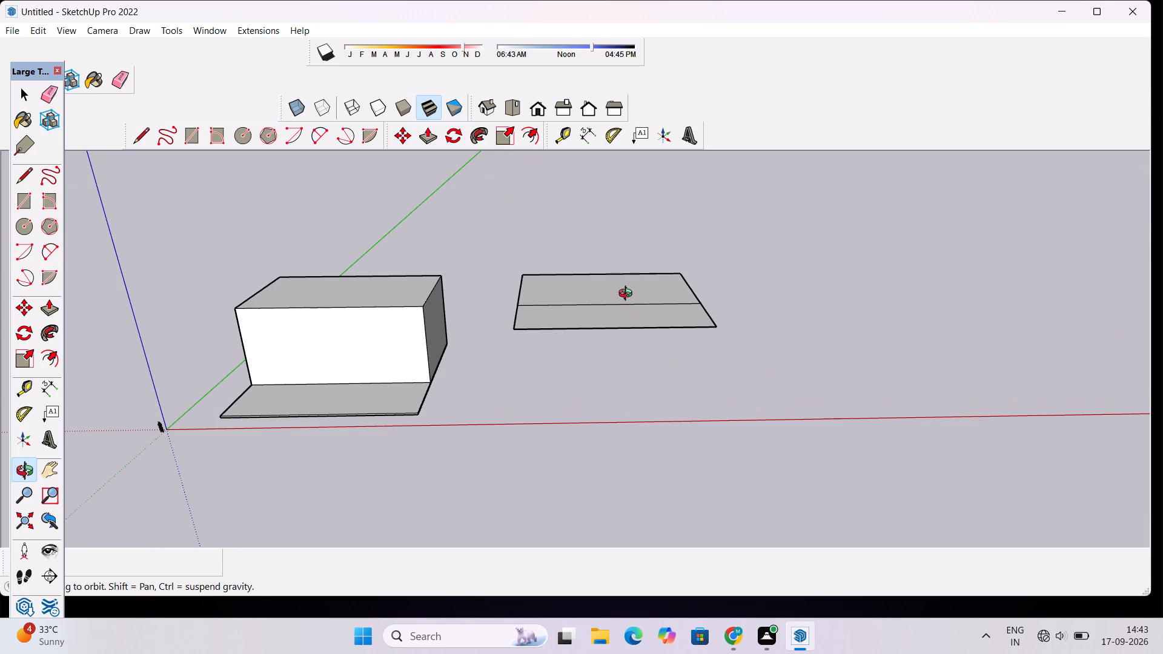
# Erase the dividing edge between the two joined faces of the flat copy beside the house block.
pyautogui.moveTo(619, 314); pyautogui.dragTo(617, 372)
pyautogui.scroll(3, 601, 305)
pyautogui.moveTo(601, 305); pyautogui.dragTo(598, 352)
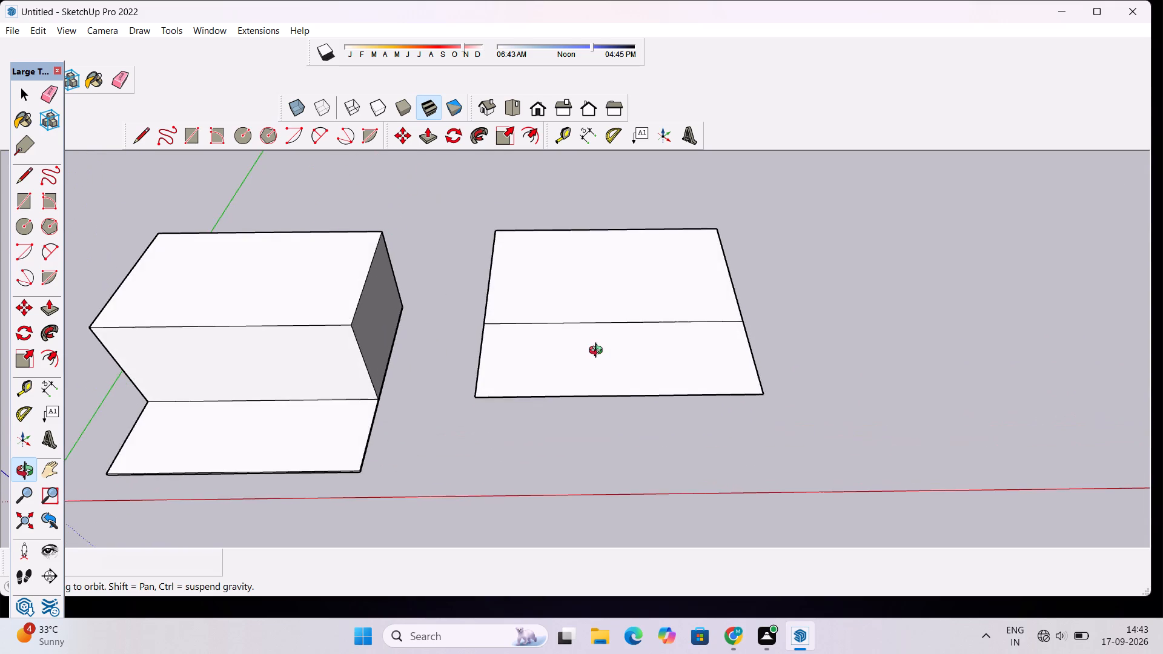
pyautogui.scroll(4, 598, 345)
pyautogui.press('e')
pyautogui.moveTo(606, 303); pyautogui.dragTo(611, 313)
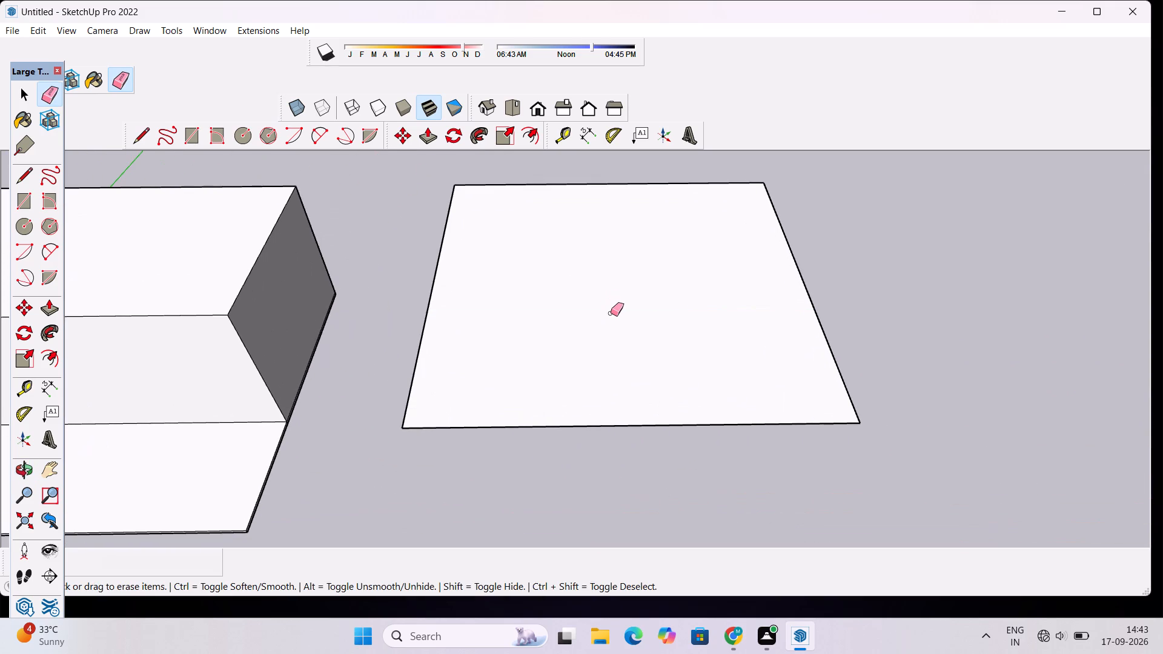
# Examine the merged flat face beside the house block from low, raised and overhead angles.
pyautogui.press('o')
pyautogui.moveTo(612, 412); pyautogui.dragTo(641, 188)
pyautogui.moveTo(652, 298); pyautogui.dragTo(621, 428)
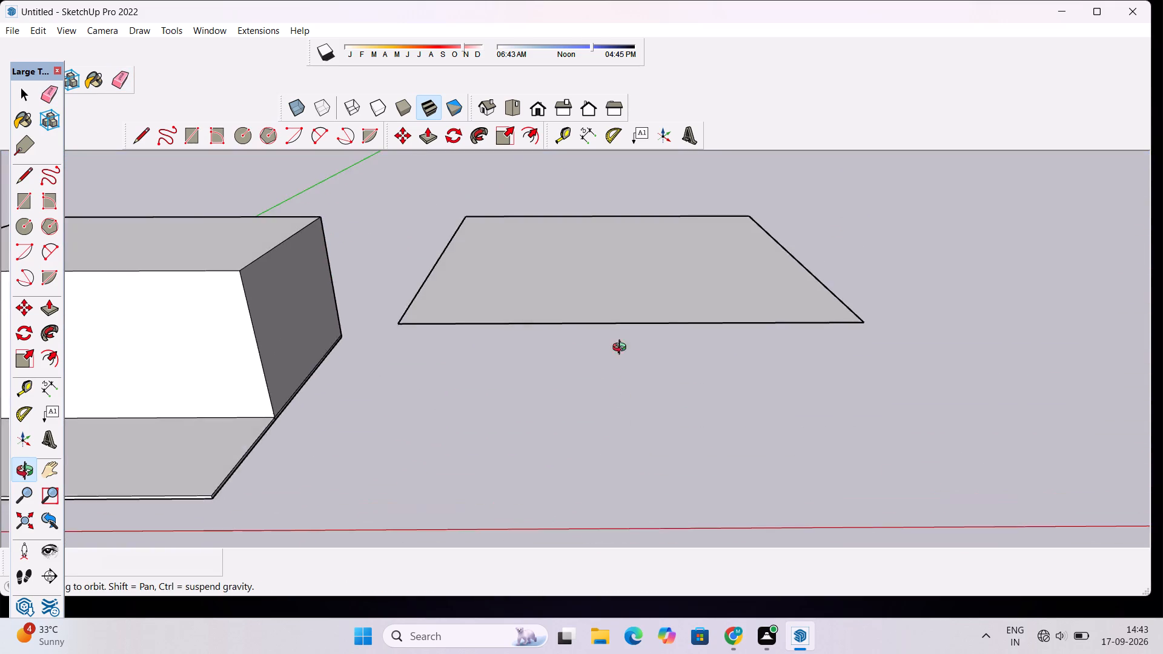
pyautogui.scroll(-5, 617, 315)
pyautogui.moveTo(624, 312); pyautogui.dragTo(625, 394)
pyautogui.scroll(-4, 609, 328)
pyautogui.keyDown('shift'); pyautogui.moveTo(631, 291); pyautogui.dragTo(608, 354); pyautogui.keyUp('shift')
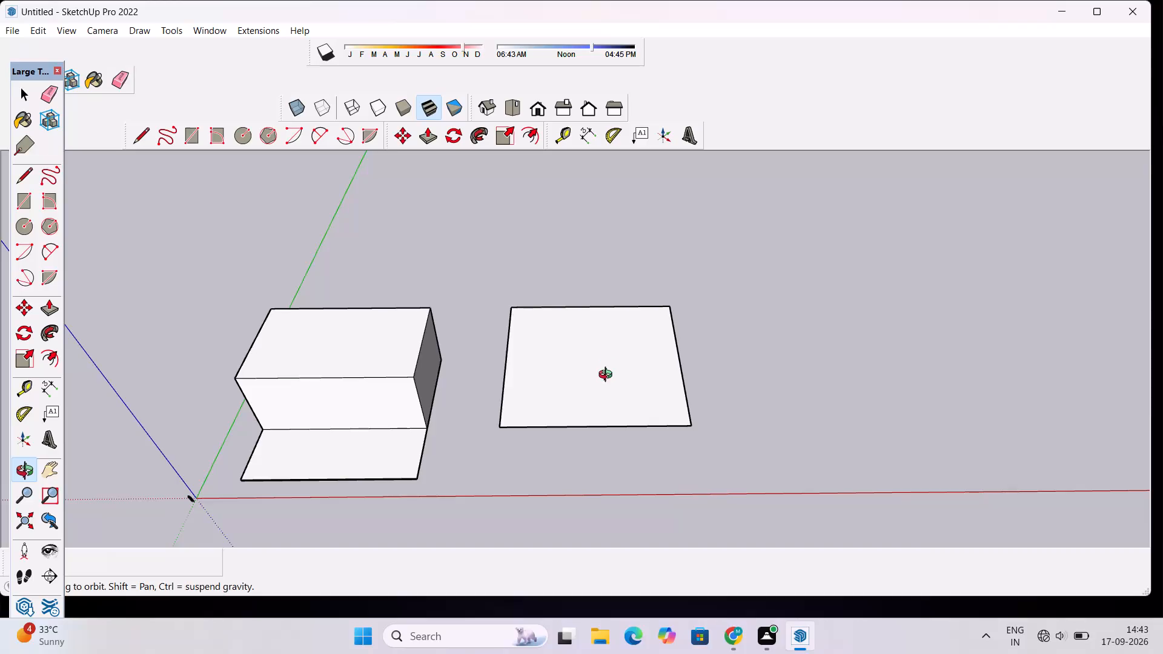
pyautogui.moveTo(608, 383); pyautogui.dragTo(585, 305)
pyautogui.scroll(-1, 585, 300)
pyautogui.moveTo(588, 300); pyautogui.dragTo(585, 370)
pyautogui.scroll(4, 588, 295)
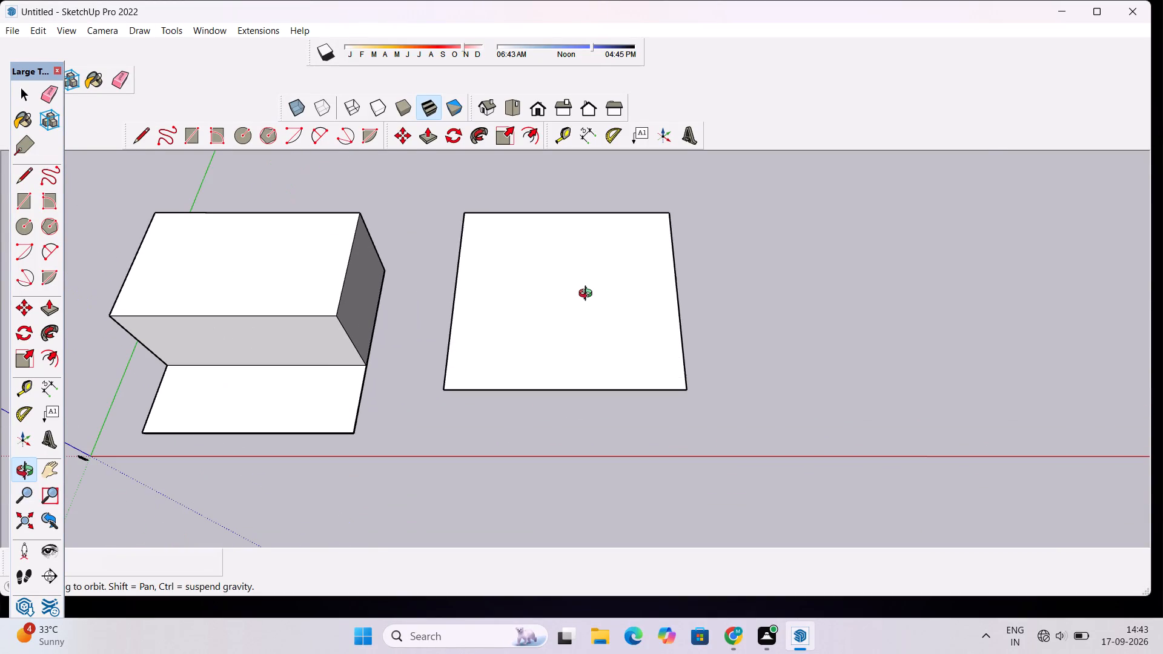
pyautogui.moveTo(511, 290); pyautogui.dragTo(540, 291)
pyautogui.keyDown('shift'); pyautogui.moveTo(554, 332); pyautogui.dragTo(554, 307); pyautogui.keyUp('shift')
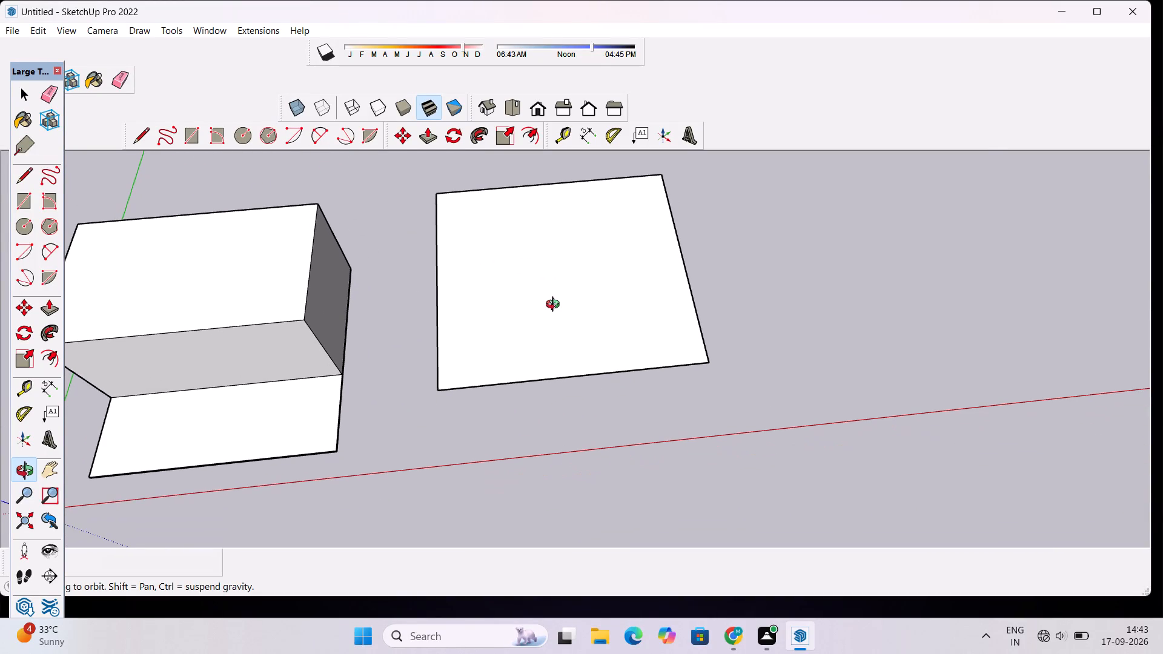
# Push/Pull the merged flat face upward 1' to form a slab.
pyautogui.press('p')
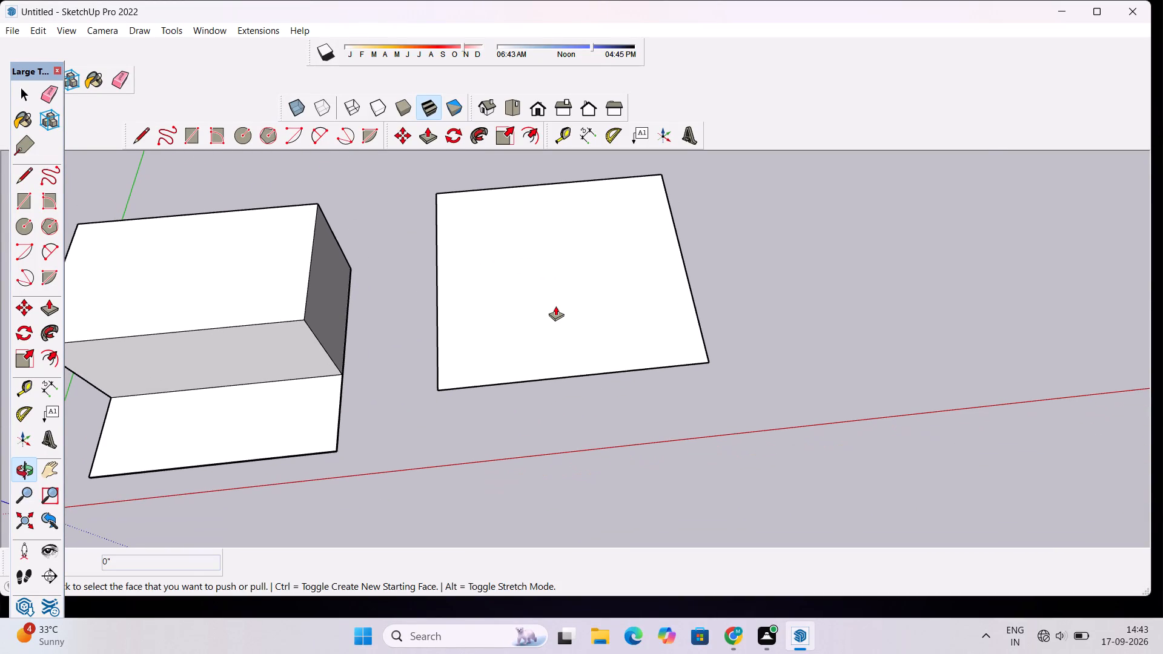
pyautogui.click(555, 306)
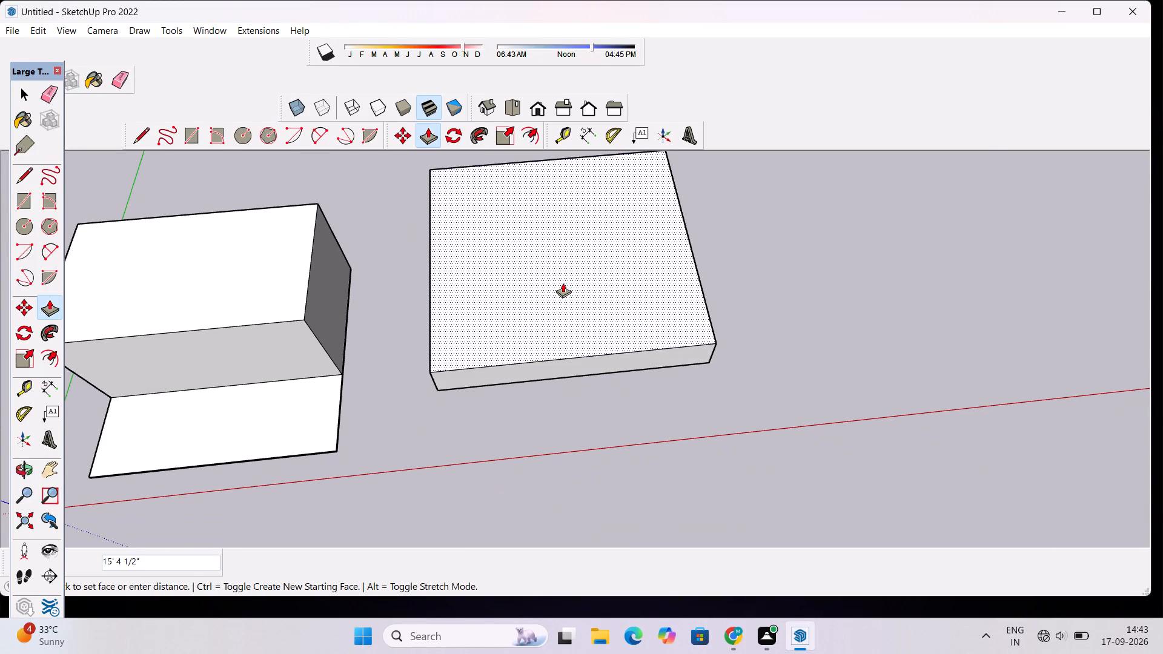
pyautogui.write("1'")
pyautogui.press('Return')
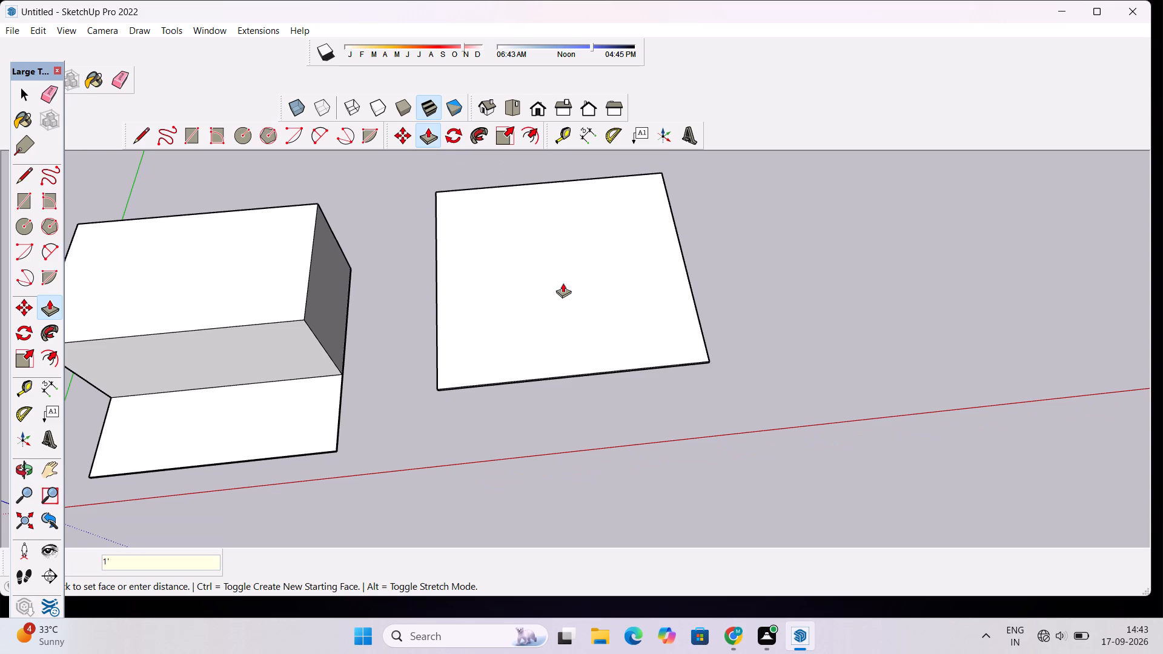
pyautogui.press('space')
# Examine the thickened slab beside the house block from the front, at low and raised angles.
pyautogui.press('o')
pyautogui.moveTo(577, 416); pyautogui.dragTo(563, 360)
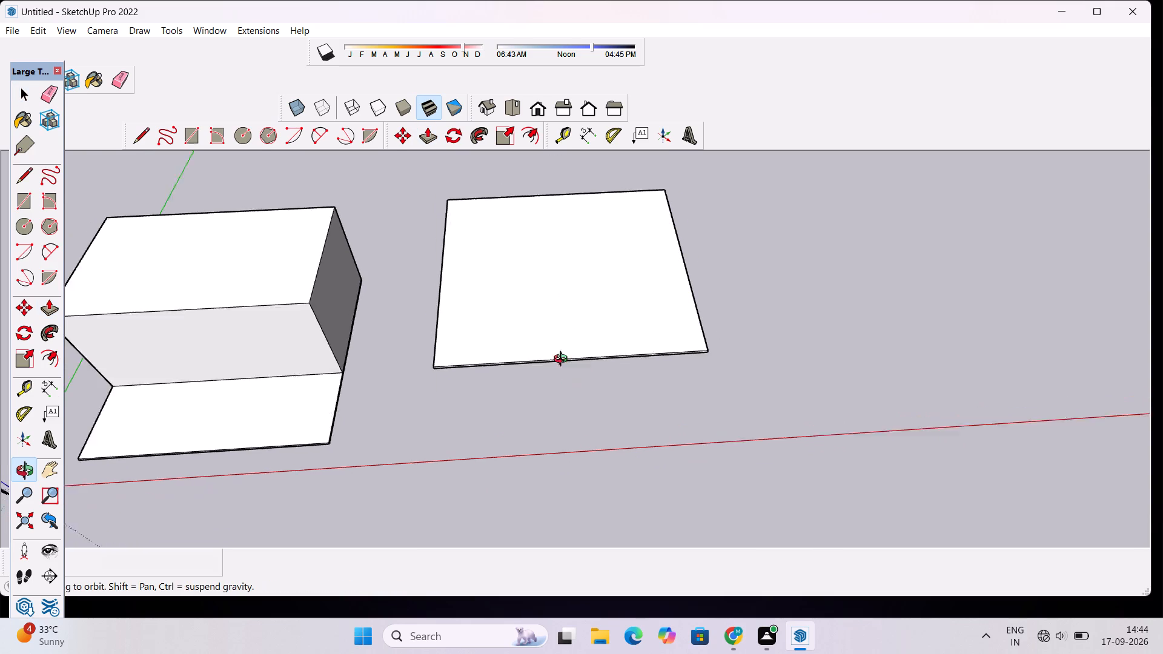
pyautogui.moveTo(563, 360); pyautogui.dragTo(559, 343)
pyautogui.scroll(-4, 556, 311)
pyautogui.moveTo(545, 375); pyautogui.dragTo(541, 336)
pyautogui.scroll(3, 541, 332)
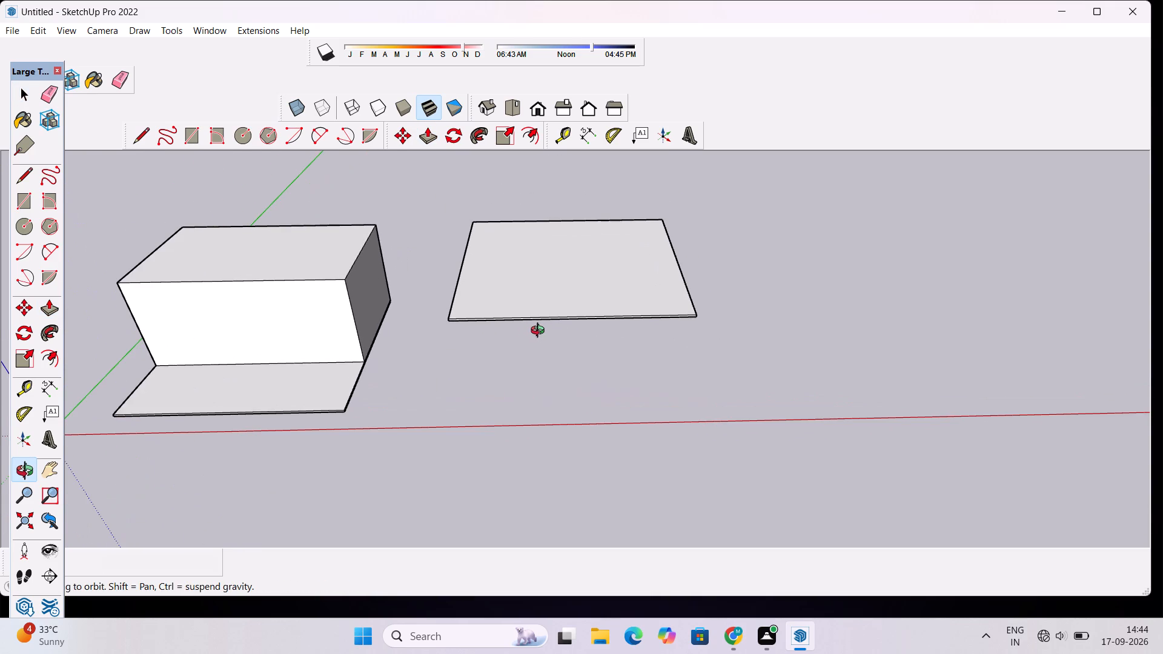
pyautogui.scroll(1, 539, 331)
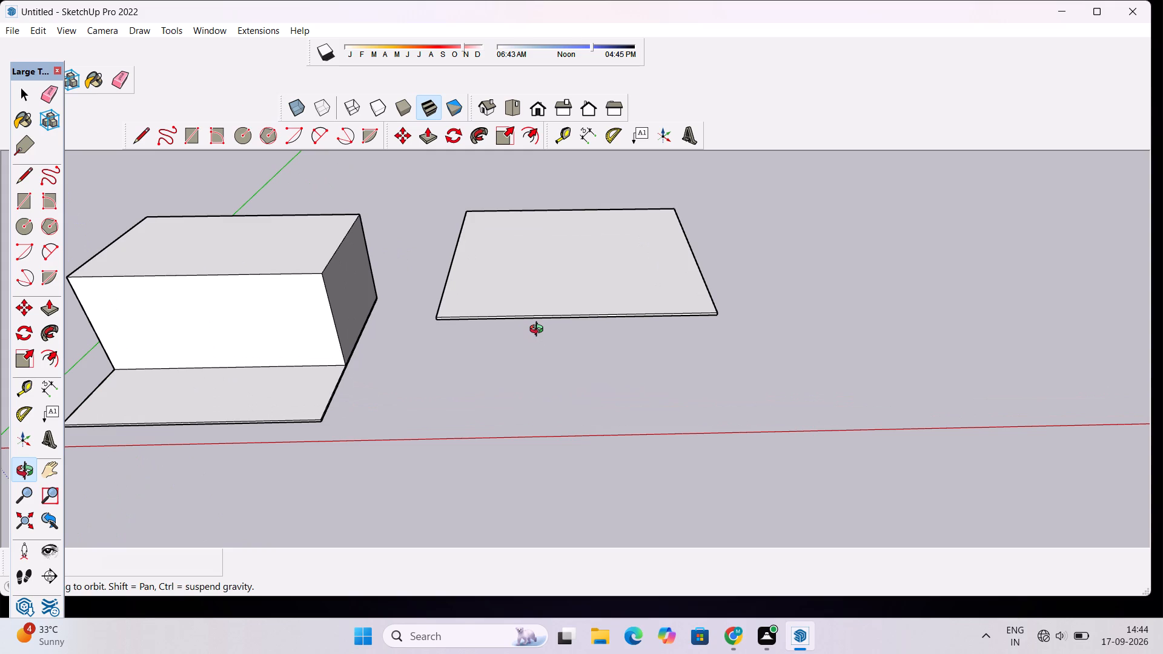
pyautogui.scroll(-2, 539, 328)
pyautogui.keyDown('shift'); pyautogui.moveTo(517, 329); pyautogui.dragTo(569, 308); pyautogui.keyUp('shift')
pyautogui.moveTo(574, 300); pyautogui.dragTo(580, 349)
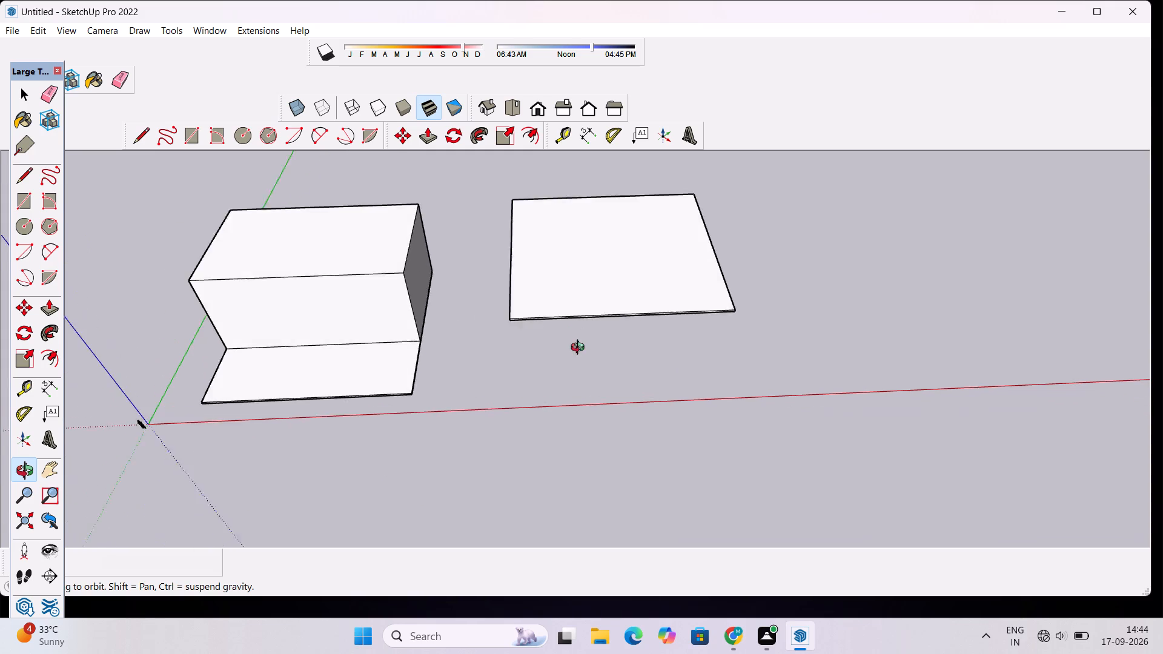
pyautogui.moveTo(580, 349); pyautogui.dragTo(580, 363)
pyautogui.scroll(-3, 537, 340)
pyautogui.keyDown('shift'); pyautogui.moveTo(547, 335); pyautogui.dragTo(592, 346); pyautogui.keyUp('shift')
pyautogui.scroll(2, 590, 349)
# Select the entire slab and make it a group.
pyautogui.press('space')
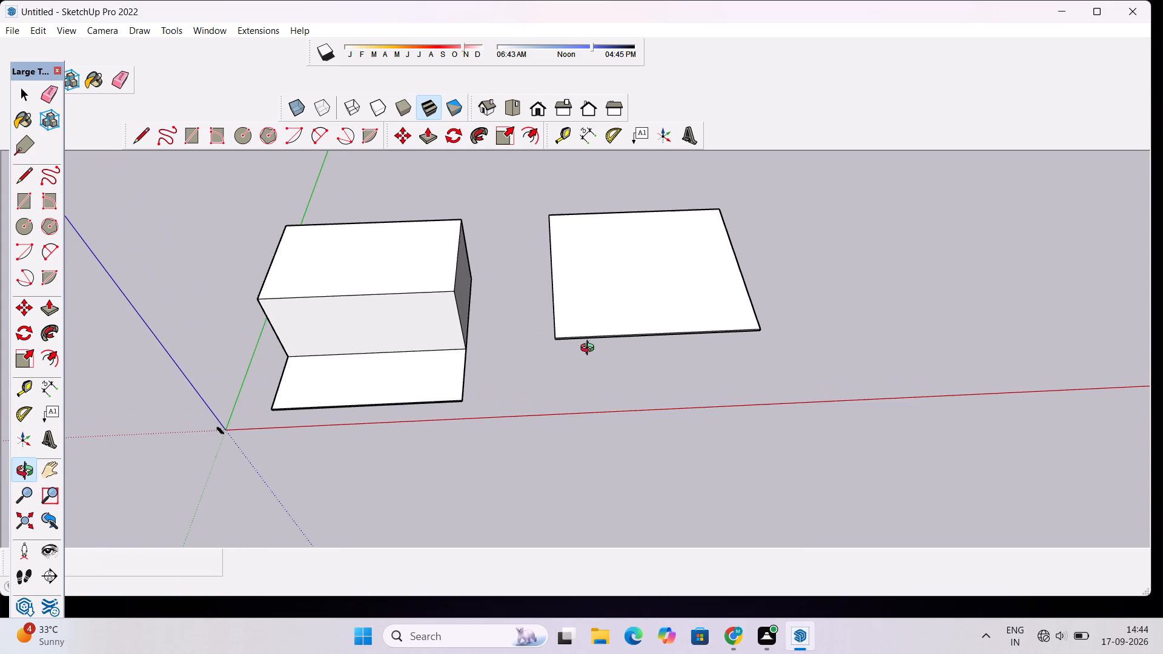
pyautogui.tripleClick(596, 293)
pyautogui.rightClick(596, 293)
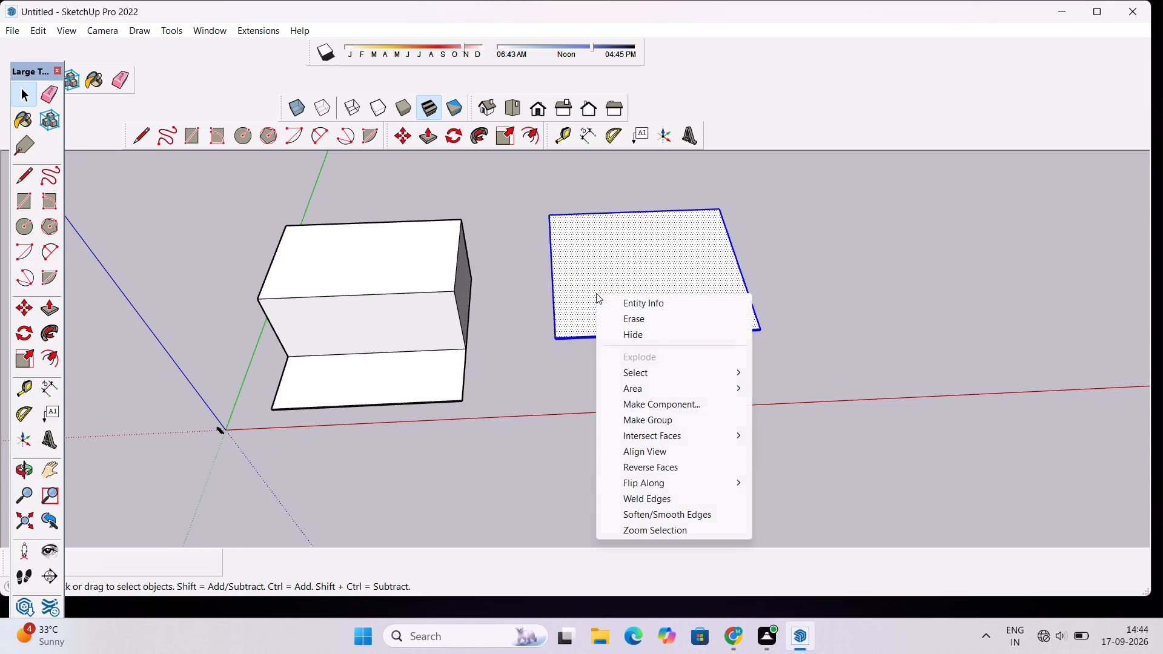
pyautogui.click(635, 419)
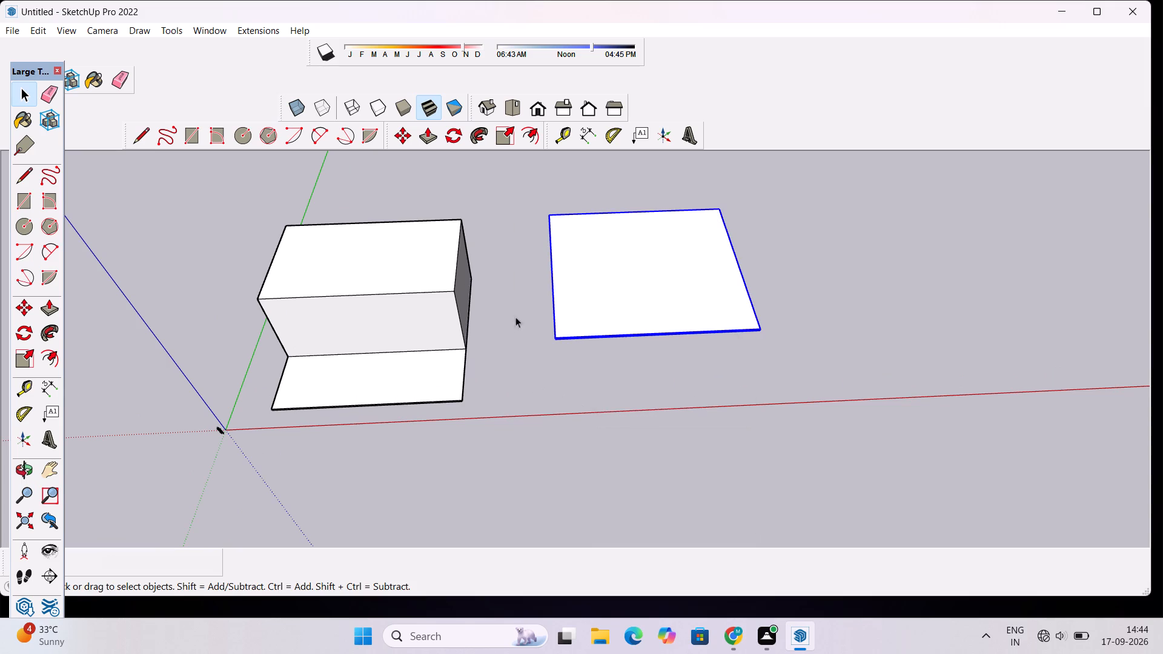
# Copy the slab group onto the house block's roof, snapping its lower back corner to the block's matching top back corner.
pyautogui.press('m')
pyautogui.scroll(10, 532, 197)
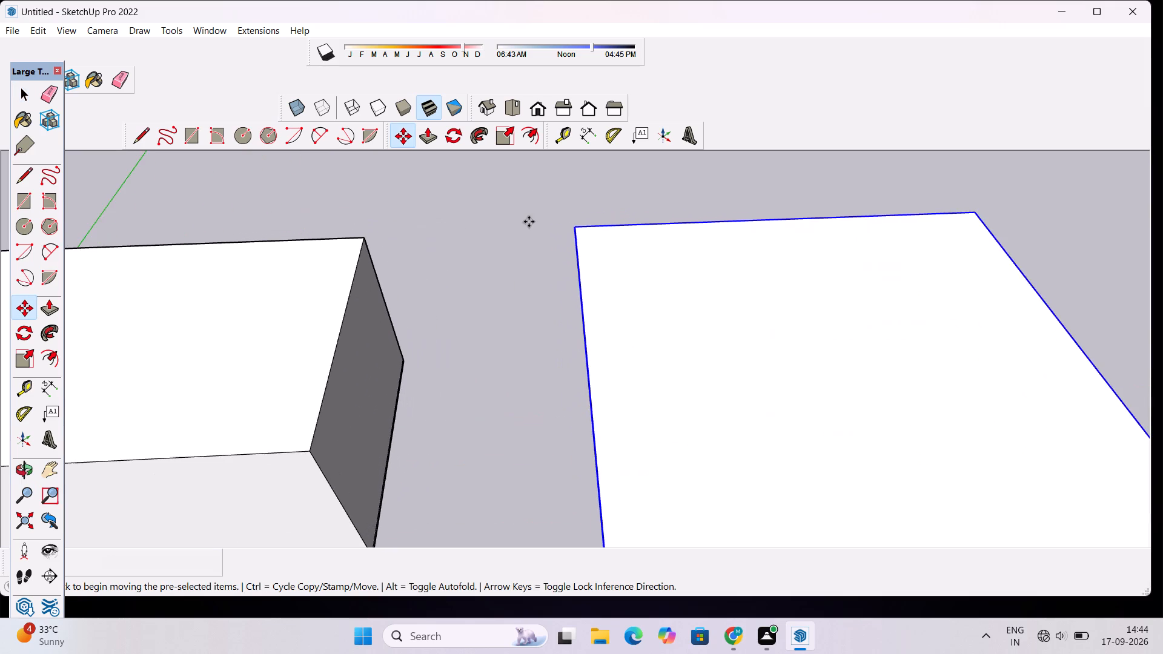
pyautogui.scroll(-4, 596, 205)
pyautogui.press('o')
pyautogui.moveTo(560, 271); pyautogui.dragTo(761, 192)
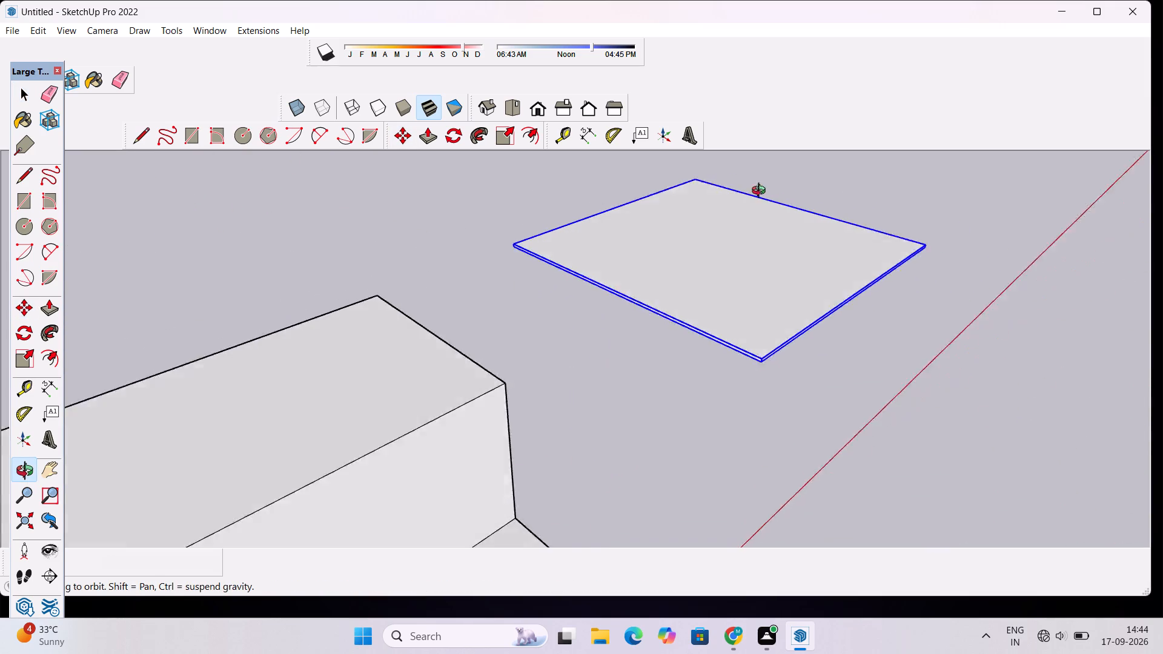
pyautogui.moveTo(761, 192); pyautogui.dragTo(793, 182)
pyautogui.scroll(1, 506, 269)
pyautogui.press('m')
pyautogui.scroll(8, 476, 254)
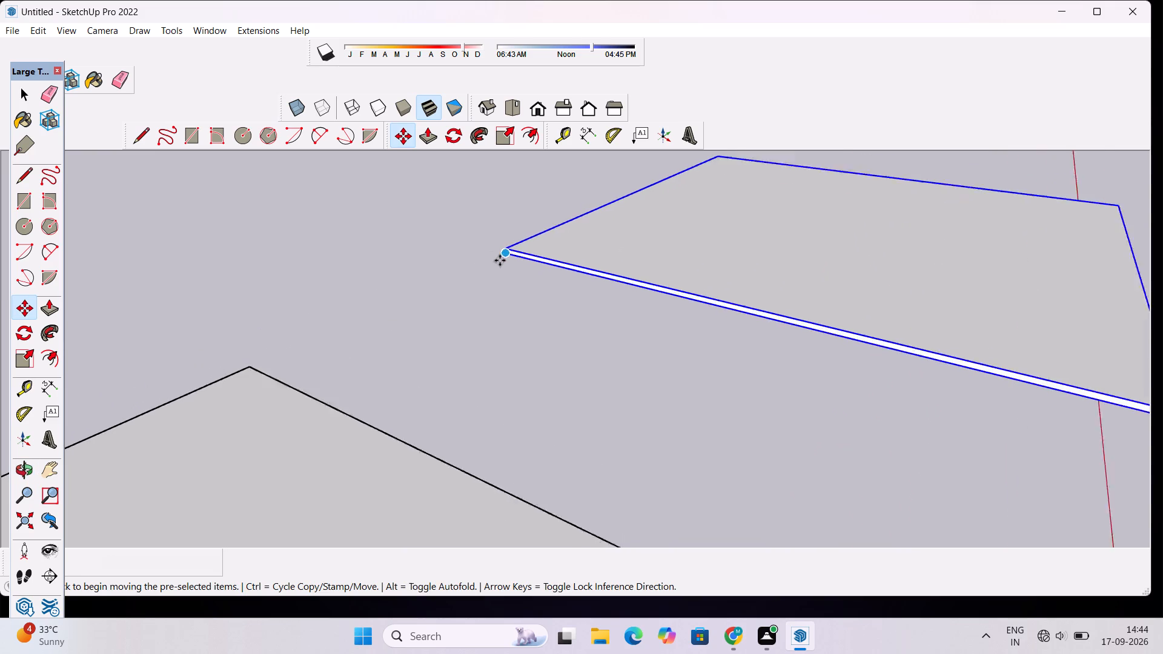
pyautogui.scroll(10, 500, 260)
pyautogui.scroll(-4, 534, 214)
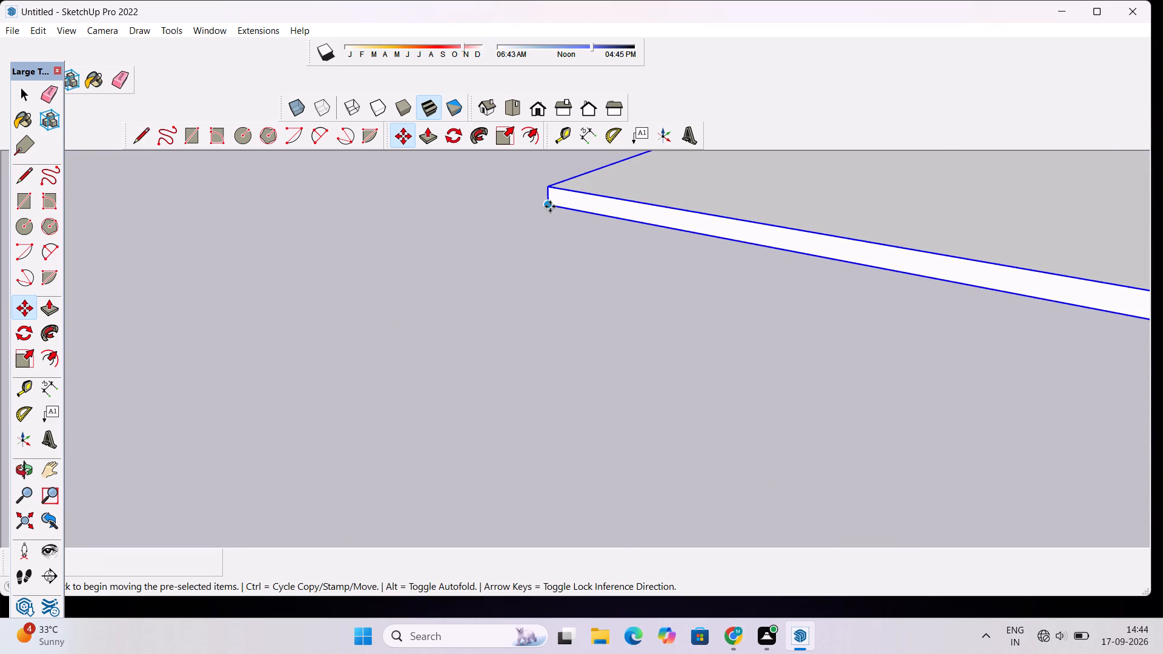
pyautogui.click(550, 206)
pyautogui.scroll(-10, 511, 238)
pyautogui.scroll(-20, 512, 238)
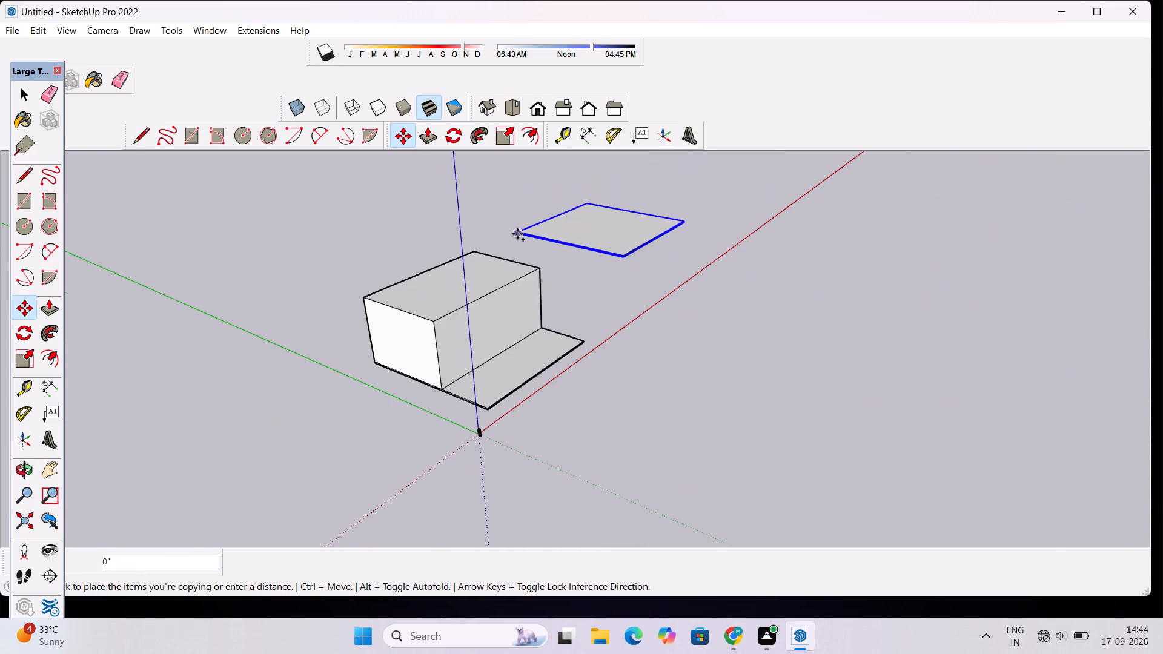
pyautogui.scroll(17, 359, 299)
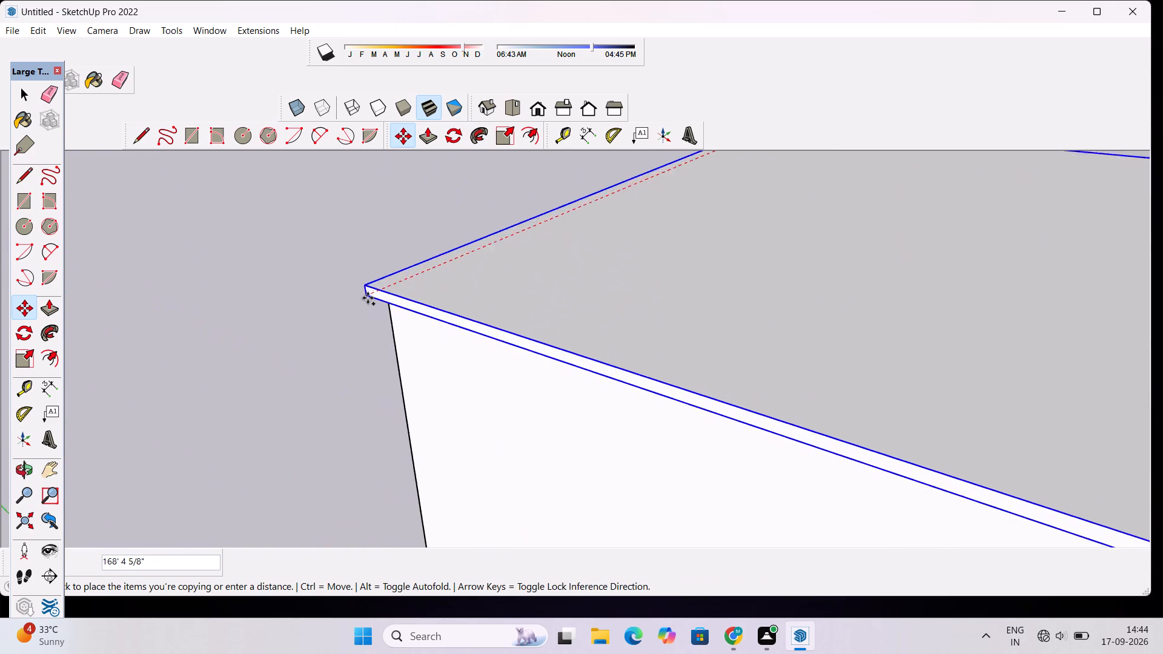
pyautogui.scroll(4, 368, 298)
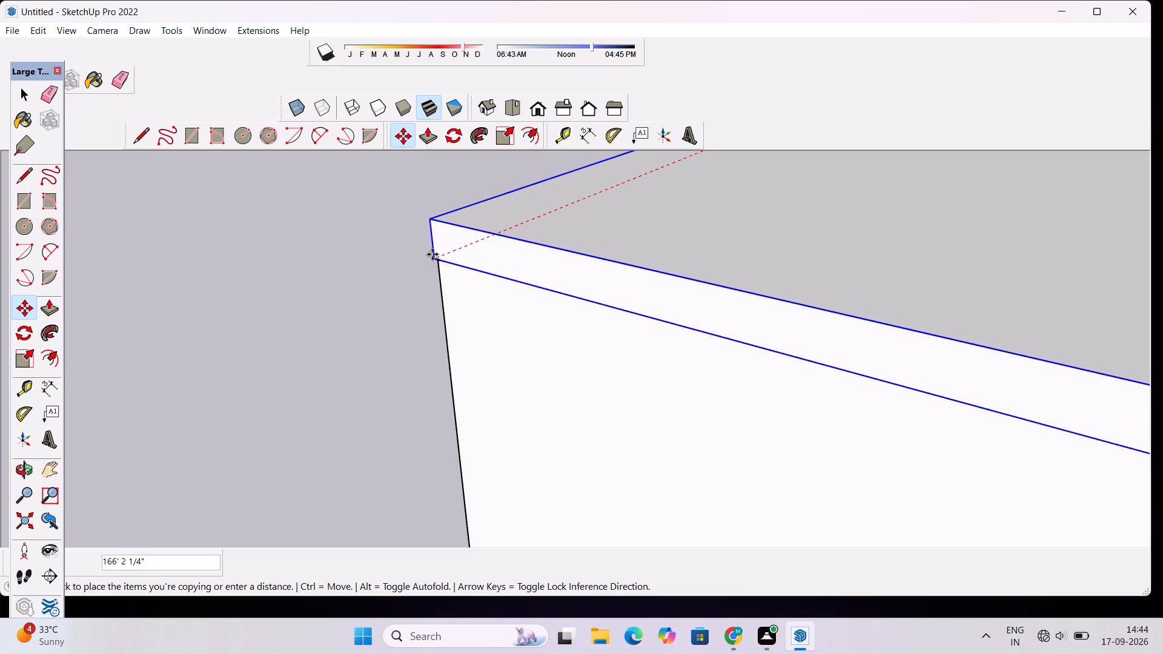
pyautogui.scroll(2, 432, 254)
pyautogui.scroll(-2, 461, 240)
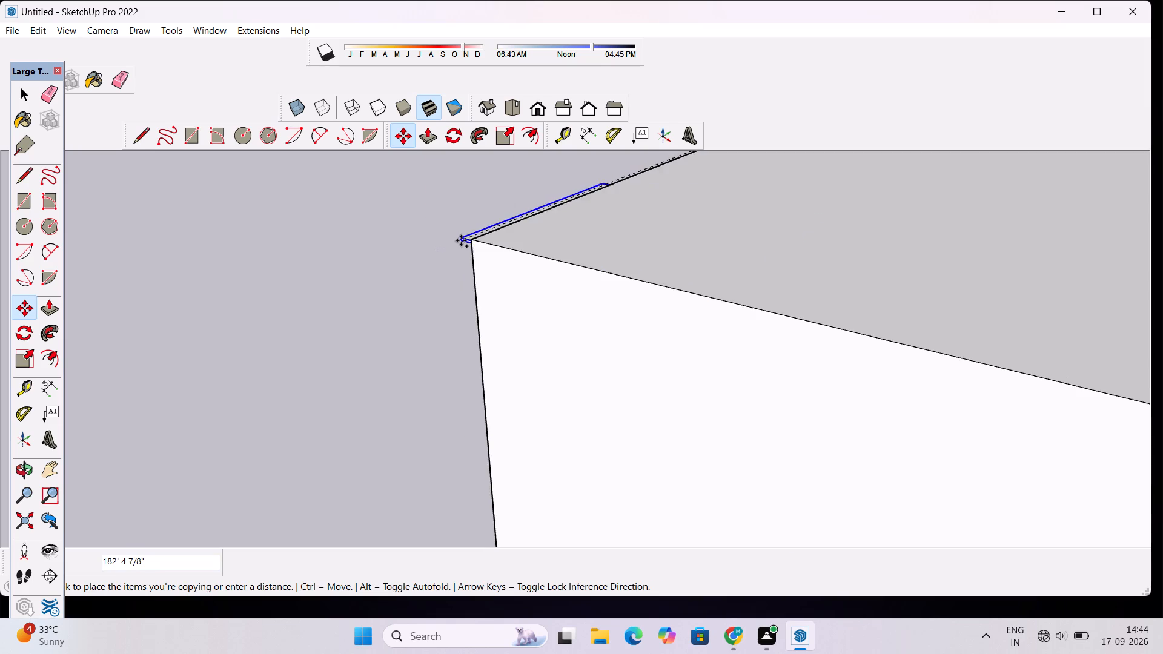
pyautogui.scroll(-1, 461, 240)
pyautogui.click(475, 242)
pyautogui.press('space')
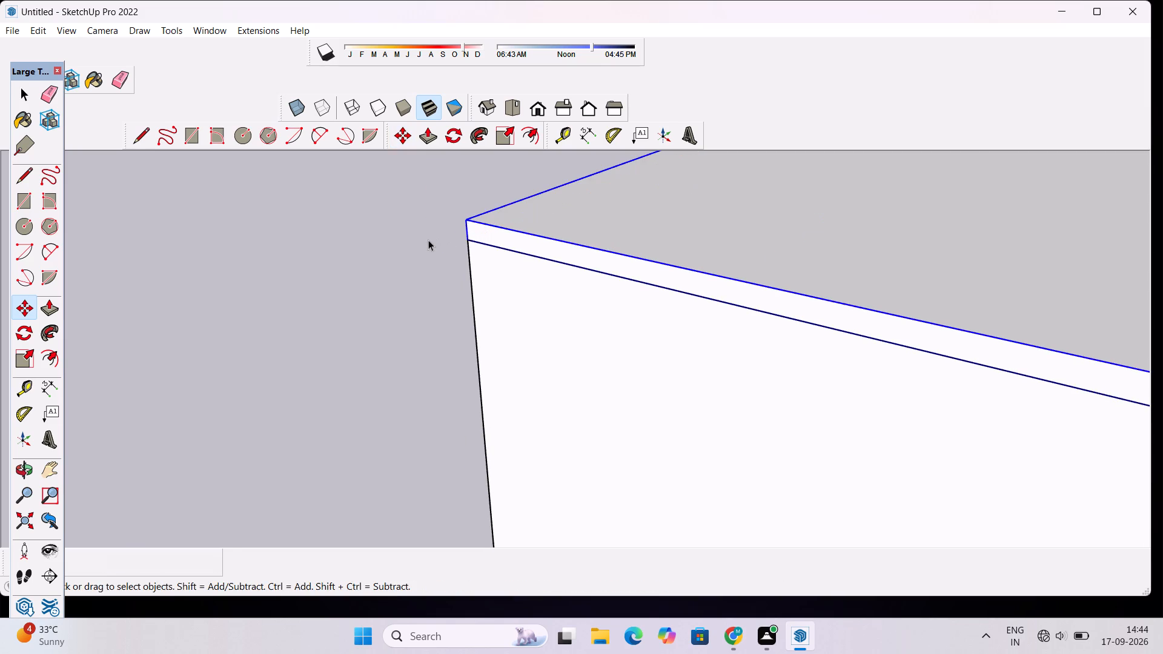
# Examine the copied roof slab's fit and front overhang on the house block from the side, above and front.
pyautogui.write('o')
pyautogui.scroll(-10, 389, 249)
pyautogui.moveTo(560, 312); pyautogui.dragTo(434, 273)
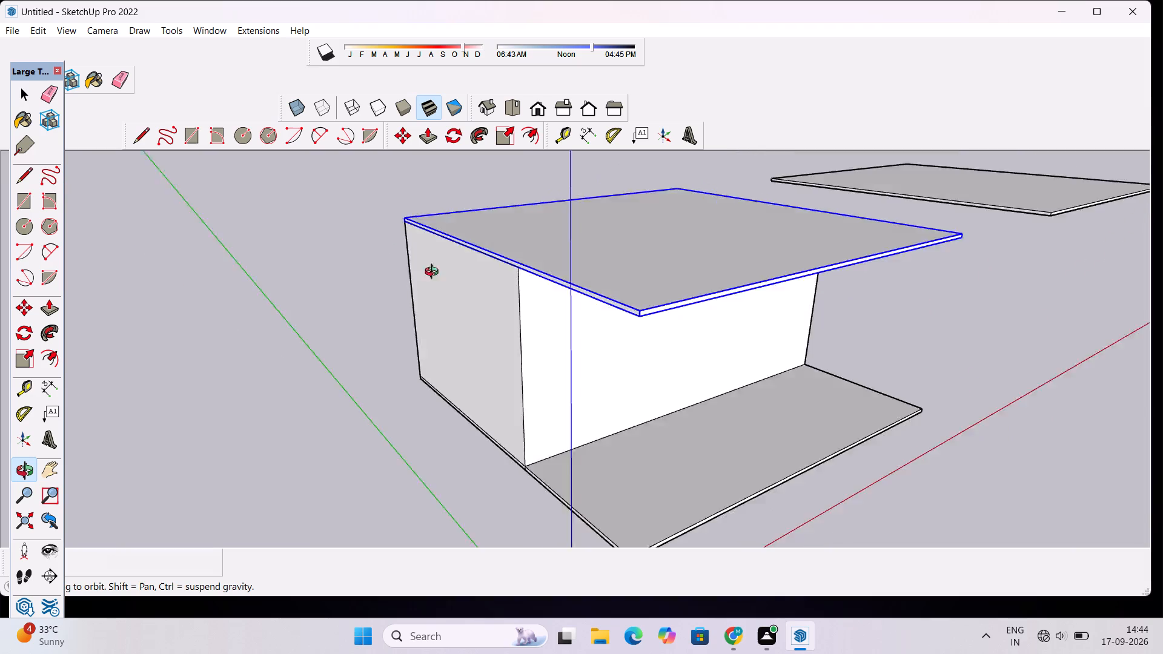
pyautogui.moveTo(434, 273); pyautogui.dragTo(370, 240)
pyautogui.scroll(-5, 366, 233)
pyautogui.moveTo(568, 252); pyautogui.dragTo(923, 274)
pyautogui.moveTo(948, 263); pyautogui.dragTo(923, 274)
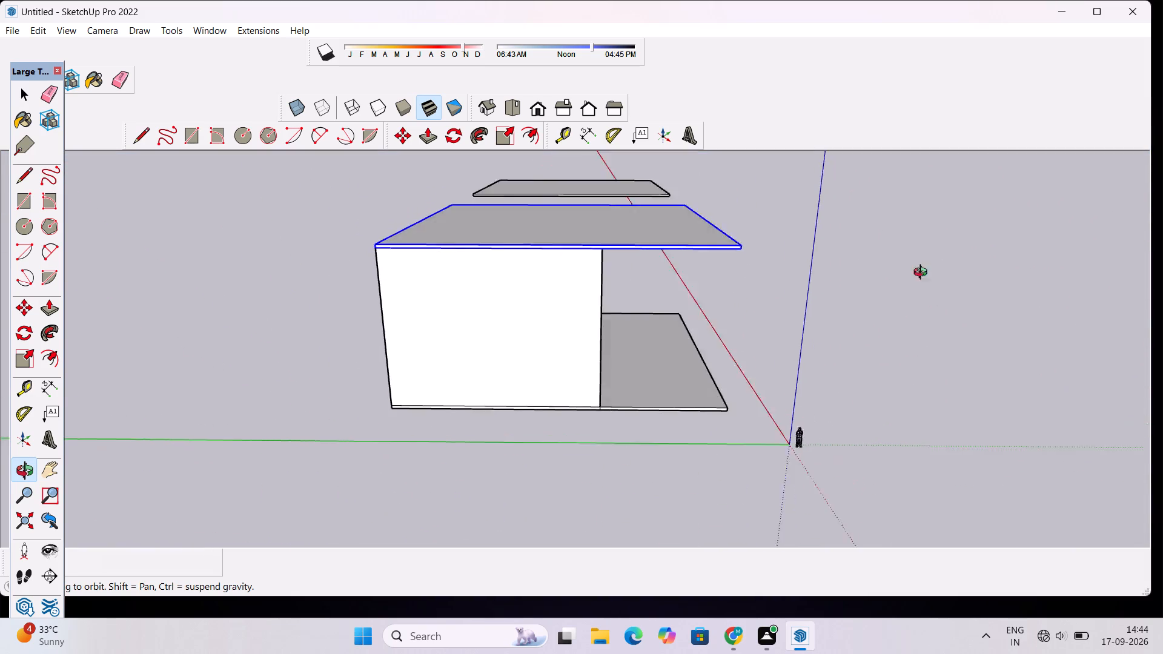
pyautogui.moveTo(923, 274); pyautogui.dragTo(533, 264)
pyautogui.scroll(-6, 539, 233)
pyautogui.moveTo(537, 238); pyautogui.dragTo(528, 362)
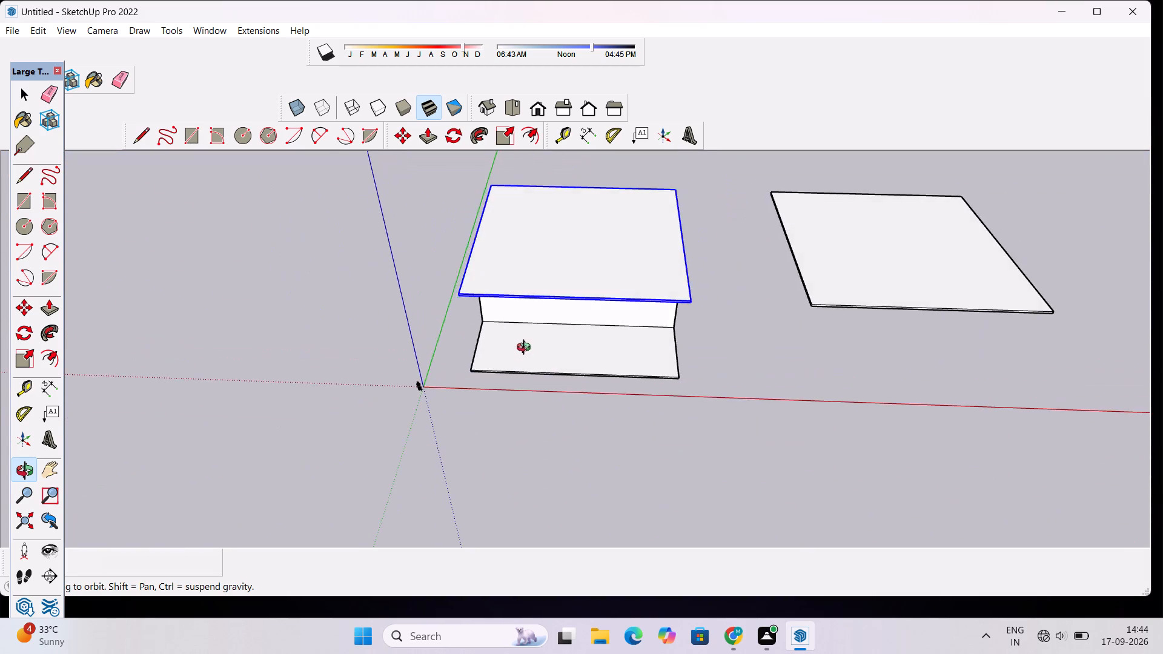
pyautogui.scroll(2, 526, 349)
pyautogui.keyDown('shift'); pyautogui.moveTo(519, 339); pyautogui.dragTo(521, 285); pyautogui.keyUp('shift')
pyautogui.moveTo(445, 311); pyautogui.dragTo(628, 277)
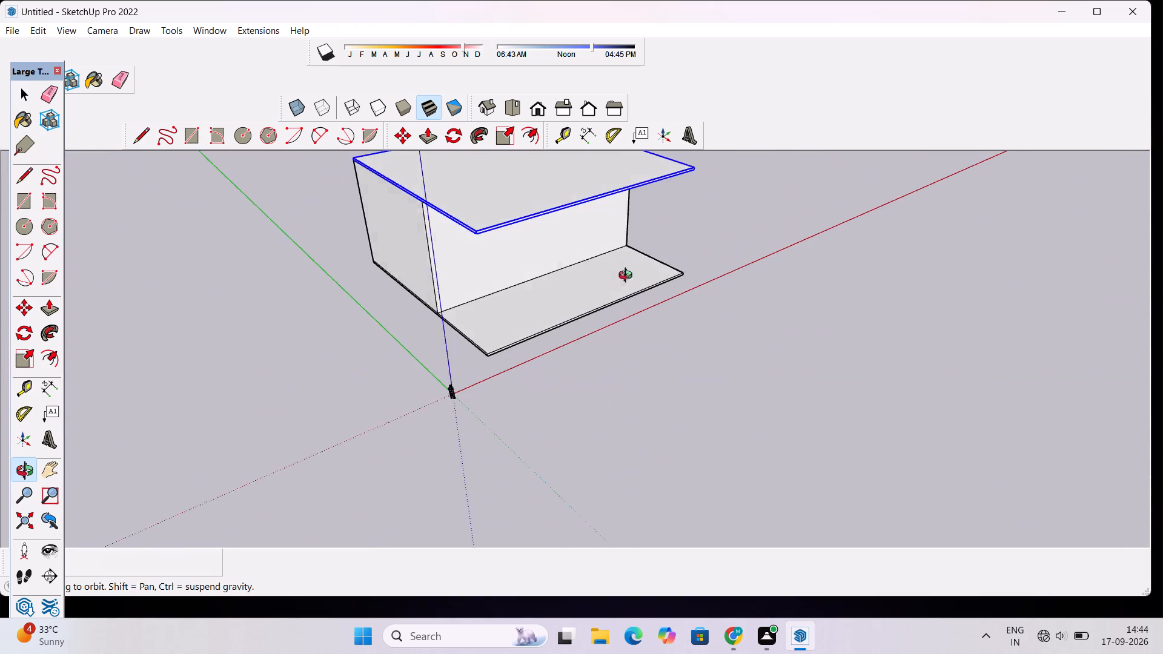
pyautogui.moveTo(628, 277); pyautogui.dragTo(621, 280)
pyautogui.moveTo(587, 360); pyautogui.dragTo(528, 305)
pyautogui.scroll(-3, 528, 301)
pyautogui.keyDown('shift'); pyautogui.moveTo(666, 277); pyautogui.dragTo(615, 311); pyautogui.keyUp('shift')
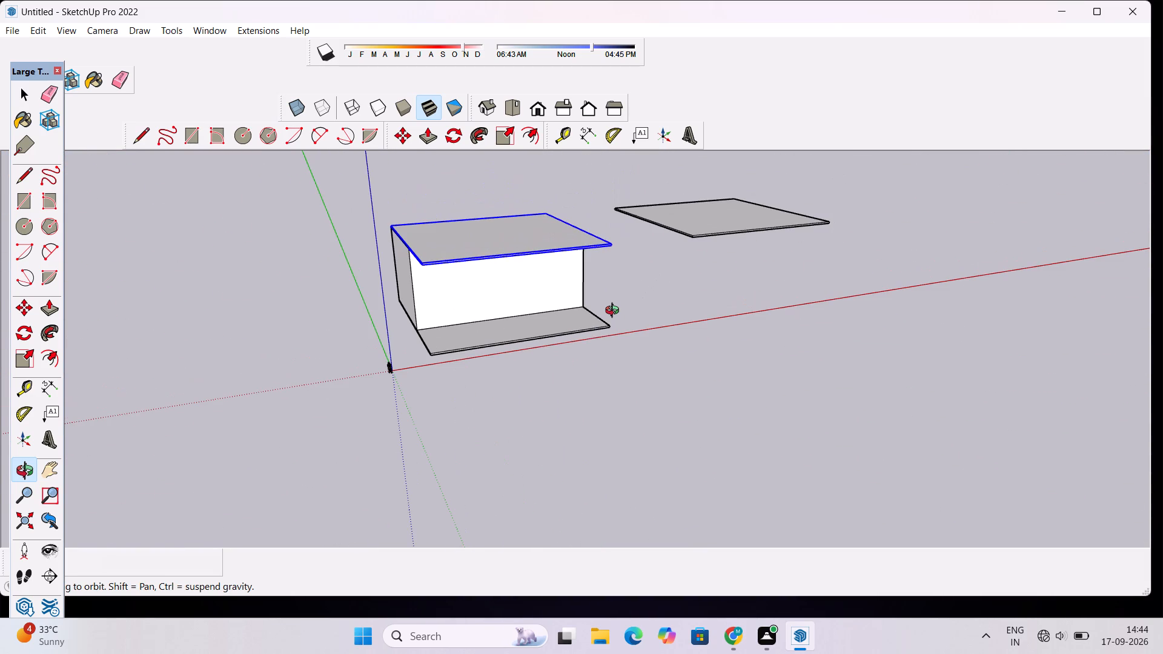
pyautogui.scroll(2, 574, 315)
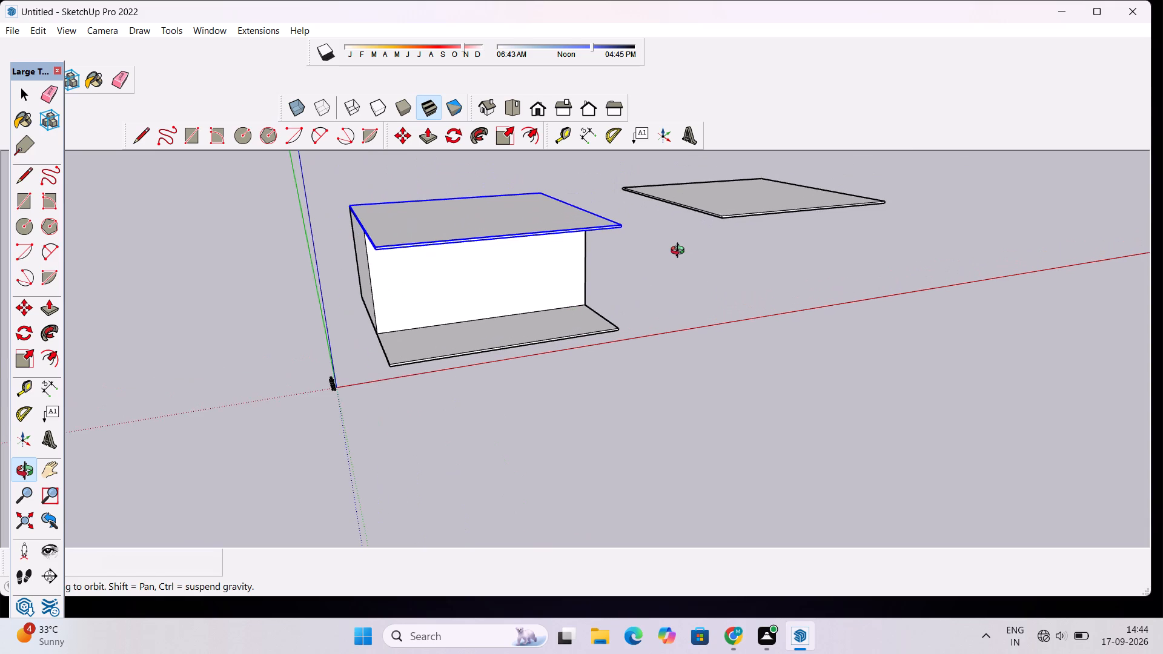
pyautogui.scroll(4, 680, 252)
pyautogui.moveTo(700, 308); pyautogui.dragTo(460, 309)
pyautogui.moveTo(442, 299); pyautogui.dragTo(644, 334)
# Explode the roof slab group on the house block and clear the selection.
pyautogui.press('space')
pyautogui.click(728, 266)
pyautogui.click(629, 223)
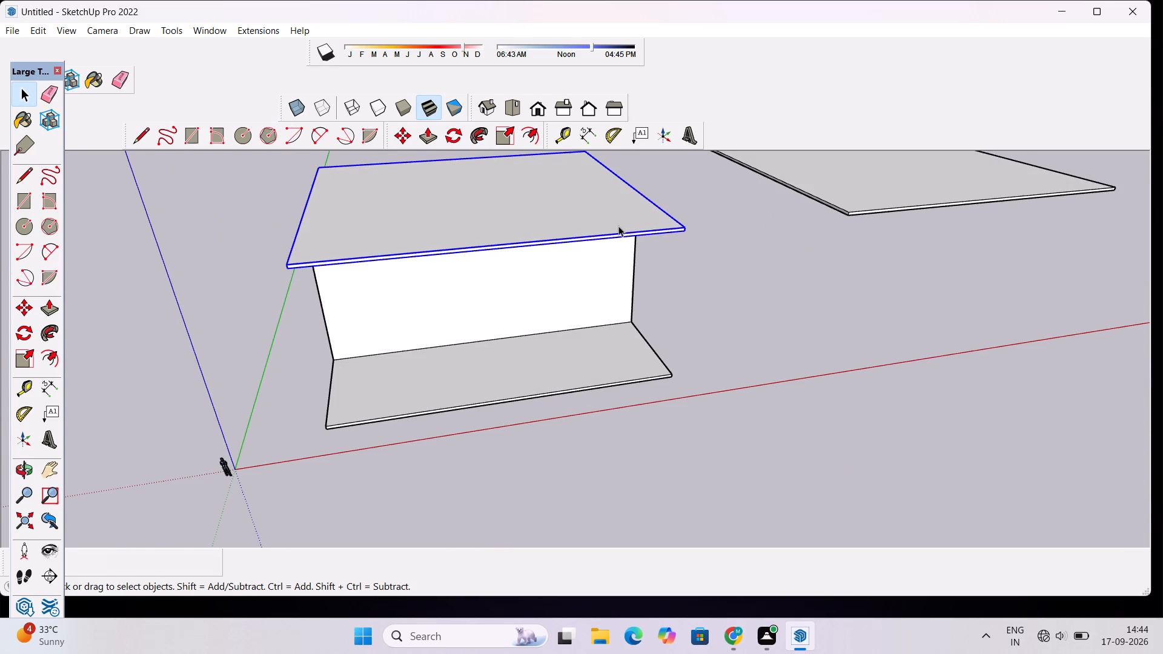
pyautogui.rightClick(618, 226)
pyautogui.click(670, 324)
pyautogui.click(761, 300)
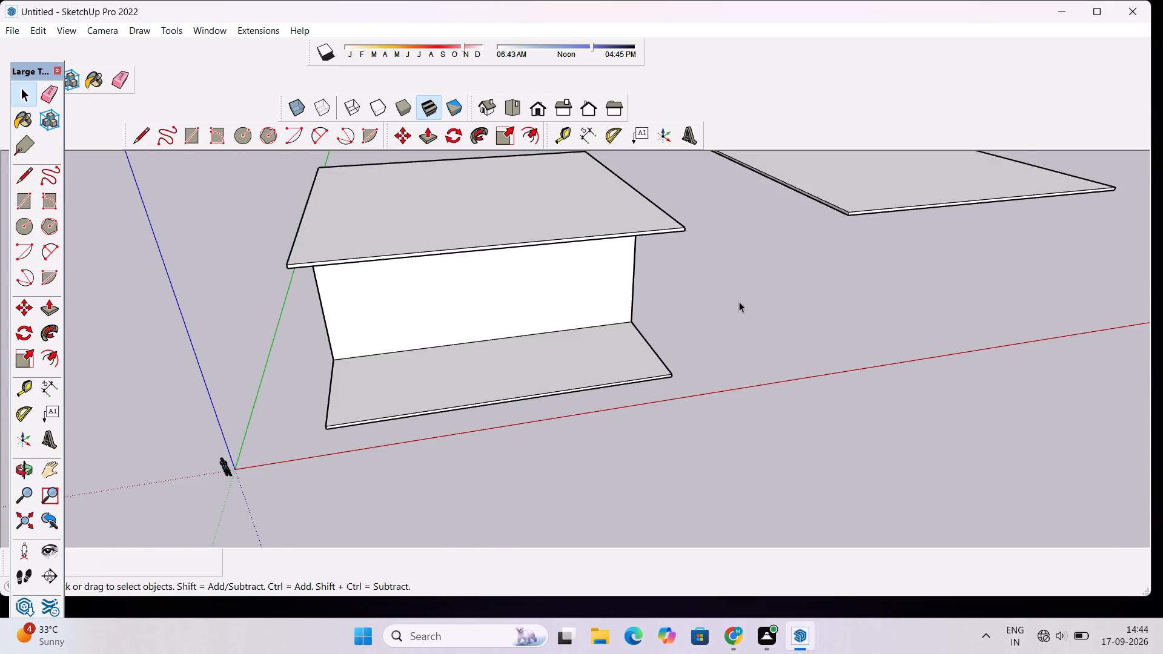
# Examine the house block and its roof slab from below, the front and above, comparing the front overhangs.
pyautogui.press('space')
pyautogui.press('o')
pyautogui.moveTo(508, 402); pyautogui.dragTo(655, 286)
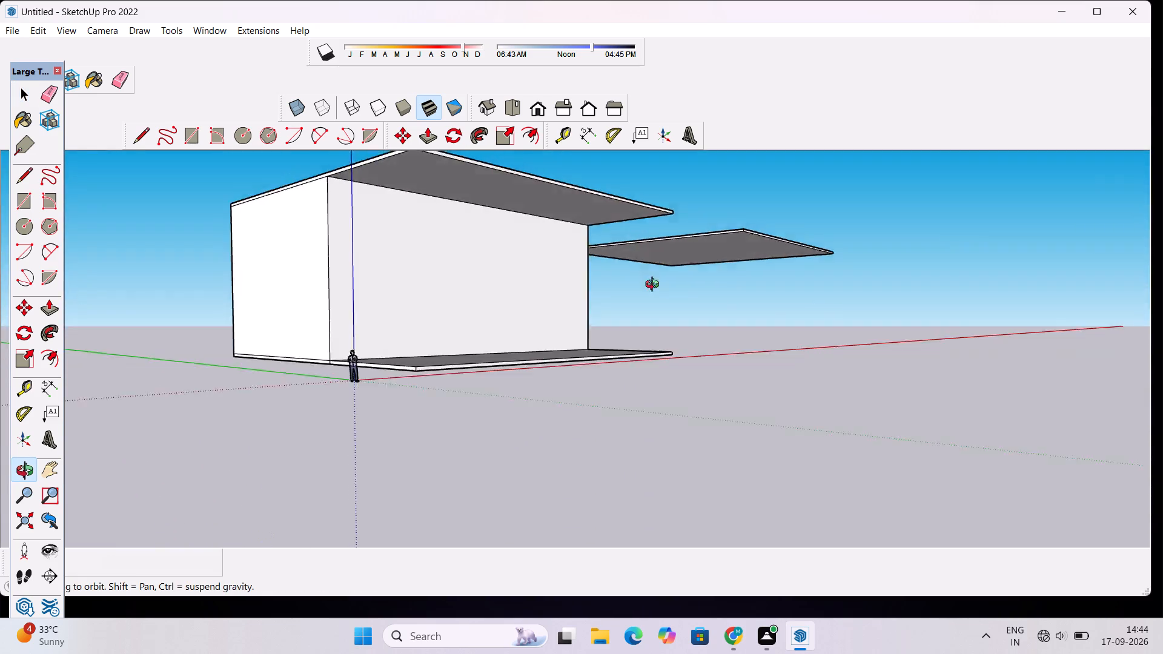
pyautogui.moveTo(655, 286); pyautogui.dragTo(554, 311)
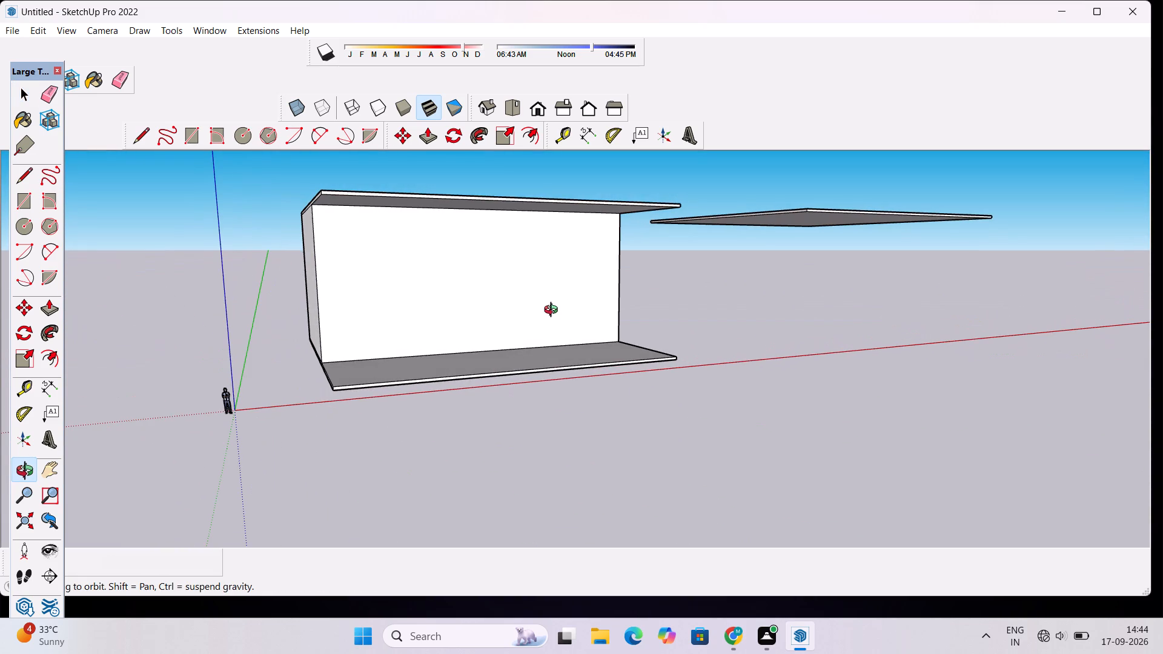
pyautogui.scroll(-3, 519, 308)
pyautogui.moveTo(572, 277); pyautogui.dragTo(560, 457)
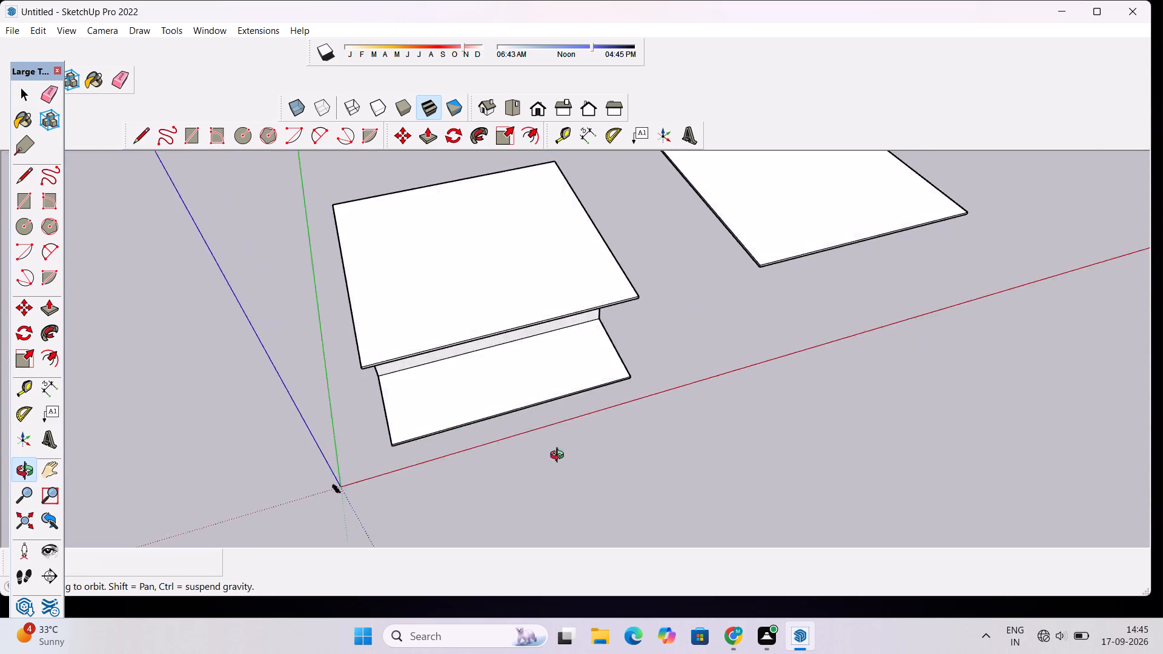
pyautogui.moveTo(560, 457); pyautogui.dragTo(577, 322)
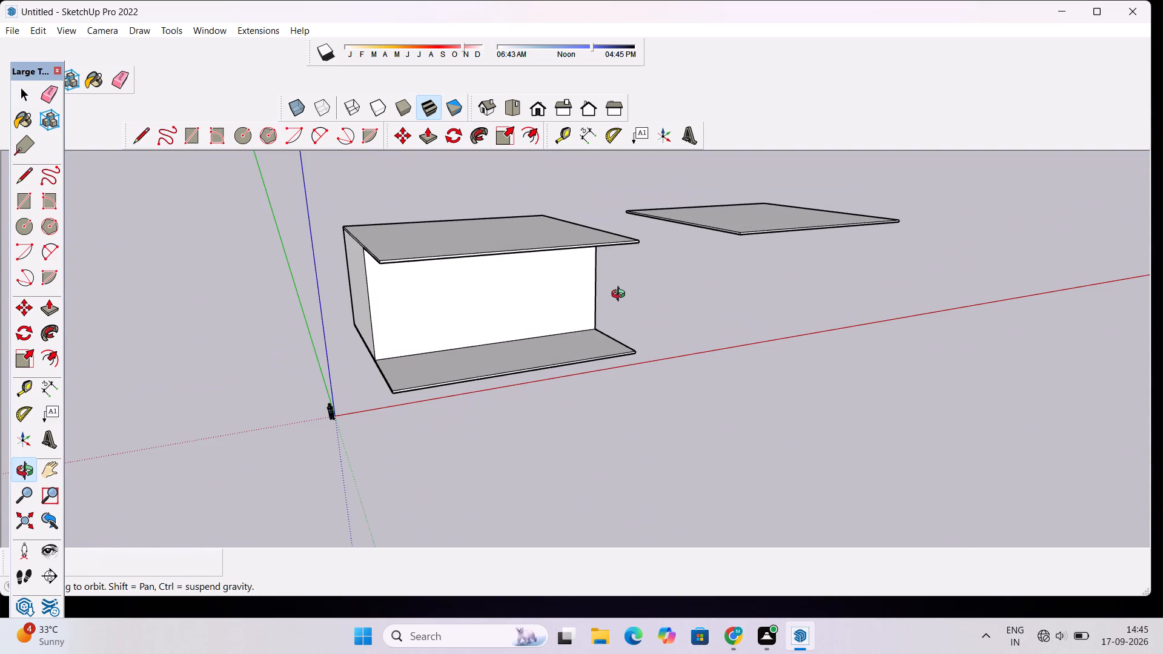
pyautogui.scroll(-1, 623, 294)
pyautogui.moveTo(627, 292); pyautogui.dragTo(613, 324)
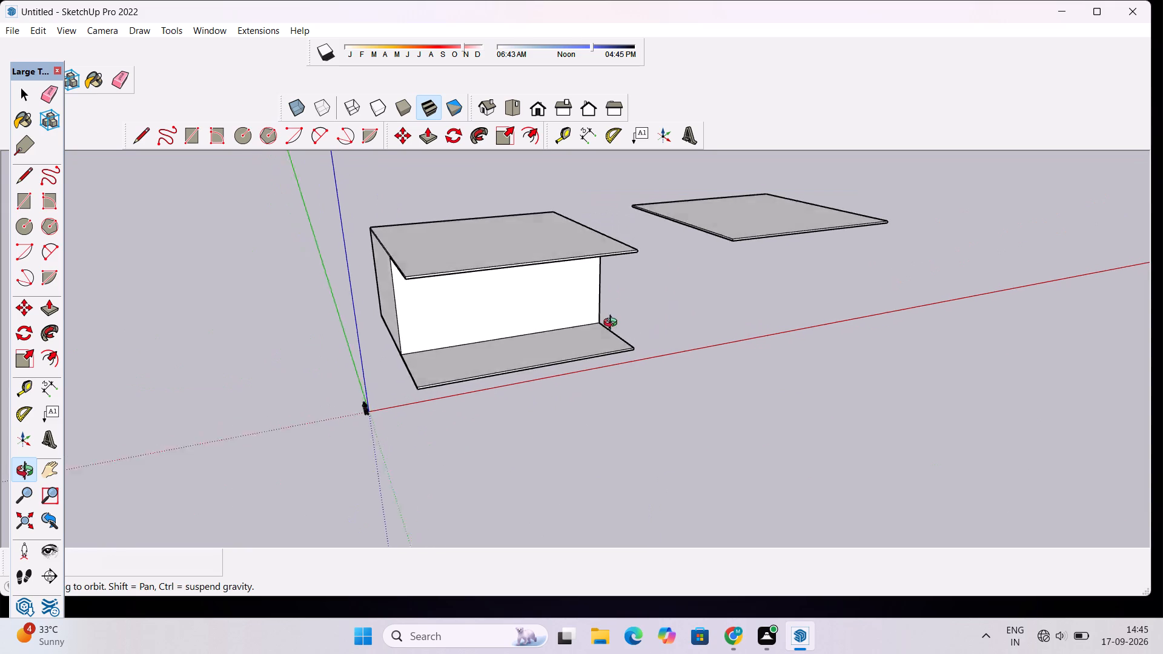
pyautogui.moveTo(613, 324); pyautogui.dragTo(561, 398)
pyautogui.scroll(-4, 555, 377)
pyautogui.moveTo(592, 335); pyautogui.dragTo(577, 343)
pyautogui.keyDown('shift'); pyautogui.moveTo(578, 342); pyautogui.dragTo(559, 365); pyautogui.keyUp('shift')
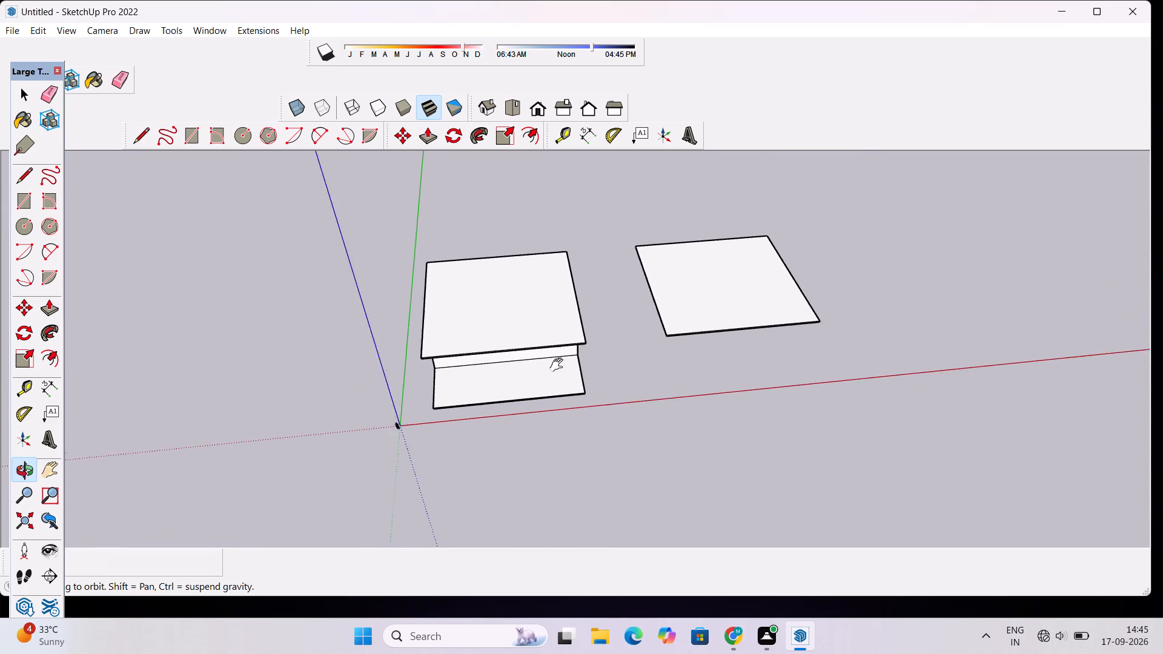
pyautogui.keyDown('shift'); pyautogui.moveTo(559, 365); pyautogui.dragTo(530, 411); pyautogui.keyUp('shift')
pyautogui.moveTo(536, 438); pyautogui.dragTo(508, 437)
pyautogui.scroll(2, 508, 437)
pyautogui.keyDown('shift'); pyautogui.moveTo(508, 437); pyautogui.dragTo(506, 419); pyautogui.keyUp('shift')
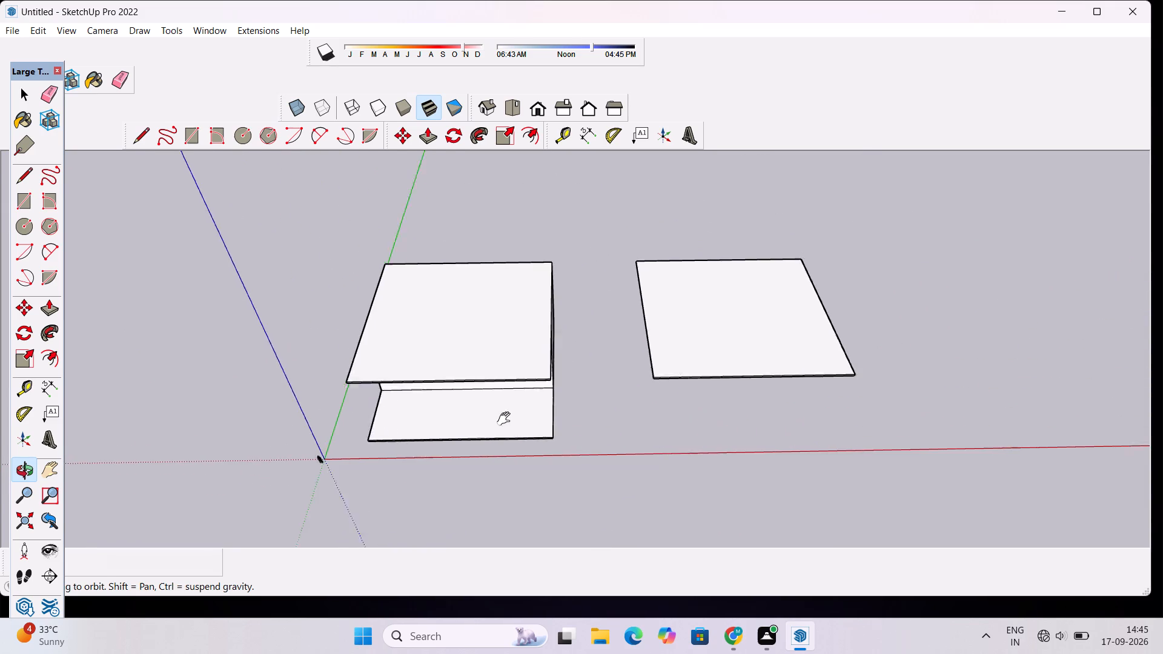
pyautogui.keyDown('shift'); pyautogui.moveTo(506, 419); pyautogui.dragTo(505, 403); pyautogui.keyUp('shift')
pyautogui.scroll(2, 505, 402)
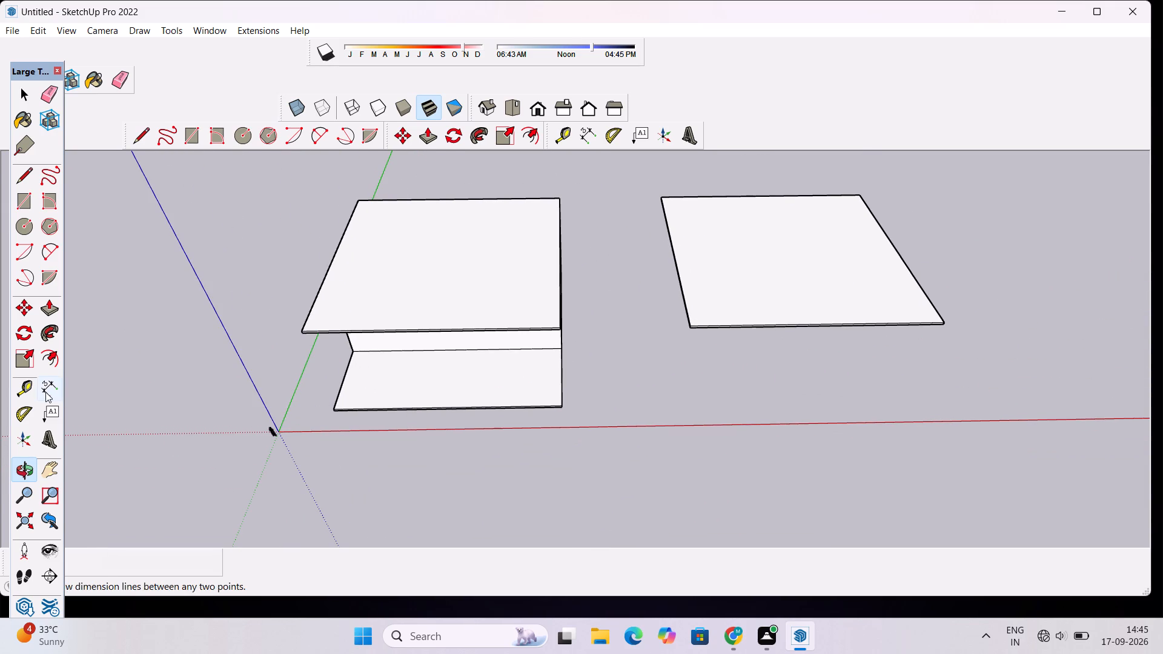
# Measure the depth of the base slab's projection in front of the house block's front wall.
pyautogui.click(44, 392)
pyautogui.scroll(9, 557, 386)
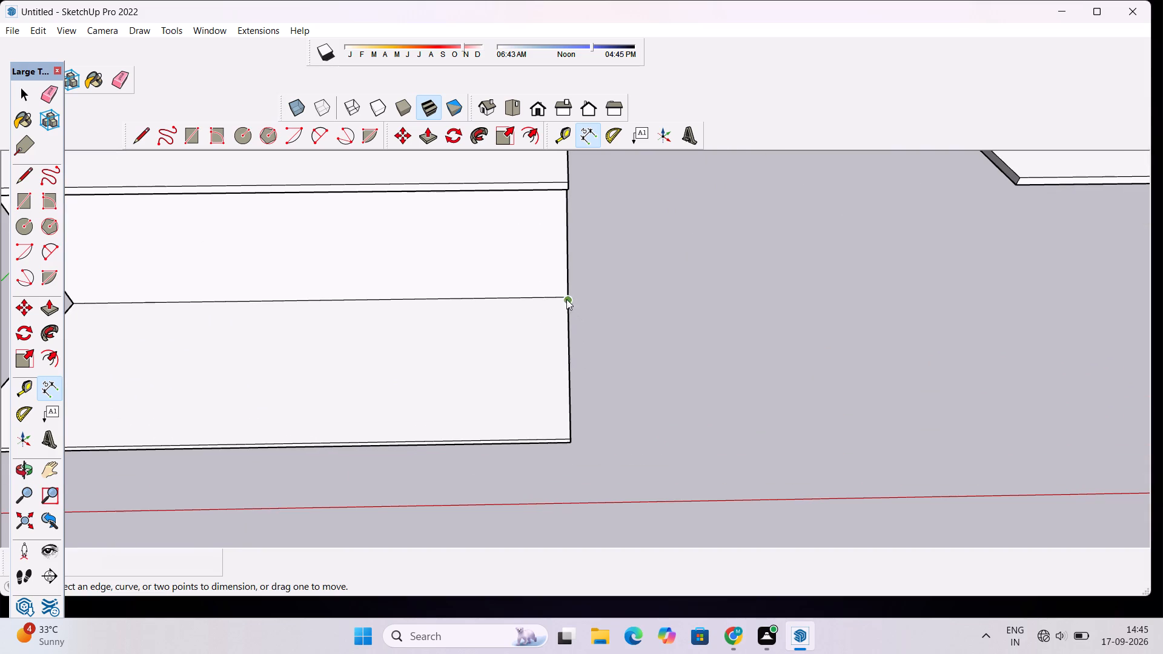
pyautogui.click(565, 297)
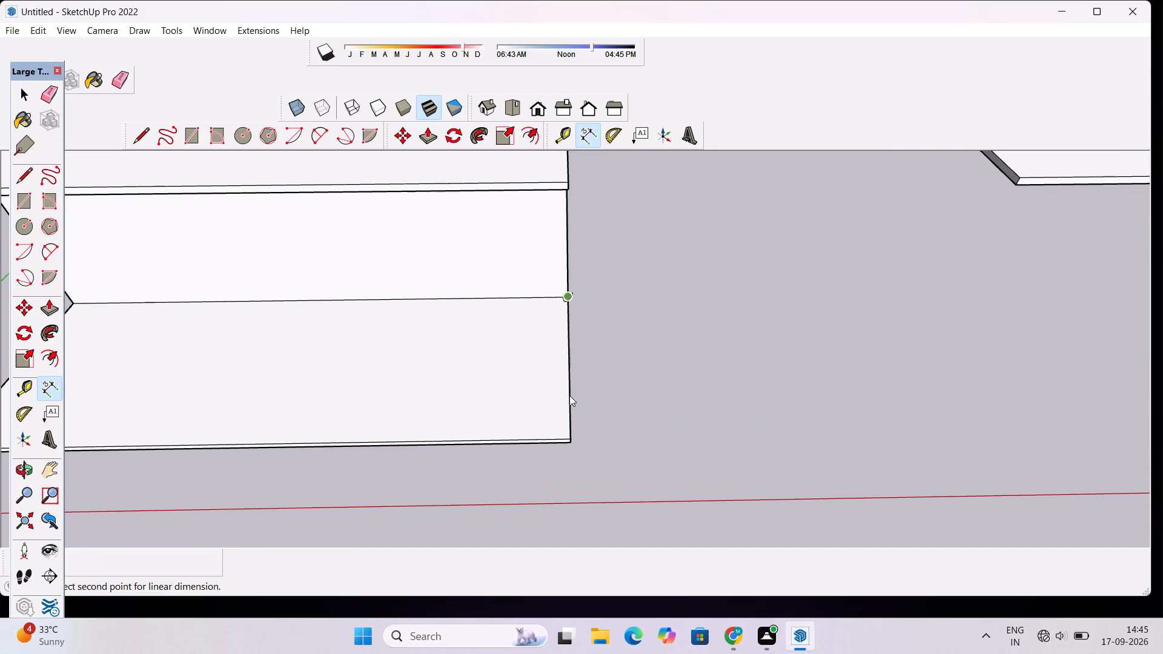
pyautogui.click(570, 437)
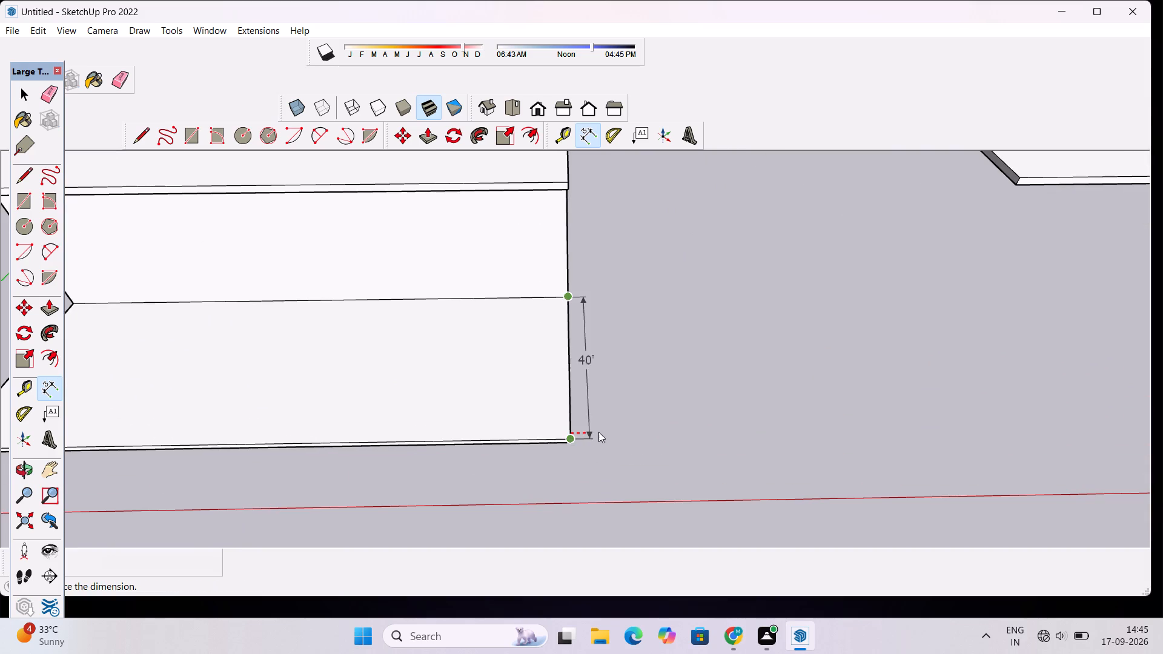
pyautogui.press('space')
pyautogui.scroll(-5, 508, 394)
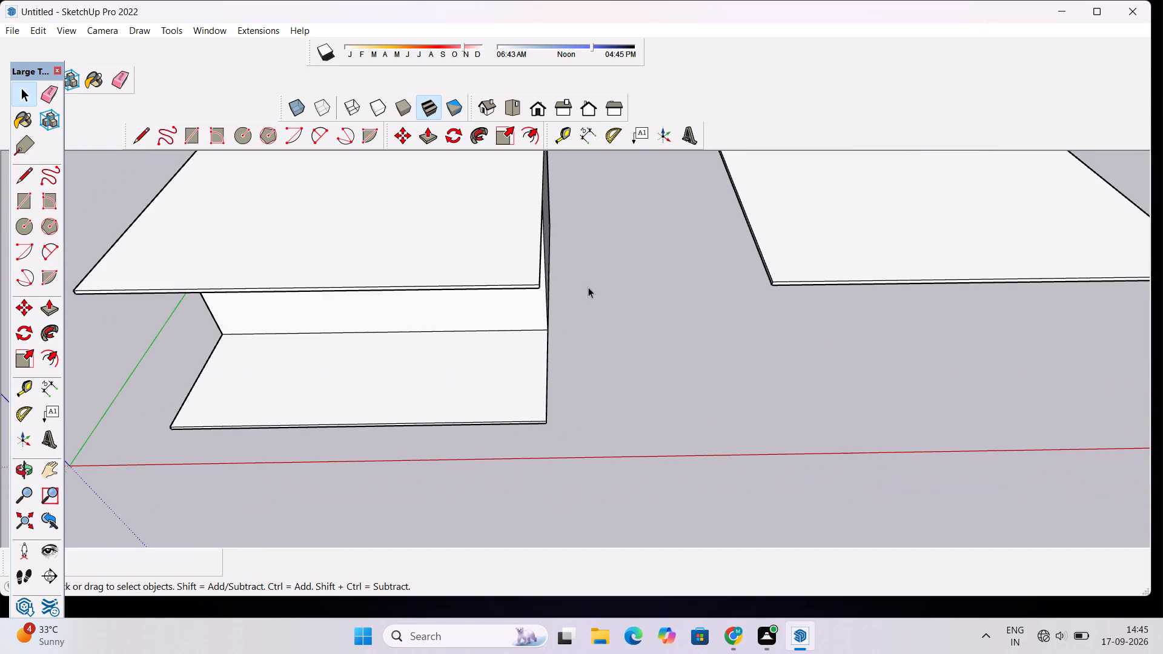
pyautogui.scroll(-2, 589, 285)
# Place a guide across the roof slab's top face, parallel to its front edge and 40' back from it.
pyautogui.press('t')
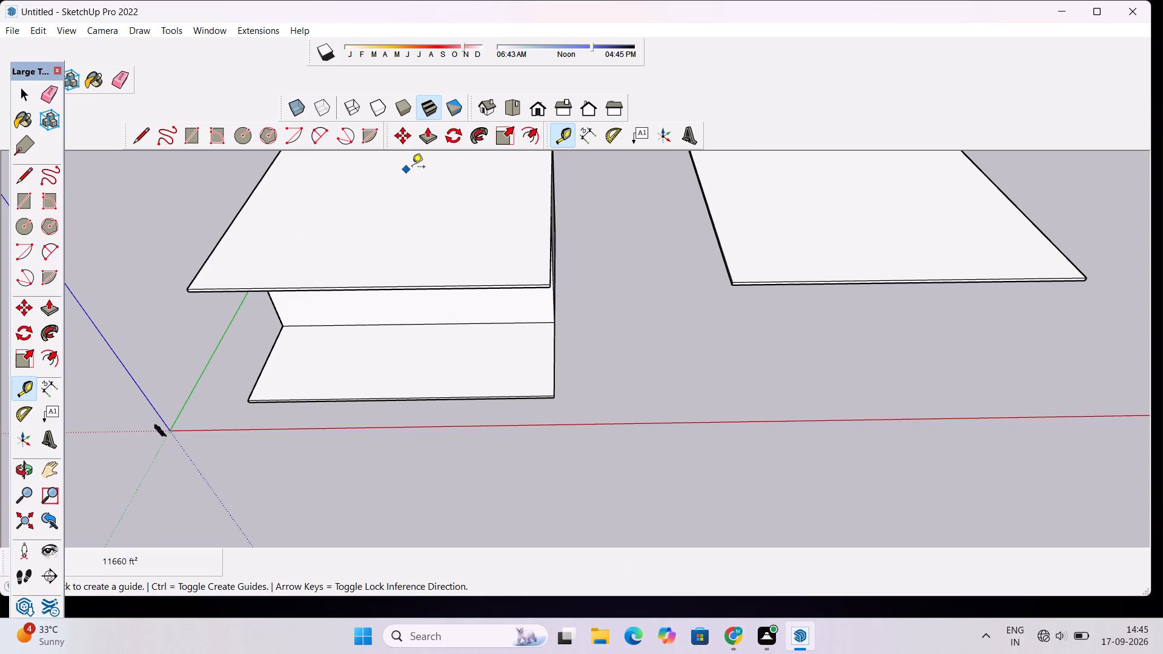
pyautogui.scroll(6, 365, 286)
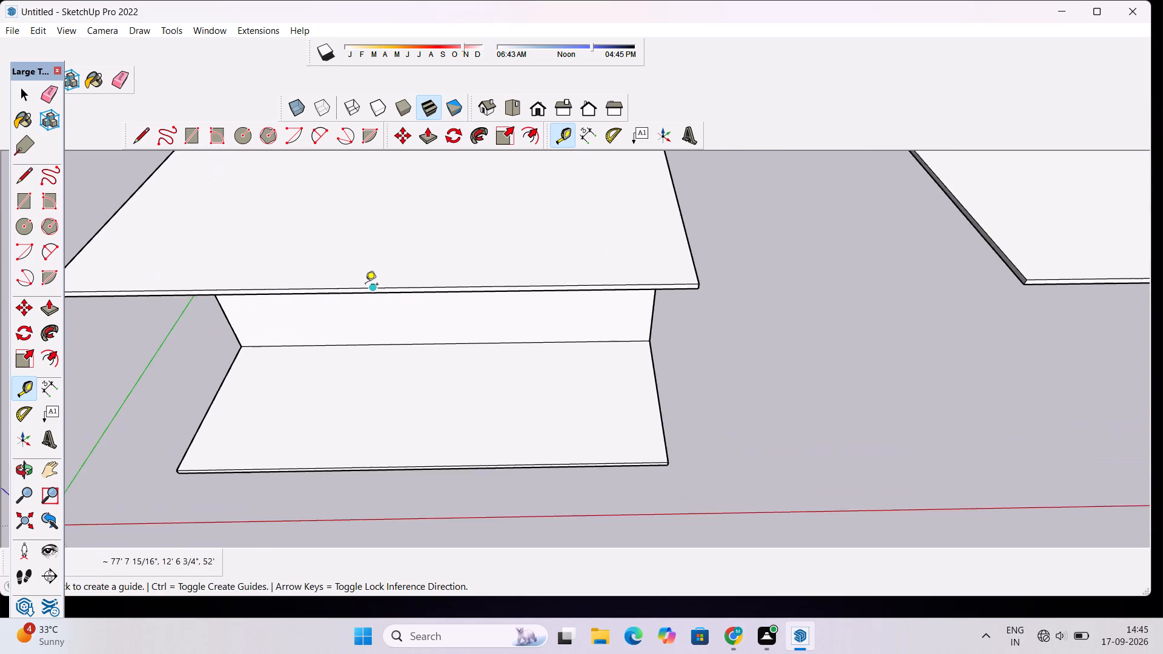
pyautogui.scroll(2, 365, 285)
pyautogui.click(376, 289)
pyautogui.scroll(-4, 382, 274)
pyautogui.scroll(1, 385, 263)
pyautogui.scroll(-3, 385, 263)
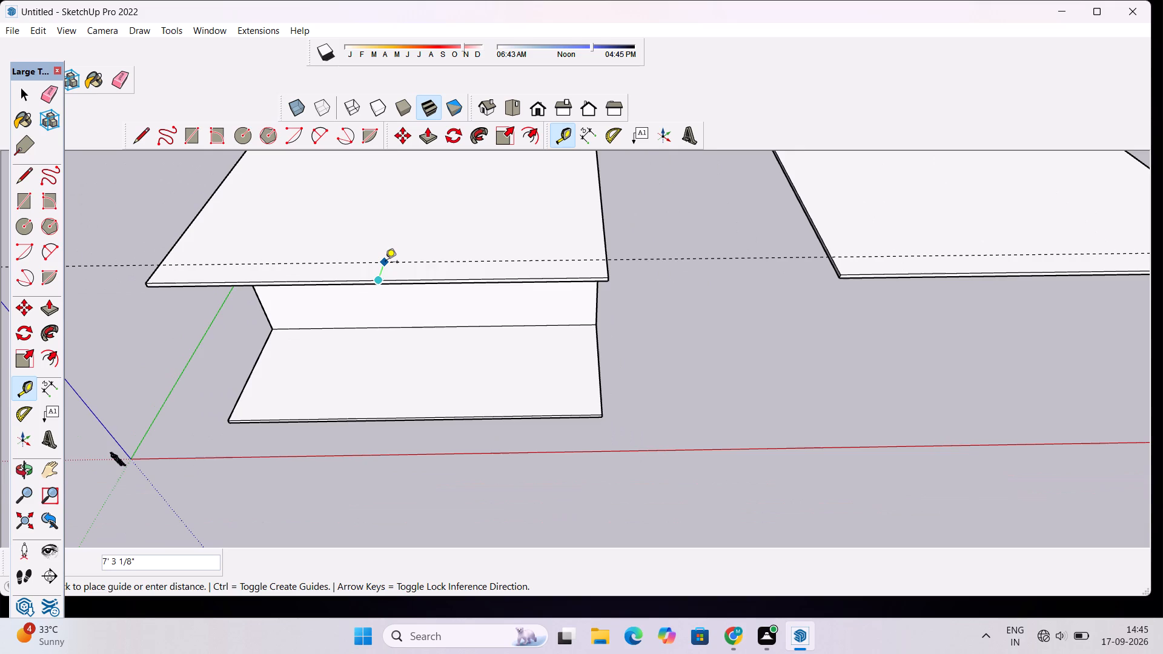
pyautogui.scroll(5, 389, 249)
pyautogui.scroll(-6, 388, 208)
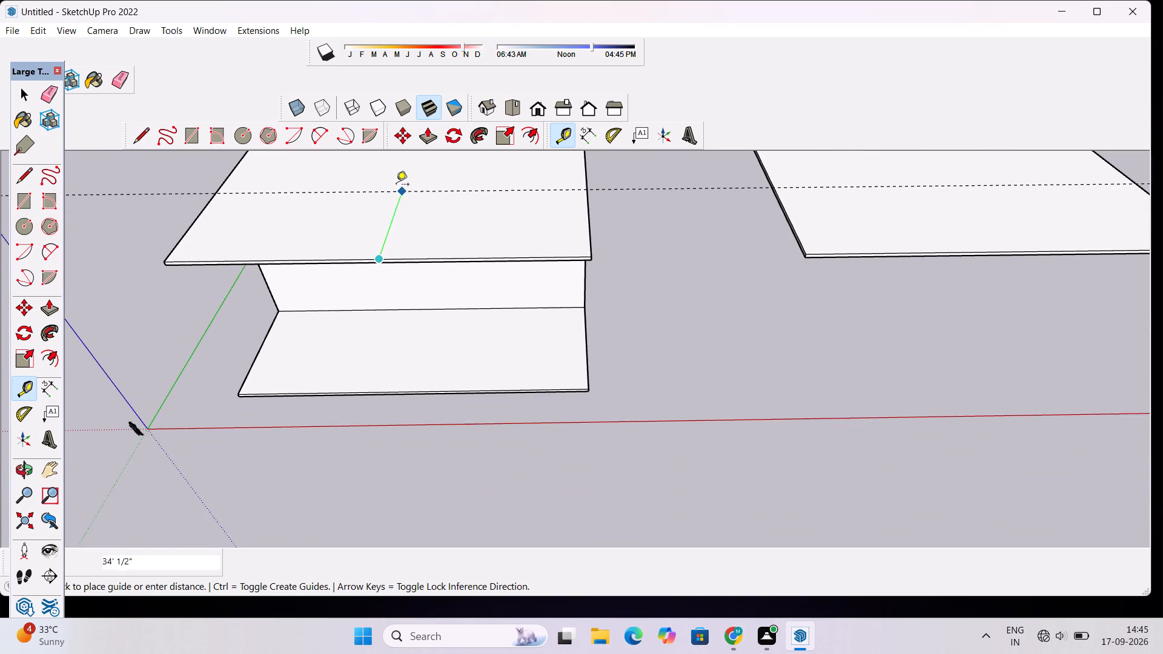
pyautogui.scroll(3, 396, 185)
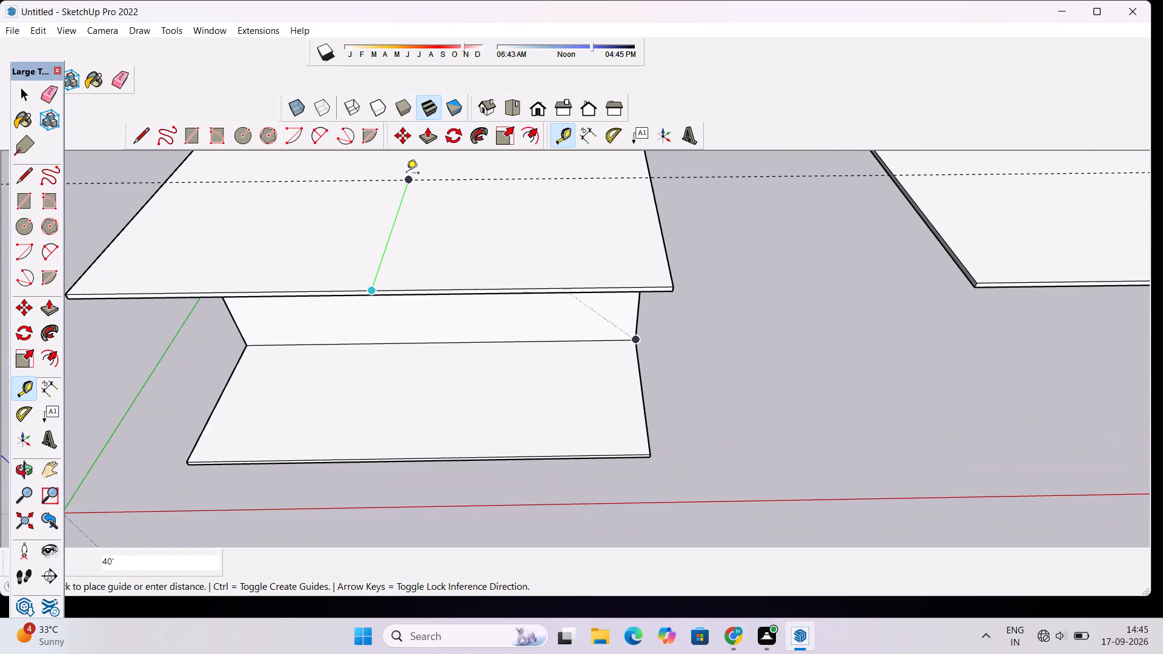
pyautogui.write("40'")
pyautogui.press('Return')
# Draw a 110' line along the guide across the roof slab's top face, from one side edge to the other.
pyautogui.scroll(-1, 406, 174)
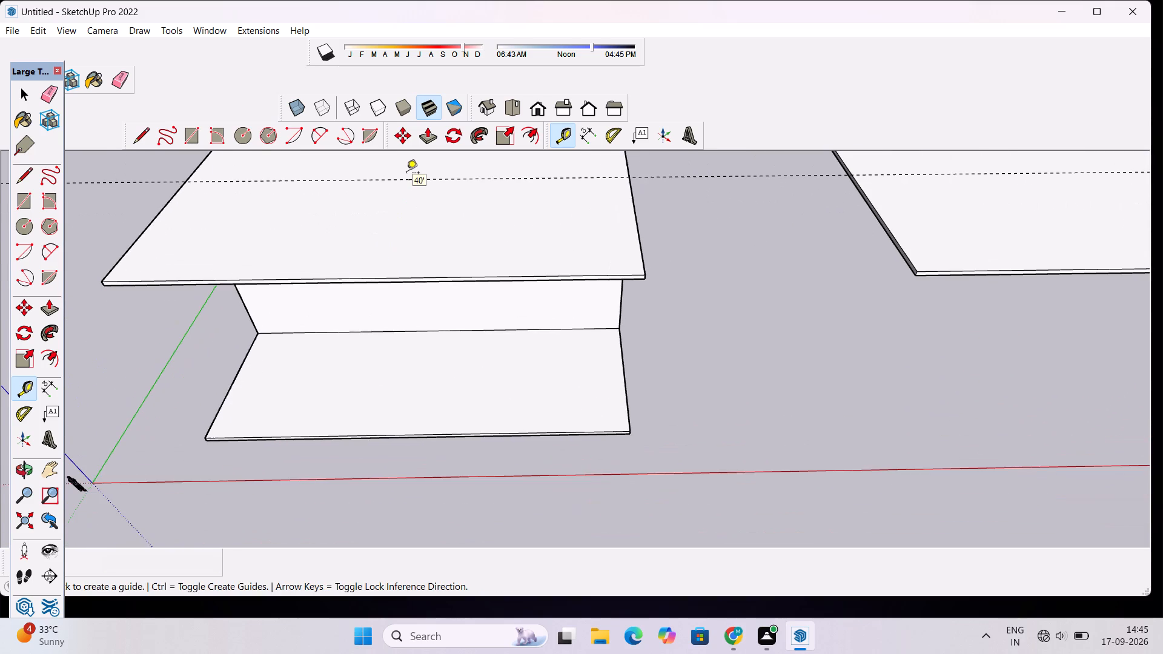
pyautogui.scroll(-3, 430, 345)
pyautogui.scroll(-3, 446, 297)
pyautogui.press('l')
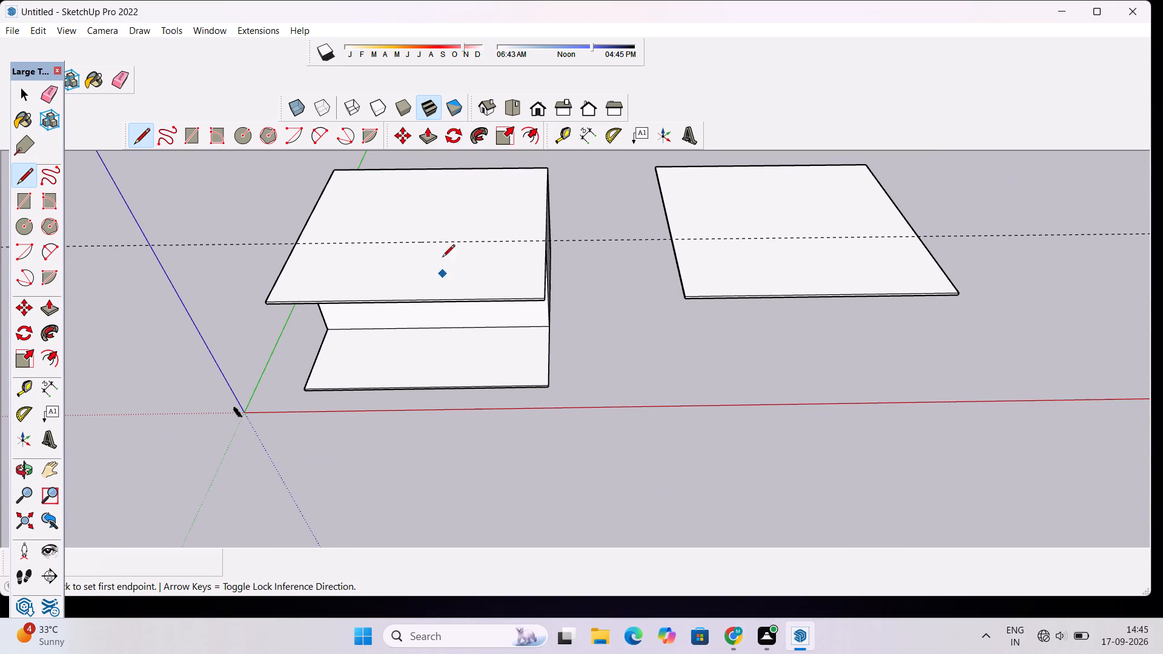
pyautogui.scroll(4, 480, 159)
pyautogui.scroll(4, 519, 246)
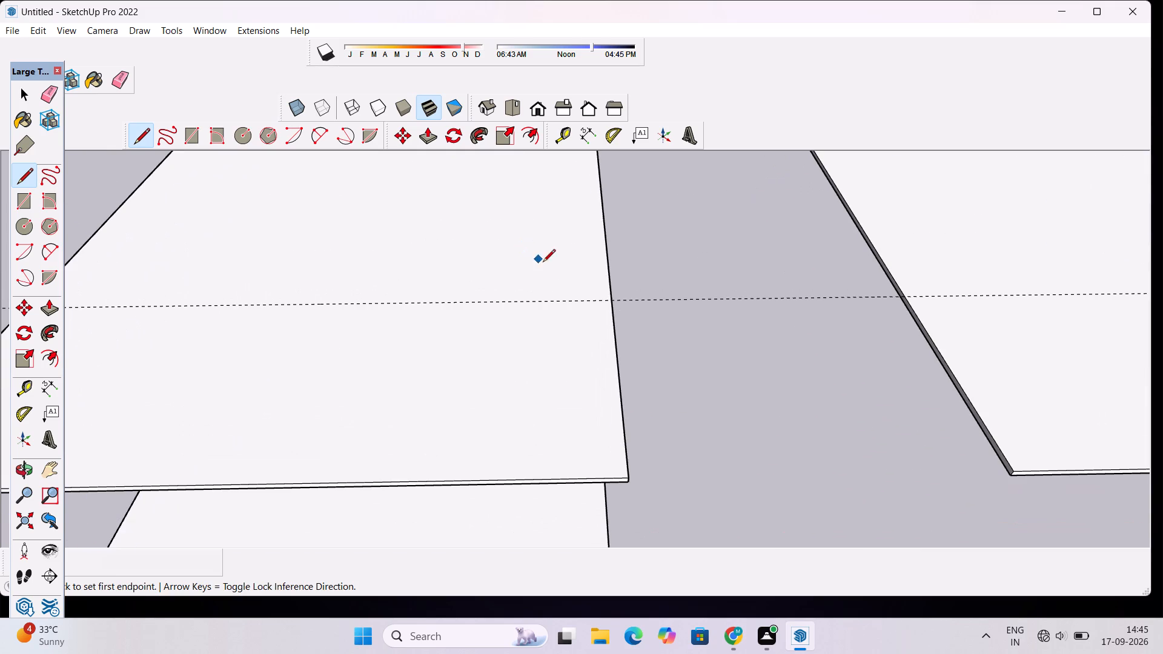
pyautogui.scroll(10, 612, 299)
pyautogui.click(611, 302)
pyautogui.scroll(-2, 502, 312)
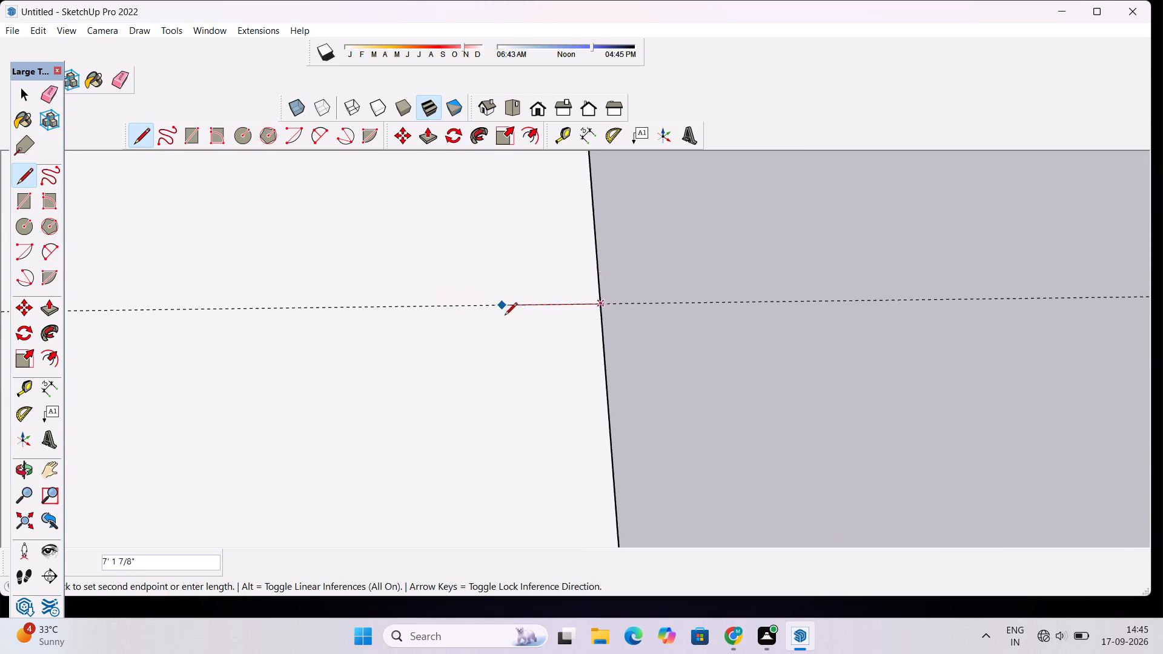
pyautogui.scroll(-17, 505, 316)
pyautogui.scroll(10, 214, 293)
pyautogui.scroll(5, 260, 317)
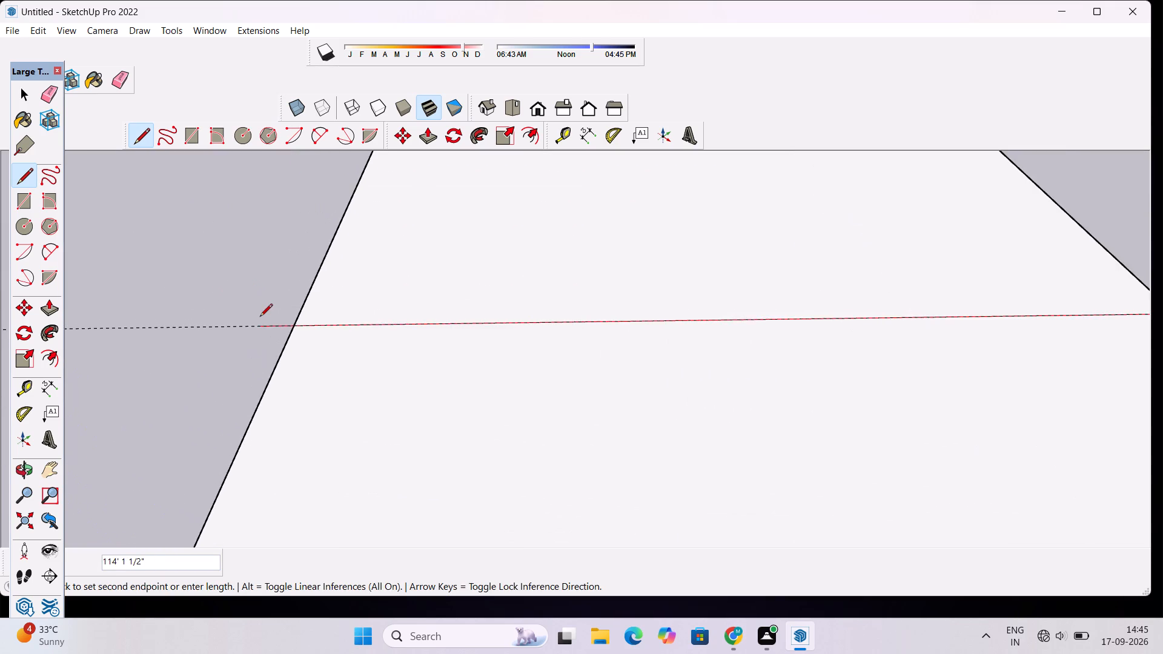
pyautogui.scroll(3, 260, 317)
pyautogui.click(313, 332)
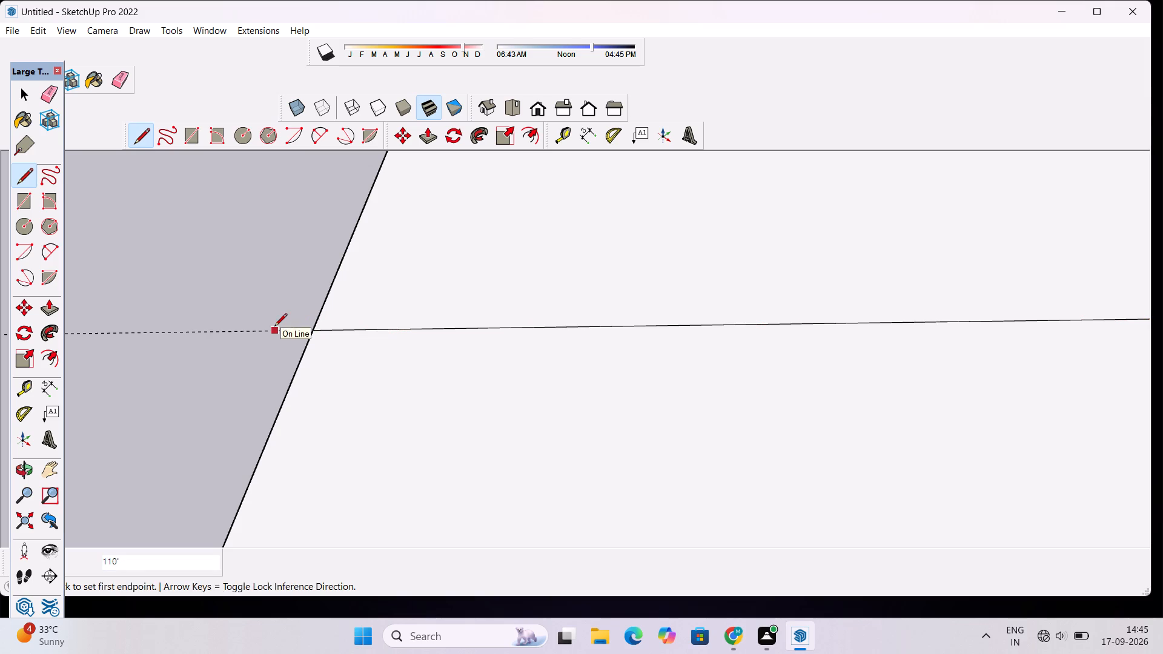
pyautogui.press('space')
# Erase the guide line crossing the roof slab, keeping the drawn dividing line.
pyautogui.scroll(-13, 238, 315)
pyautogui.press('e')
pyautogui.moveTo(754, 270); pyautogui.dragTo(774, 325)
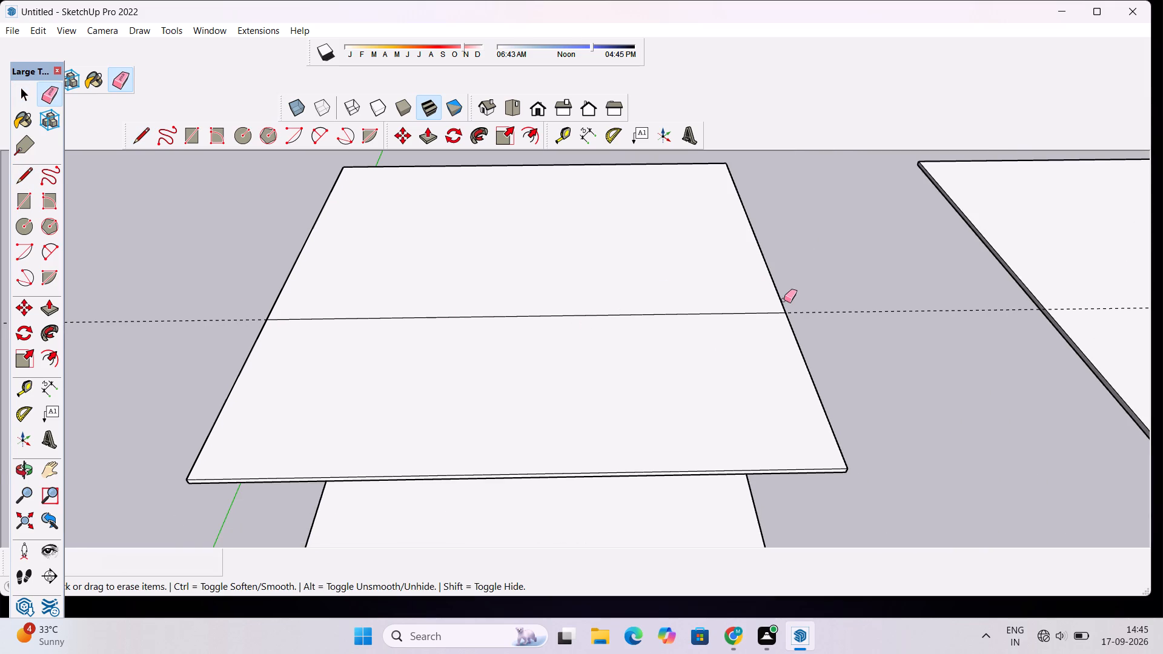
pyautogui.moveTo(784, 300); pyautogui.dragTo(790, 328)
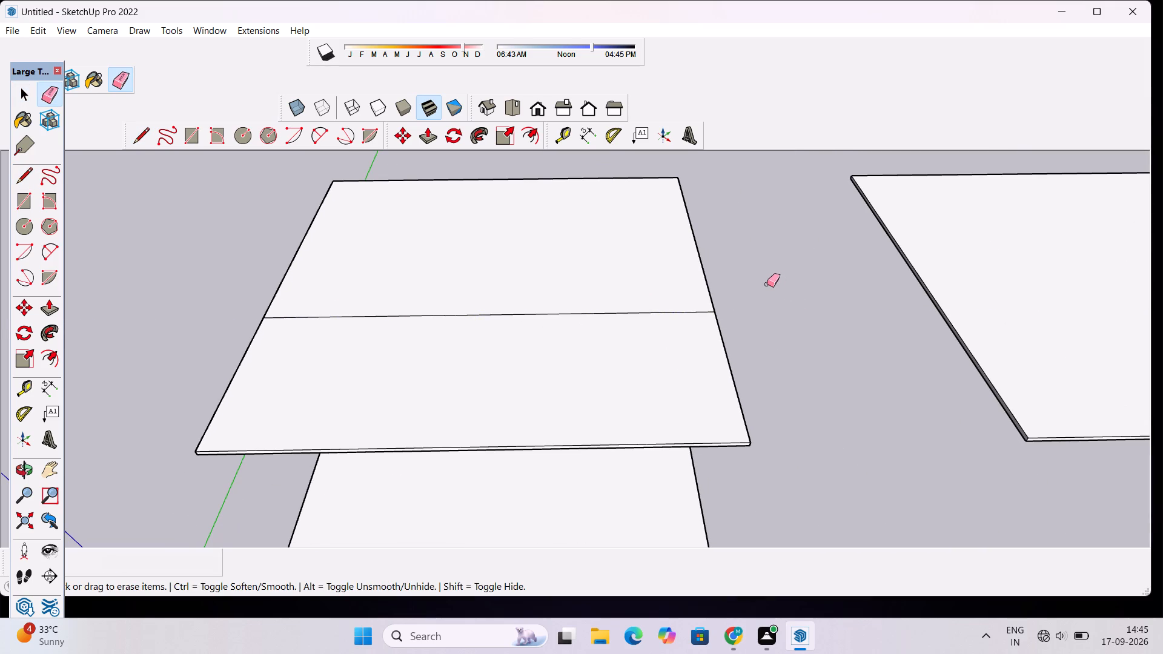
pyautogui.scroll(-4, 602, 299)
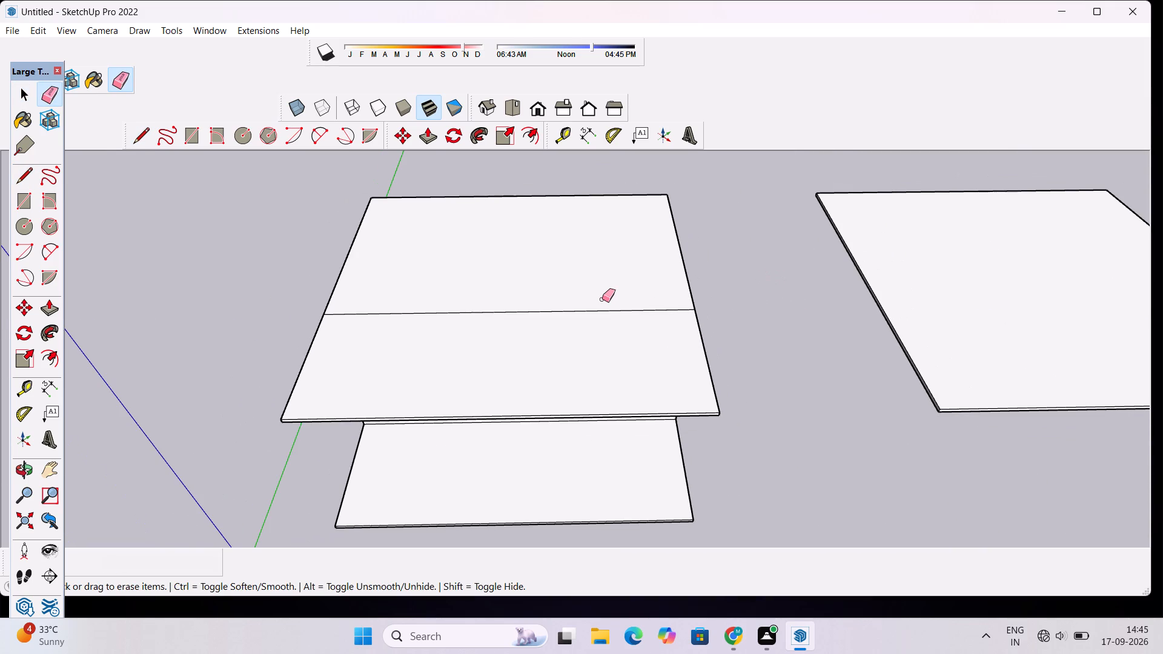
pyautogui.press('space')
# Examine the roof slab's dividing line against the block's front wall from all sides and close up at the side edge.
pyautogui.write('o')
pyautogui.moveTo(657, 405); pyautogui.dragTo(497, 258)
pyautogui.scroll(-4, 497, 256)
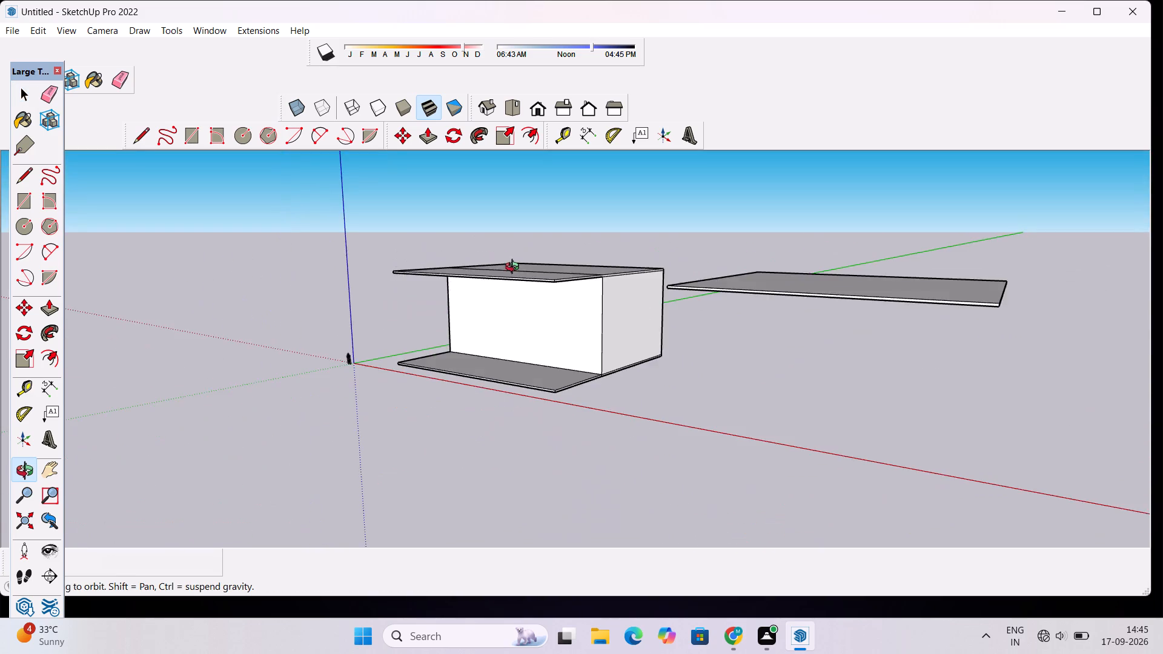
pyautogui.moveTo(533, 285); pyautogui.dragTo(830, 308)
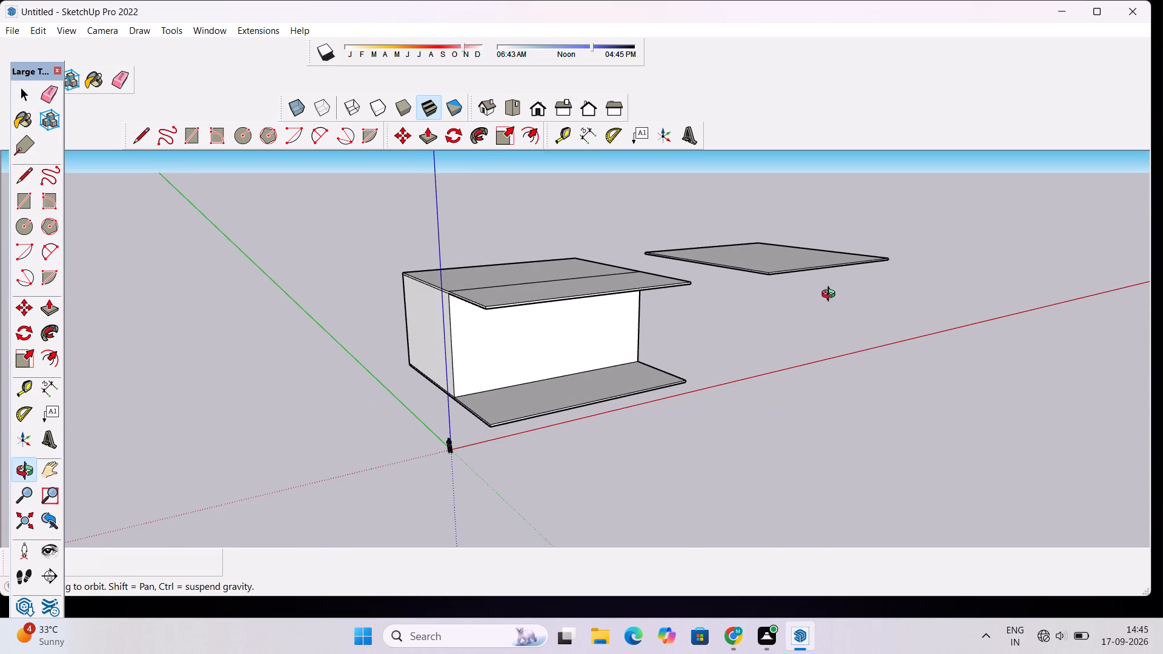
pyautogui.scroll(-2, 706, 329)
pyautogui.moveTo(723, 338); pyautogui.dragTo(453, 375)
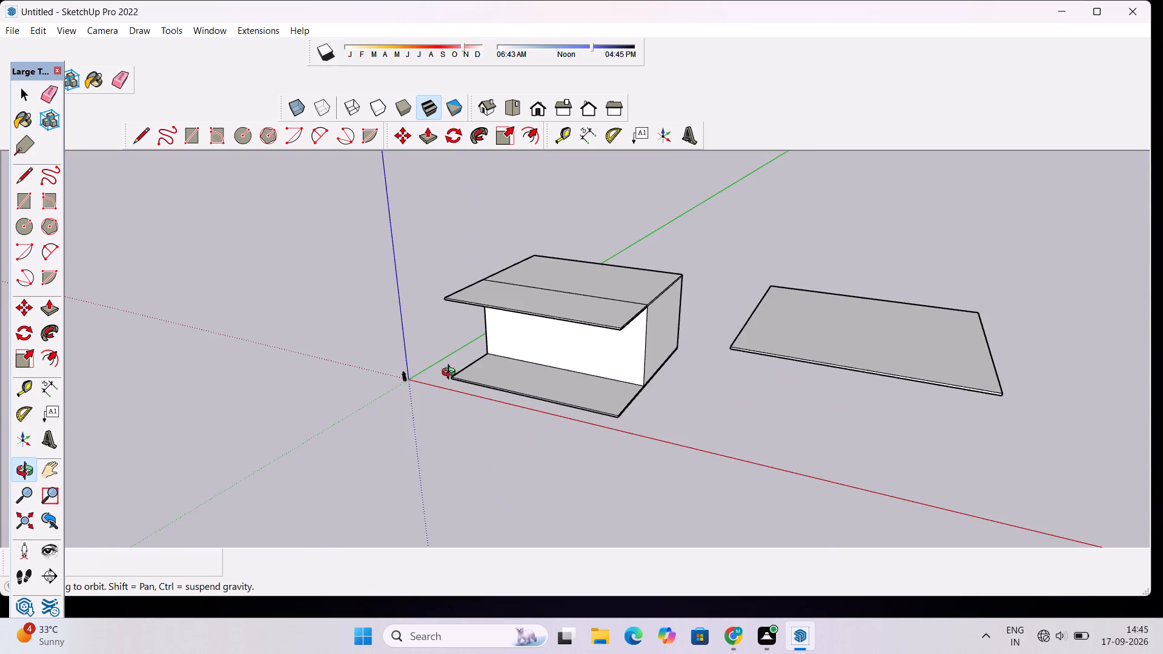
pyautogui.scroll(-4, 488, 346)
pyautogui.moveTo(509, 332); pyautogui.dragTo(706, 392)
pyautogui.scroll(3, 583, 343)
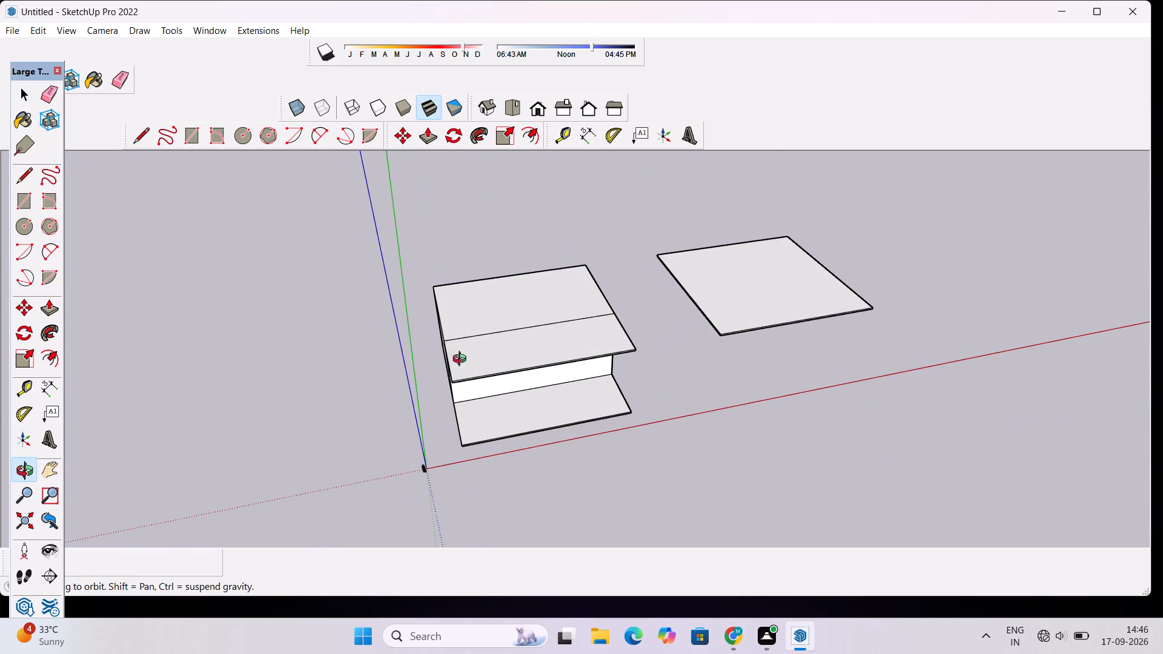
pyautogui.moveTo(491, 364); pyautogui.dragTo(620, 344)
pyautogui.scroll(-4, 620, 344)
pyautogui.moveTo(661, 355); pyautogui.dragTo(567, 363)
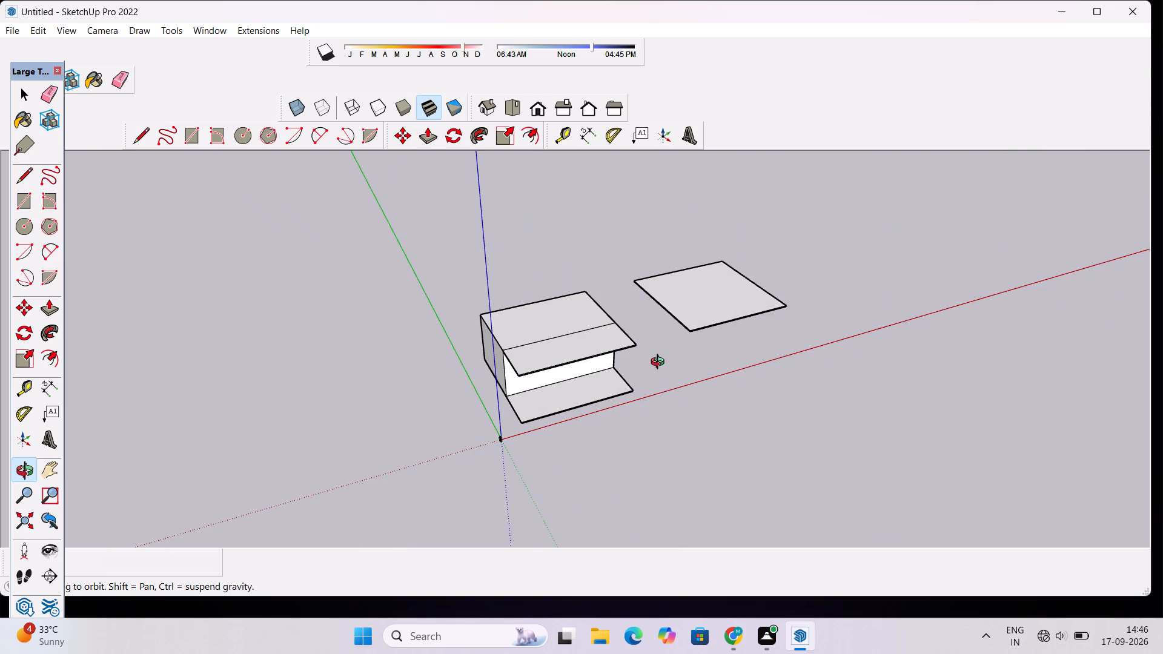
pyautogui.scroll(-4, 550, 355)
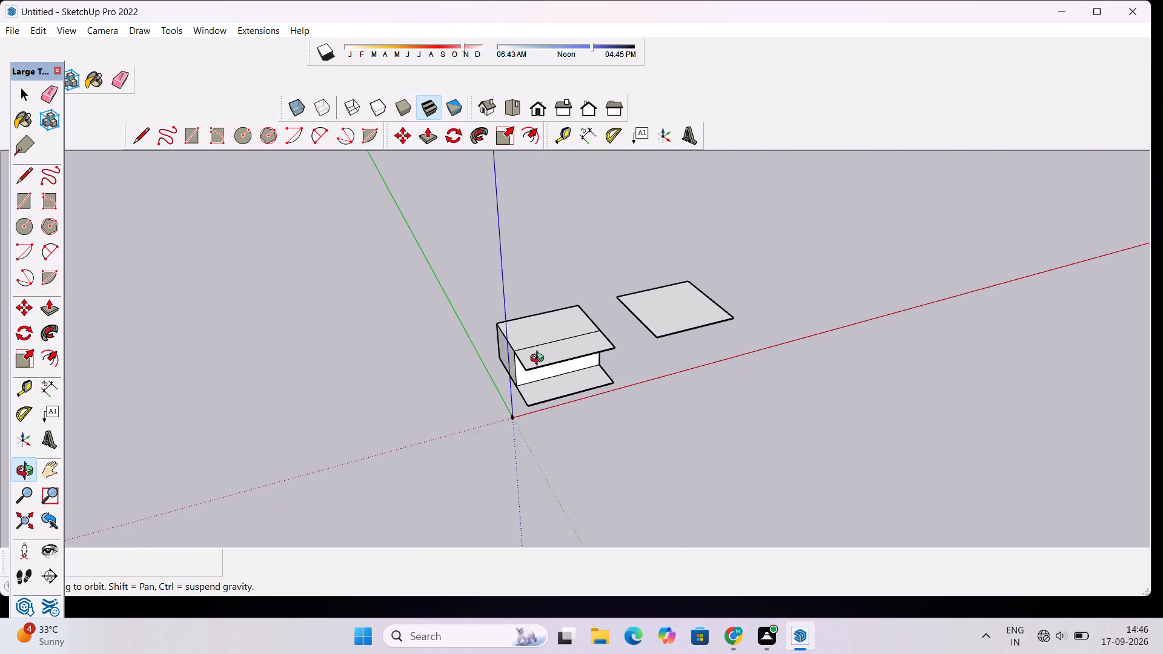
pyautogui.moveTo(409, 380); pyautogui.dragTo(715, 359)
pyautogui.scroll(7, 525, 378)
pyautogui.moveTo(471, 394); pyautogui.dragTo(554, 395)
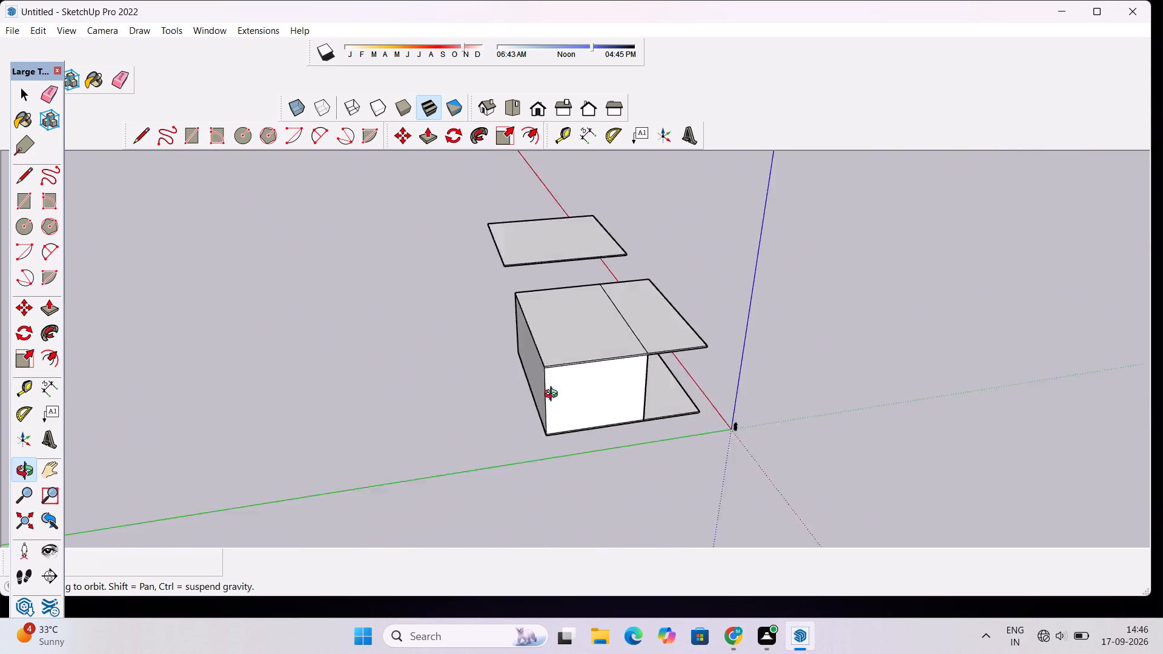
pyautogui.moveTo(554, 395); pyautogui.dragTo(643, 369)
pyautogui.moveTo(827, 344); pyautogui.dragTo(40, 418)
pyautogui.moveTo(654, 363); pyautogui.dragTo(488, 388)
pyautogui.scroll(9, 444, 392)
pyautogui.moveTo(374, 403); pyautogui.dragTo(581, 282)
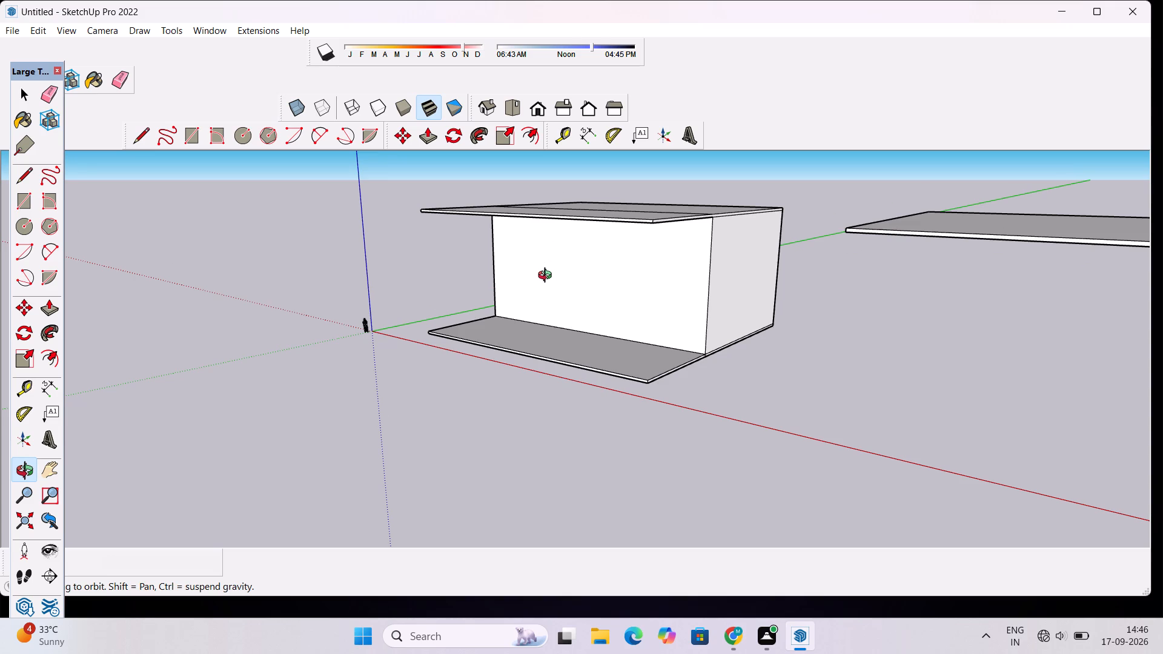
pyautogui.scroll(-3, 547, 272)
pyautogui.moveTo(547, 272); pyautogui.dragTo(634, 429)
pyautogui.scroll(4, 565, 278)
pyautogui.moveTo(436, 315); pyautogui.dragTo(646, 243)
pyautogui.scroll(-4, 649, 241)
pyautogui.moveTo(411, 300); pyautogui.dragTo(594, 259)
pyautogui.scroll(15, 479, 266)
pyautogui.moveTo(621, 291); pyautogui.dragTo(588, 297)
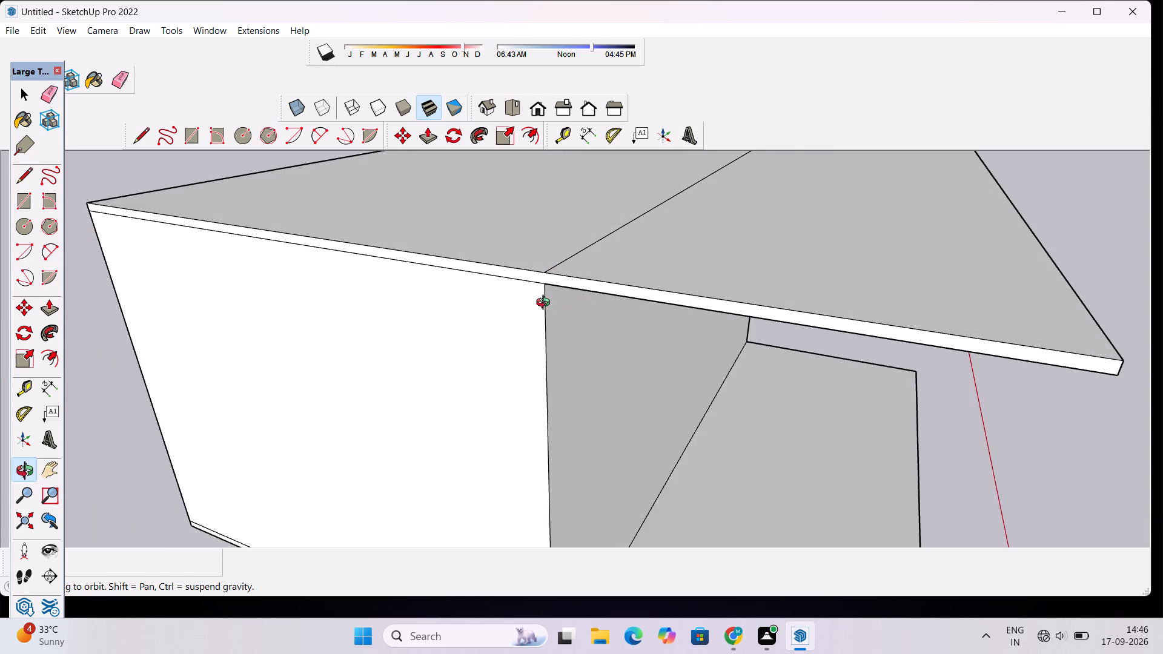
# Draw a 1' vertical line across the roof slab's side edge, from the dividing line's end to the block's front corner.
pyautogui.scroll(7, 544, 304)
pyautogui.press('l')
pyautogui.scroll(4, 542, 259)
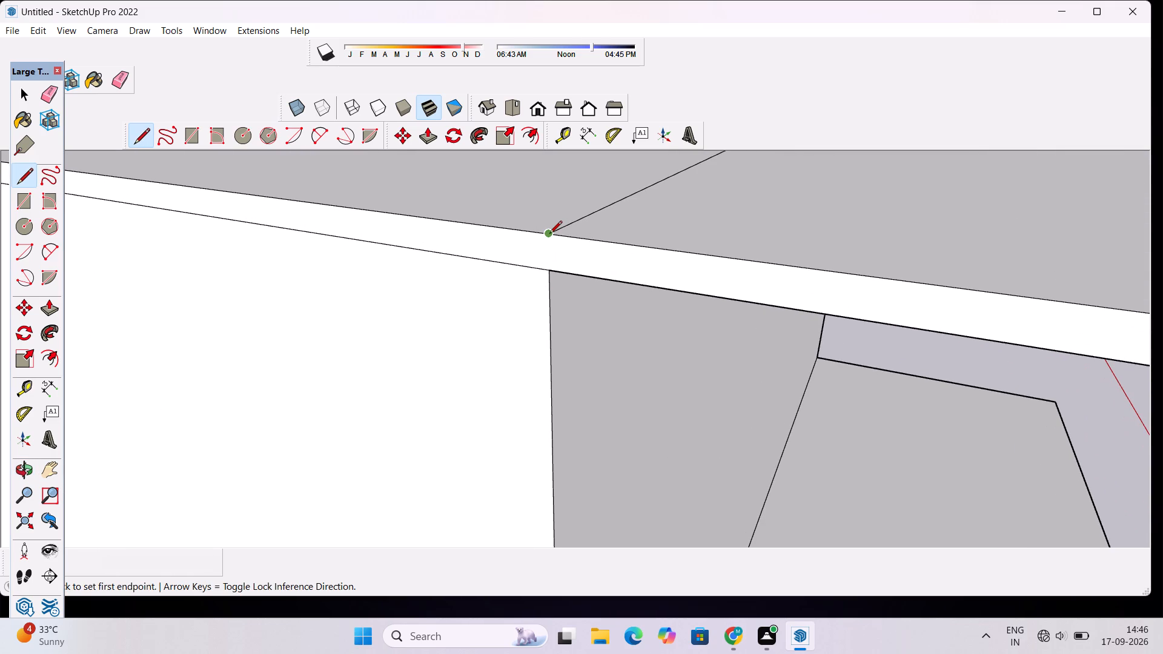
pyautogui.click(549, 234)
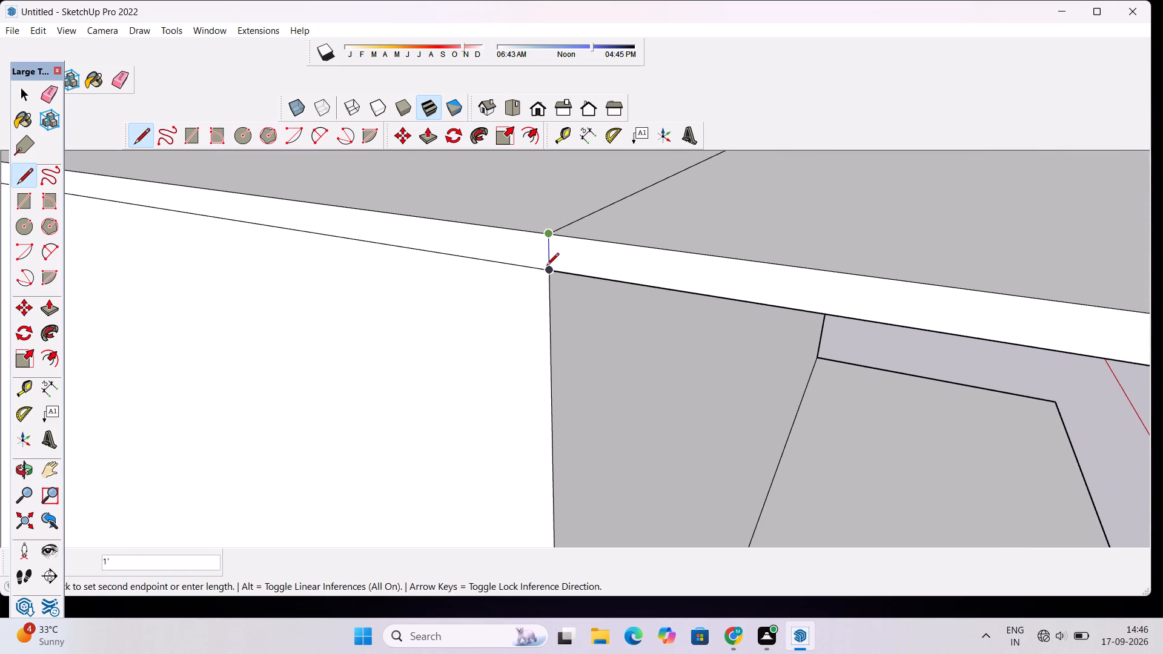
pyautogui.click(546, 271)
# Draw a matching vertical line across the roof slab's opposite side edge, from the dividing line's end down to the block's front corner.
pyautogui.press('o')
pyautogui.scroll(-9, 403, 278)
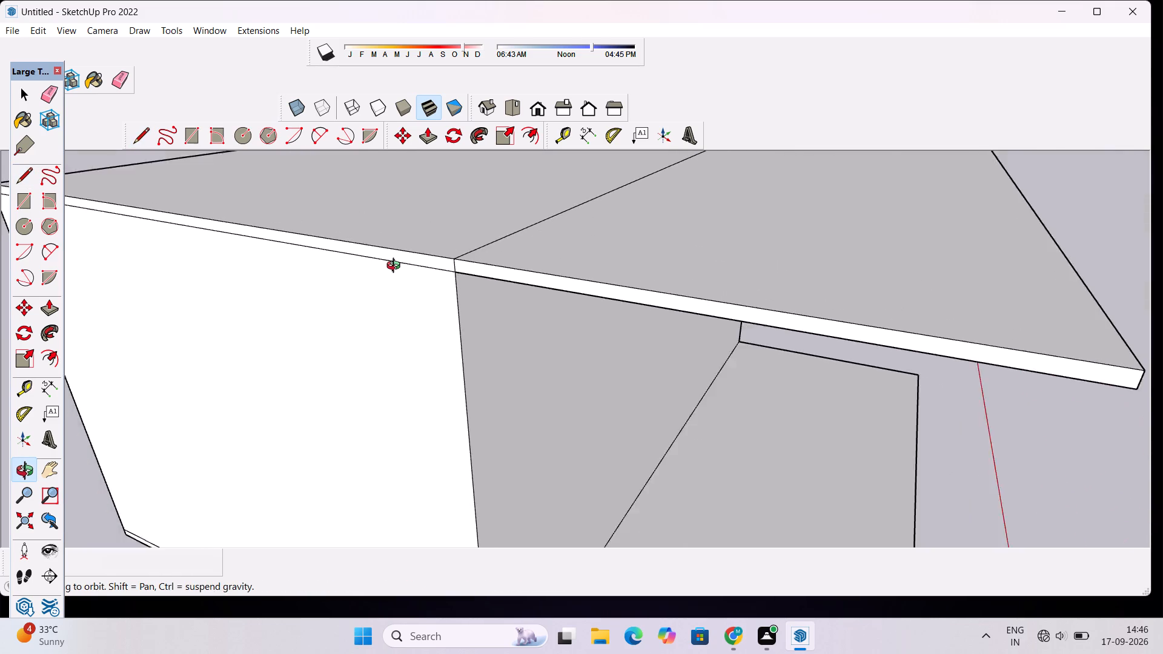
pyautogui.scroll(-15, 396, 267)
pyautogui.moveTo(883, 216); pyautogui.dragTo(503, 274)
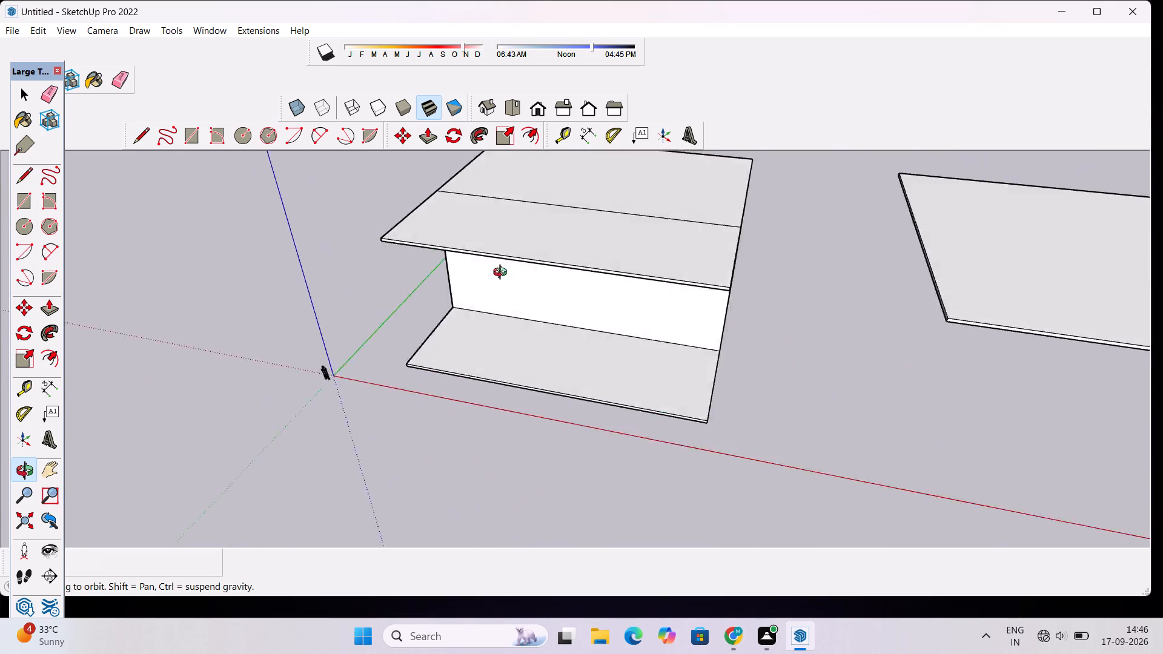
pyautogui.moveTo(503, 274); pyautogui.dragTo(328, 282)
pyautogui.keyDown('shift'); pyautogui.moveTo(792, 342); pyautogui.dragTo(699, 337); pyautogui.keyUp('shift')
pyautogui.scroll(5, 645, 324)
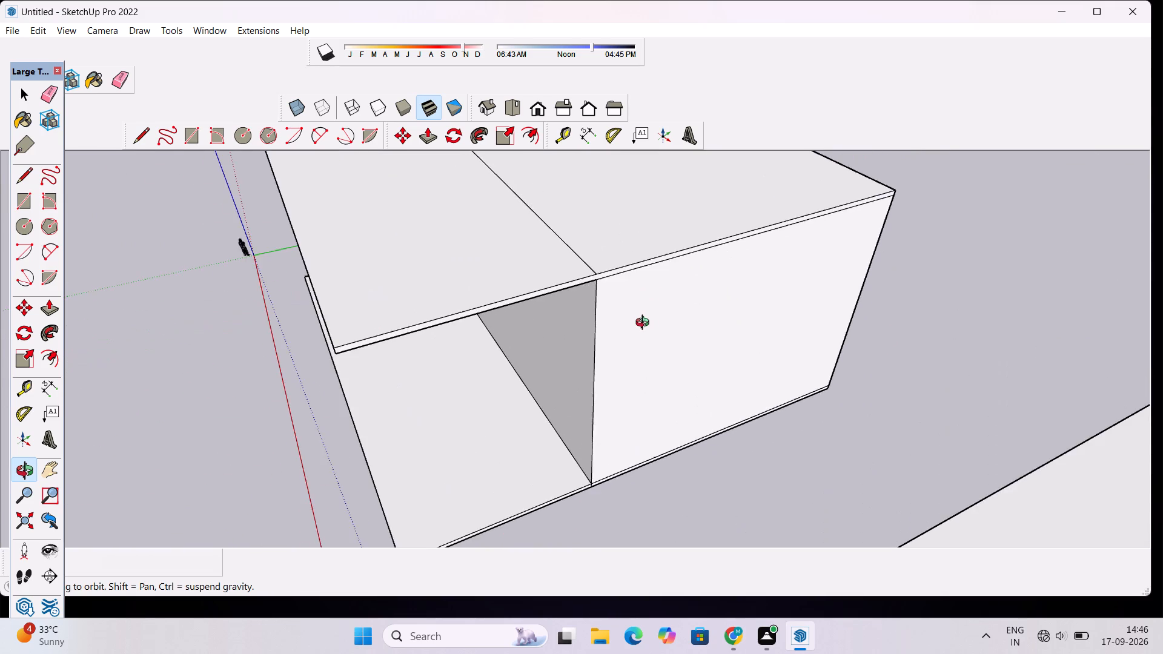
pyautogui.moveTo(632, 349); pyautogui.dragTo(626, 323)
pyautogui.keyDown('shift'); pyautogui.moveTo(590, 282); pyautogui.dragTo(580, 323); pyautogui.keyUp('shift')
pyautogui.scroll(3, 580, 323)
pyautogui.press('l')
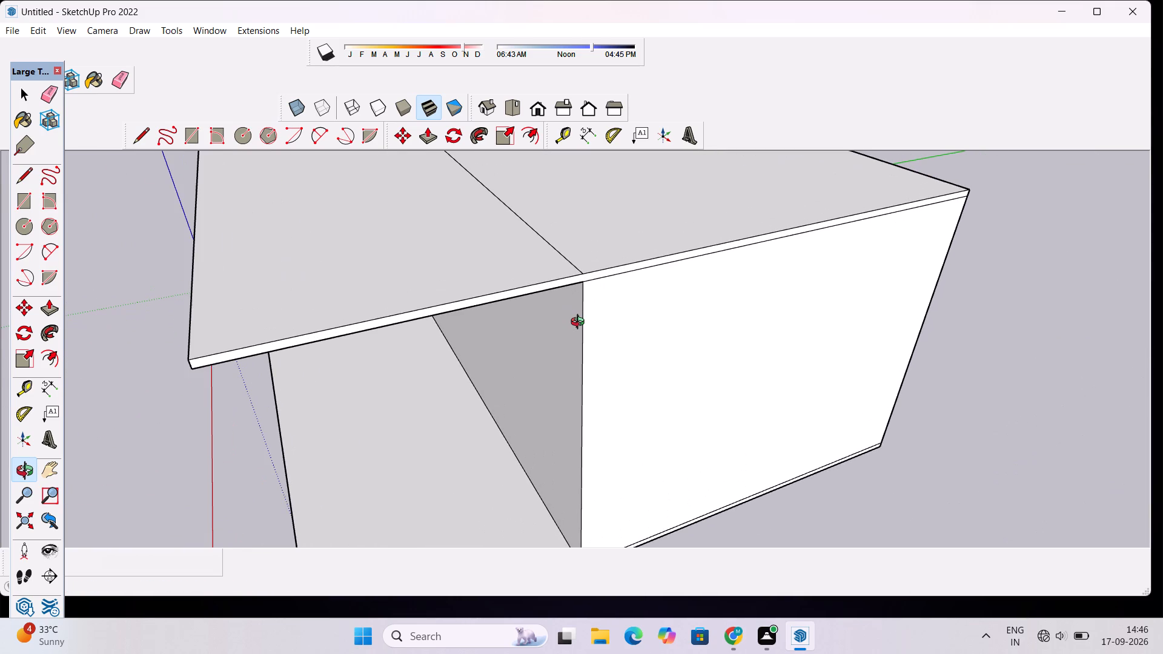
pyautogui.scroll(14, 580, 274)
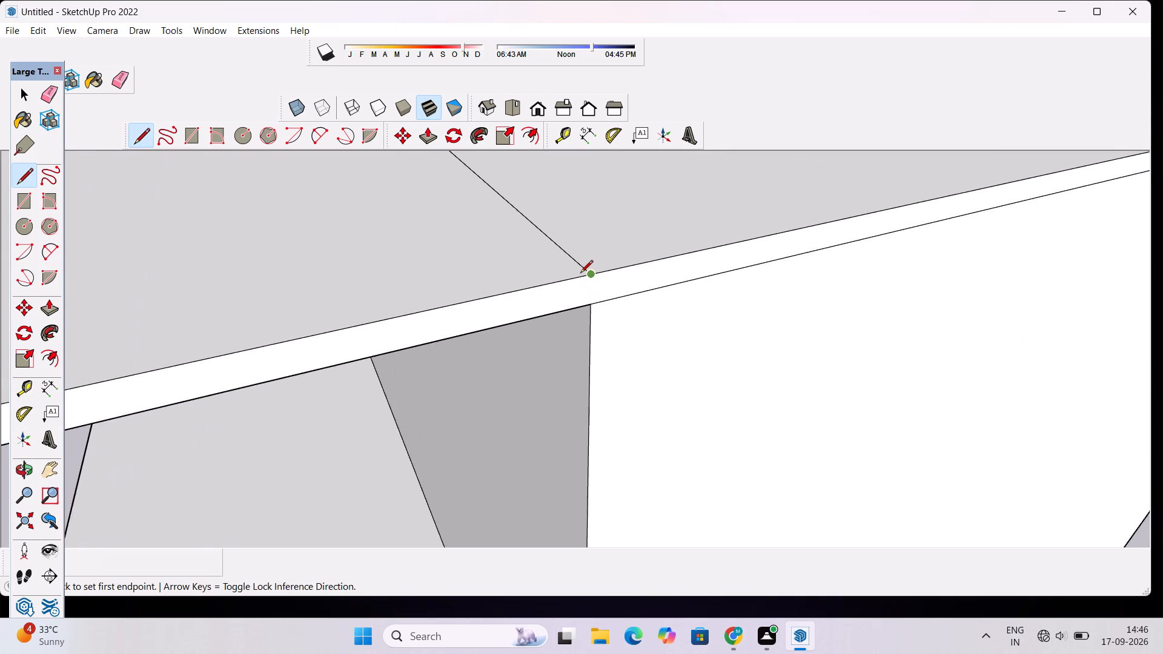
pyautogui.click(592, 276)
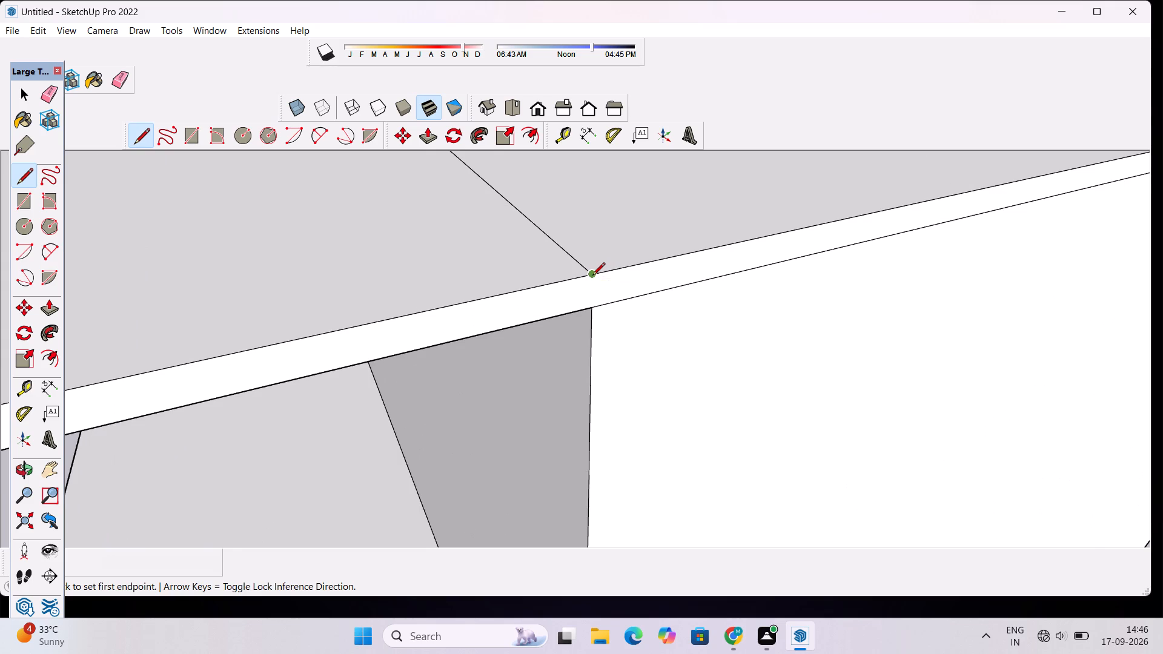
pyautogui.click(594, 307)
pyautogui.press('space')
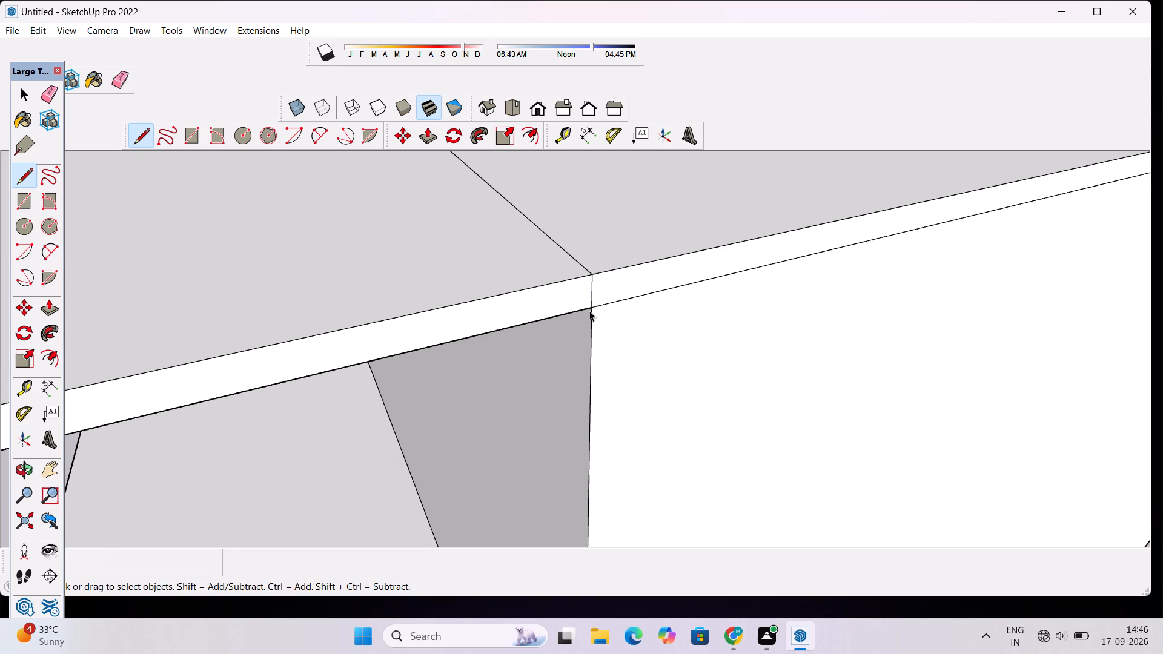
# Examine the divided roof slab from above, from the front and from the side, checking the split at its edges.
pyautogui.write('o')
pyautogui.scroll(-11, 565, 311)
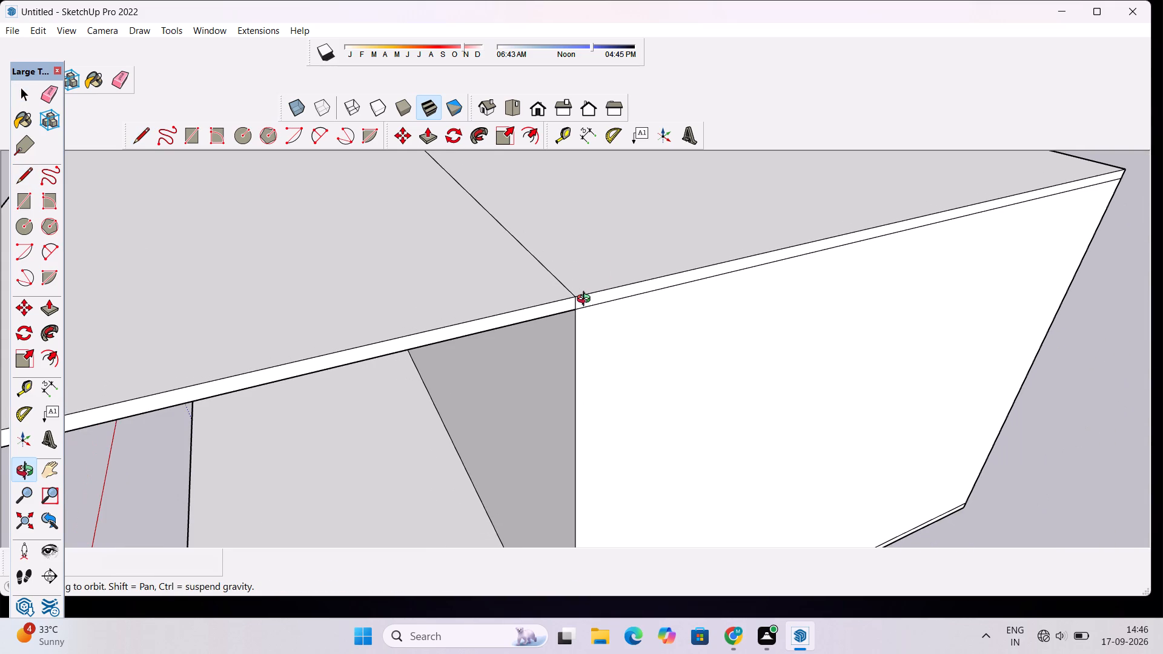
pyautogui.scroll(-13, 557, 351)
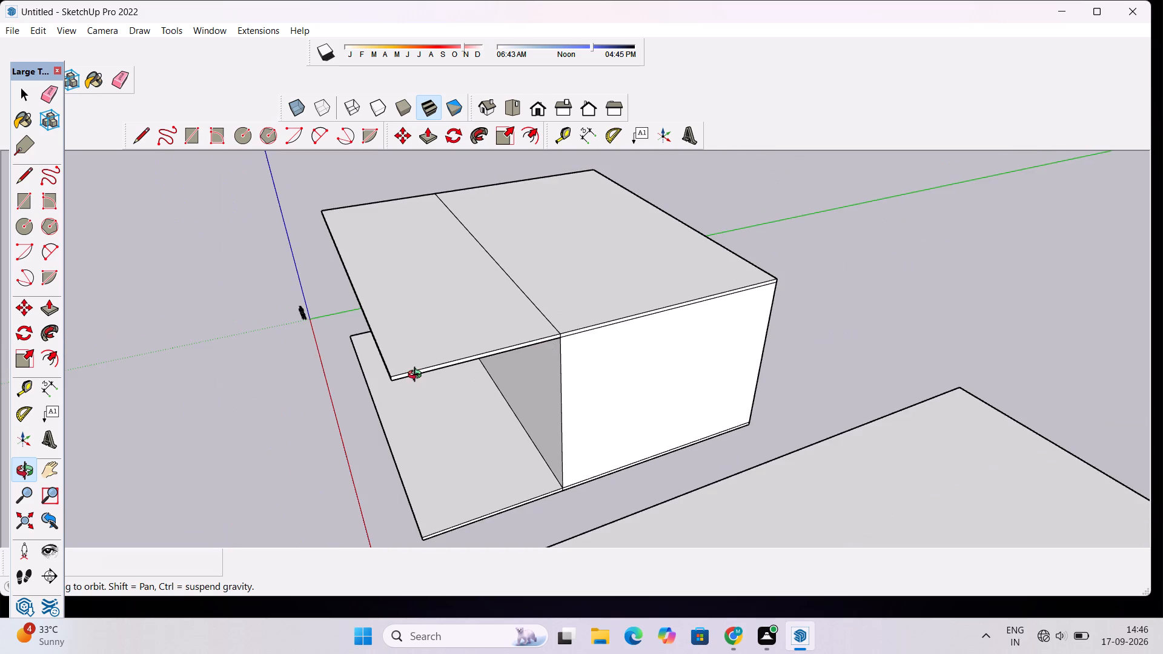
pyautogui.moveTo(417, 376); pyautogui.dragTo(603, 354)
pyautogui.scroll(-5, 536, 357)
pyautogui.moveTo(485, 378); pyautogui.dragTo(595, 490)
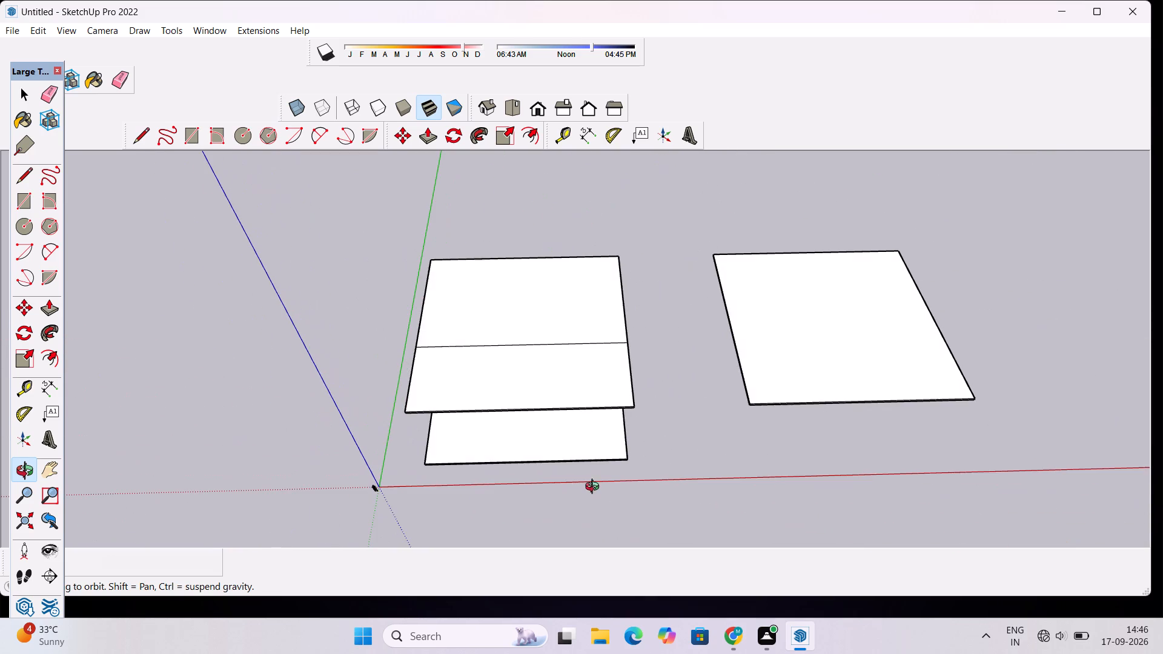
pyautogui.scroll(3, 561, 387)
pyautogui.keyDown('shift'); pyautogui.moveTo(581, 346); pyautogui.dragTo(515, 374); pyautogui.keyUp('shift')
pyautogui.scroll(-5, 515, 374)
pyautogui.moveTo(558, 441); pyautogui.dragTo(557, 443)
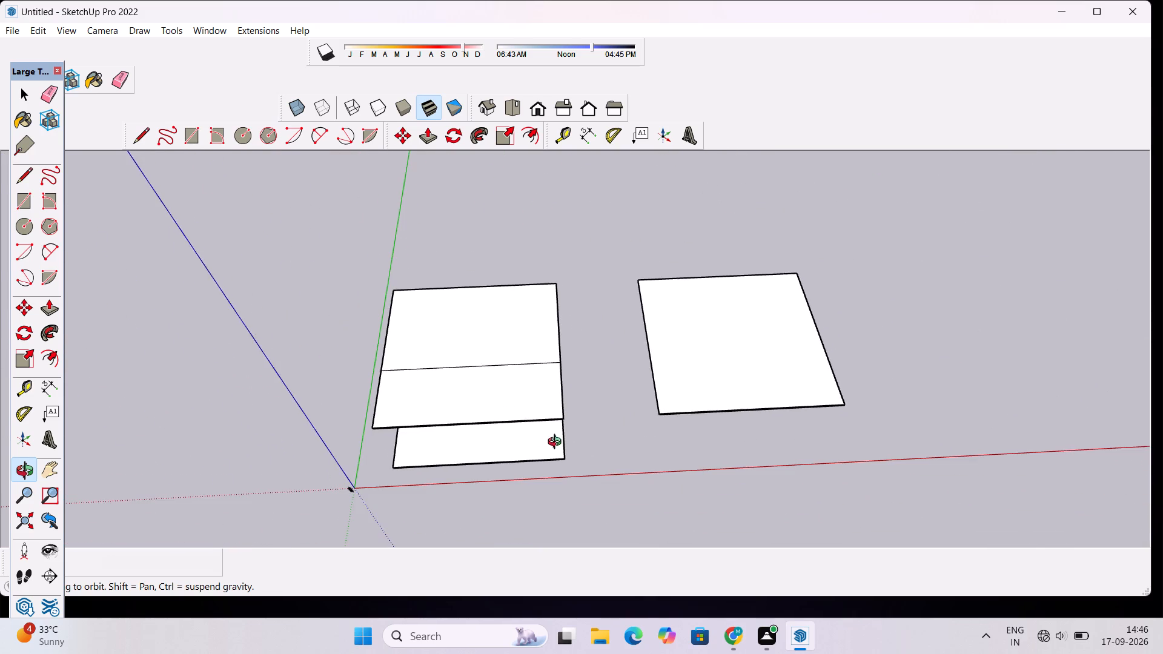
pyautogui.moveTo(557, 443); pyautogui.dragTo(280, 326)
pyautogui.keyDown('shift'); pyautogui.moveTo(483, 328); pyautogui.dragTo(464, 410); pyautogui.keyUp('shift')
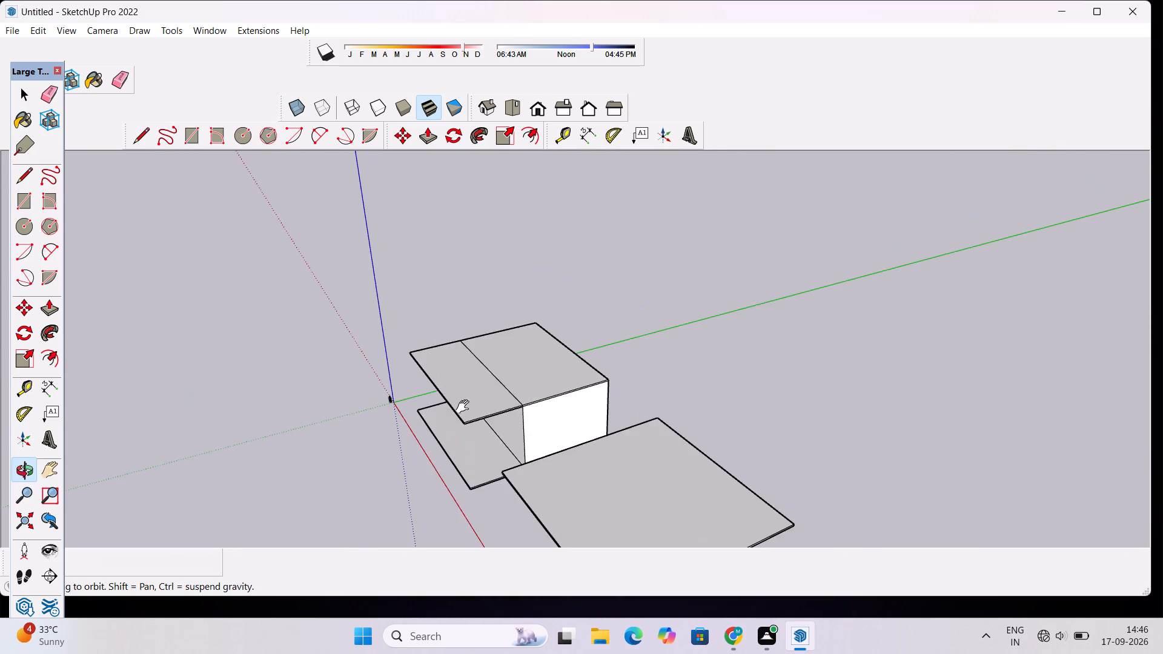
pyautogui.scroll(5, 513, 386)
pyautogui.keyDown('shift'); pyautogui.moveTo(556, 434); pyautogui.dragTo(556, 395); pyautogui.keyUp('shift')
pyautogui.scroll(2, 556, 395)
pyautogui.keyDown('shift'); pyautogui.moveTo(556, 398); pyautogui.dragTo(529, 396); pyautogui.keyUp('shift')
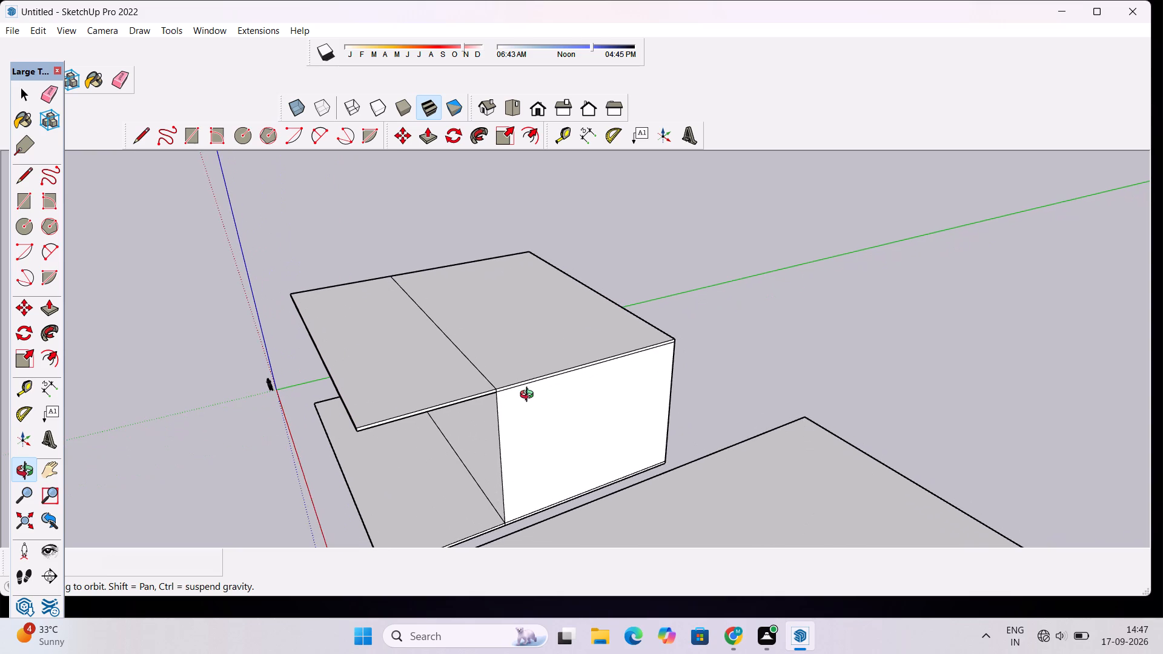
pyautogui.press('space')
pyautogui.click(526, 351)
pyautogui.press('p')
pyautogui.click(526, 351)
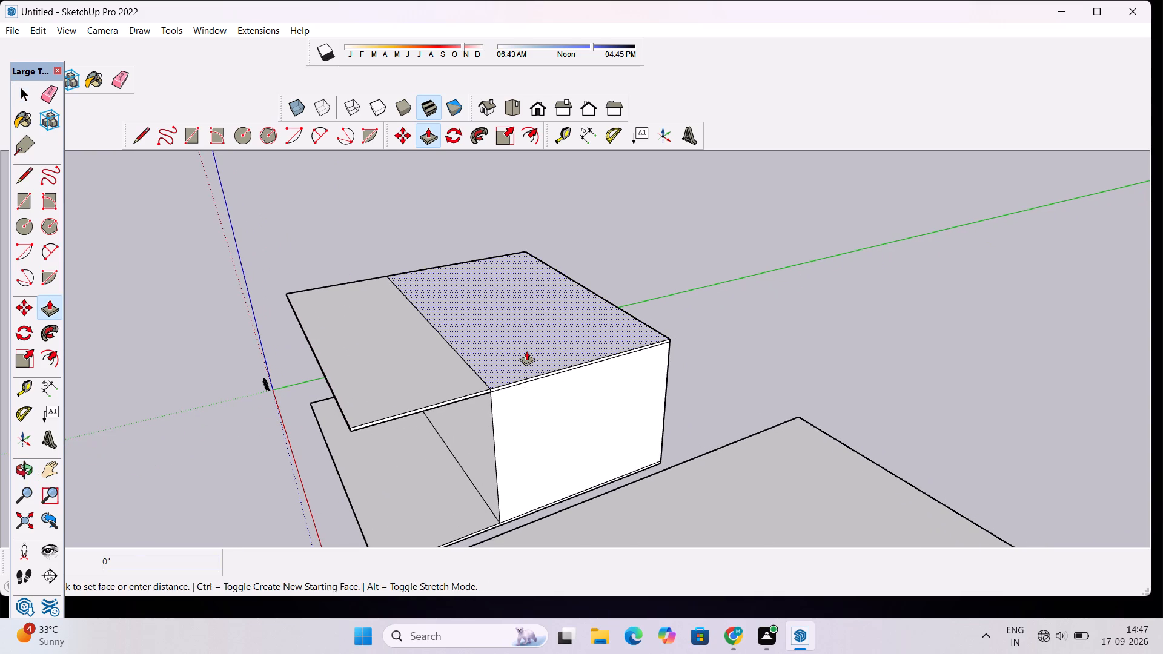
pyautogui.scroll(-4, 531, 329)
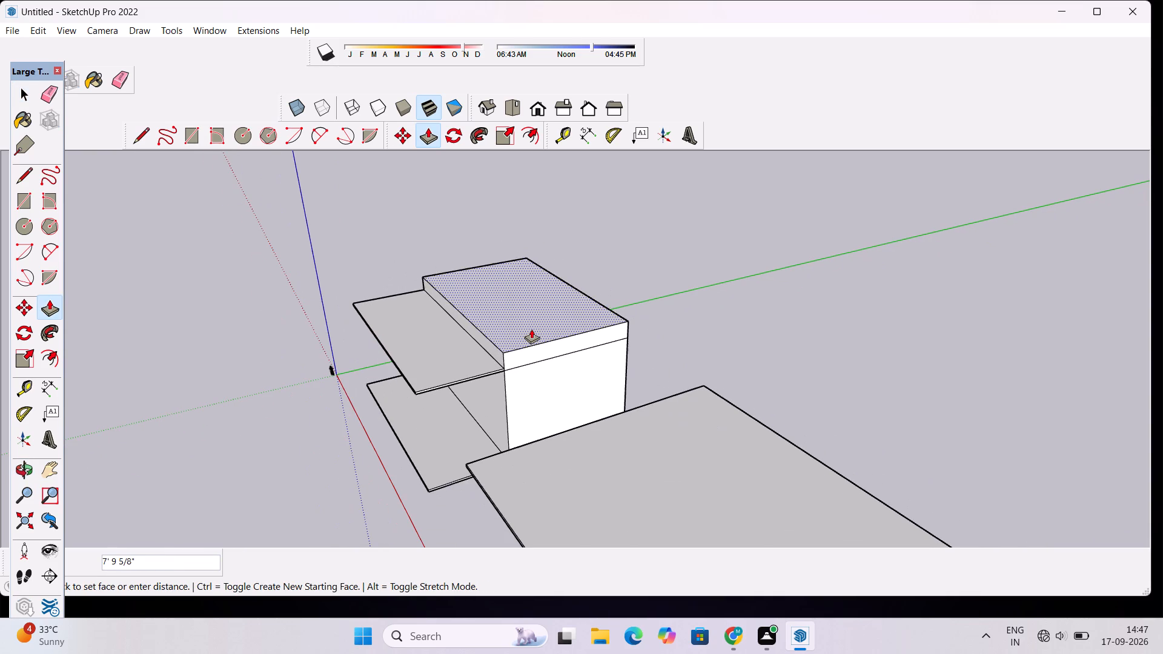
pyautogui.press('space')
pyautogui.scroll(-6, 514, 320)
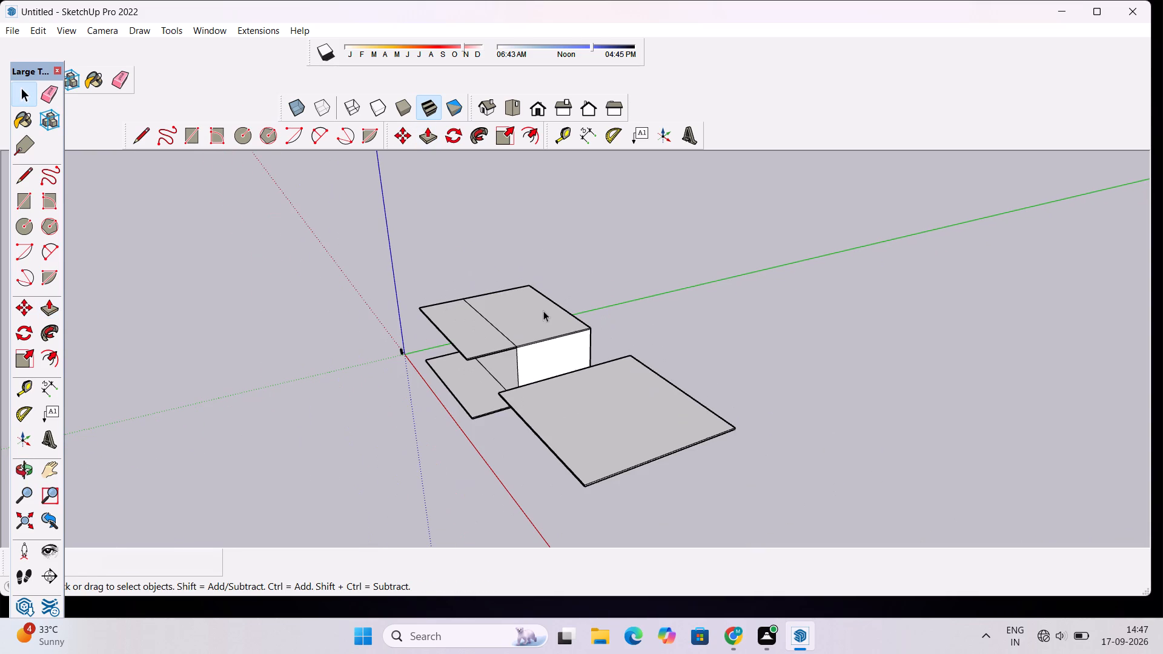
# Measure the ground-floor block's height along its front corner edge, from the base slab's top to the roof slab's underside.
pyautogui.press('o')
pyautogui.moveTo(474, 396); pyautogui.dragTo(582, 368)
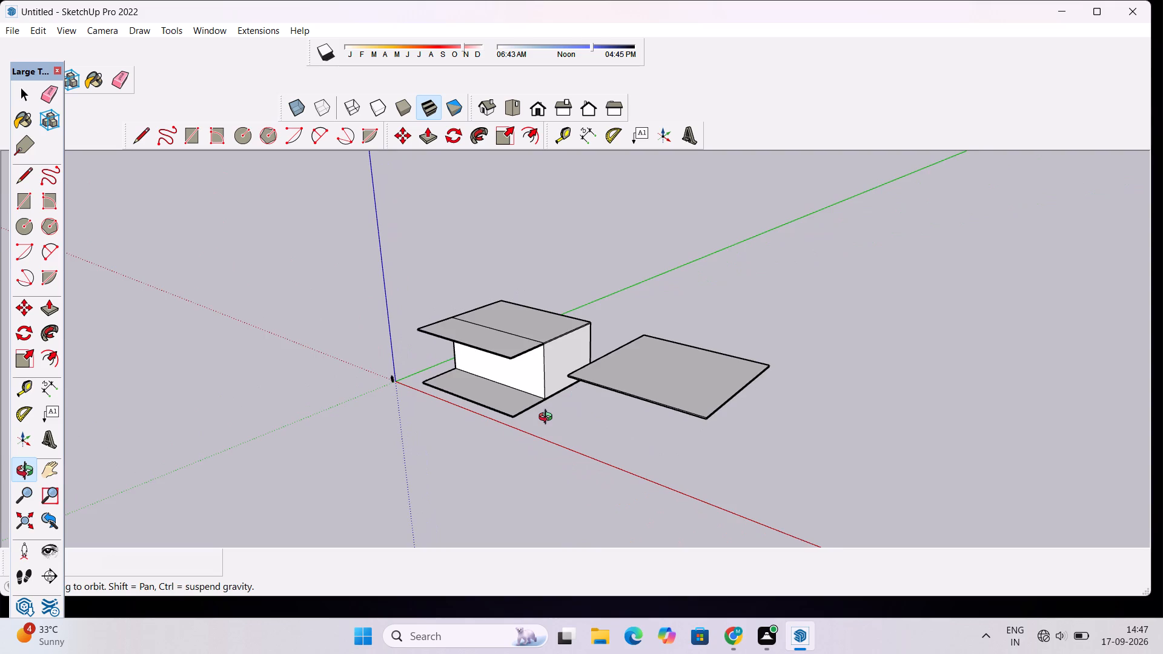
pyautogui.scroll(9, 541, 420)
pyautogui.keyDown('shift'); pyautogui.moveTo(540, 386); pyautogui.dragTo(525, 398); pyautogui.keyUp('shift')
pyautogui.scroll(3, 524, 398)
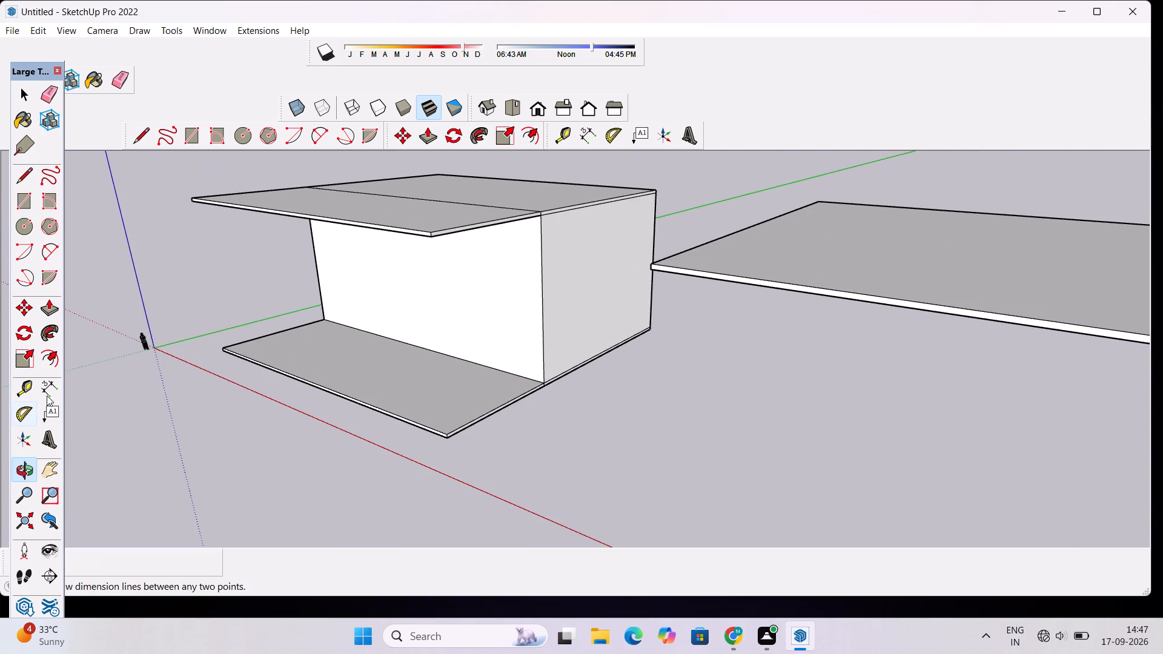
pyautogui.click(47, 395)
pyautogui.scroll(6, 552, 378)
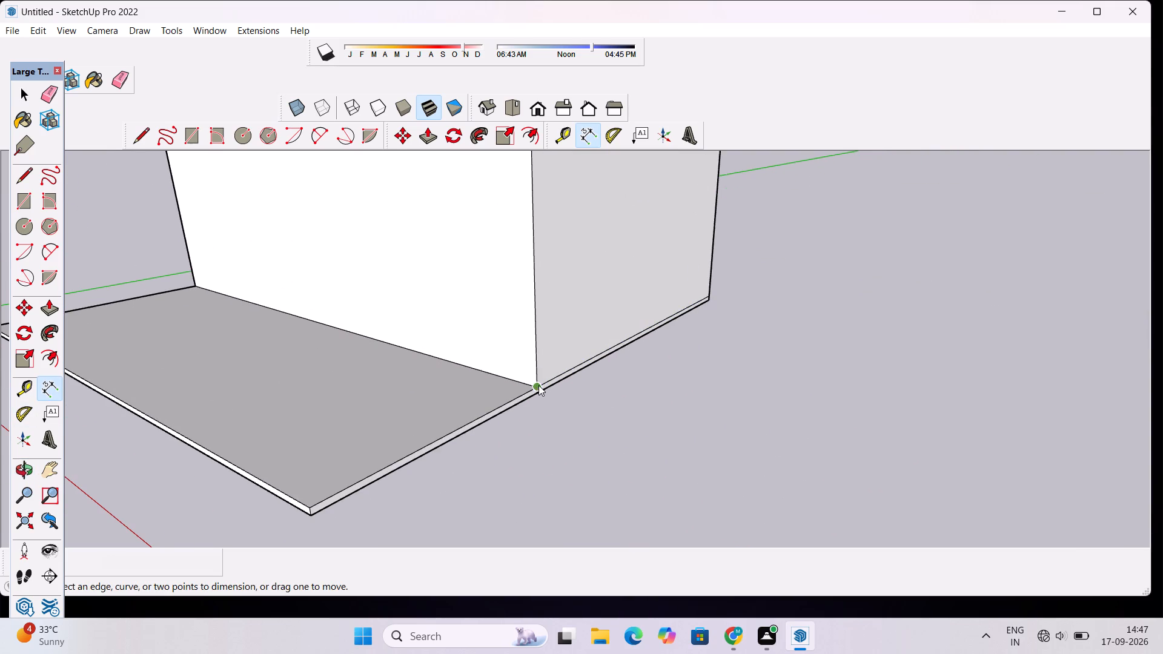
pyautogui.click(535, 387)
pyautogui.scroll(-10, 533, 365)
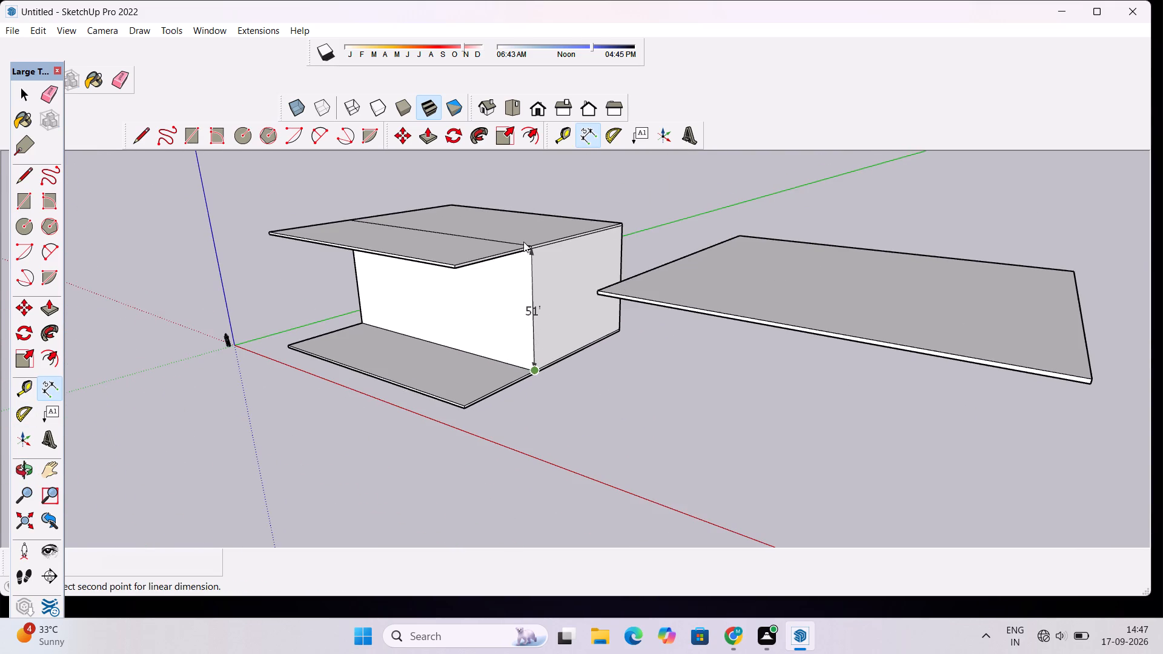
pyautogui.scroll(5, 524, 240)
pyautogui.click(540, 257)
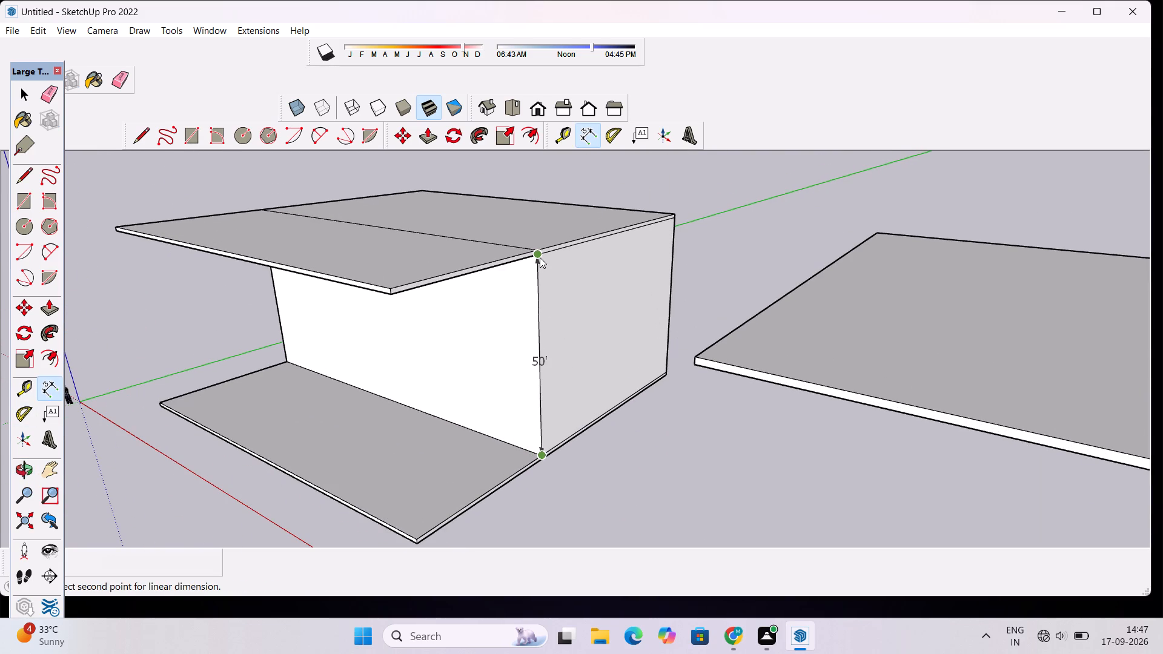
pyautogui.press('space')
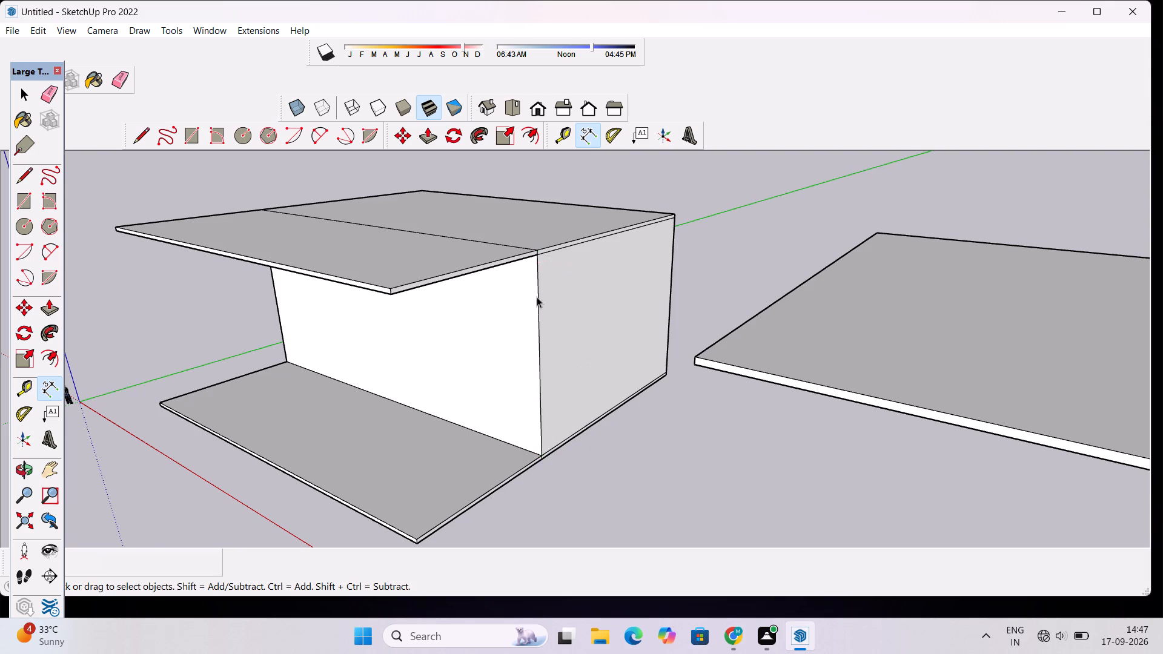
pyautogui.scroll(-2, 535, 279)
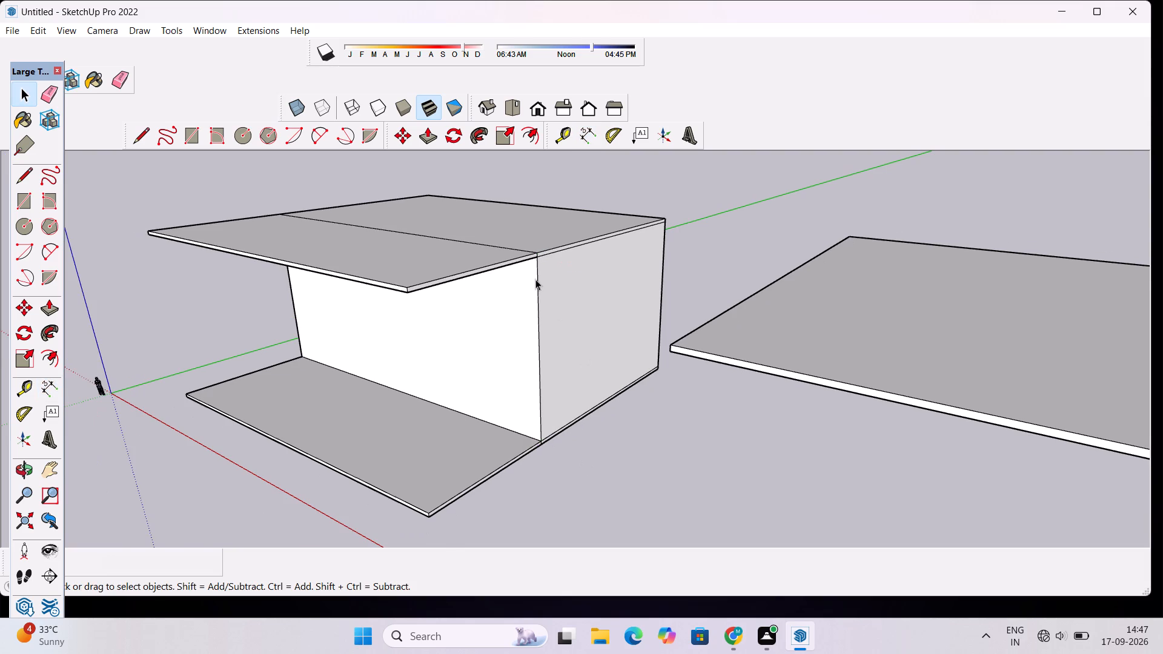
# Push/Pull the roof slab's rear top face, behind the dividing line, up 50' to form the upper storey.
pyautogui.press('o')
pyautogui.moveTo(535, 279); pyautogui.dragTo(512, 335)
pyautogui.scroll(-4, 511, 335)
pyautogui.keyDown('shift'); pyautogui.moveTo(595, 286); pyautogui.dragTo(582, 360); pyautogui.keyUp('shift')
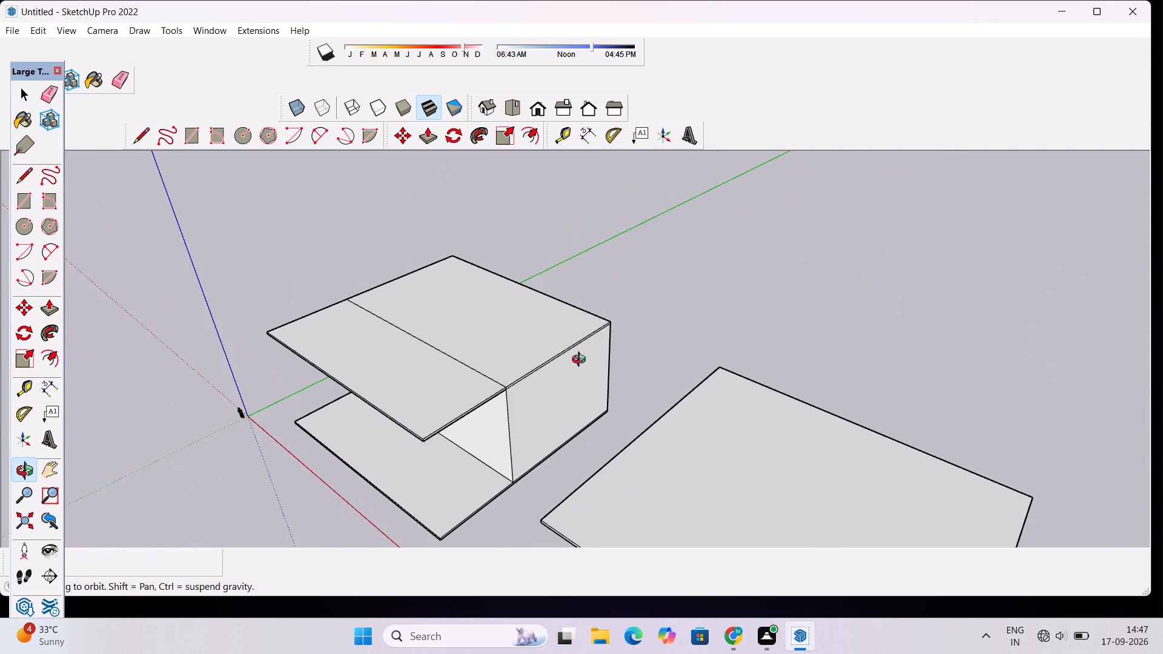
pyautogui.scroll(-4, 580, 358)
pyautogui.moveTo(628, 369); pyautogui.dragTo(584, 383)
pyautogui.scroll(4, 531, 321)
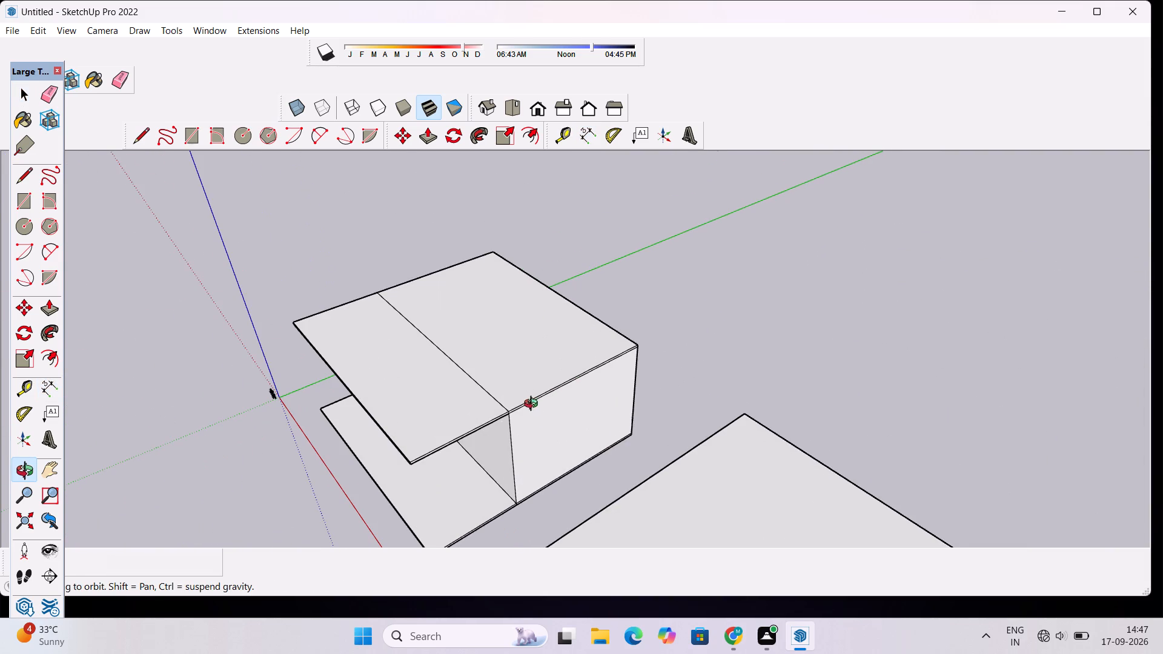
pyautogui.moveTo(540, 418); pyautogui.dragTo(555, 439)
pyautogui.scroll(3, 495, 391)
pyautogui.keyDown('shift'); pyautogui.moveTo(522, 395); pyautogui.dragTo(502, 369); pyautogui.keyUp('shift')
pyautogui.scroll(2, 501, 369)
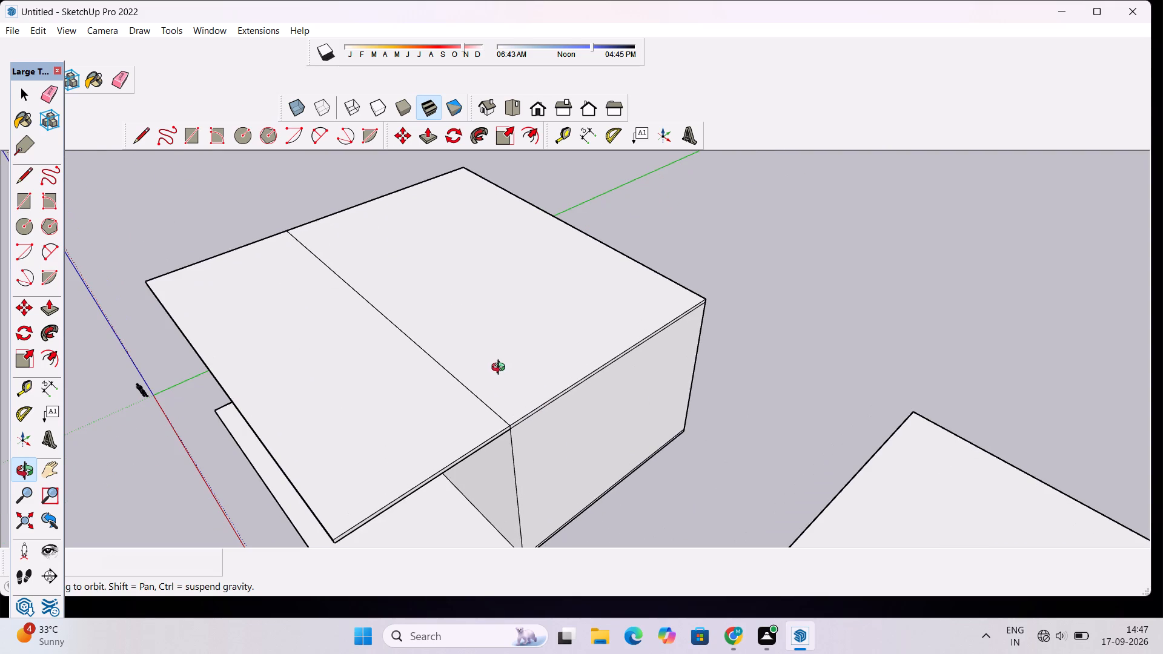
pyautogui.press('p')
pyautogui.click(517, 350)
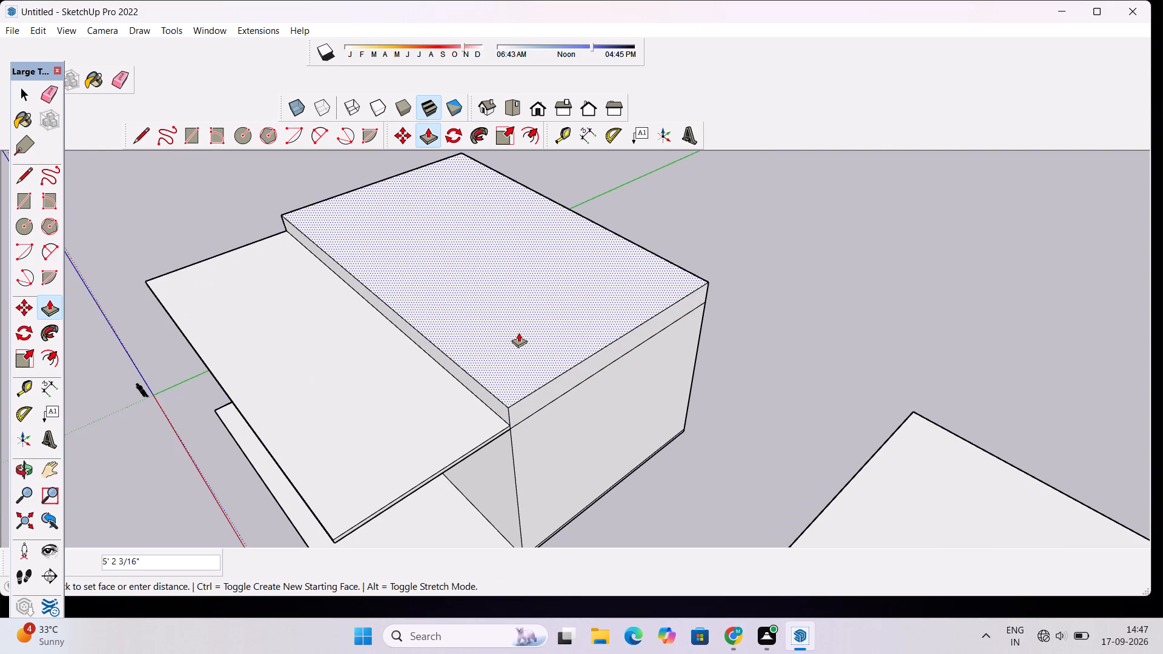
pyautogui.scroll(-6, 519, 332)
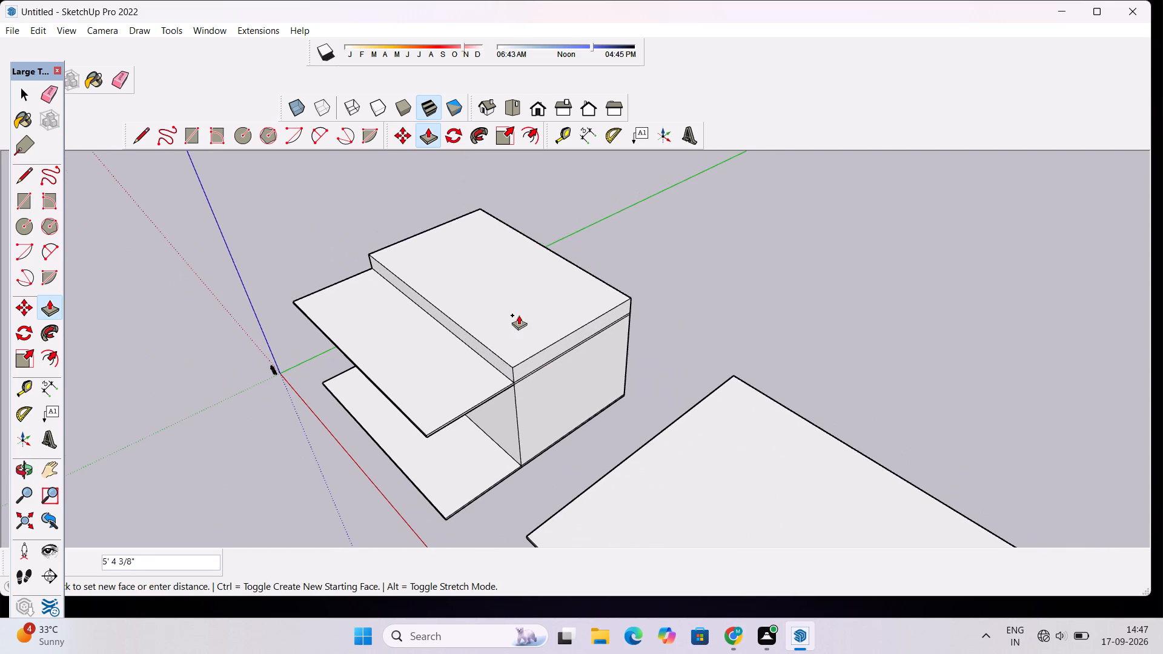
pyautogui.write("50'")
pyautogui.press('Return')
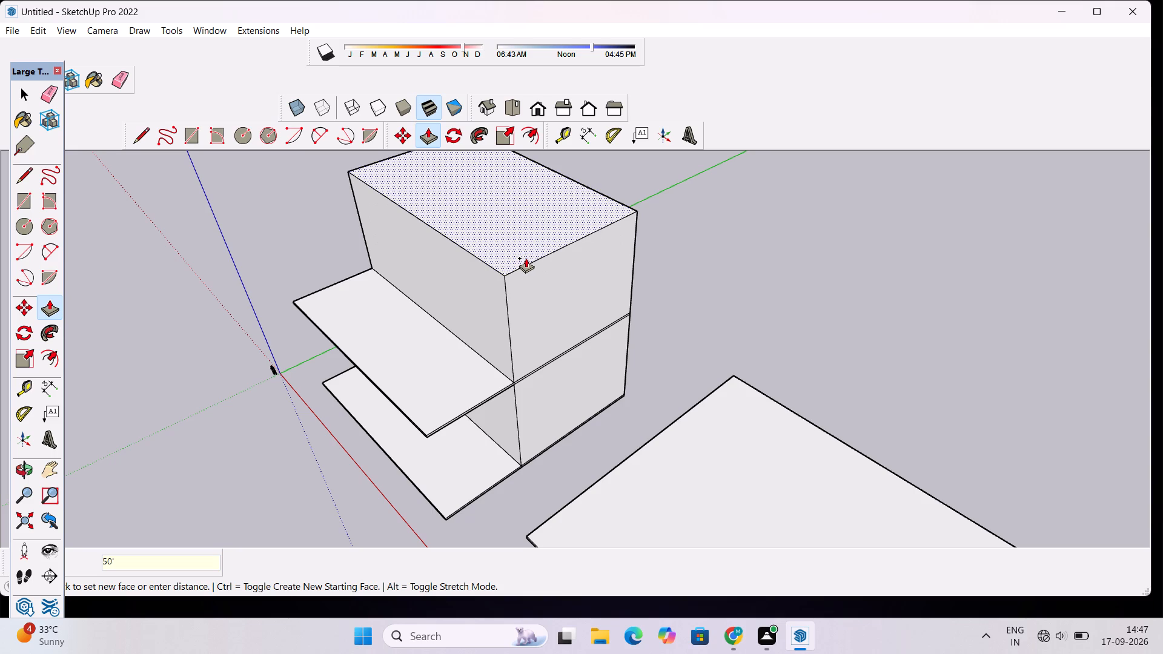
# Examine the two-storey block from the front, from above and from the opposite side.
pyautogui.press('o')
pyautogui.scroll(-3, 503, 279)
pyautogui.moveTo(321, 406); pyautogui.dragTo(504, 223)
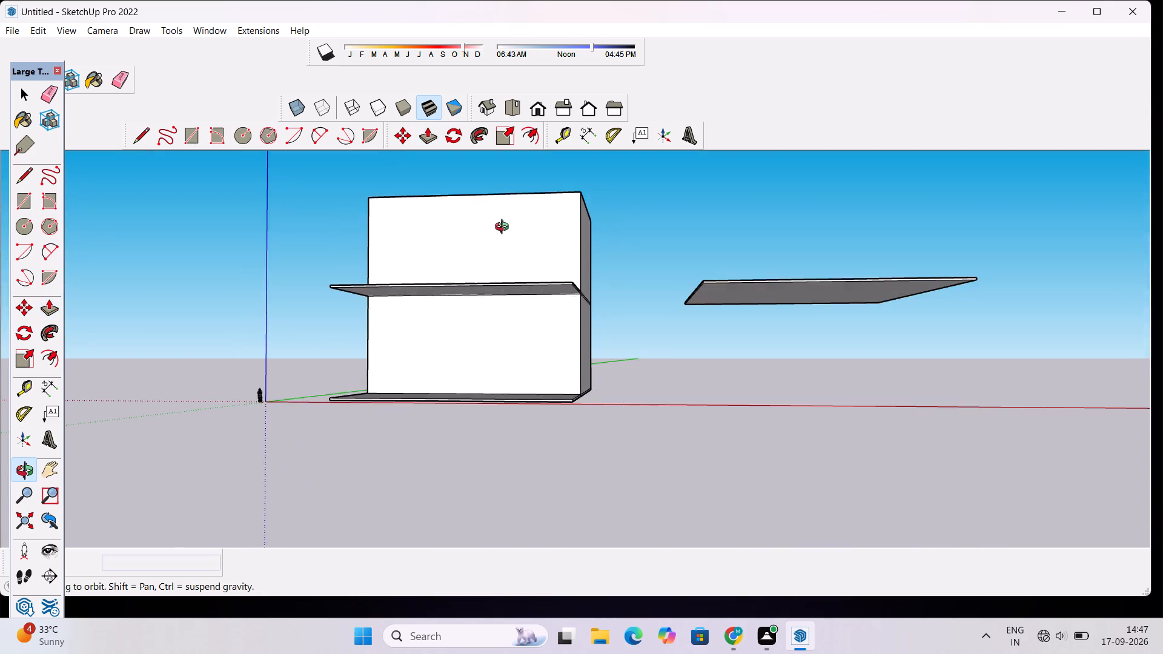
pyautogui.moveTo(502, 241); pyautogui.dragTo(515, 440)
pyautogui.scroll(4, 508, 365)
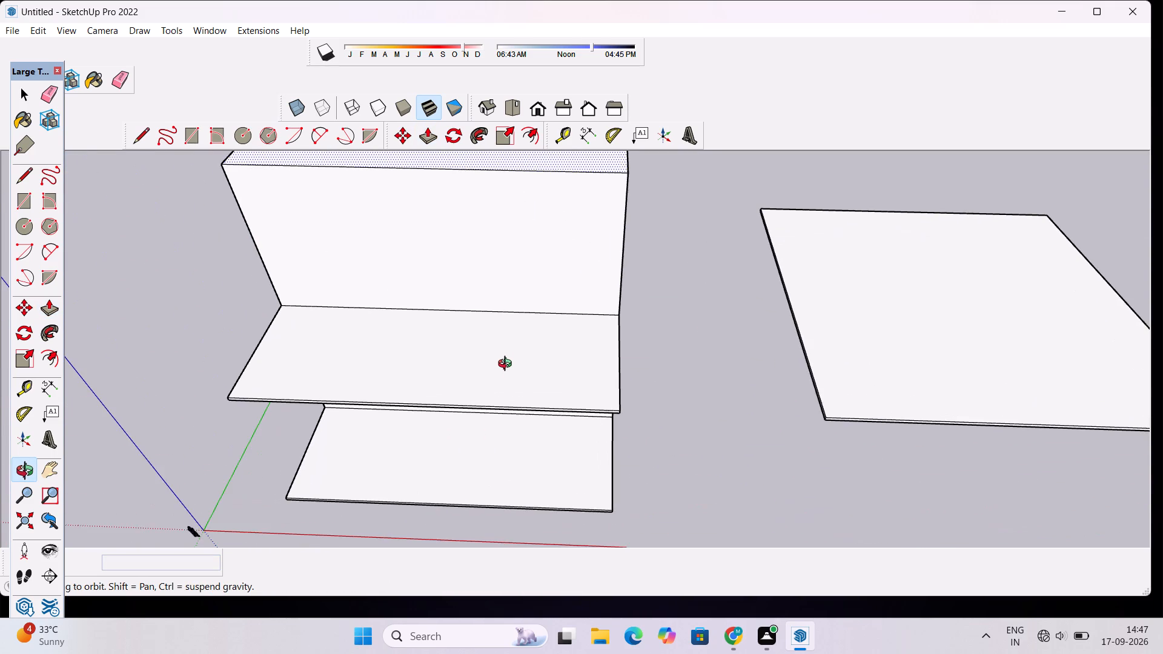
pyautogui.keyDown('shift'); pyautogui.moveTo(526, 315); pyautogui.dragTo(497, 365); pyautogui.keyUp('shift')
pyautogui.scroll(-6, 492, 358)
pyautogui.scroll(-4, 567, 338)
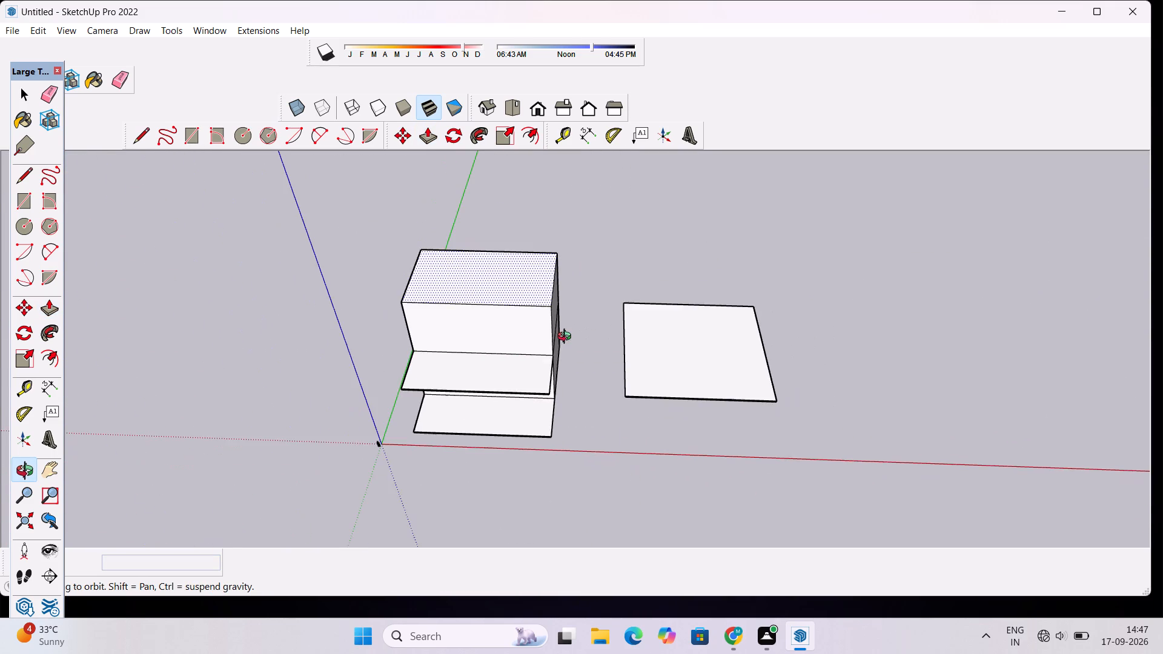
pyautogui.moveTo(517, 348); pyautogui.dragTo(763, 309)
pyautogui.scroll(4, 577, 336)
pyautogui.moveTo(595, 316); pyautogui.dragTo(557, 389)
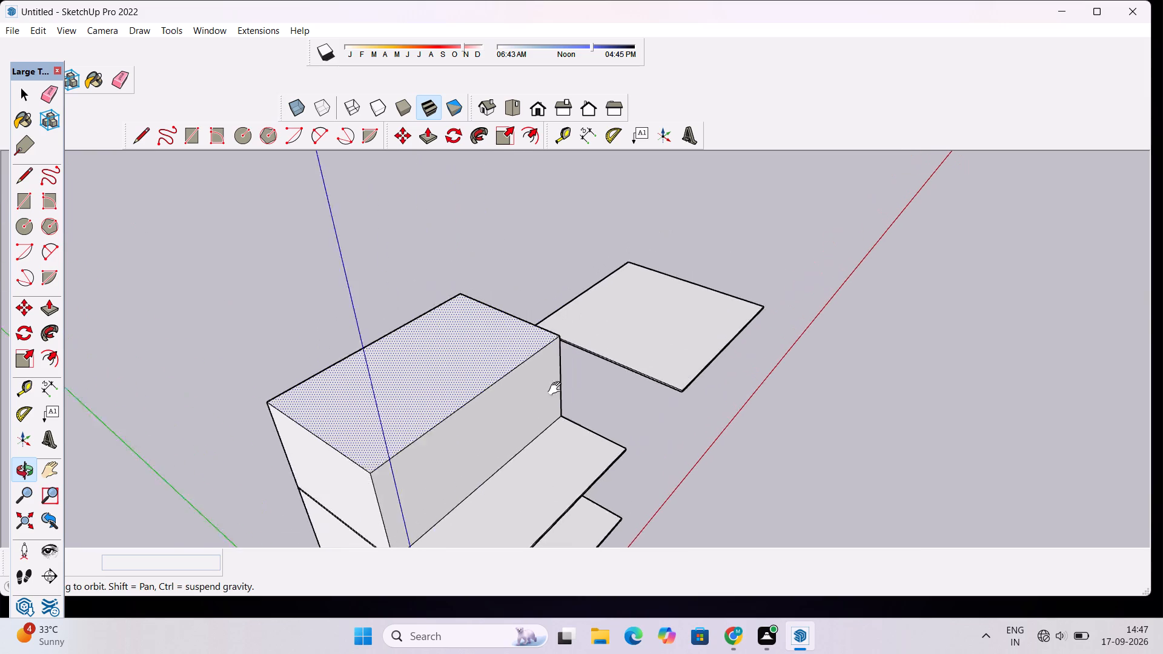
# Copy the detached spare slab onto the upper storey's top, placing its bottom rear corner on the block's matching top corner.
pyautogui.moveTo(557, 389); pyautogui.dragTo(555, 392)
pyautogui.scroll(3, 552, 383)
pyautogui.moveTo(573, 352); pyautogui.dragTo(579, 397)
pyautogui.scroll(3, 572, 357)
pyautogui.moveTo(512, 357); pyautogui.dragTo(583, 348)
pyautogui.scroll(1, 545, 336)
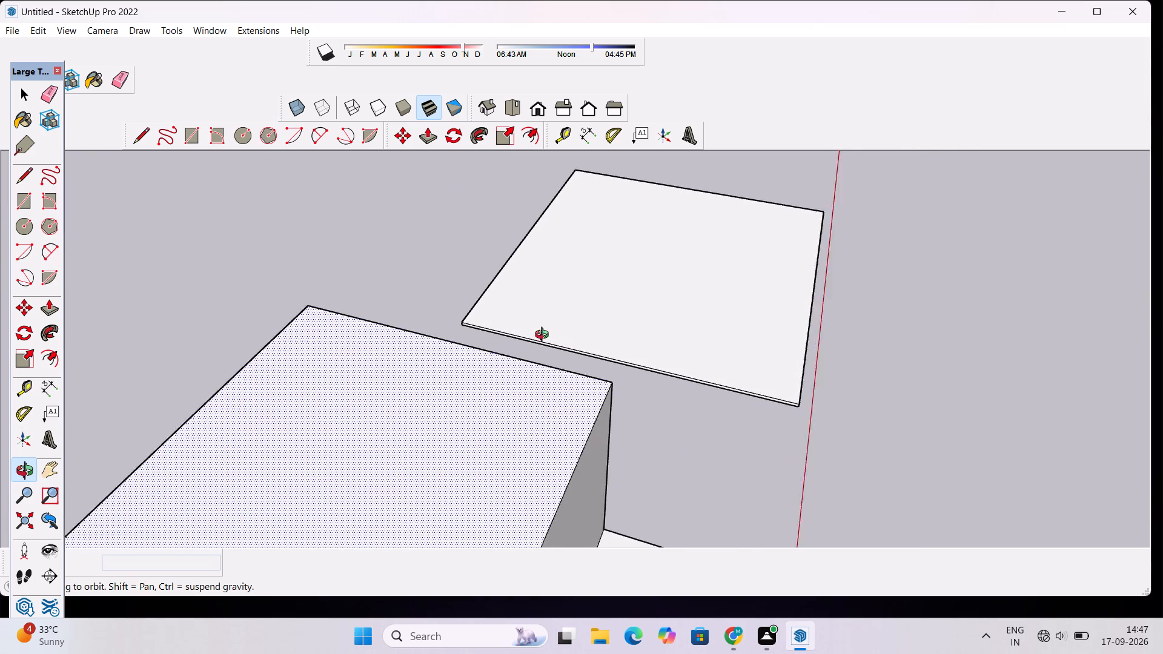
pyautogui.scroll(2, 545, 336)
pyautogui.keyDown('shift'); pyautogui.moveTo(543, 336); pyautogui.dragTo(536, 357); pyautogui.keyUp('shift')
pyautogui.scroll(1, 535, 358)
pyautogui.press('space')
pyautogui.click(522, 312)
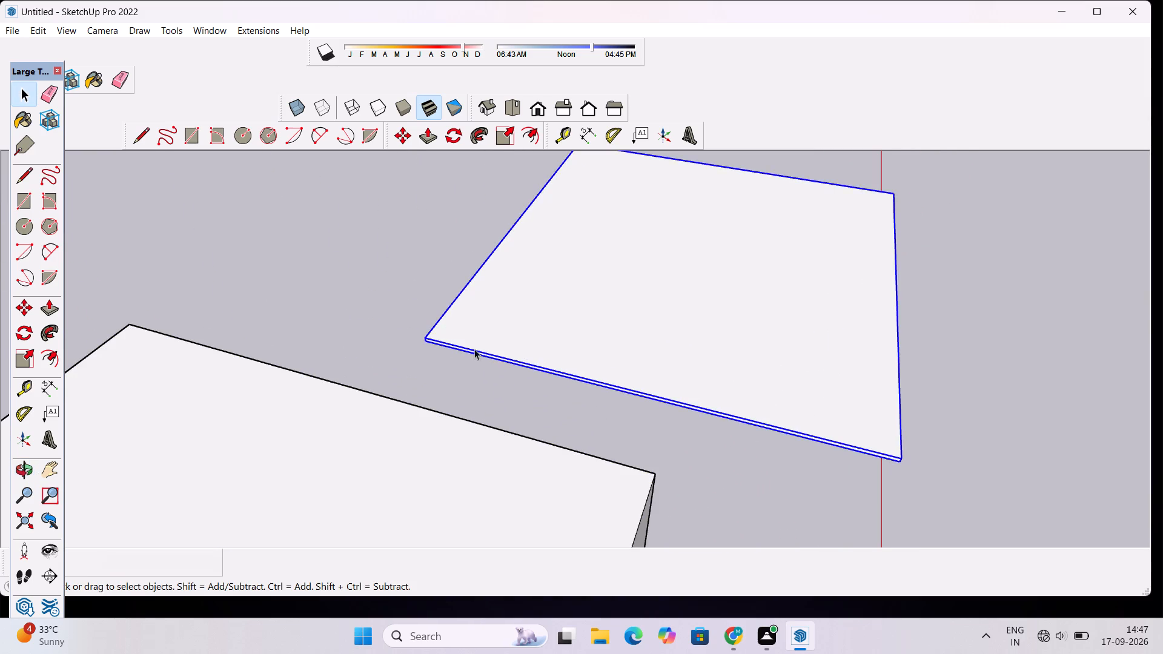
pyautogui.scroll(3, 448, 361)
pyautogui.press('m')
pyautogui.scroll(11, 411, 329)
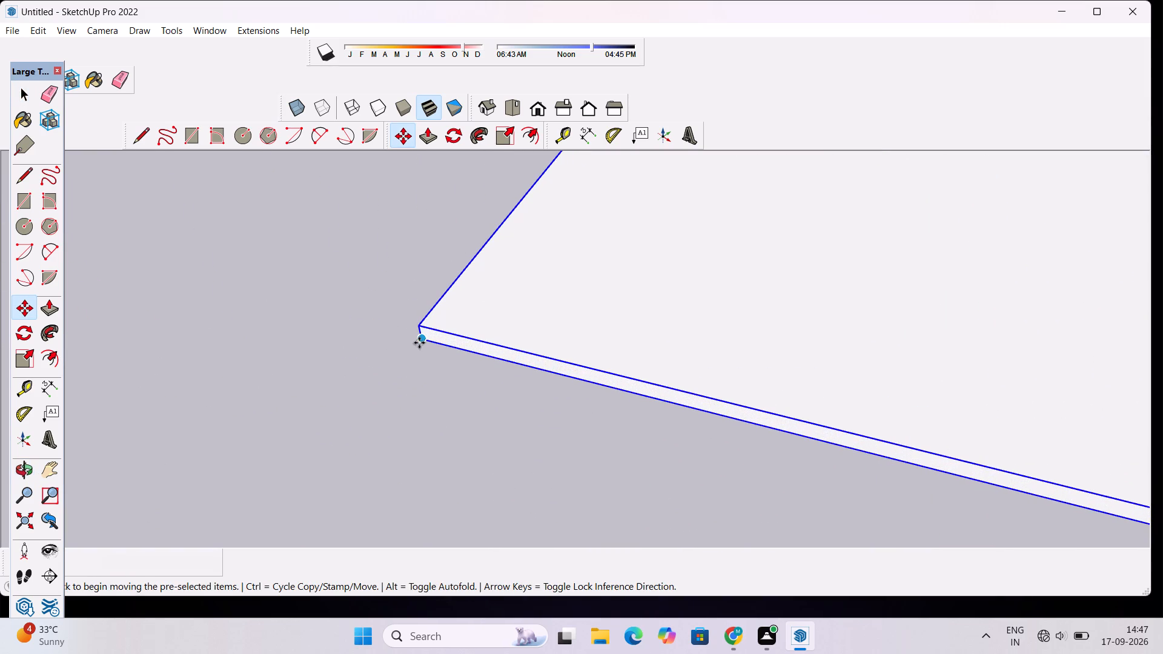
pyautogui.moveTo(422, 344); pyautogui.dragTo(406, 350)
pyautogui.scroll(-3, 389, 339)
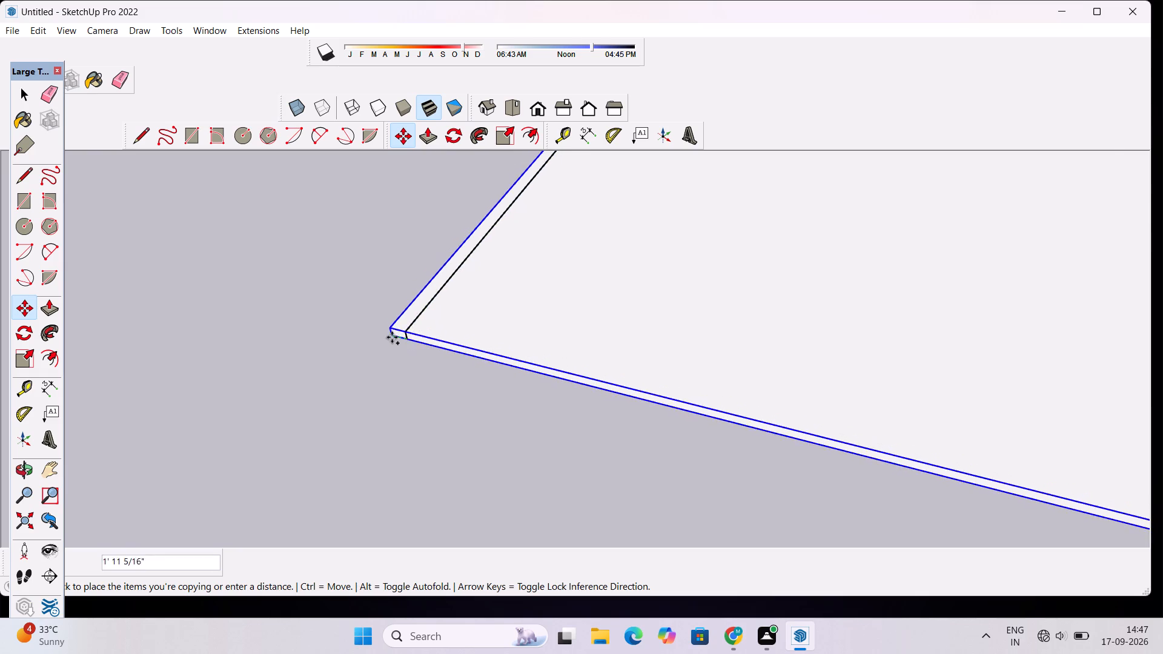
pyautogui.scroll(-19, 392, 337)
pyautogui.scroll(-6, 480, 320)
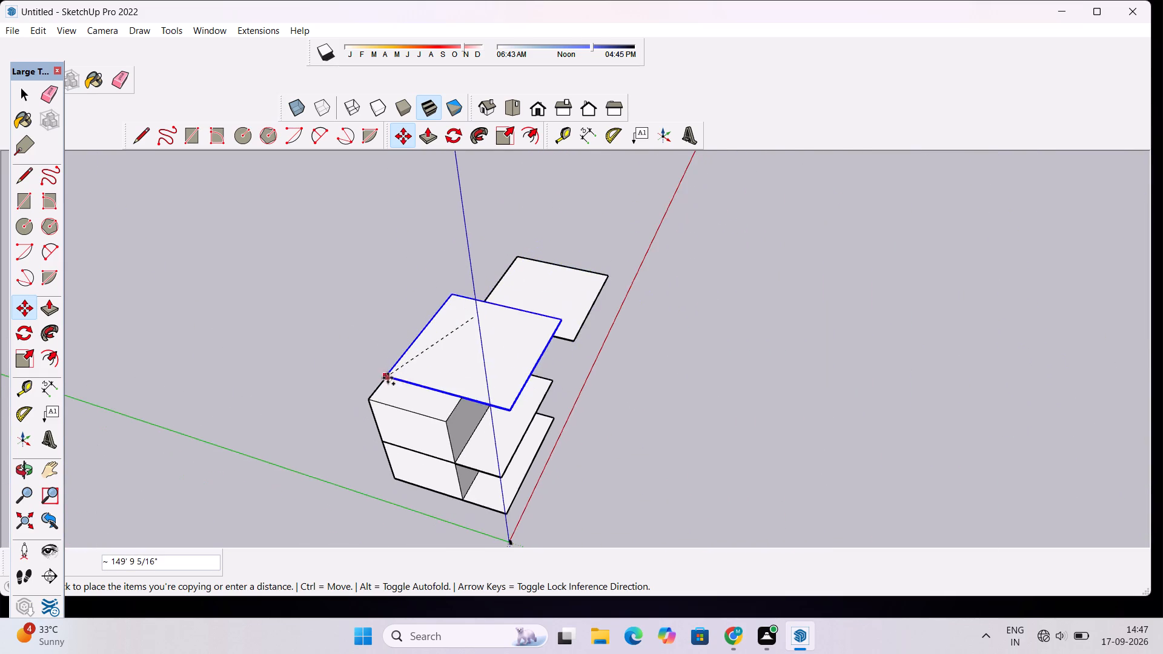
pyautogui.scroll(3, 374, 396)
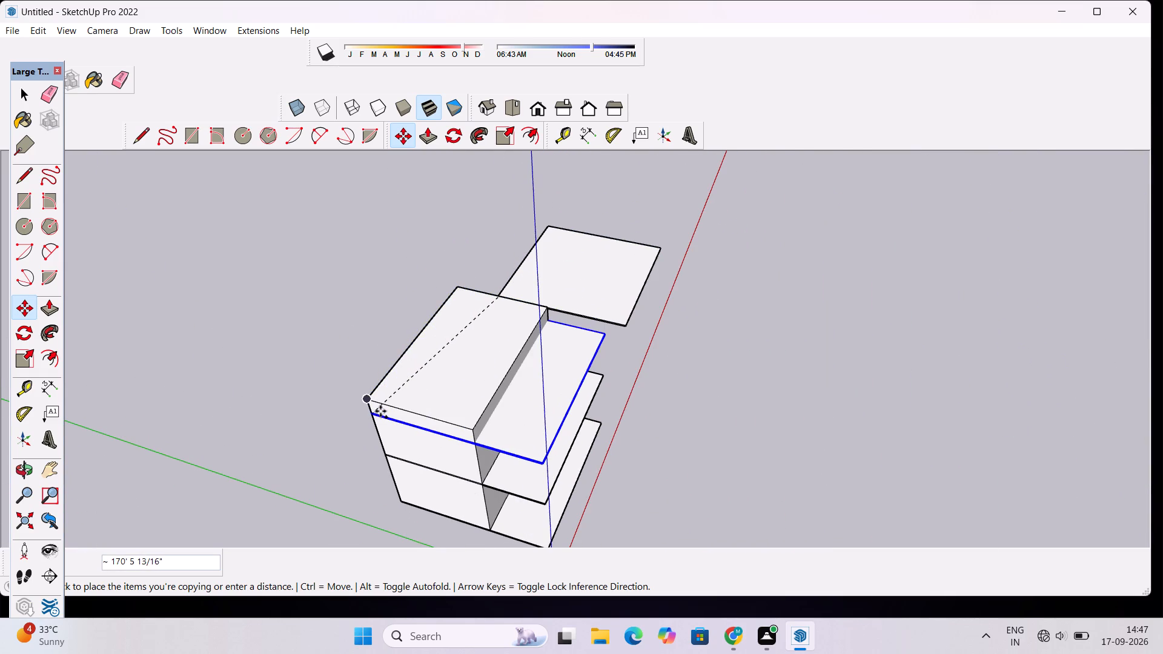
pyautogui.scroll(9, 368, 393)
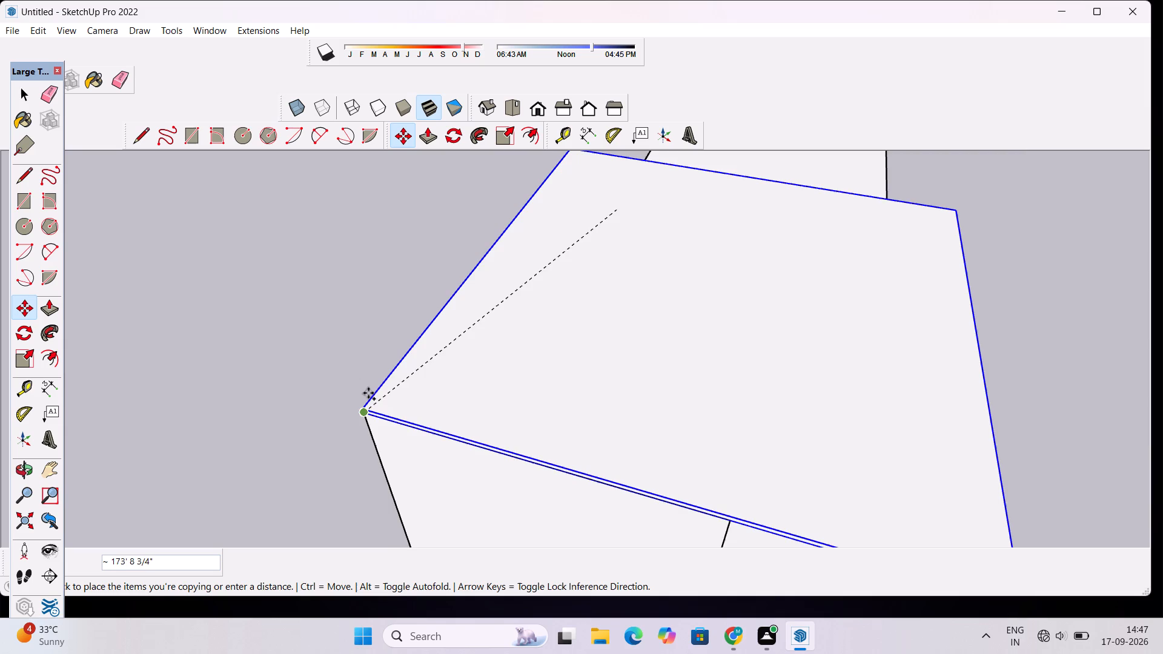
pyautogui.scroll(15, 368, 393)
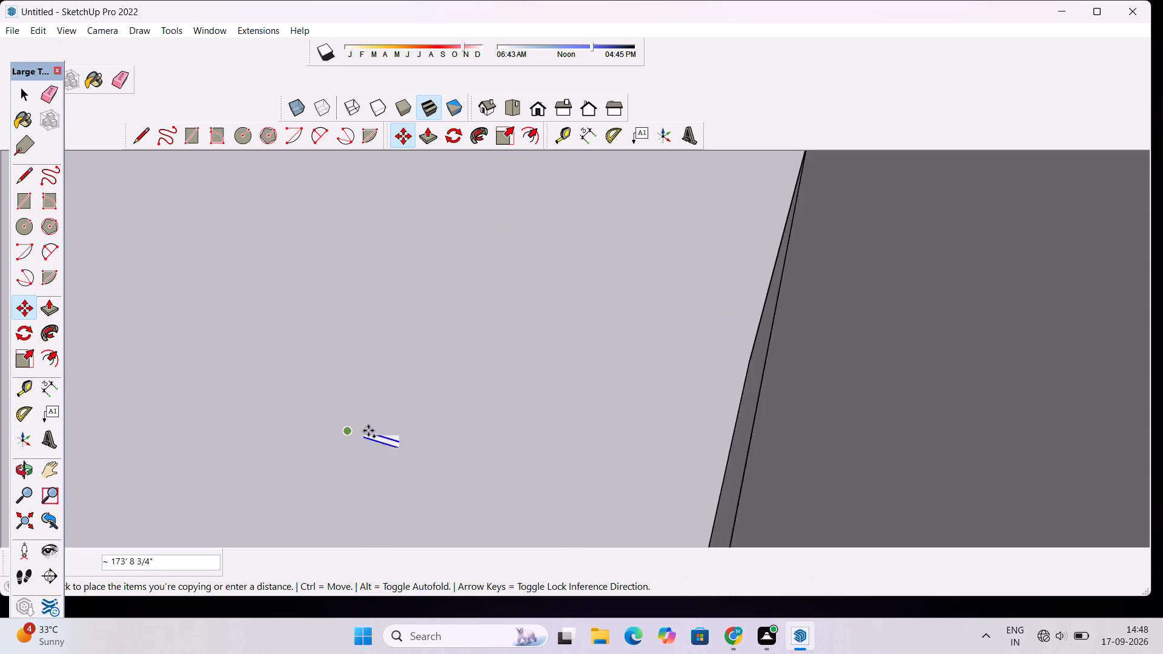
pyautogui.scroll(-4, 360, 415)
pyautogui.click(360, 412)
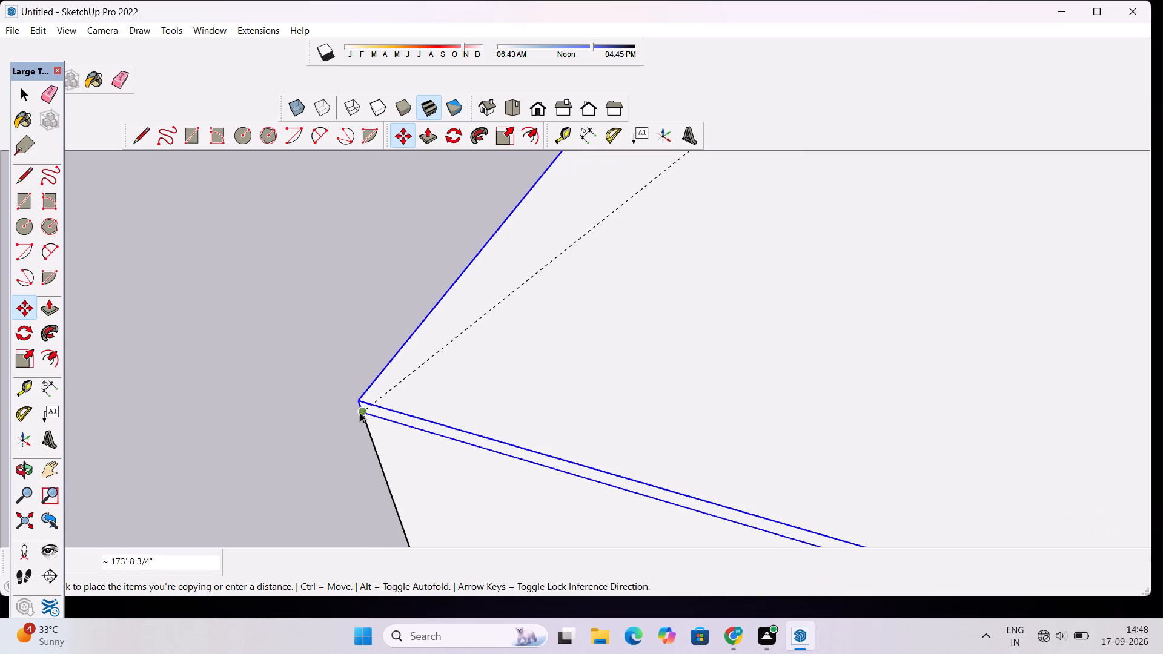
pyautogui.press('space')
# Explode the copied slab on top of the upper storey into loose faces and edges.
pyautogui.write('o')
pyautogui.scroll(-10, 291, 389)
pyautogui.moveTo(661, 335); pyautogui.dragTo(419, 317)
pyautogui.press('space')
pyautogui.click(651, 239)
pyautogui.click(612, 309)
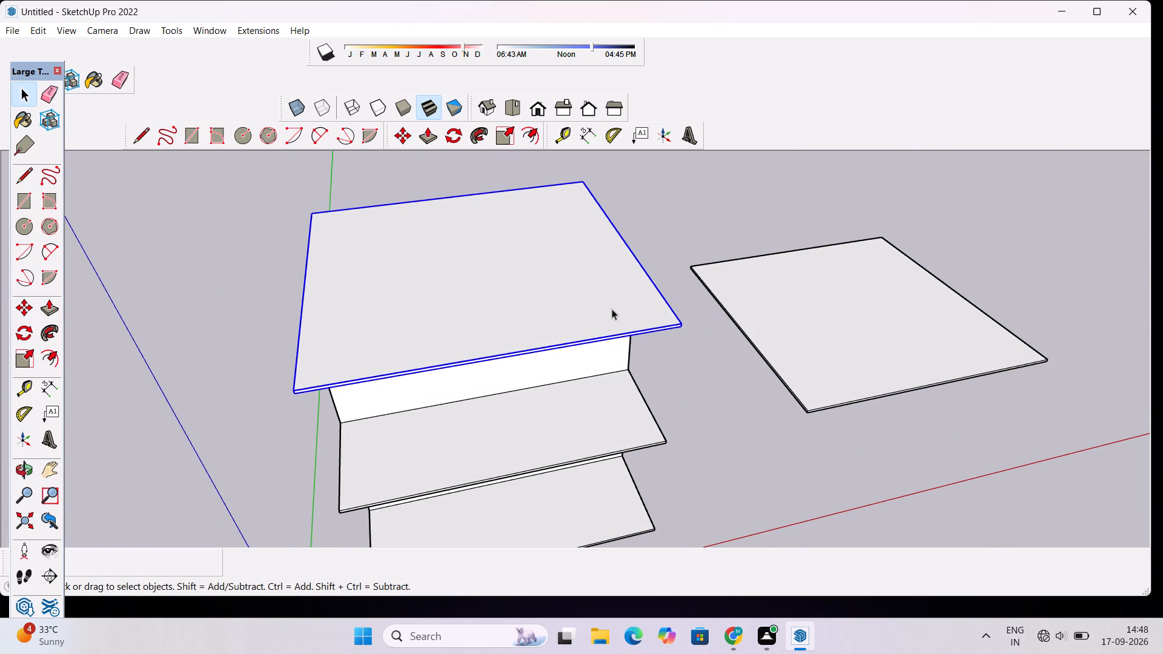
pyautogui.rightClick(603, 326)
pyautogui.click(649, 422)
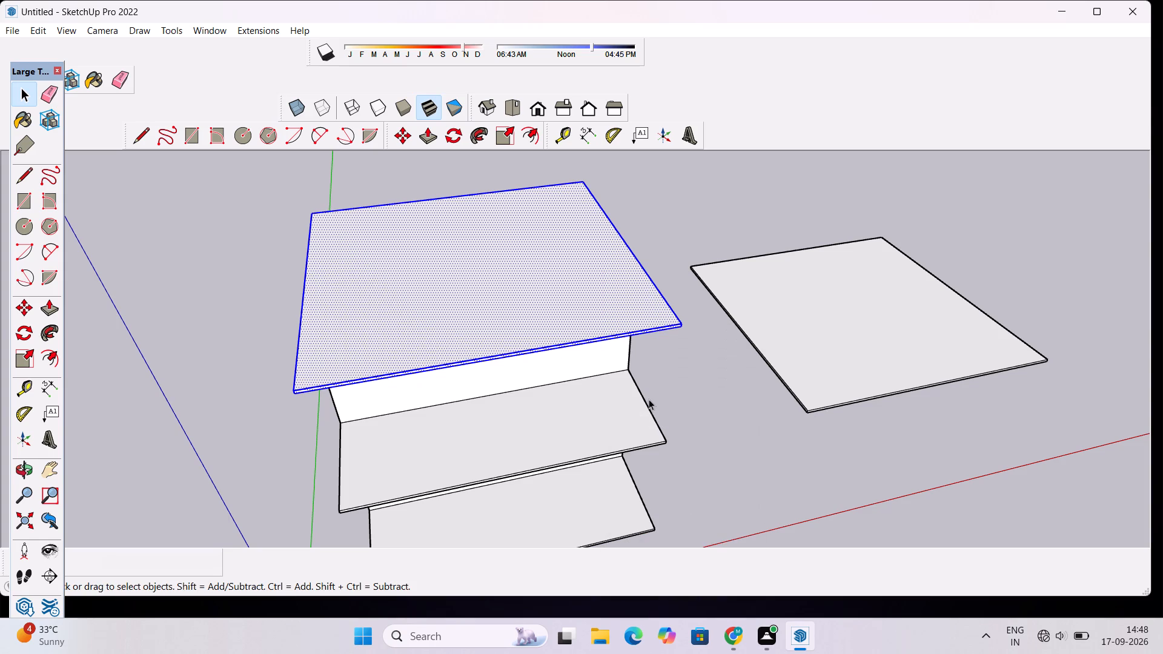
pyautogui.click(674, 249)
# Examine the stacked storeys and new top slab from the front, both sides, the rear and above.
pyautogui.press('o')
pyautogui.moveTo(683, 351); pyautogui.dragTo(495, 285)
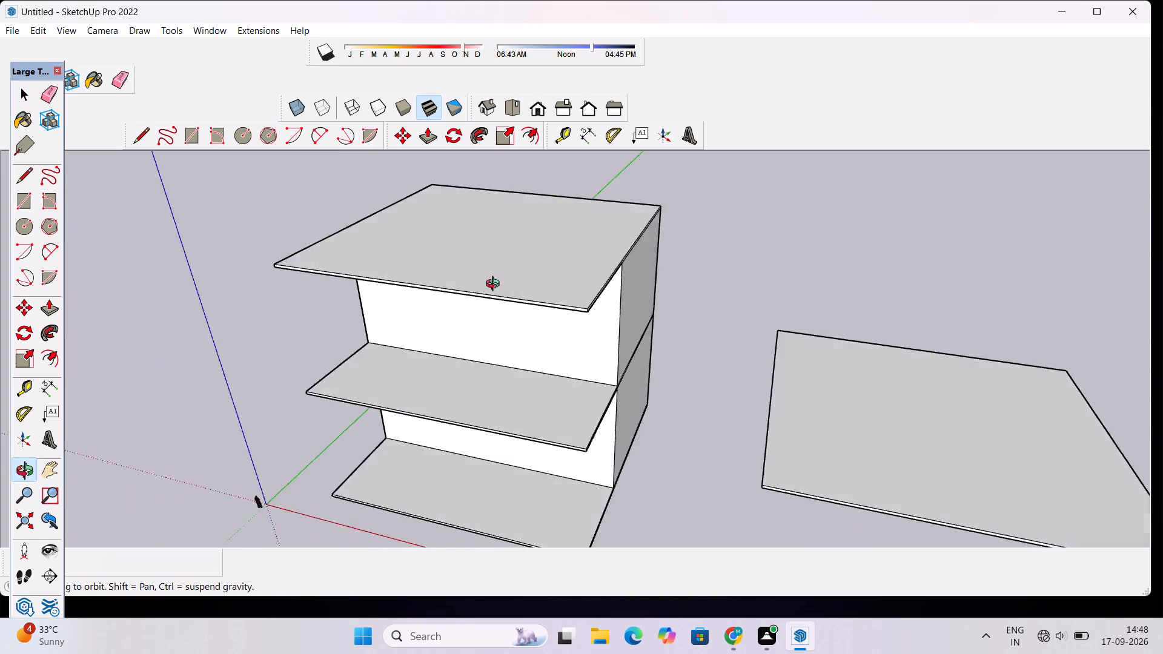
pyautogui.moveTo(495, 285); pyautogui.dragTo(387, 242)
pyautogui.scroll(-6, 442, 300)
pyautogui.moveTo(455, 302); pyautogui.dragTo(915, 339)
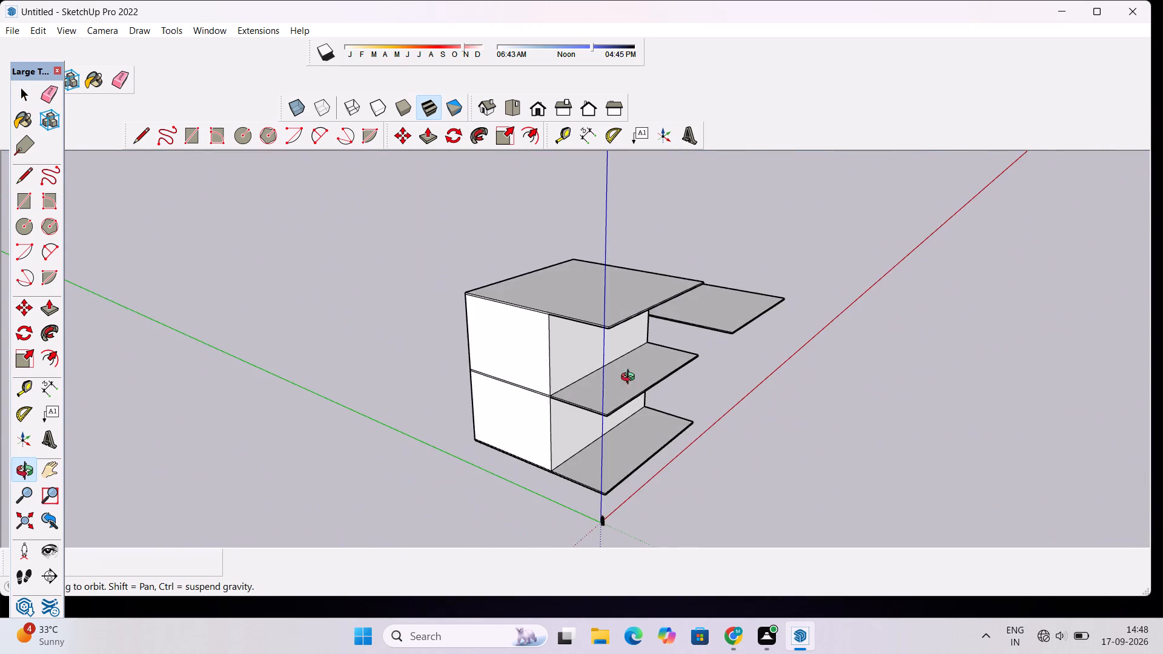
pyautogui.scroll(8, 505, 411)
pyautogui.moveTo(488, 386); pyautogui.dragTo(923, 379)
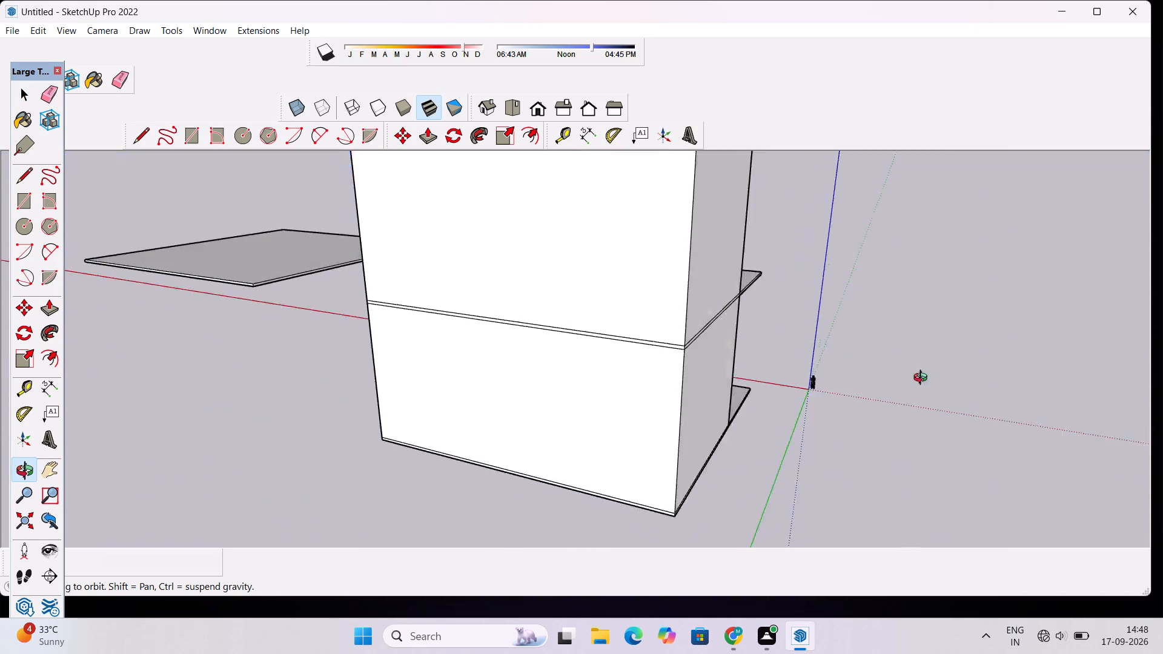
pyautogui.moveTo(923, 379); pyautogui.dragTo(267, 332)
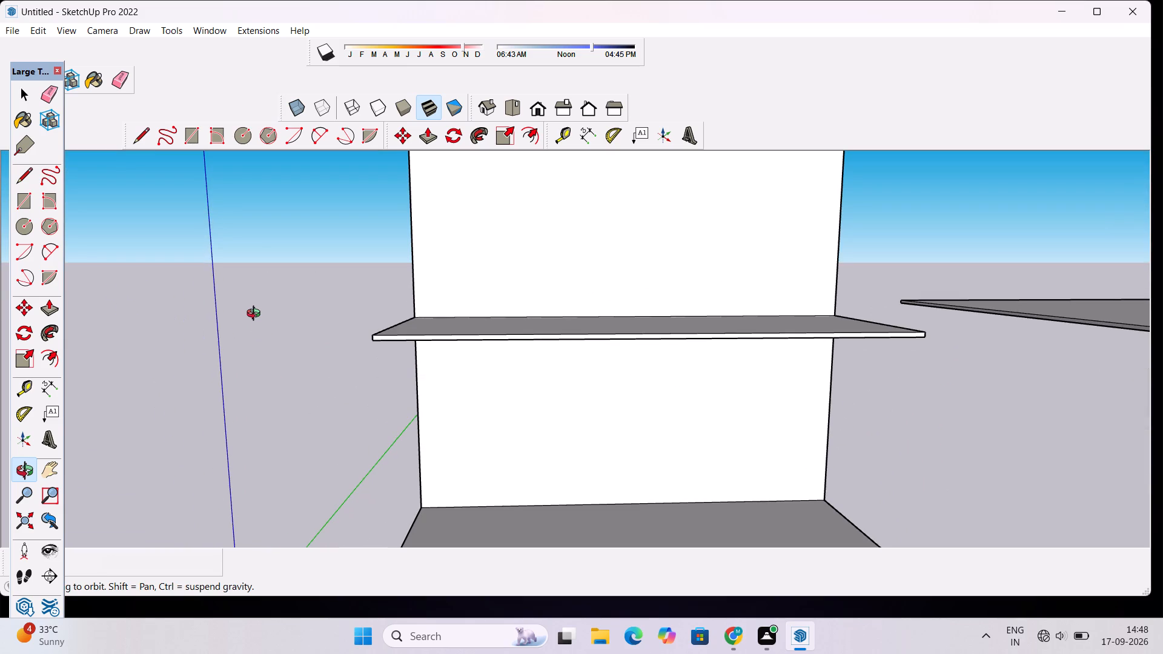
pyautogui.scroll(-10, 256, 315)
pyautogui.moveTo(643, 253); pyautogui.dragTo(274, 406)
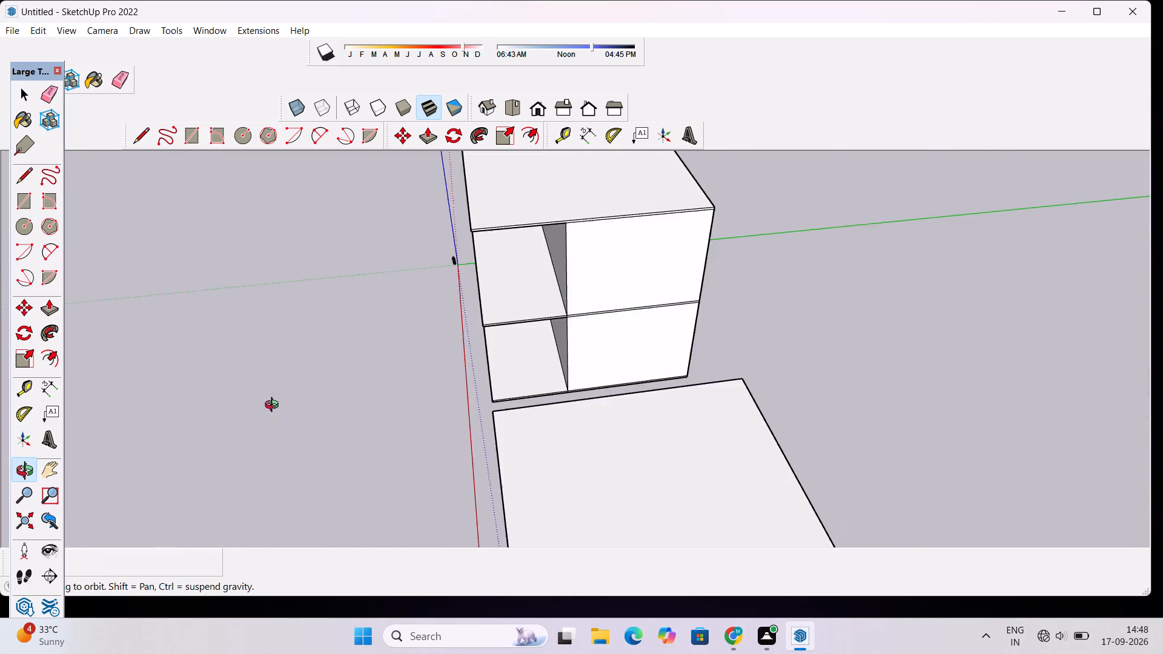
pyautogui.moveTo(274, 406); pyautogui.dragTo(718, 462)
pyautogui.scroll(-4, 601, 403)
pyautogui.scroll(-2, 603, 354)
pyautogui.keyDown('shift'); pyautogui.moveTo(625, 340); pyautogui.dragTo(606, 358); pyautogui.keyUp('shift')
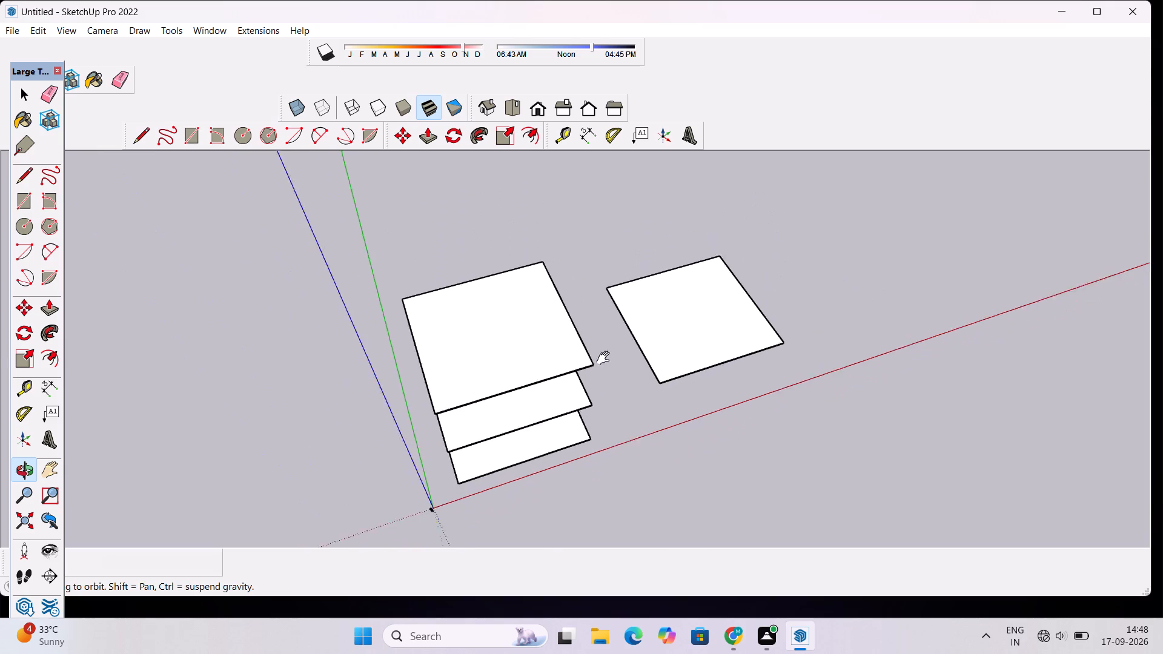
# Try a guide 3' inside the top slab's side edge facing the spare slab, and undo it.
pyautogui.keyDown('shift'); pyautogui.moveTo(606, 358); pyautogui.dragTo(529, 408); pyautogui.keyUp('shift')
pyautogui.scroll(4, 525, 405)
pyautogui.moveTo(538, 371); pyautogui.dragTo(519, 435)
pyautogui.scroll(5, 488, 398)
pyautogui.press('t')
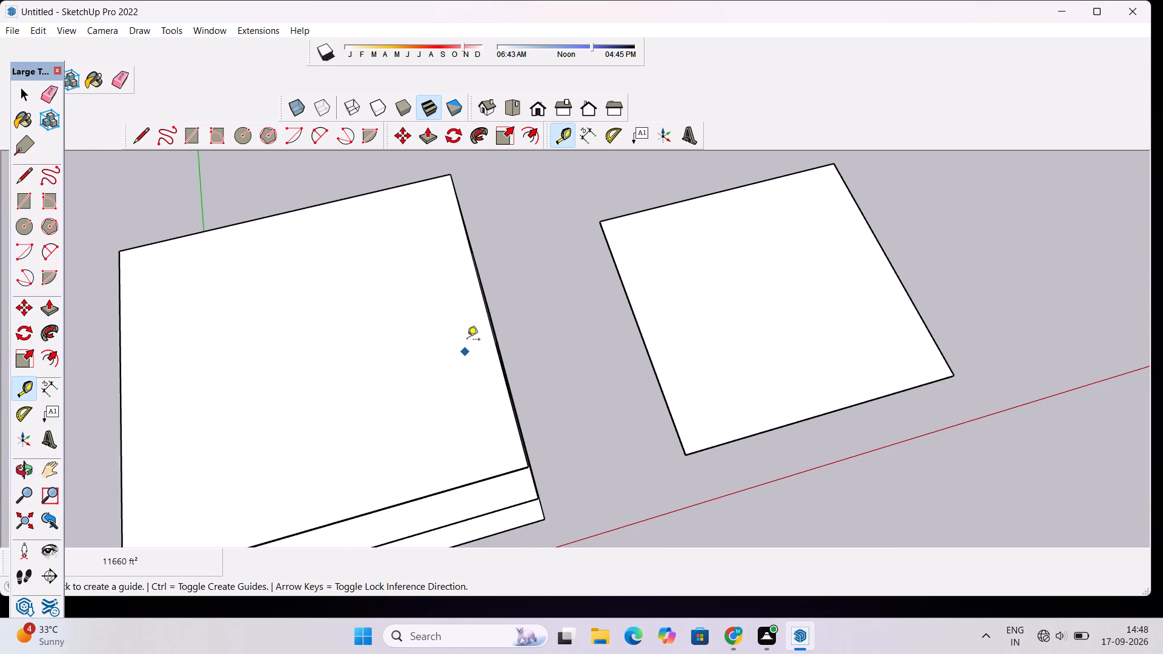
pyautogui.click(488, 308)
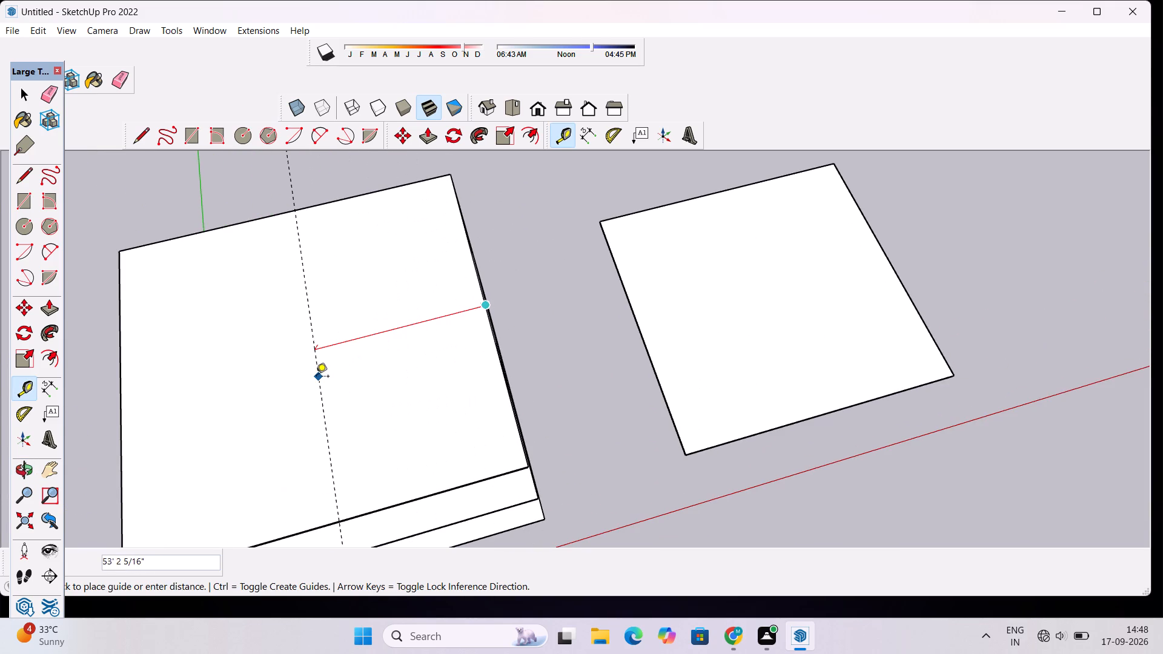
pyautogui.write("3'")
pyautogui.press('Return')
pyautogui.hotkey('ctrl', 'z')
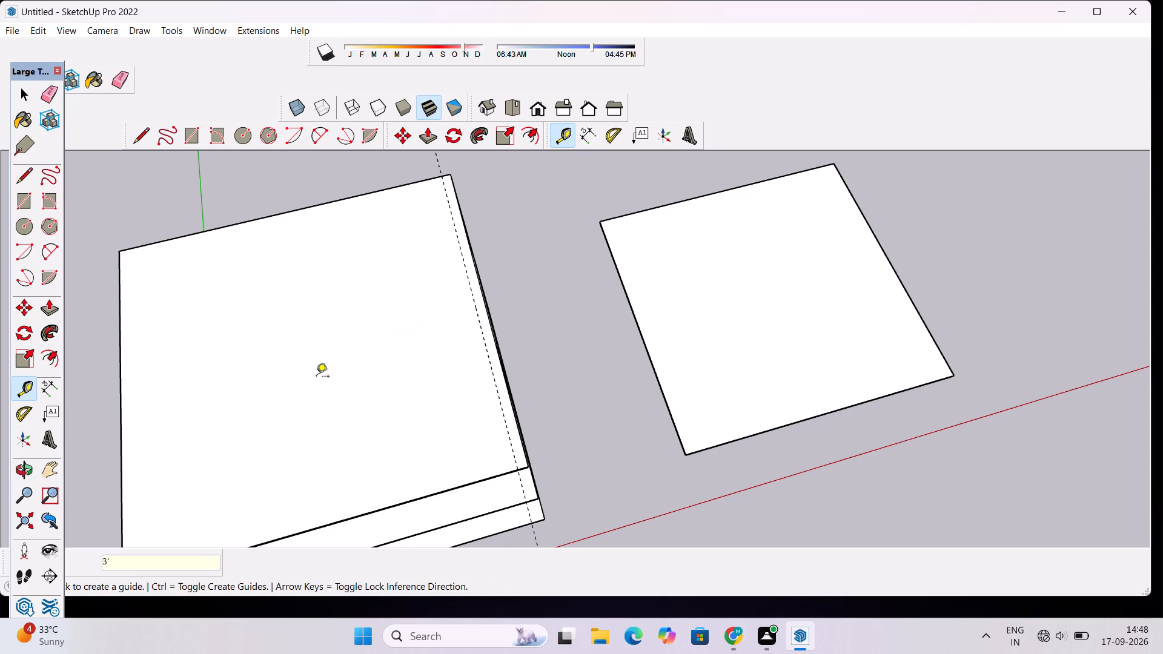
# Place a guide 4' inside the top slab's side edge facing the spare slab.
pyautogui.click(486, 306)
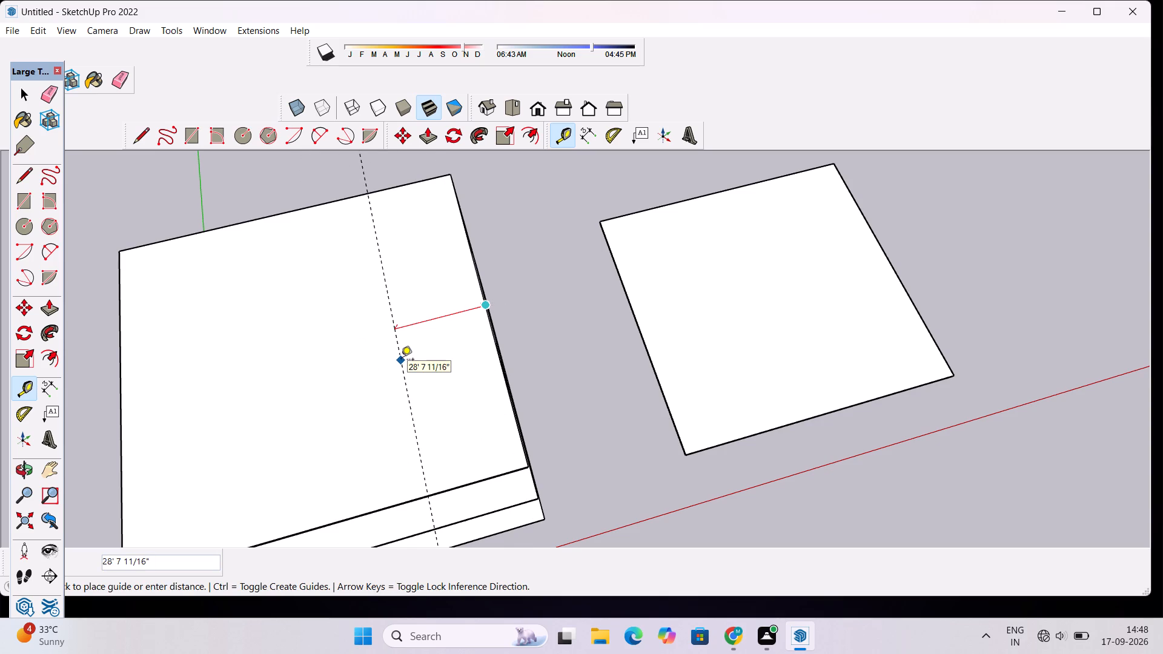
pyautogui.write("4'")
pyautogui.press('Return')
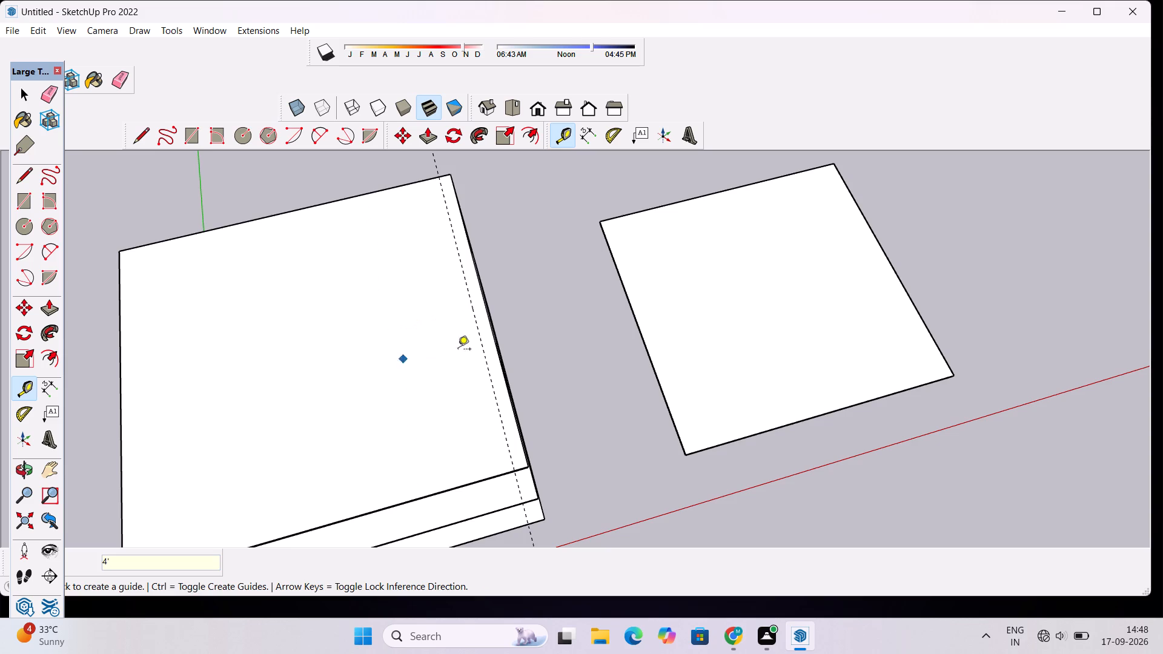
# Place a guide parallel to the top slab's rear edge, offset inward across its top face.
pyautogui.scroll(-6, 496, 342)
pyautogui.scroll(8, 380, 272)
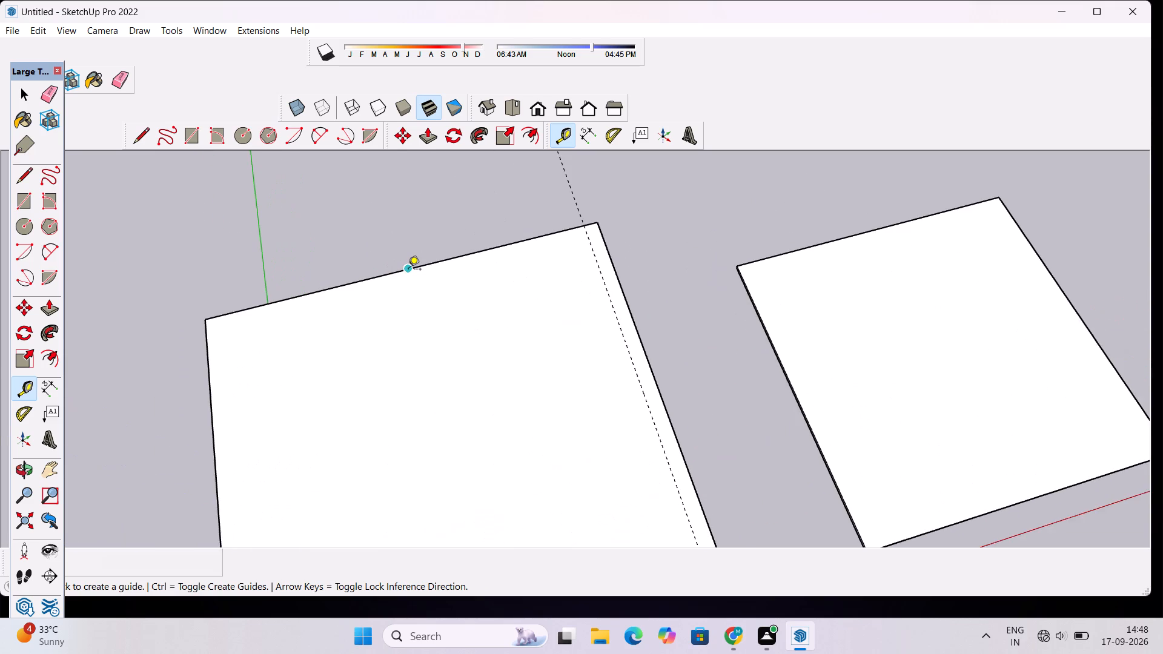
pyautogui.scroll(2, 408, 270)
pyautogui.click(408, 270)
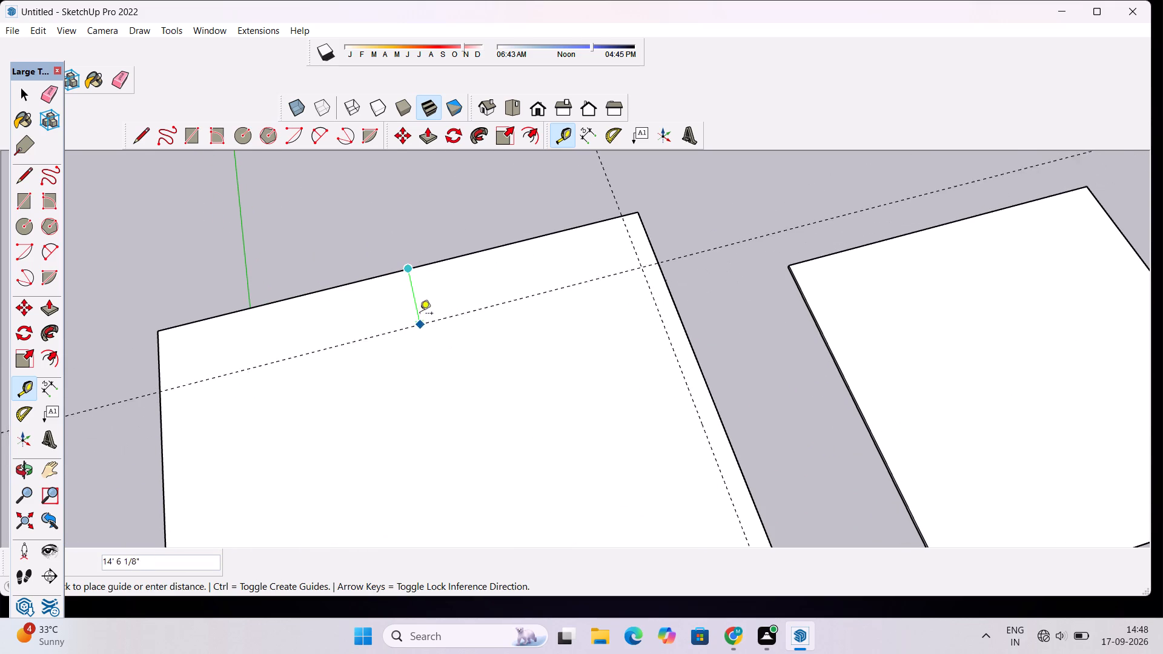
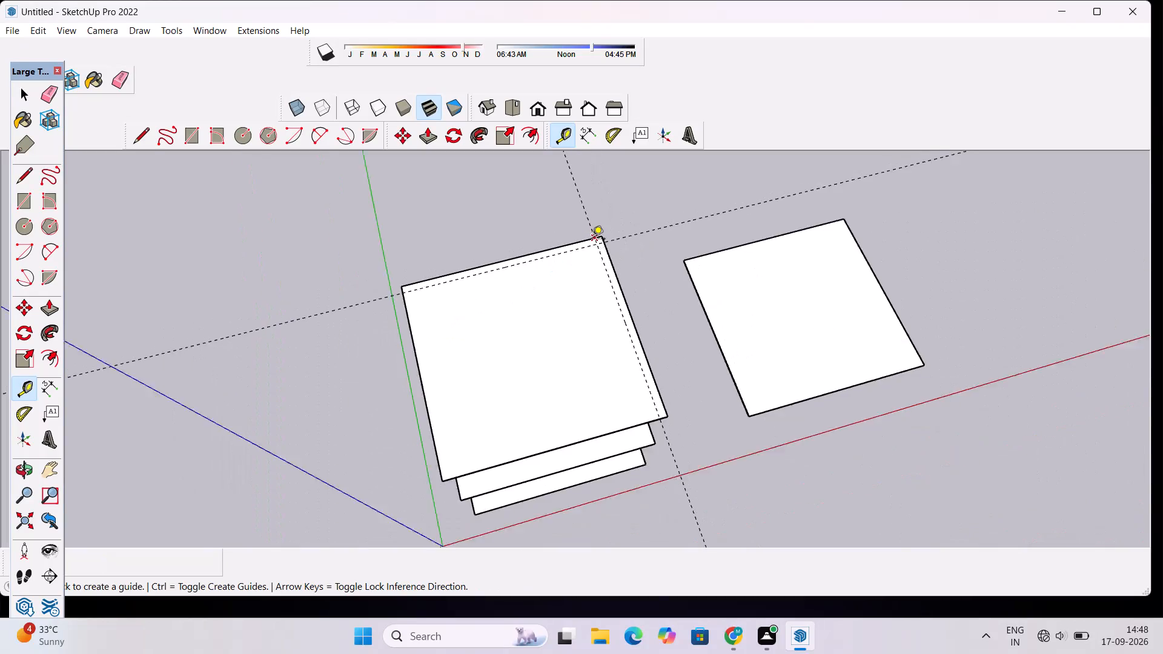
# Place a guide 4' inside the top slab's side edge farthest from the spare slab.
pyautogui.scroll(6, 490, 345)
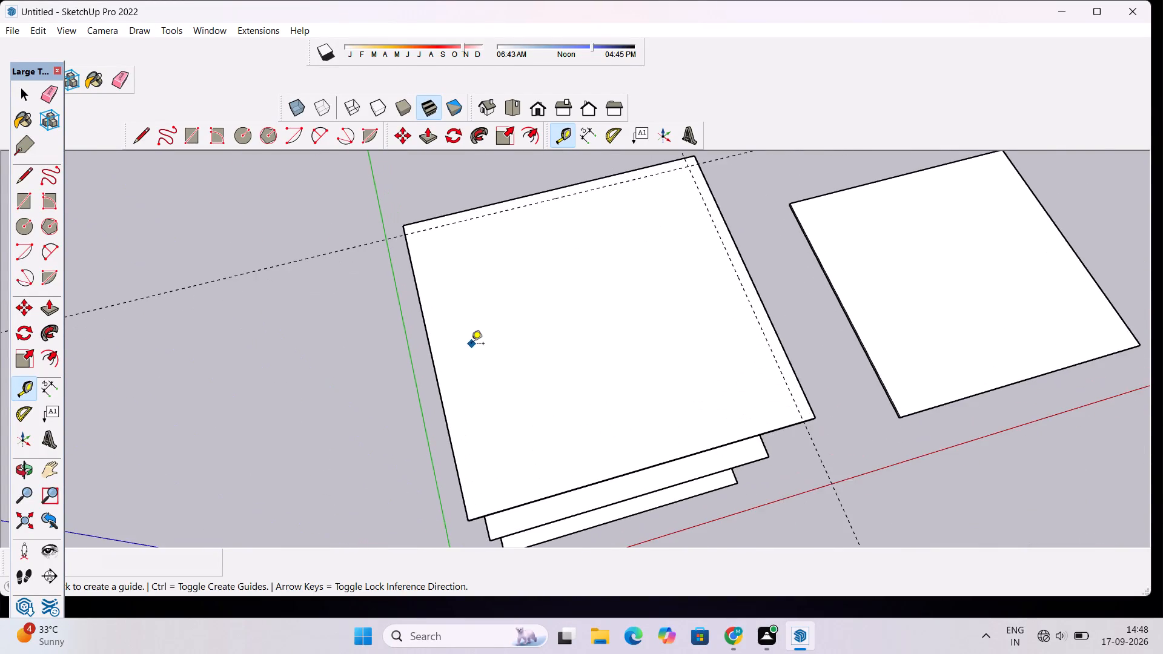
pyautogui.scroll(4, 464, 349)
pyautogui.click(411, 337)
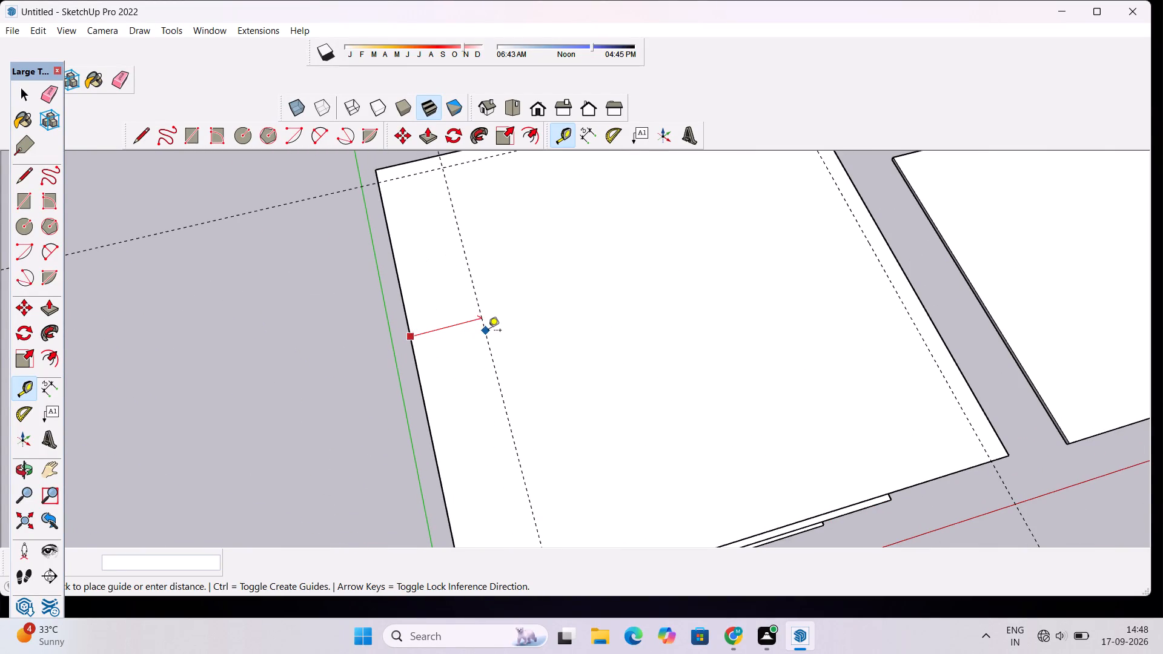
pyautogui.write("4'")
pyautogui.press('Return')
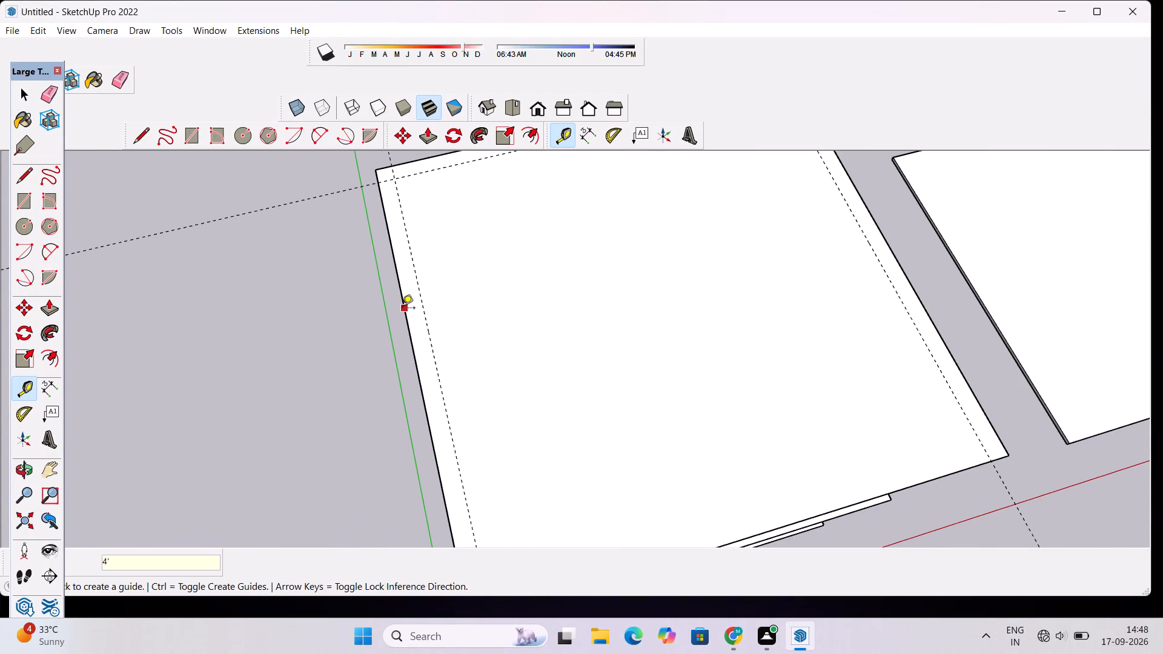
# Place a guide 4' inside the top slab's front edge, across its top face.
pyautogui.scroll(-8, 361, 230)
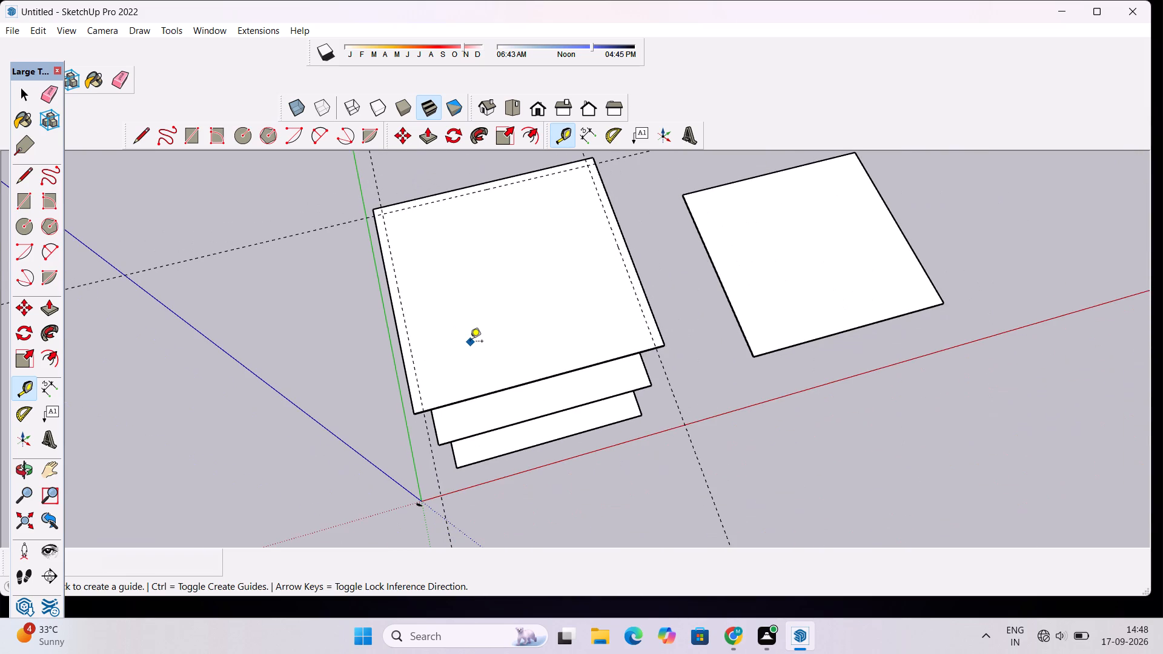
pyautogui.scroll(3, 470, 342)
pyautogui.scroll(4, 520, 346)
pyautogui.scroll(-5, 457, 307)
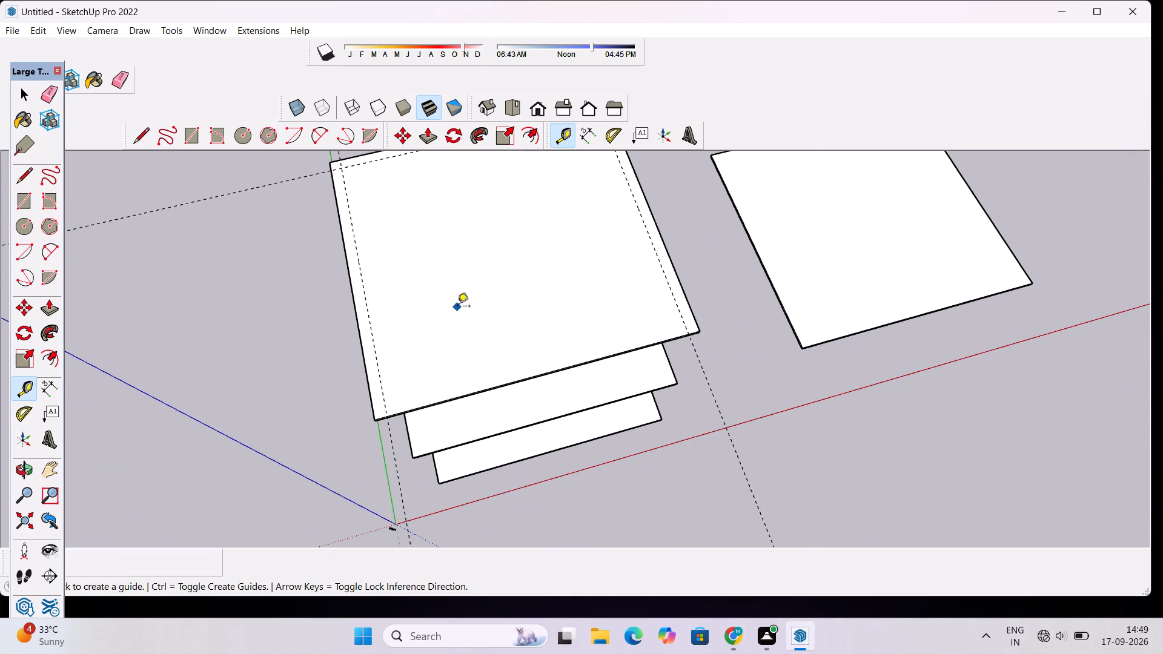
pyautogui.scroll(4, 570, 375)
pyautogui.scroll(3, 517, 367)
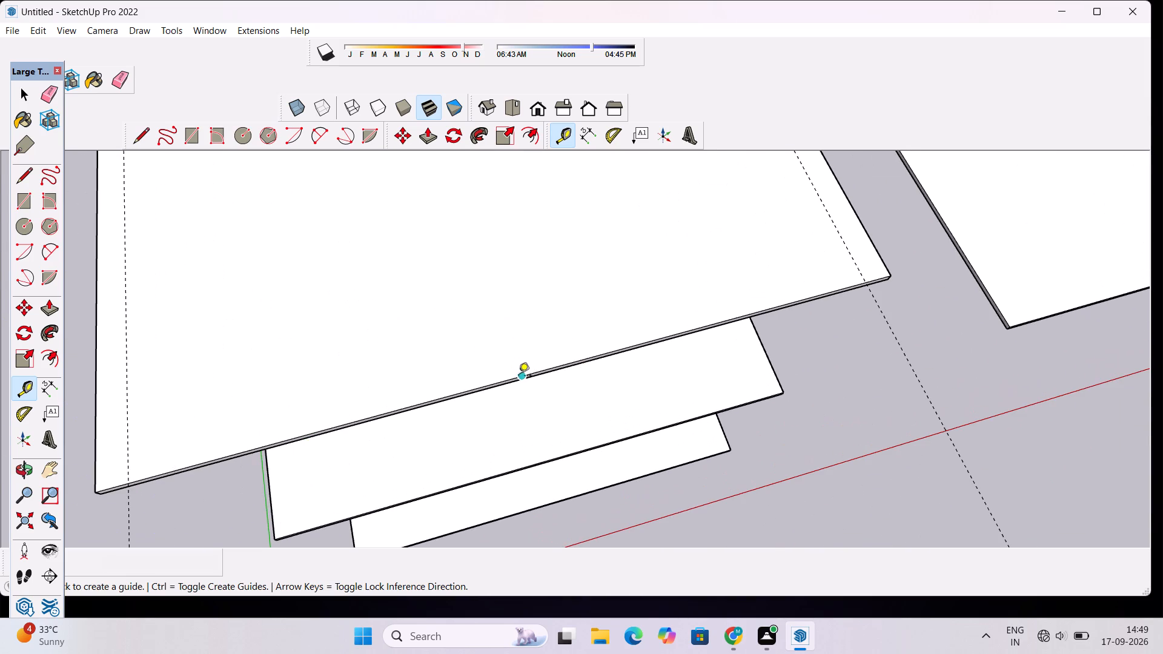
pyautogui.click(523, 376)
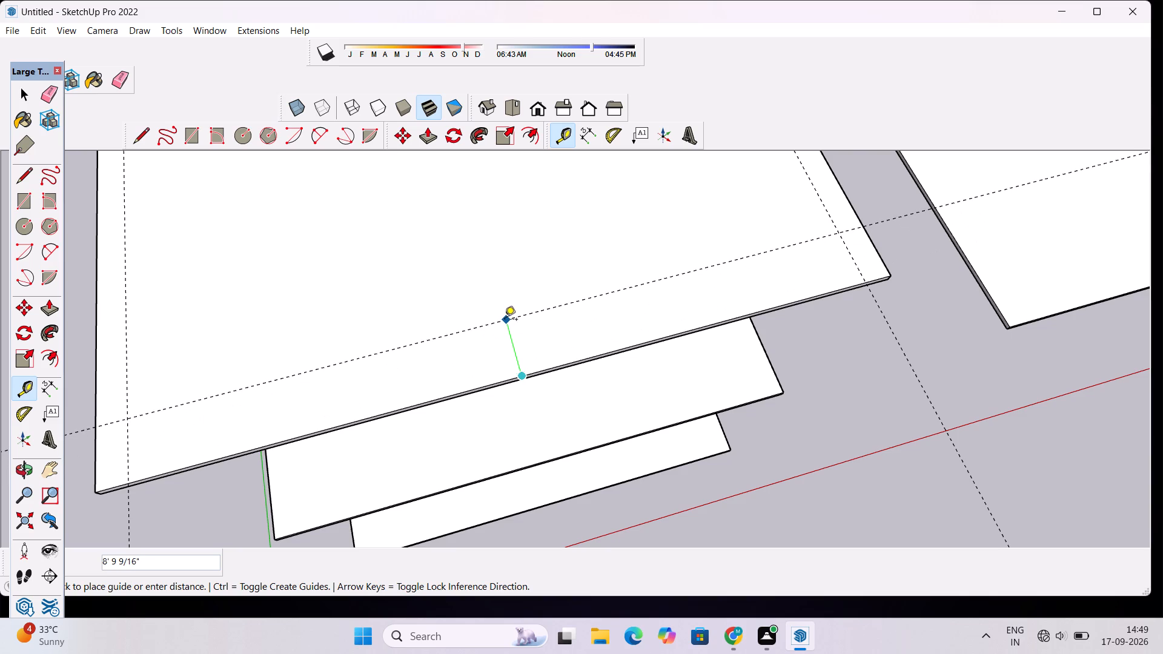
pyautogui.write("4'")
pyautogui.press('Return')
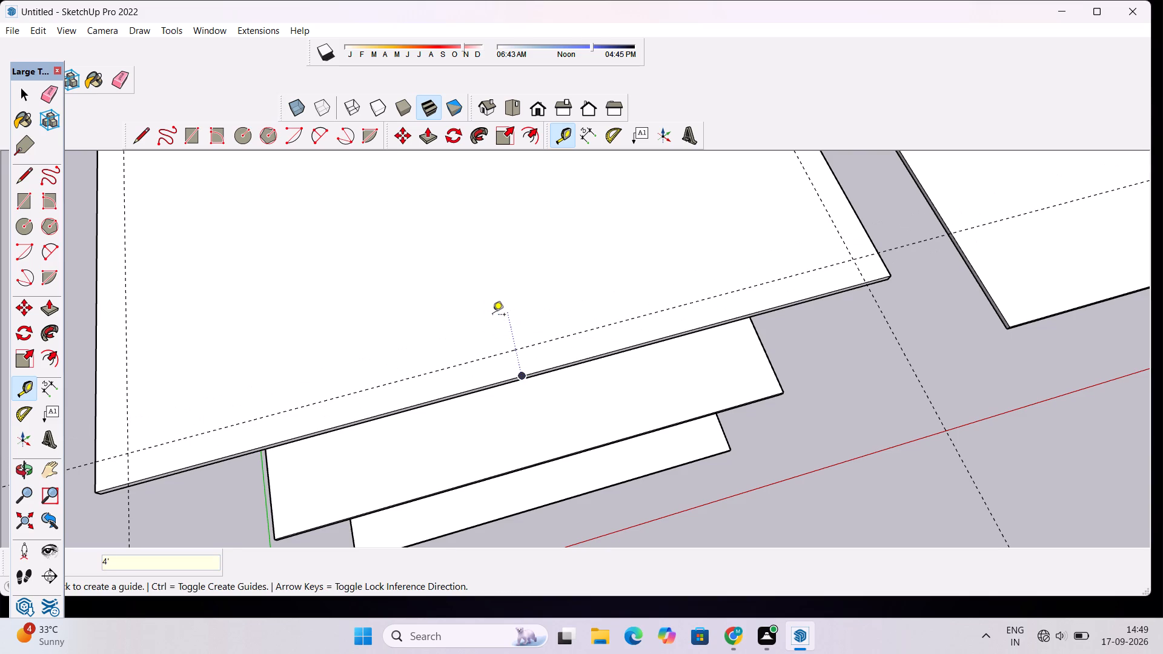
# Draw a 102' by 98' rectangle on the top slab between the opposite intersections of the four guides.
pyautogui.scroll(-18, 485, 316)
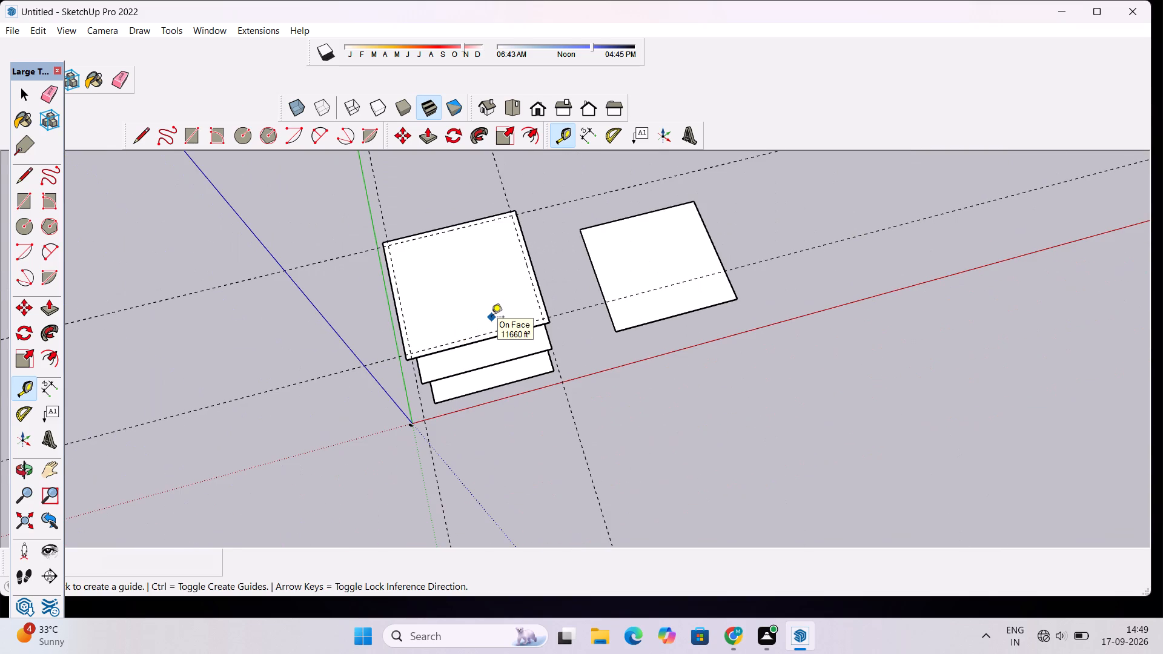
pyautogui.scroll(3, 514, 216)
pyautogui.press('r')
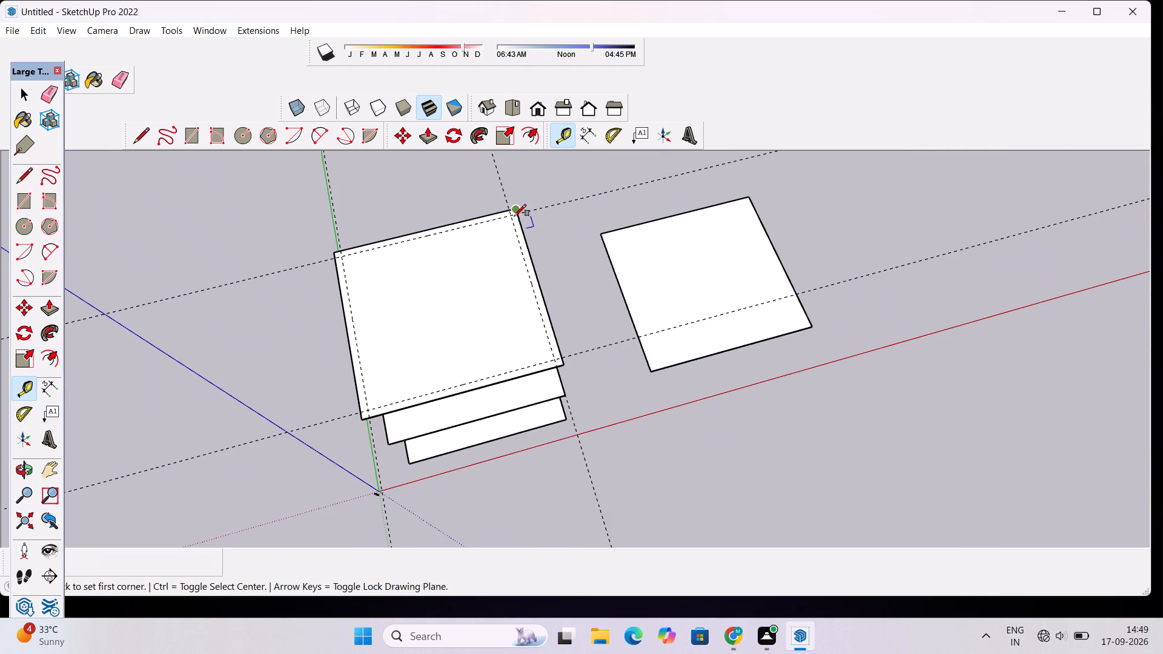
pyautogui.scroll(6, 343, 256)
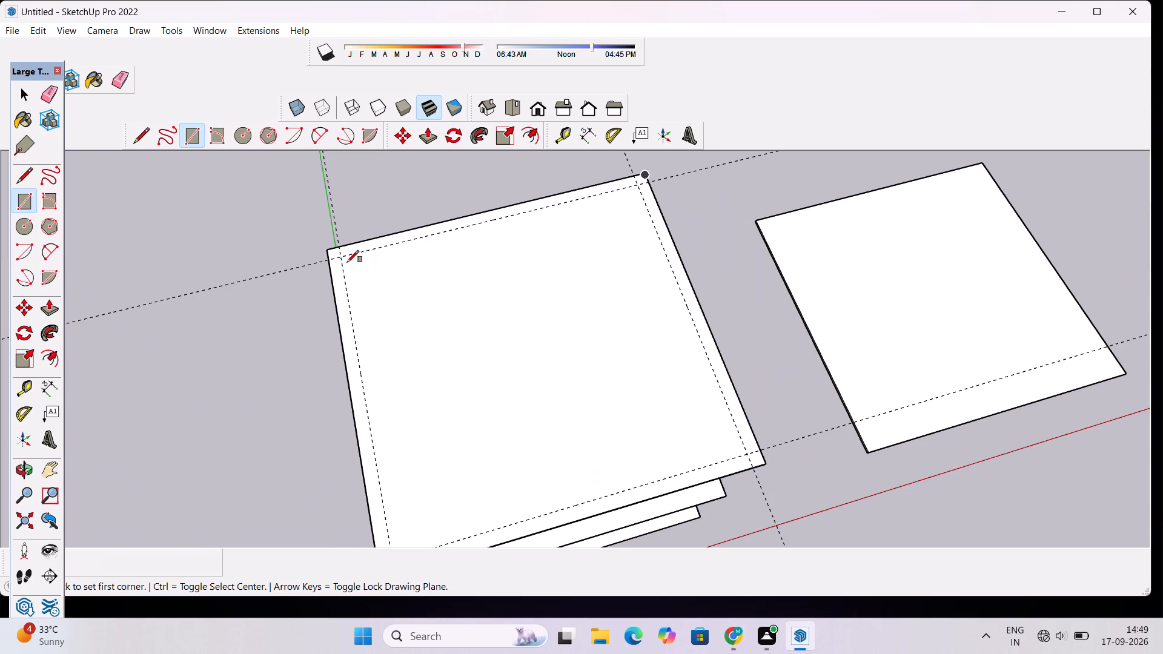
pyautogui.click(340, 256)
pyautogui.scroll(-9, 437, 296)
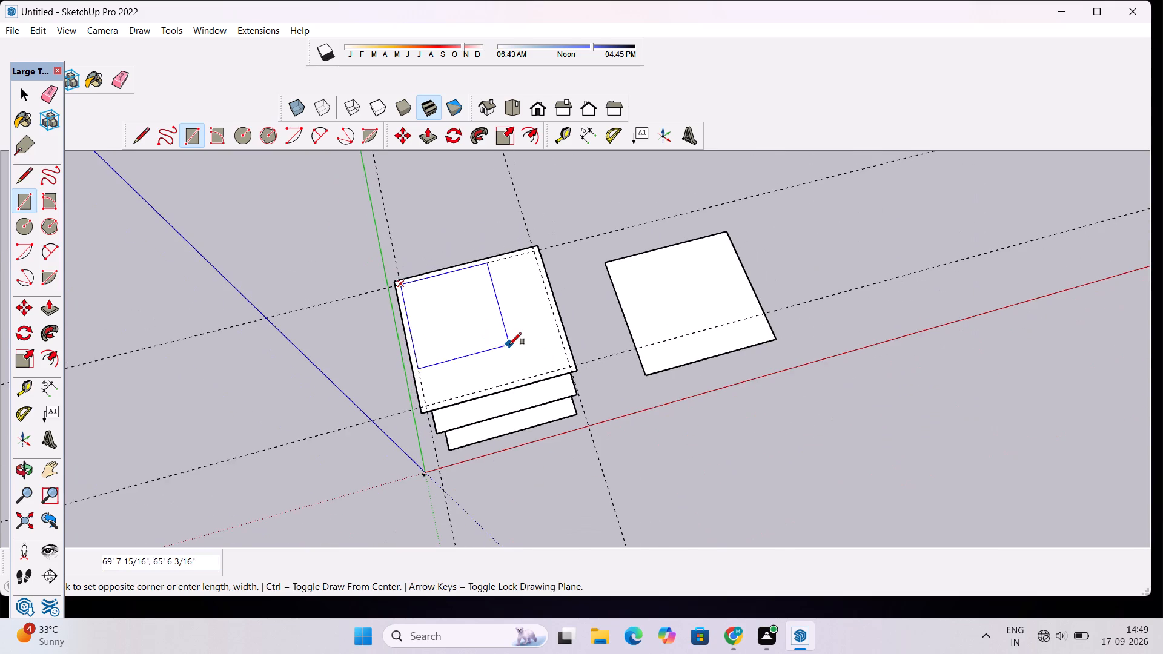
pyautogui.scroll(9, 551, 369)
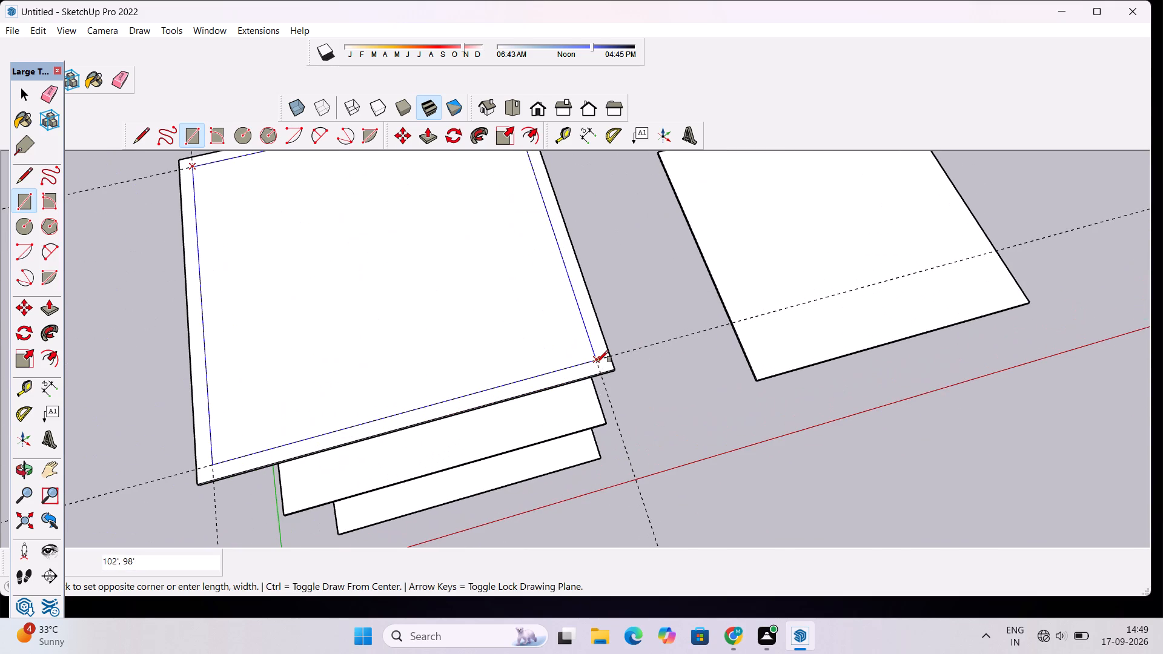
pyautogui.click(597, 362)
pyautogui.press('space')
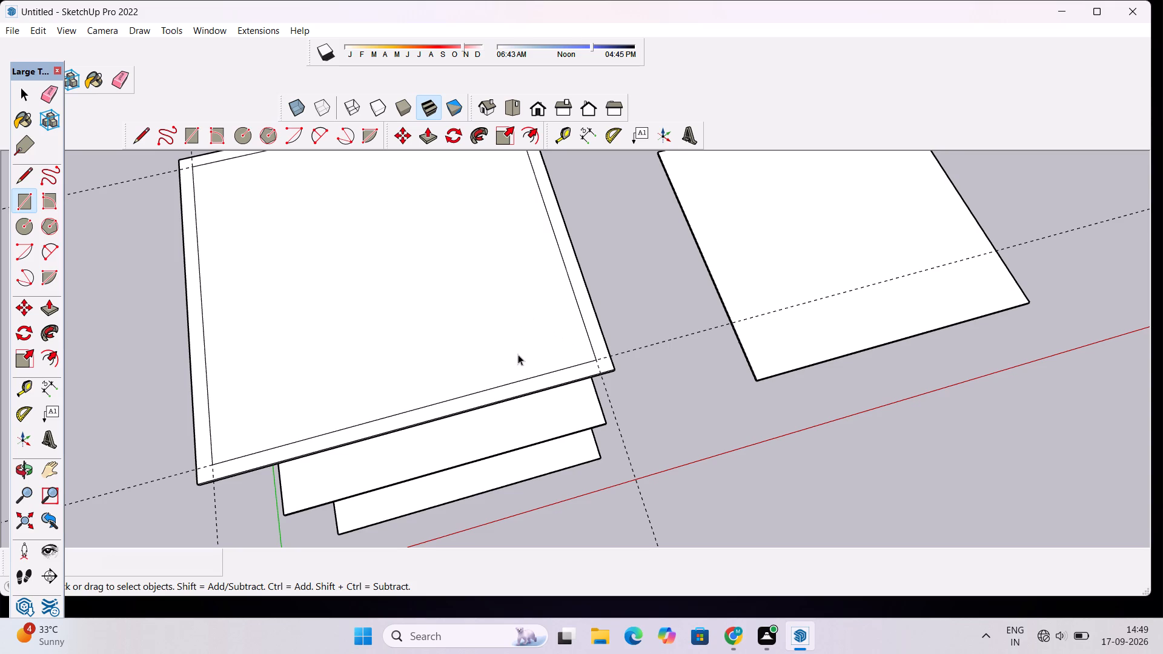
# Erase the four guides around the top slab, leaving the inset rectangle.
pyautogui.scroll(-9, 488, 397)
pyautogui.press('o')
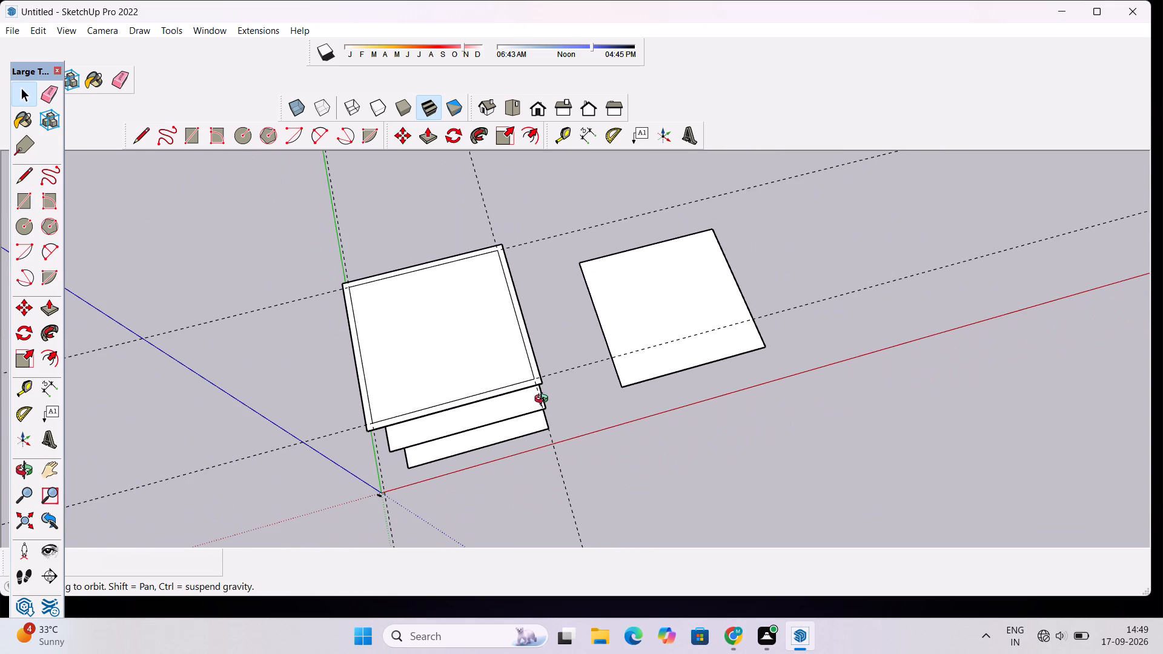
pyautogui.moveTo(544, 403); pyautogui.dragTo(506, 371)
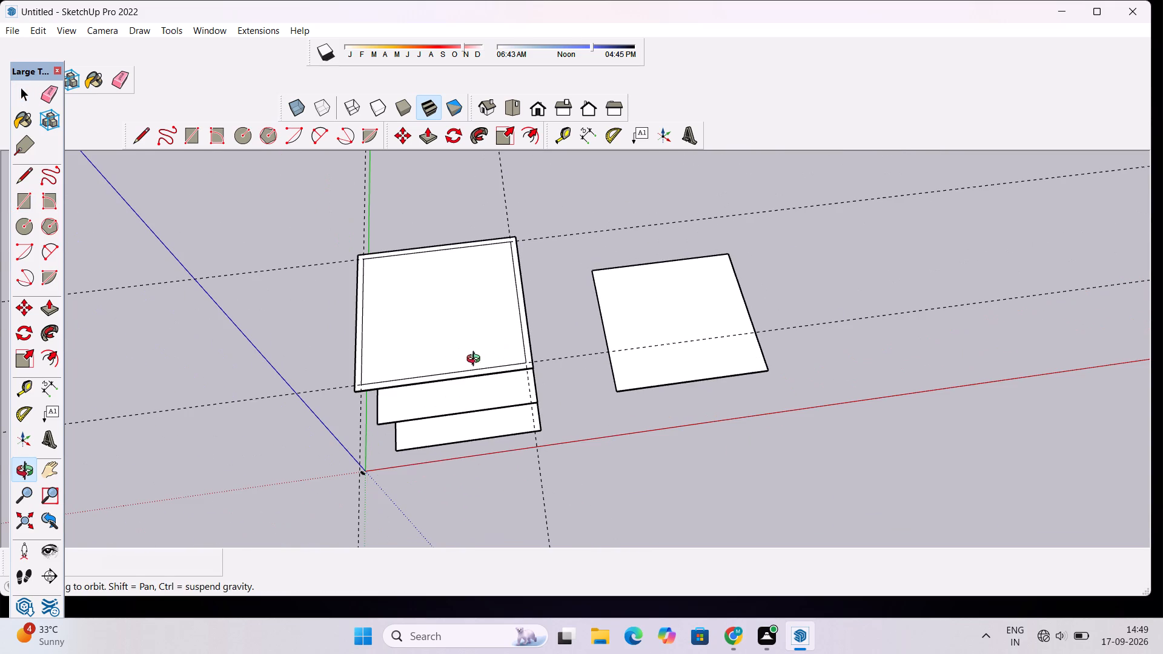
pyautogui.scroll(-4, 488, 322)
pyautogui.moveTo(554, 350); pyautogui.dragTo(547, 429)
pyautogui.scroll(4, 538, 398)
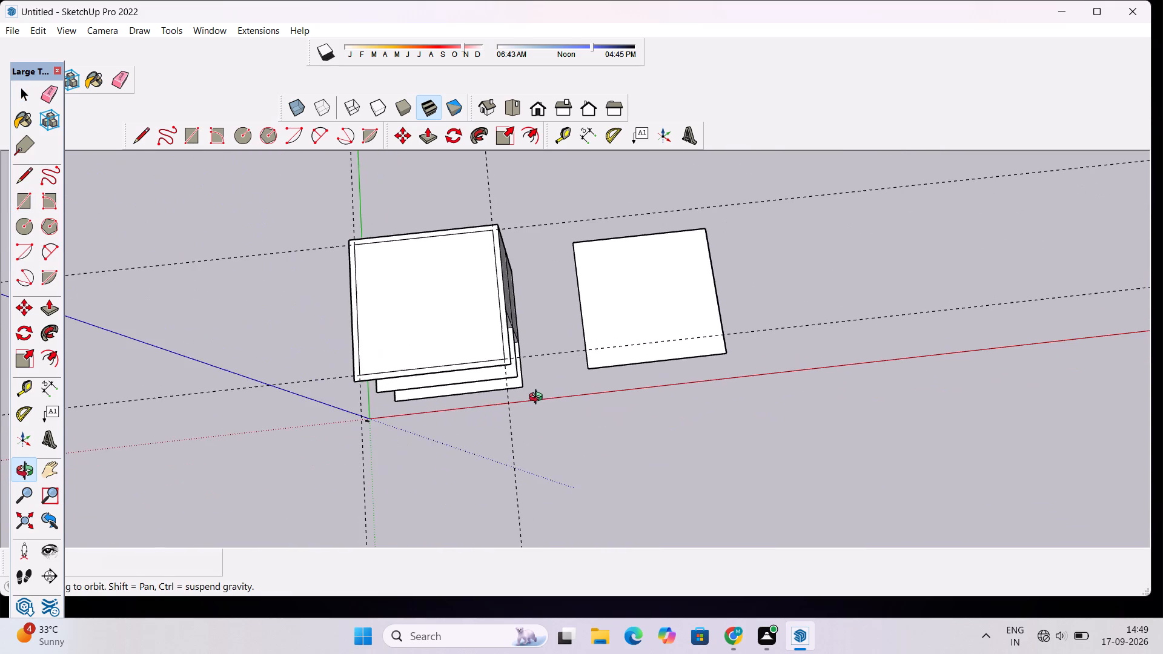
pyautogui.scroll(3, 475, 352)
pyautogui.keyDown('shift'); pyautogui.moveTo(422, 308); pyautogui.dragTo(490, 308); pyautogui.keyUp('shift')
pyautogui.scroll(-6, 502, 308)
pyautogui.moveTo(555, 401); pyautogui.dragTo(497, 356)
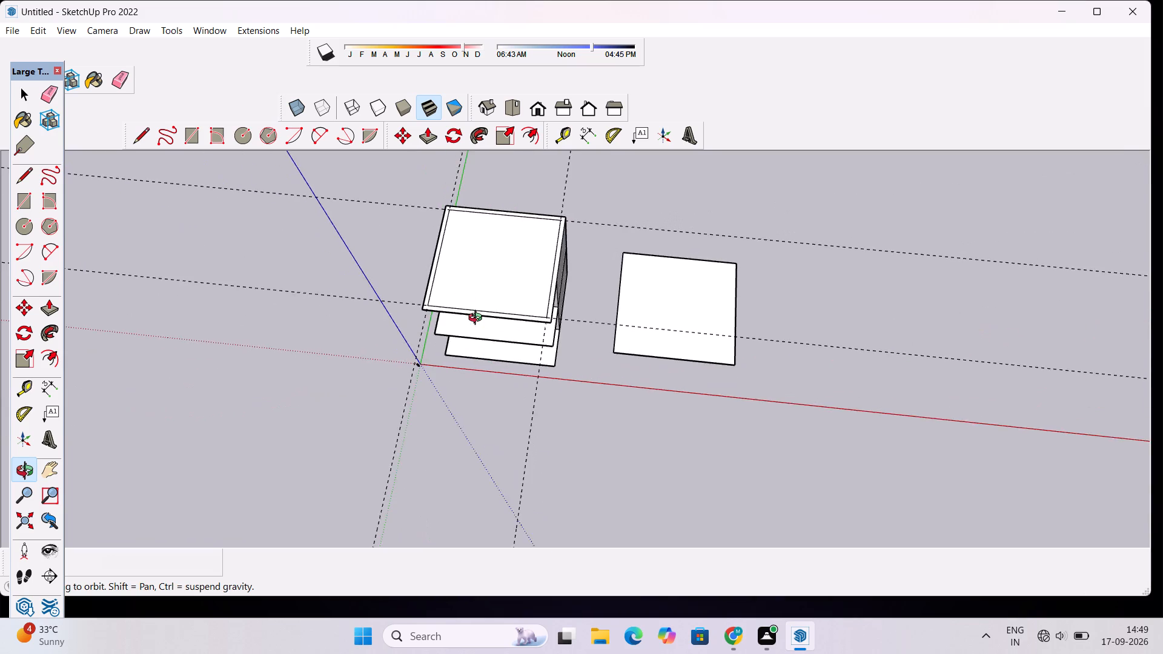
pyautogui.scroll(4, 464, 282)
pyautogui.keyDown('shift'); pyautogui.moveTo(491, 279); pyautogui.dragTo(562, 343); pyautogui.keyUp('shift')
pyautogui.scroll(-4, 520, 317)
pyautogui.moveTo(522, 321); pyautogui.dragTo(561, 362)
pyautogui.scroll(3, 561, 362)
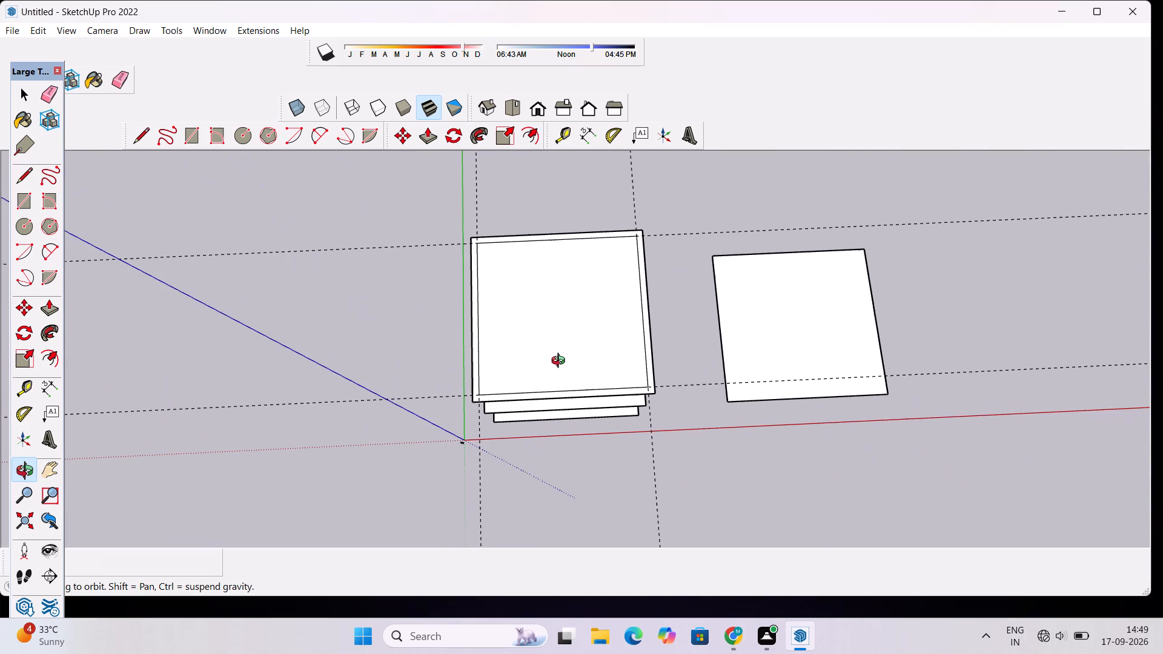
pyautogui.press('e')
pyautogui.moveTo(393, 233); pyautogui.dragTo(405, 259)
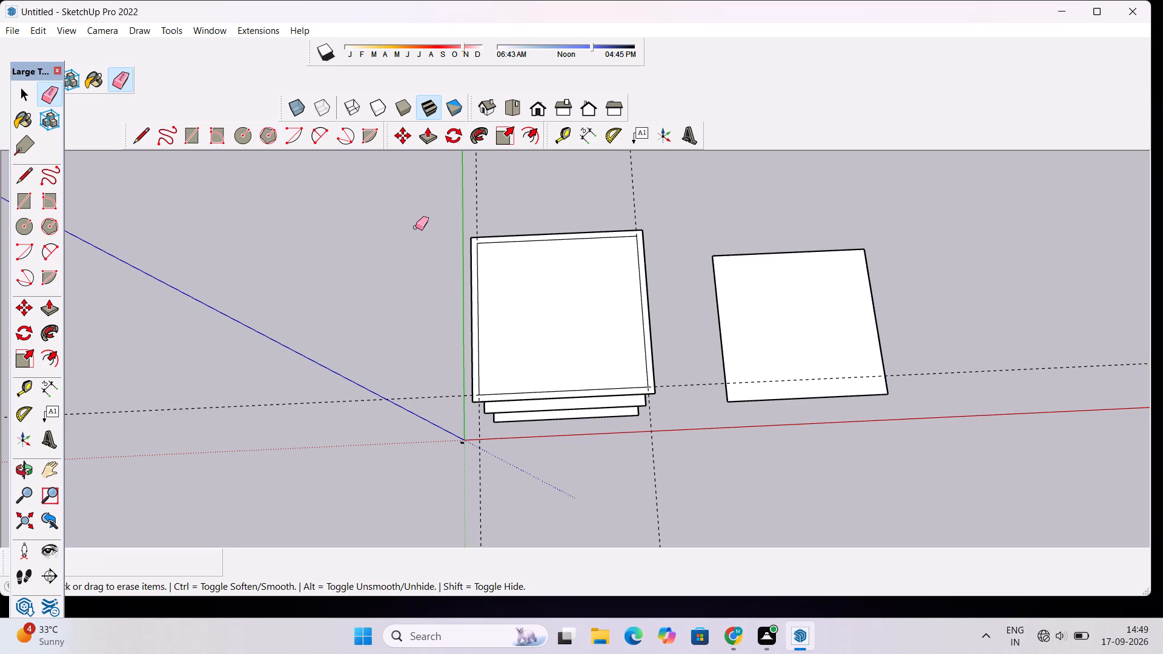
pyautogui.moveTo(488, 181); pyautogui.dragTo(476, 193)
pyautogui.moveTo(641, 170); pyautogui.dragTo(630, 185)
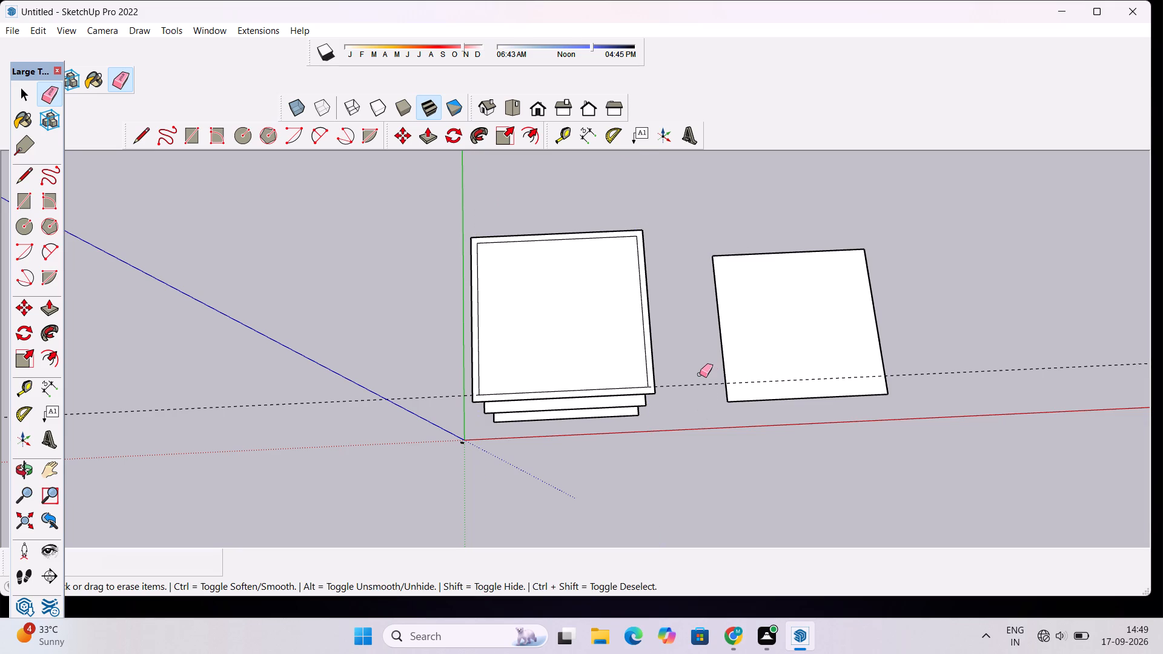
pyautogui.moveTo(700, 374); pyautogui.dragTo(699, 394)
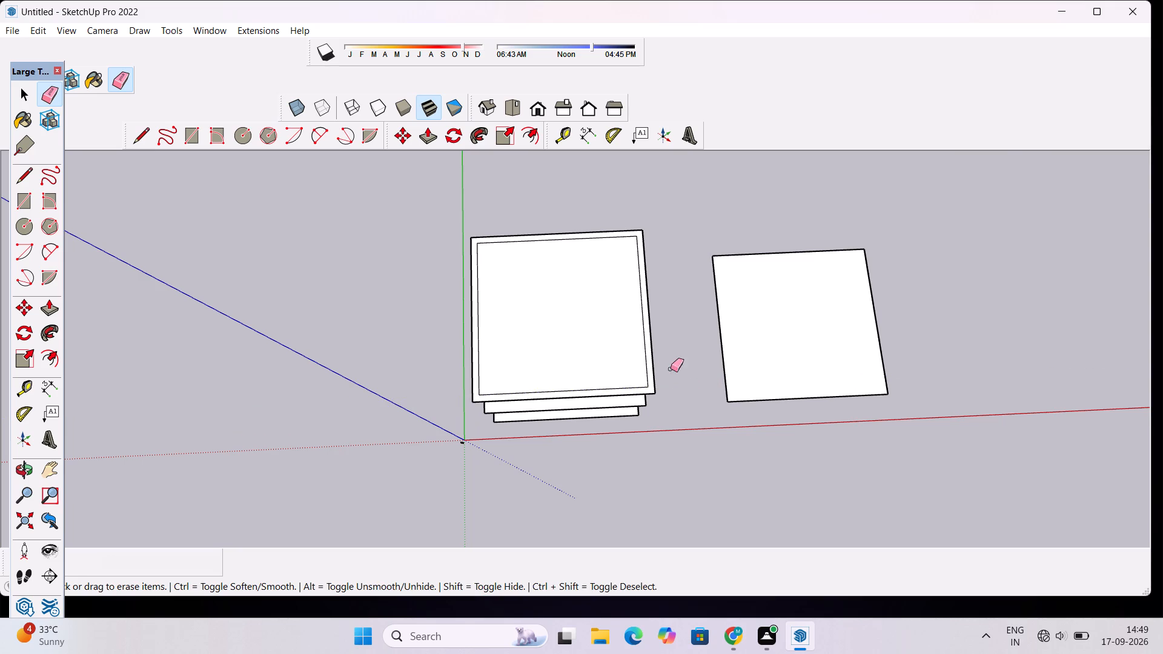
pyautogui.press('space')
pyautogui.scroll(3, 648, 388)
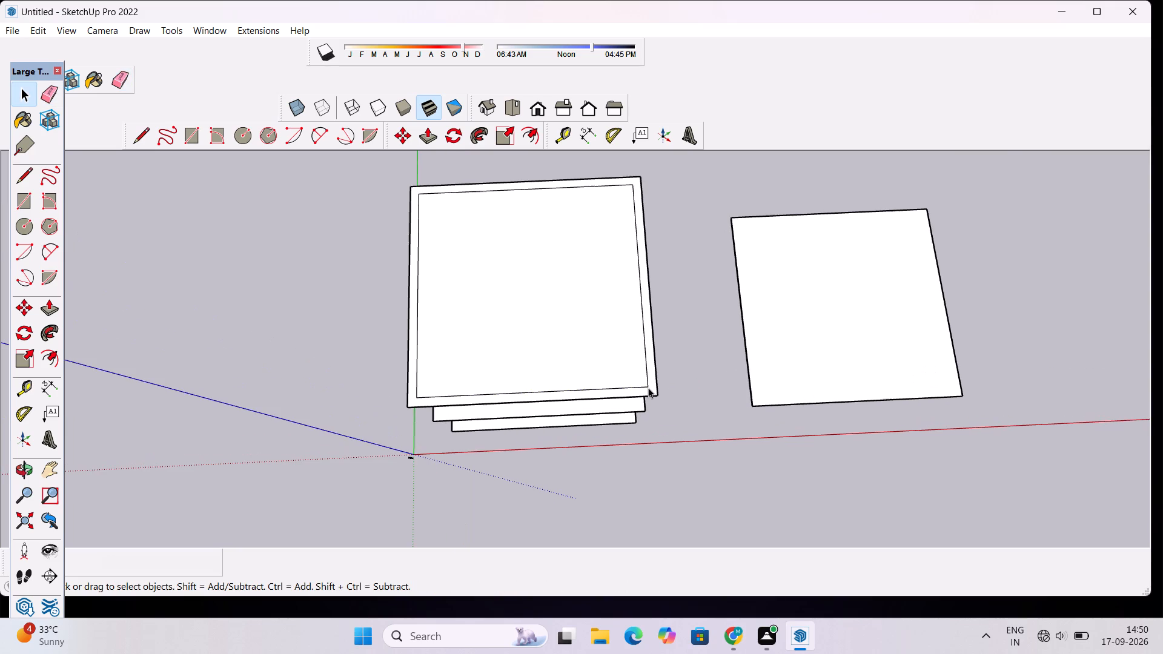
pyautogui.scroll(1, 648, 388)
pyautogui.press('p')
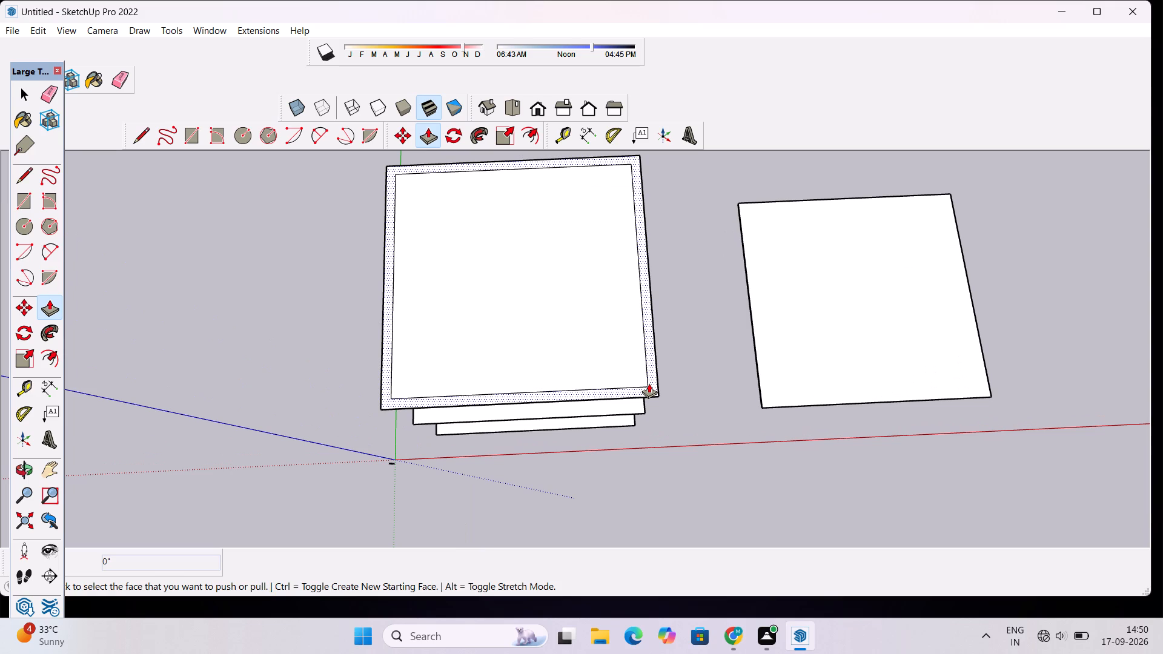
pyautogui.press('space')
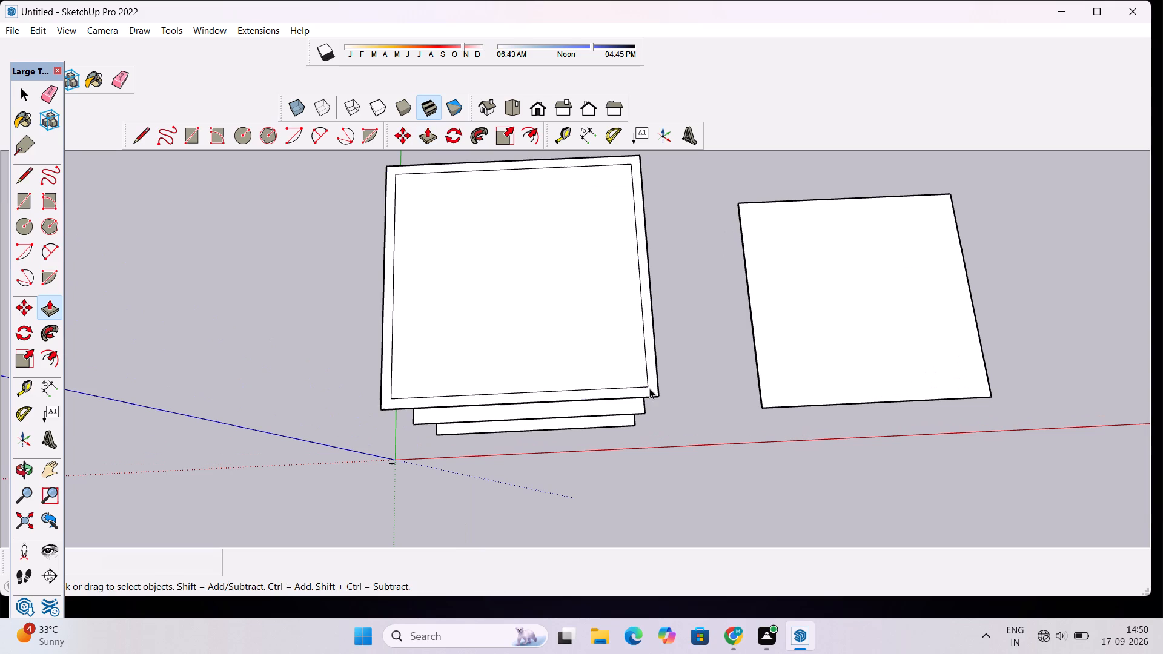
# Examine the stacked storeys and the top slab's inset border from the rear, the side, the front and above.
pyautogui.write('o')
pyautogui.moveTo(615, 441); pyautogui.dragTo(673, 179)
pyautogui.moveTo(297, 328); pyautogui.dragTo(1010, 352)
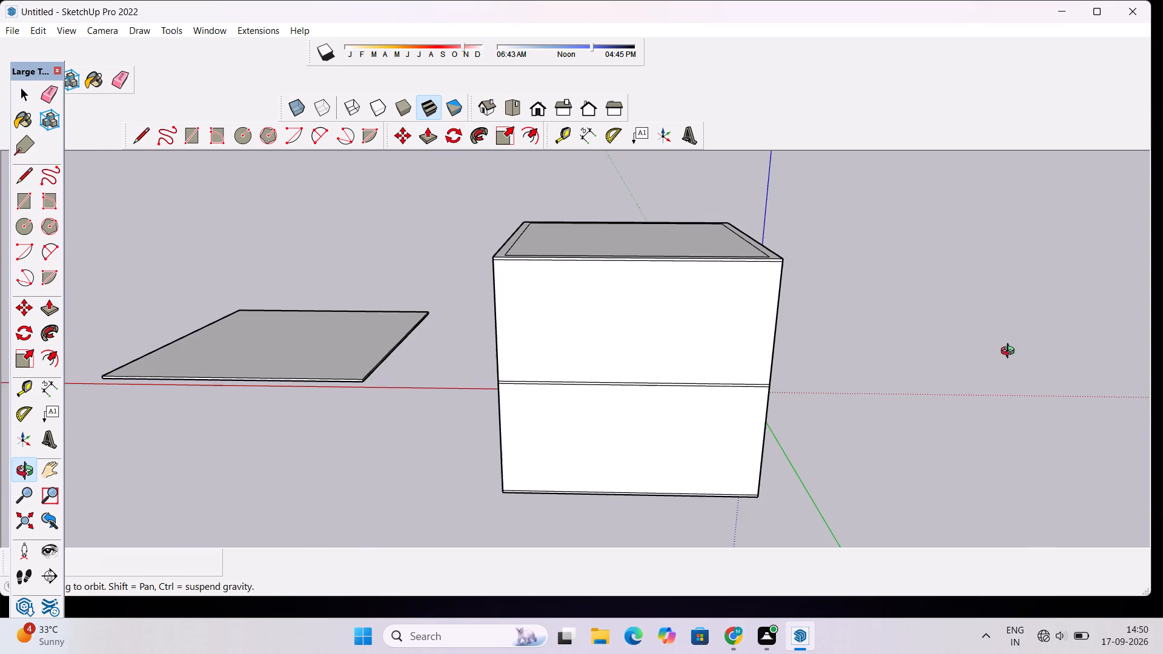
pyautogui.moveTo(1010, 352); pyautogui.dragTo(1012, 352)
pyautogui.moveTo(1087, 356); pyautogui.dragTo(658, 368)
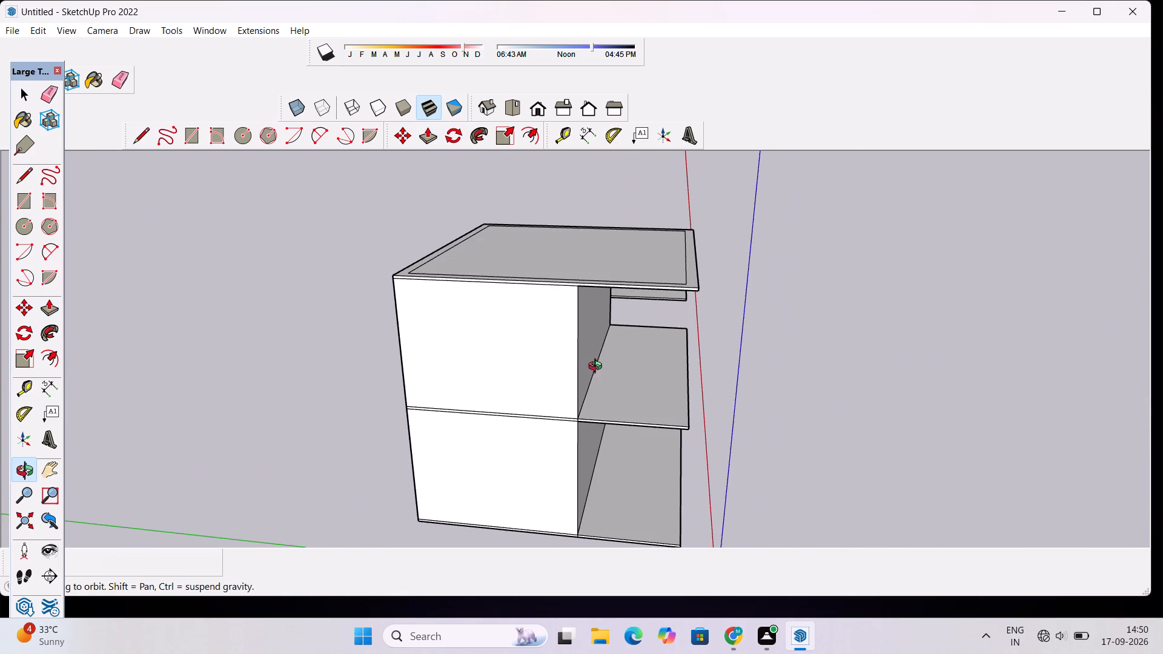
pyautogui.scroll(-6, 611, 369)
pyautogui.scroll(6, 677, 366)
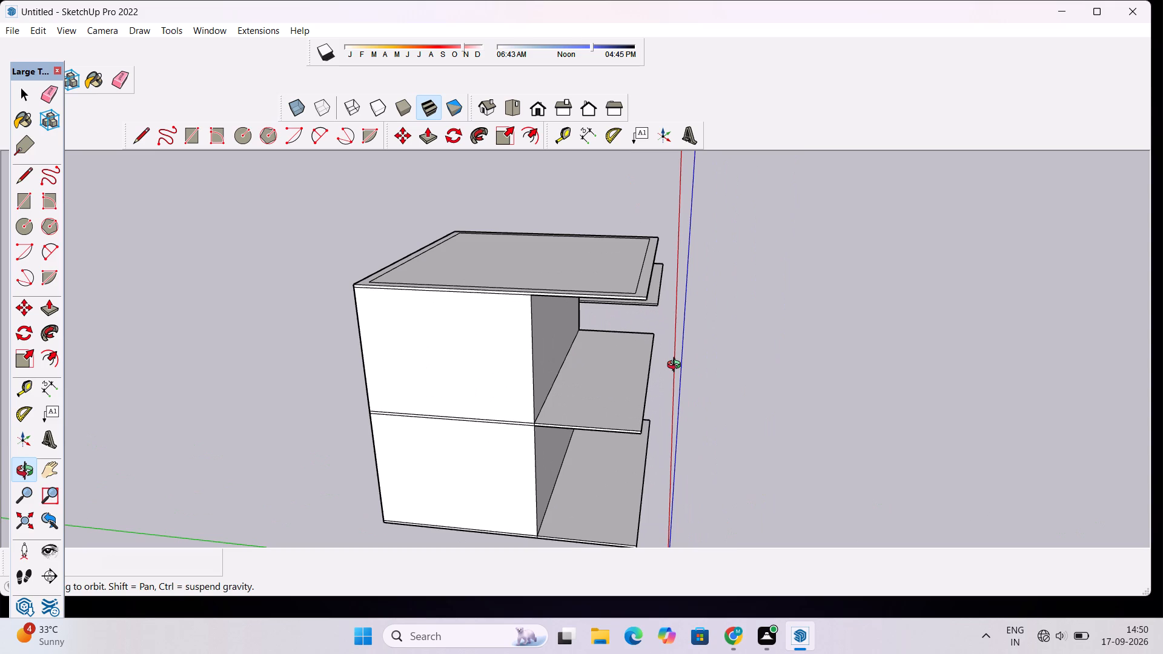
pyautogui.scroll(5, 629, 235)
pyautogui.scroll(-5, 723, 240)
pyautogui.moveTo(858, 267); pyautogui.dragTo(809, 285)
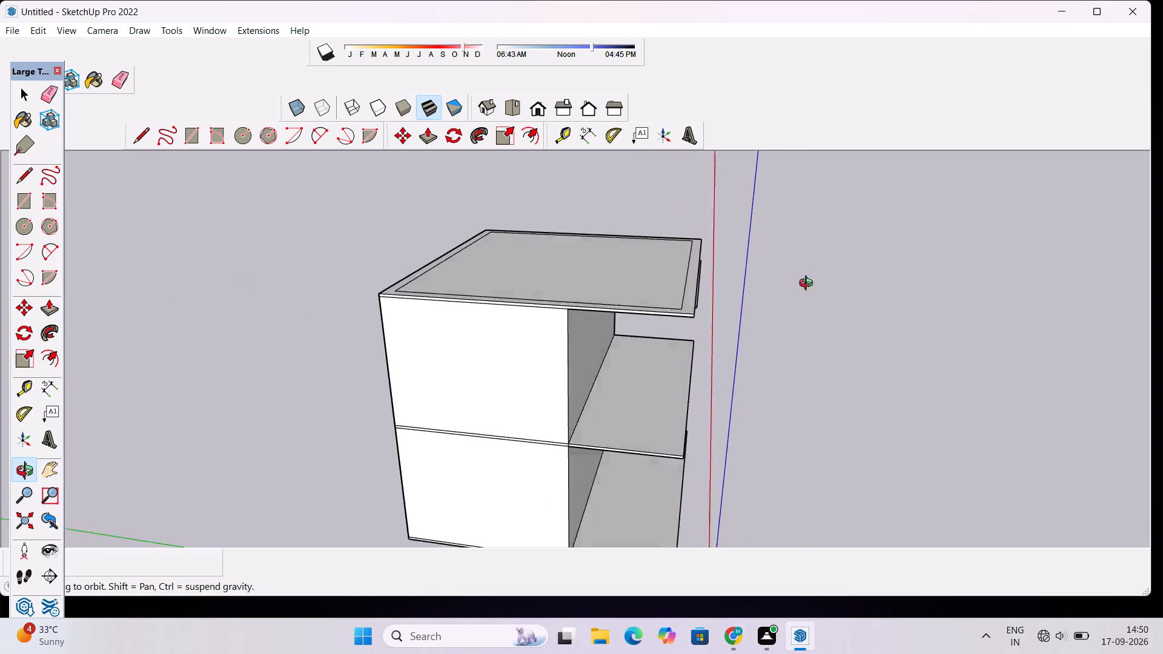
pyautogui.moveTo(809, 285); pyautogui.dragTo(638, 314)
pyautogui.moveTo(752, 319); pyautogui.dragTo(580, 357)
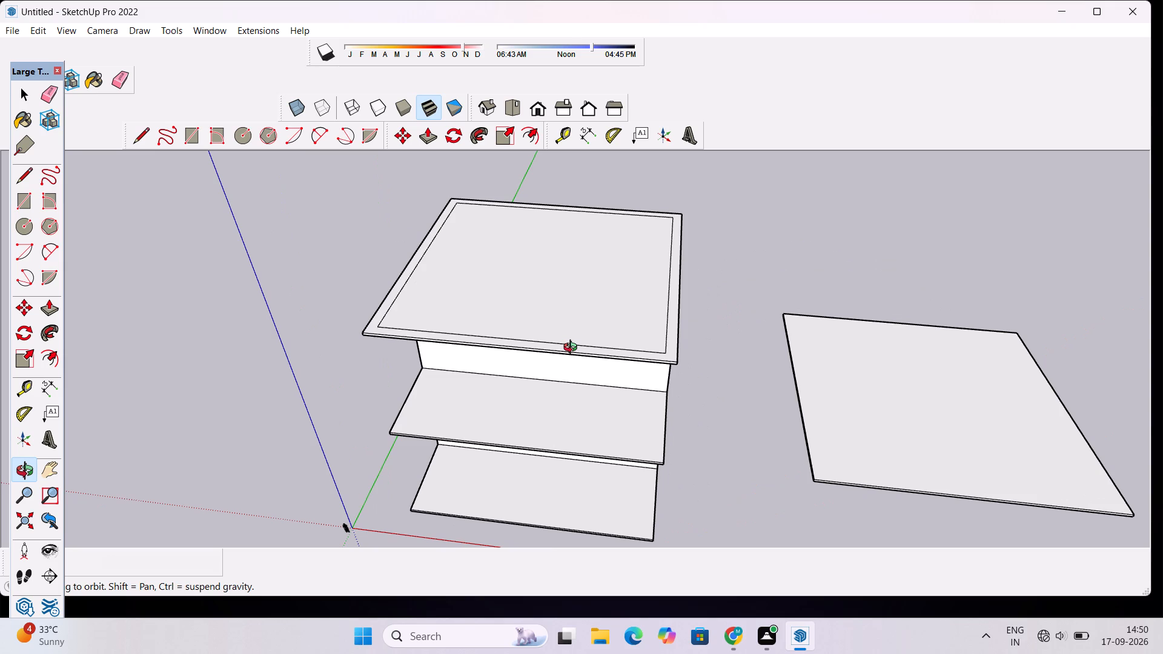
pyautogui.scroll(4, 574, 331)
pyautogui.scroll(-6, 543, 333)
pyautogui.moveTo(508, 335); pyautogui.dragTo(551, 380)
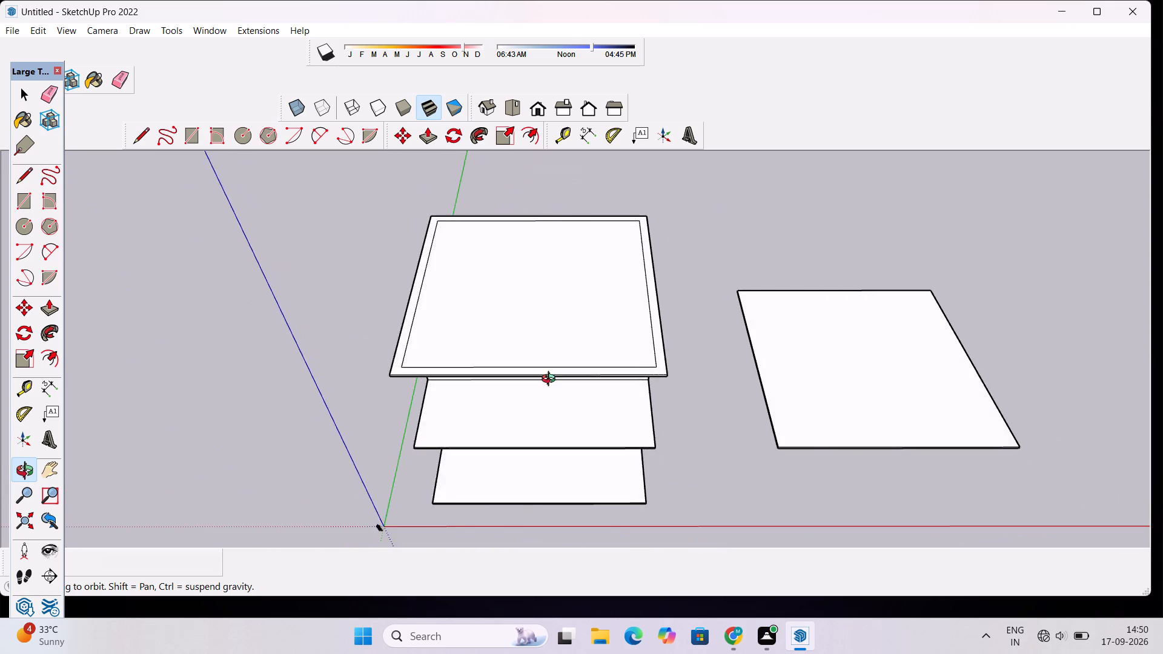
pyautogui.moveTo(551, 380); pyautogui.dragTo(564, 414)
pyautogui.scroll(-3, 555, 380)
pyautogui.moveTo(551, 336); pyautogui.dragTo(534, 375)
pyautogui.scroll(3, 534, 369)
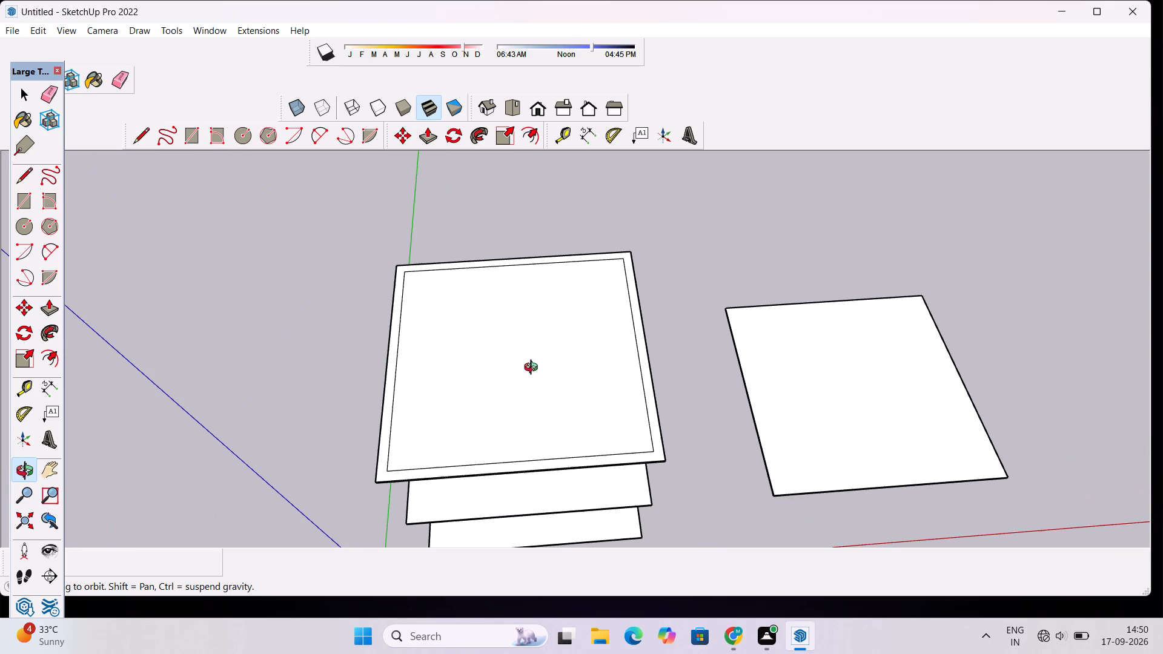
pyautogui.scroll(-5, 525, 343)
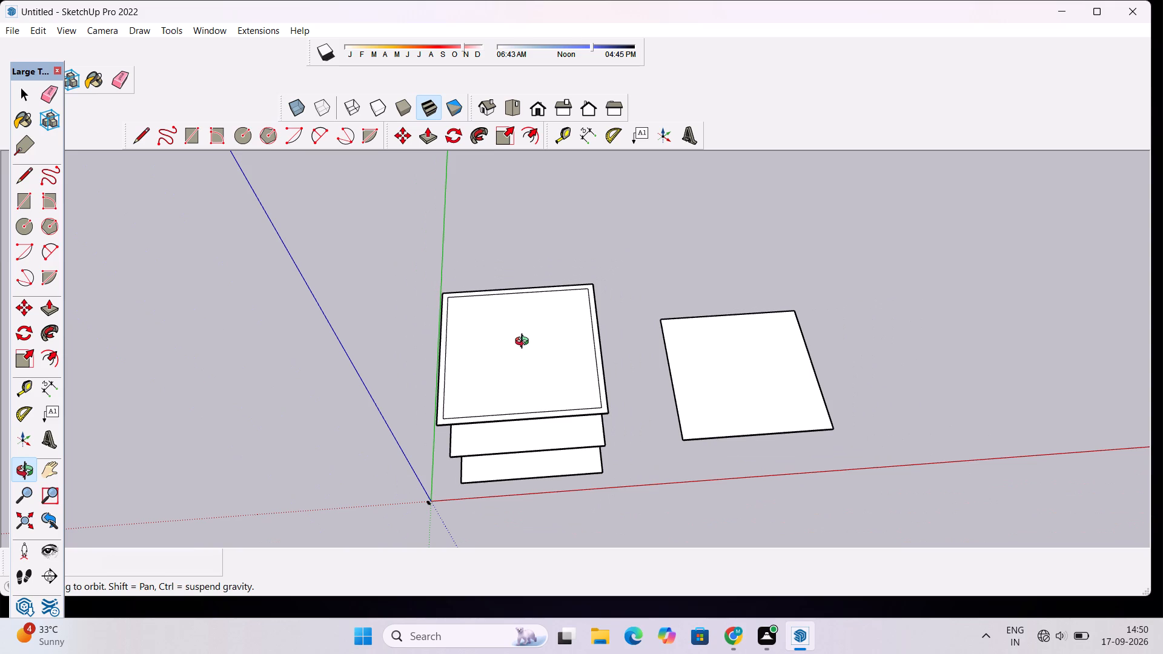
pyautogui.scroll(4, 558, 340)
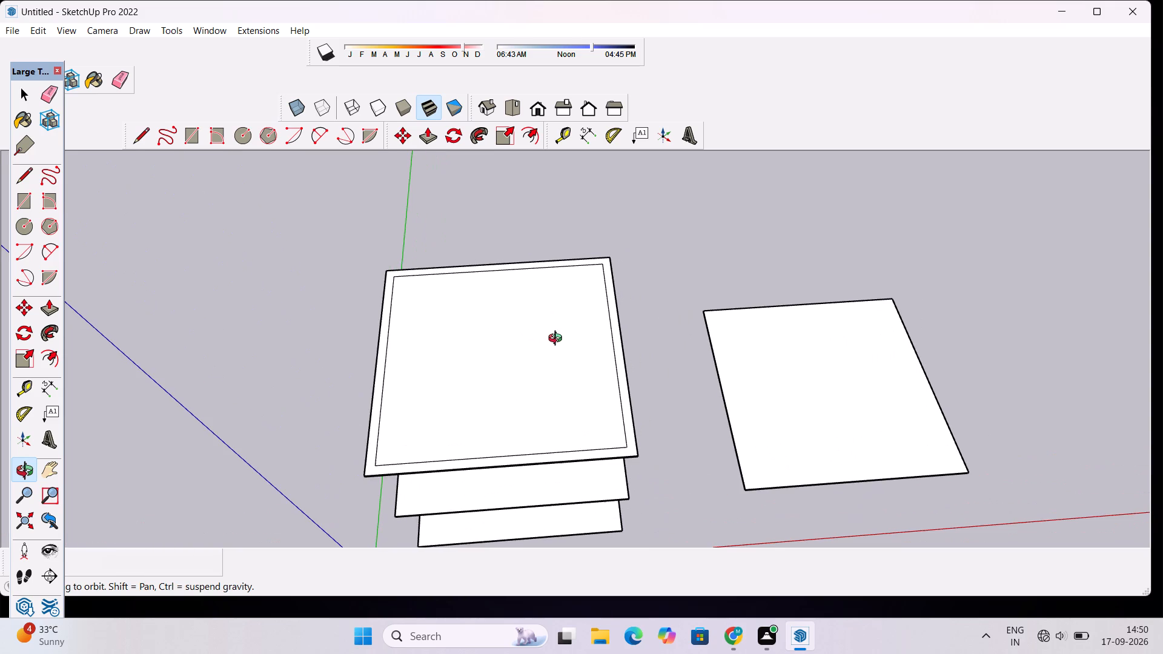
pyautogui.scroll(-6, 558, 339)
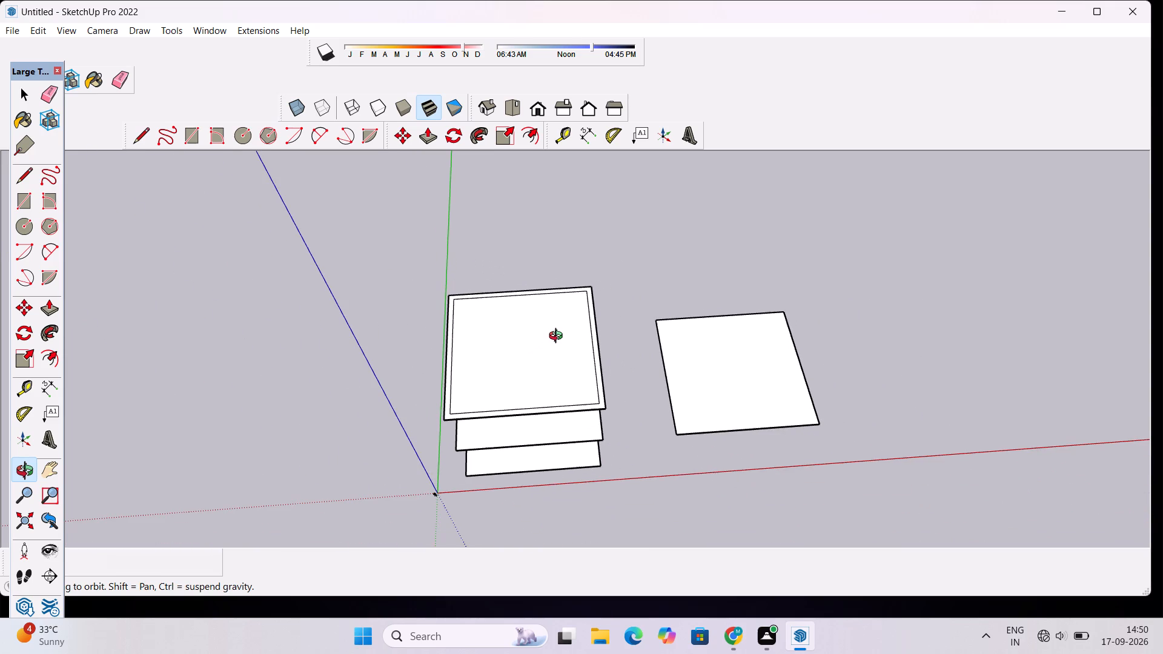
pyautogui.scroll(2, 522, 367)
pyautogui.scroll(-1, 549, 390)
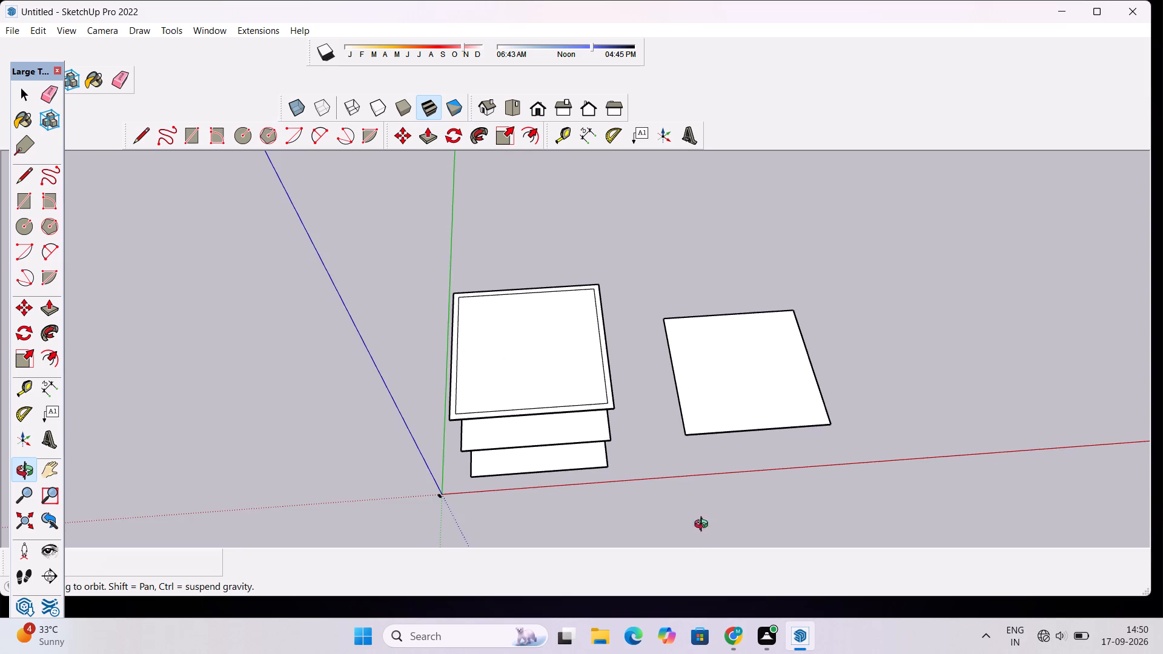
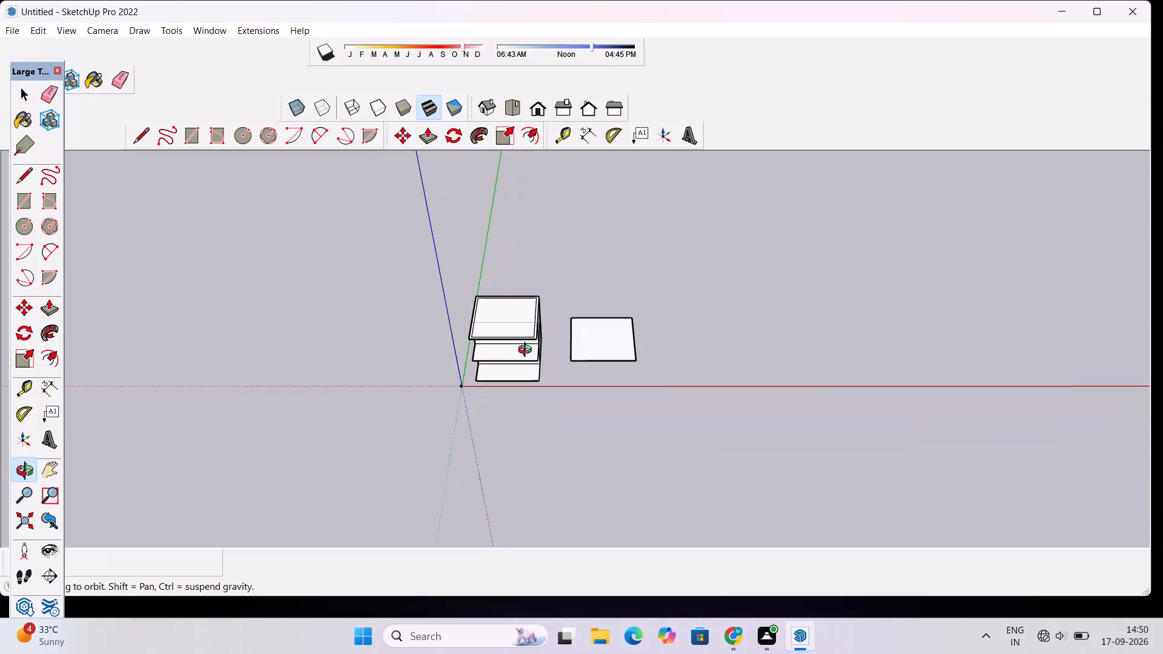
# Examine the stacked storeys, the projecting slabs and the separate slab beside them from above, the sides and the front.
pyautogui.scroll(7, 528, 351)
pyautogui.moveTo(509, 409); pyautogui.dragTo(467, 274)
pyautogui.scroll(3, 488, 251)
pyautogui.moveTo(548, 331); pyautogui.dragTo(558, 387)
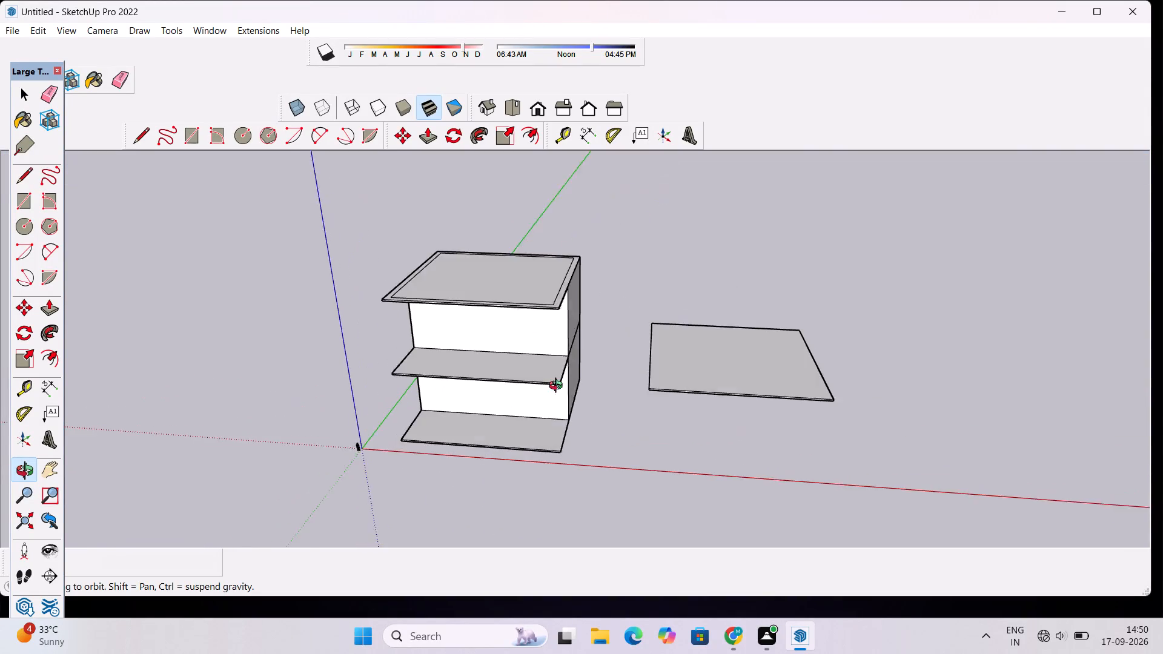
pyautogui.moveTo(558, 387); pyautogui.dragTo(562, 403)
pyautogui.scroll(-3, 461, 257)
pyautogui.keyDown('shift'); pyautogui.moveTo(469, 268); pyautogui.dragTo(552, 339); pyautogui.keyUp('shift')
pyautogui.scroll(4, 545, 333)
pyautogui.moveTo(545, 359); pyautogui.dragTo(546, 481)
pyautogui.scroll(4, 577, 389)
pyautogui.moveTo(526, 346); pyautogui.dragTo(832, 333)
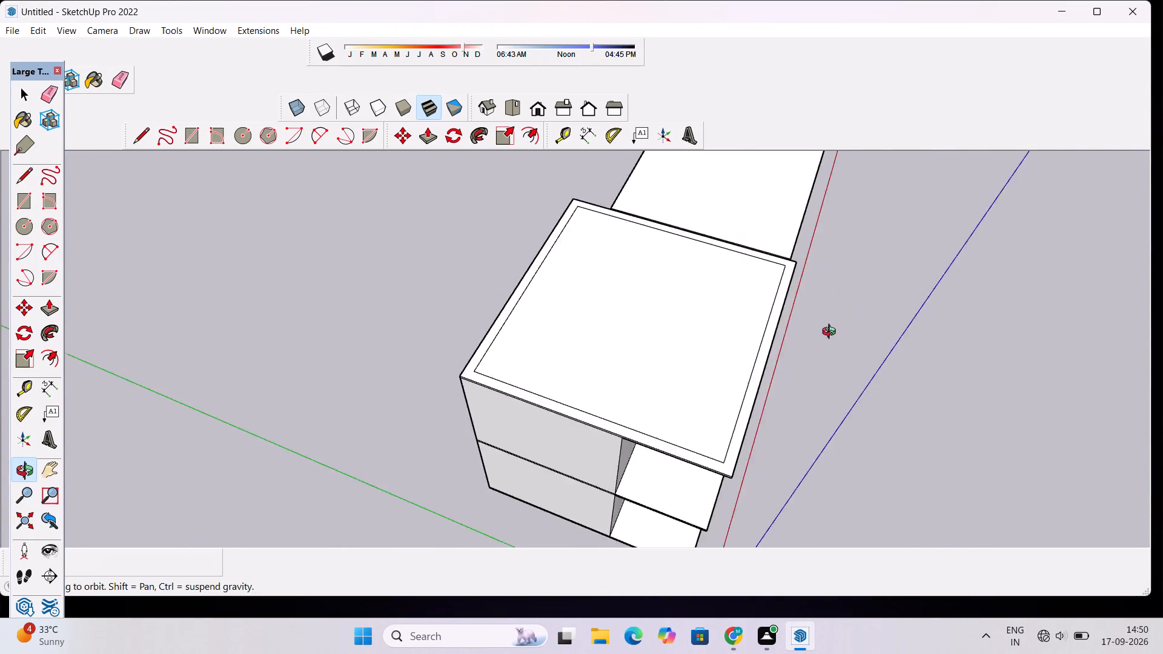
pyautogui.moveTo(832, 333); pyautogui.dragTo(394, 302)
pyautogui.scroll(-6, 505, 306)
pyautogui.moveTo(444, 320); pyautogui.dragTo(735, 354)
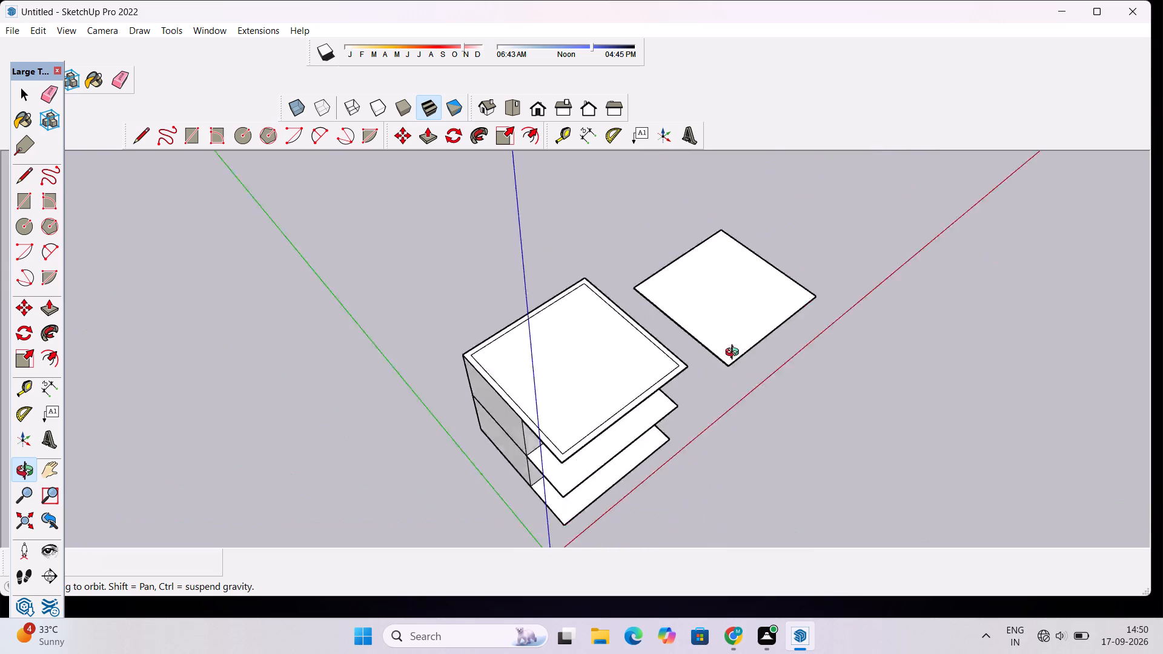
pyautogui.moveTo(735, 354); pyautogui.dragTo(731, 309)
pyautogui.scroll(-6, 586, 312)
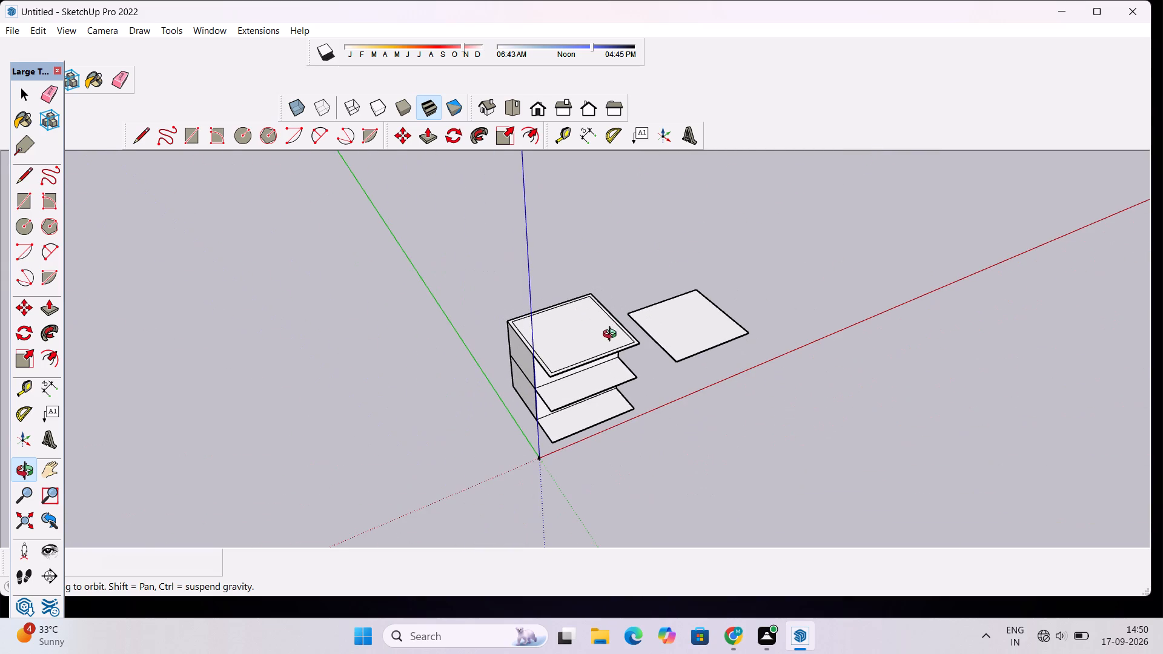
pyautogui.keyDown('shift'); pyautogui.moveTo(590, 348); pyautogui.dragTo(581, 337); pyautogui.keyUp('shift')
pyautogui.scroll(6, 563, 314)
pyautogui.moveTo(651, 394); pyautogui.dragTo(420, 412)
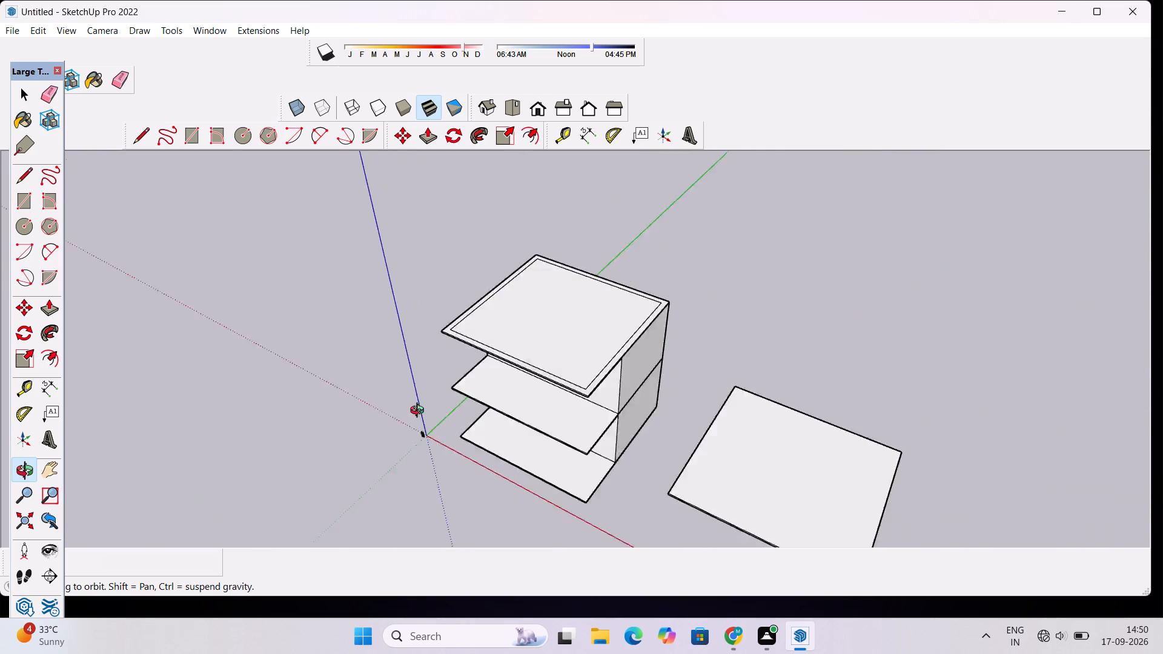
pyautogui.moveTo(420, 412); pyautogui.dragTo(720, 331)
pyautogui.scroll(-4, 551, 363)
pyautogui.keyDown('shift'); pyautogui.moveTo(574, 407); pyautogui.dragTo(560, 323); pyautogui.keyUp('shift')
pyautogui.scroll(4, 537, 321)
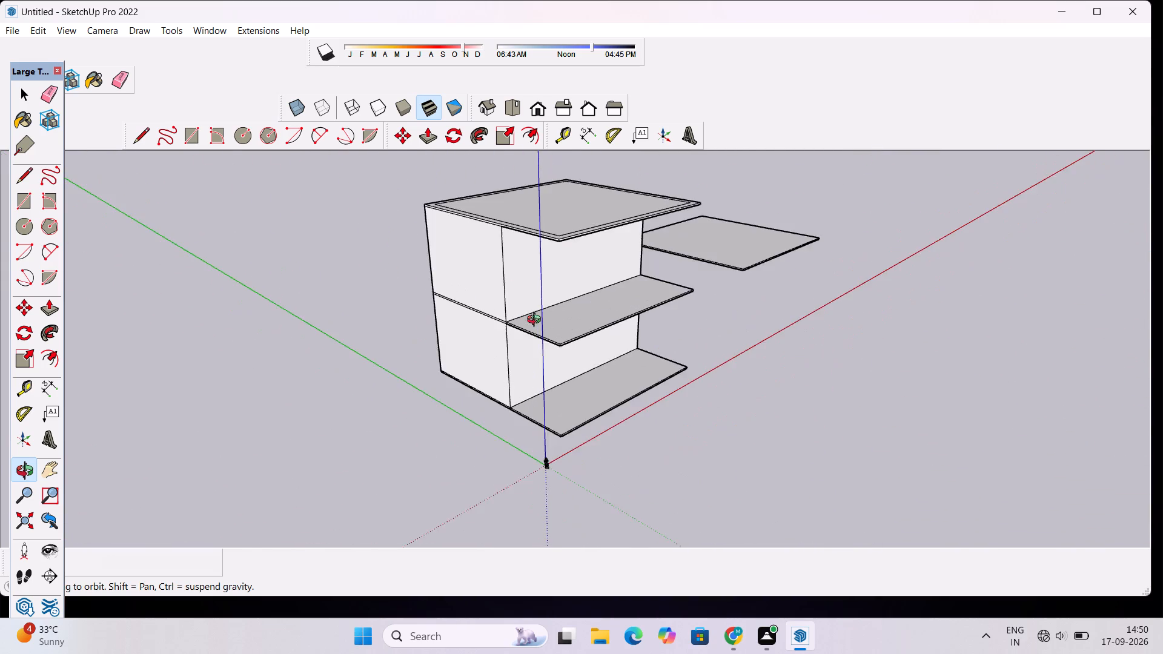
pyautogui.scroll(5, 537, 321)
pyautogui.moveTo(595, 321); pyautogui.dragTo(439, 372)
# Place a guide 5' inside the left side edge of the lowest slab, on its projecting front part.
pyautogui.scroll(-5, 437, 392)
pyautogui.keyDown('shift'); pyautogui.moveTo(491, 461); pyautogui.dragTo(514, 364); pyautogui.keyUp('shift')
pyautogui.scroll(3, 488, 377)
pyautogui.press('t')
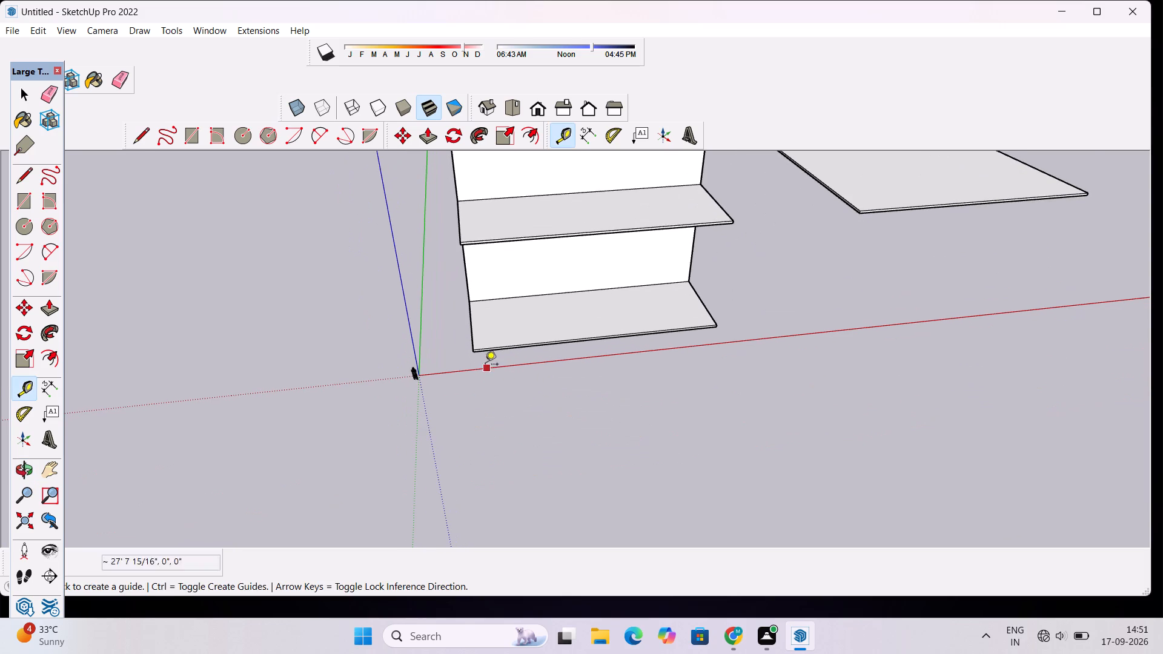
pyautogui.scroll(11, 459, 322)
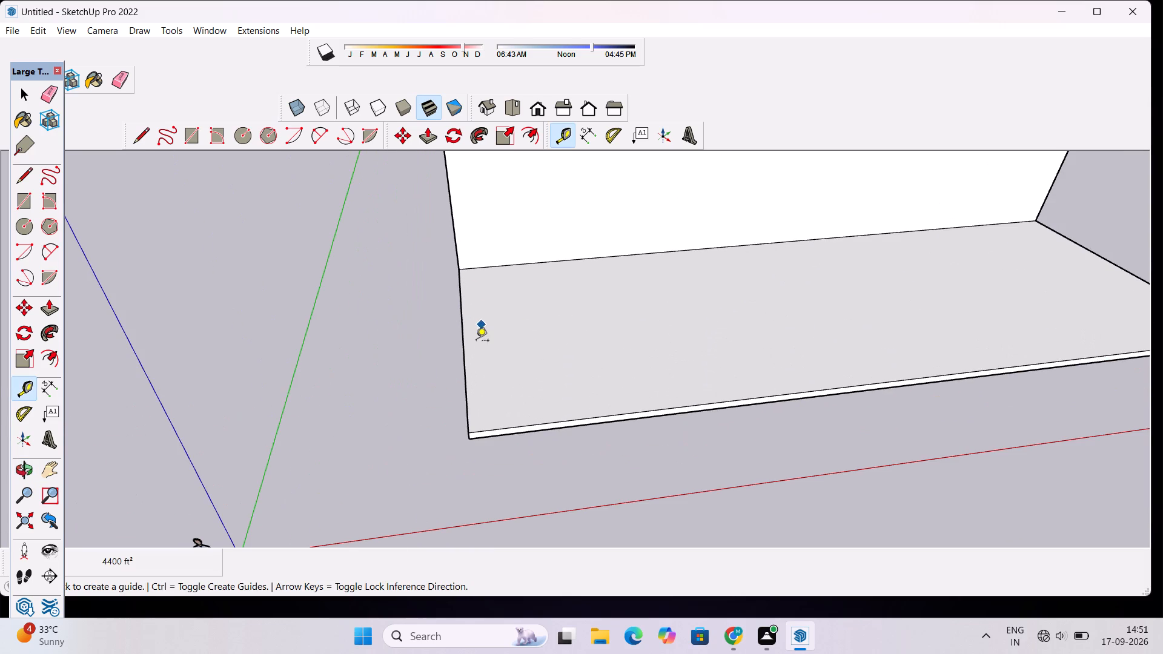
pyautogui.scroll(6, 474, 357)
pyautogui.scroll(-5, 457, 326)
pyautogui.click(453, 322)
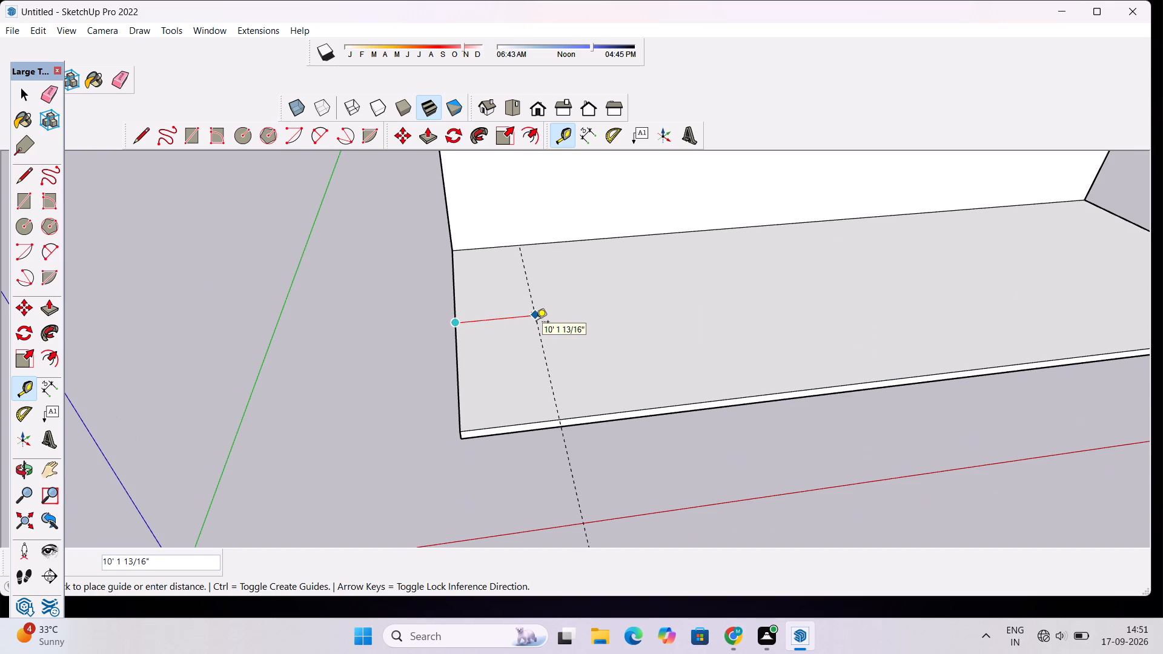
pyautogui.write("5'")
pyautogui.press('Return')
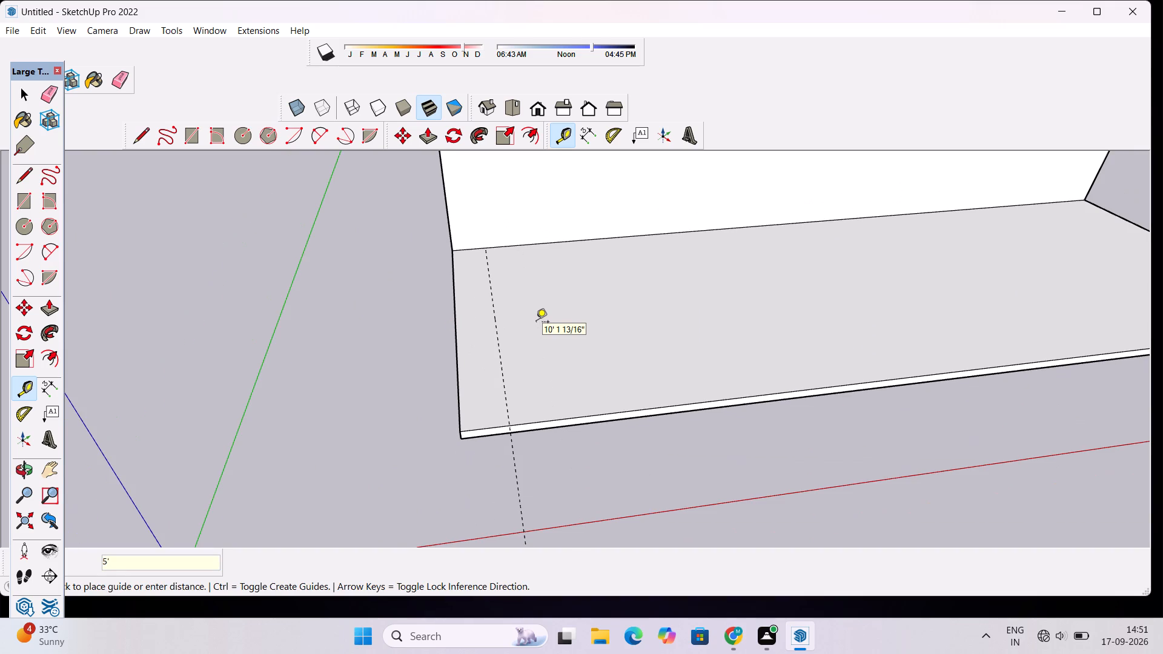
# Place a guide 5' inside the left side edge of the middle slab, on its projecting front part.
pyautogui.scroll(-2, 477, 375)
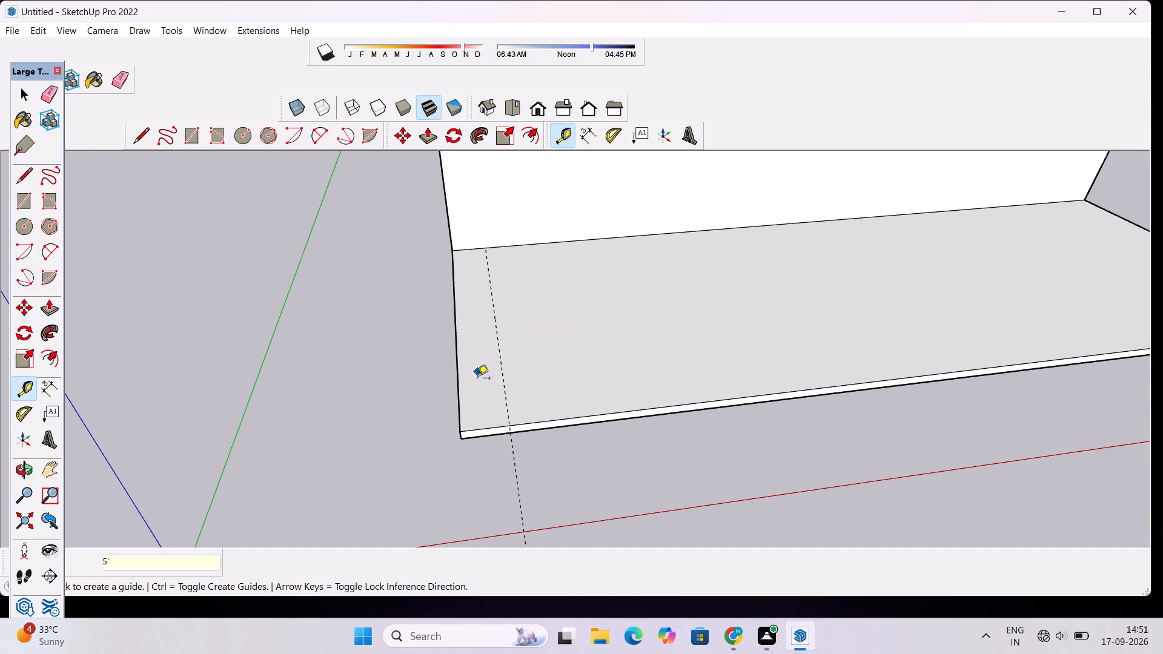
pyautogui.scroll(-13, 477, 379)
pyautogui.scroll(13, 473, 272)
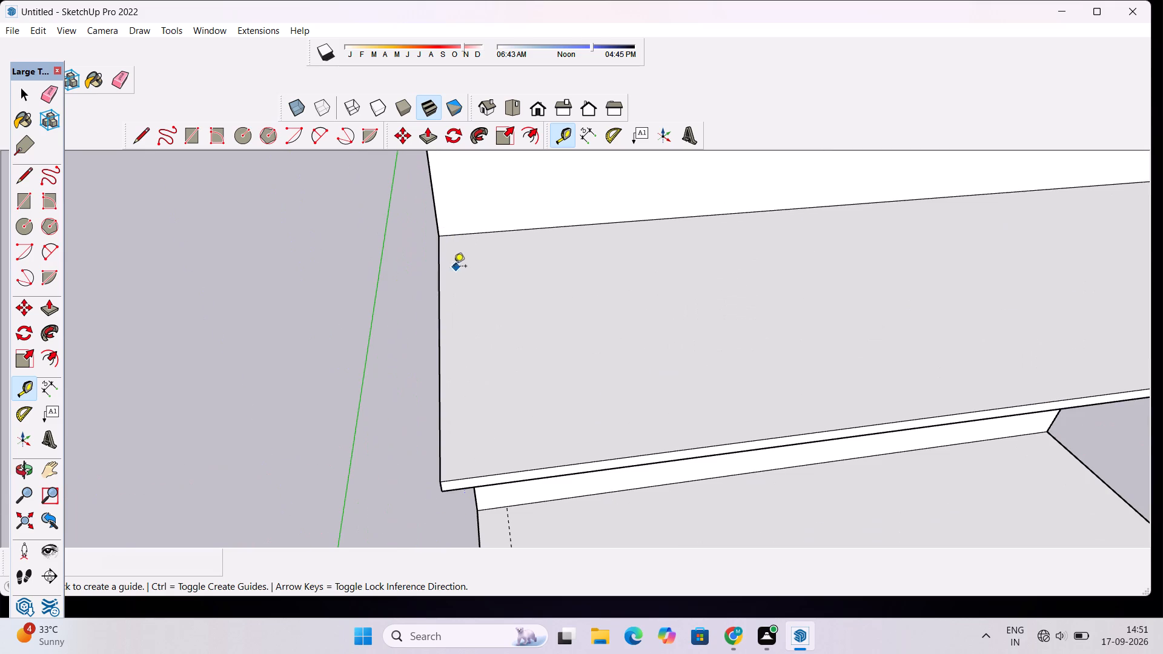
pyautogui.click(440, 326)
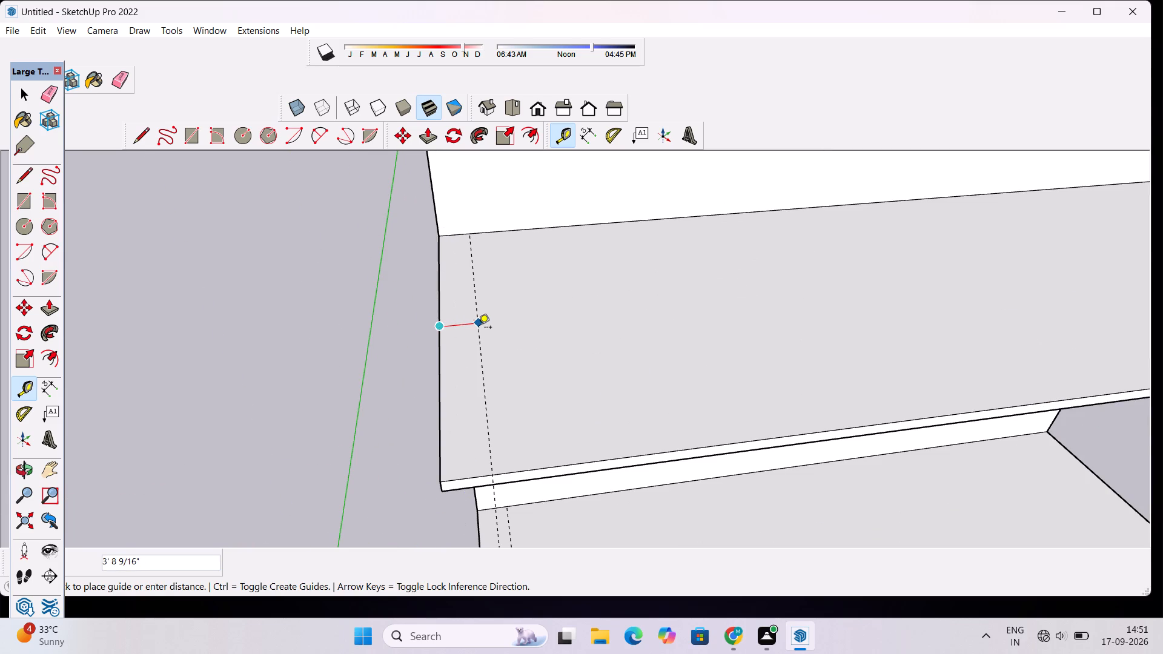
pyautogui.write("5'")
pyautogui.press('Return')
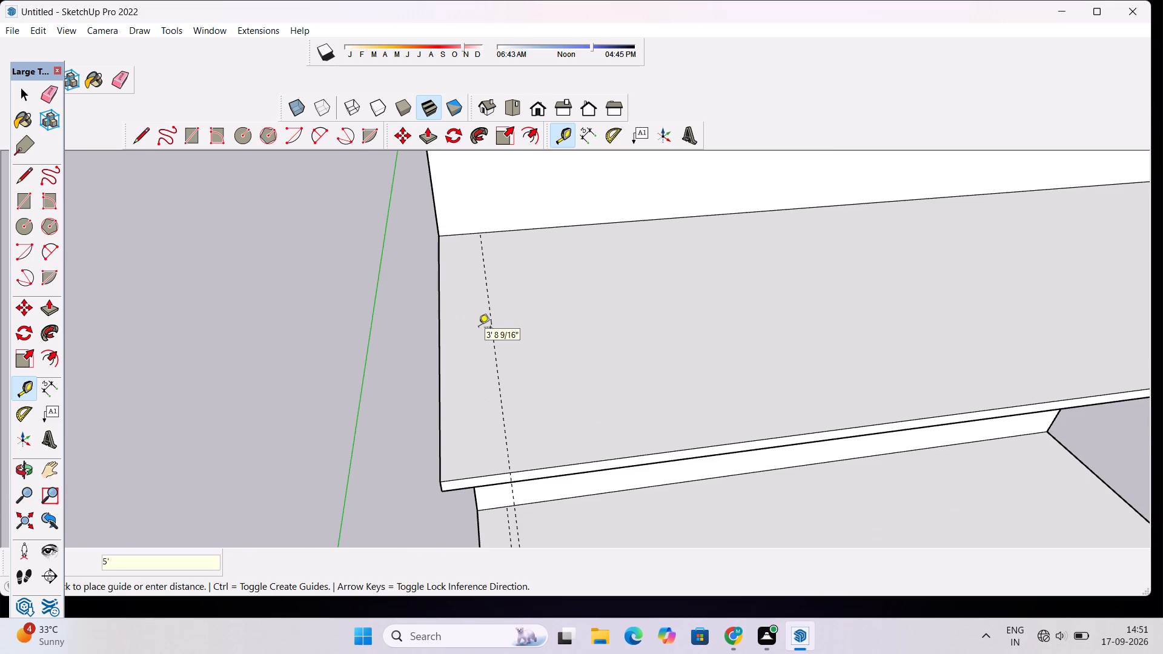
# Place a guide 5' inside the left side edge of the top slab.
pyautogui.scroll(-4, 446, 340)
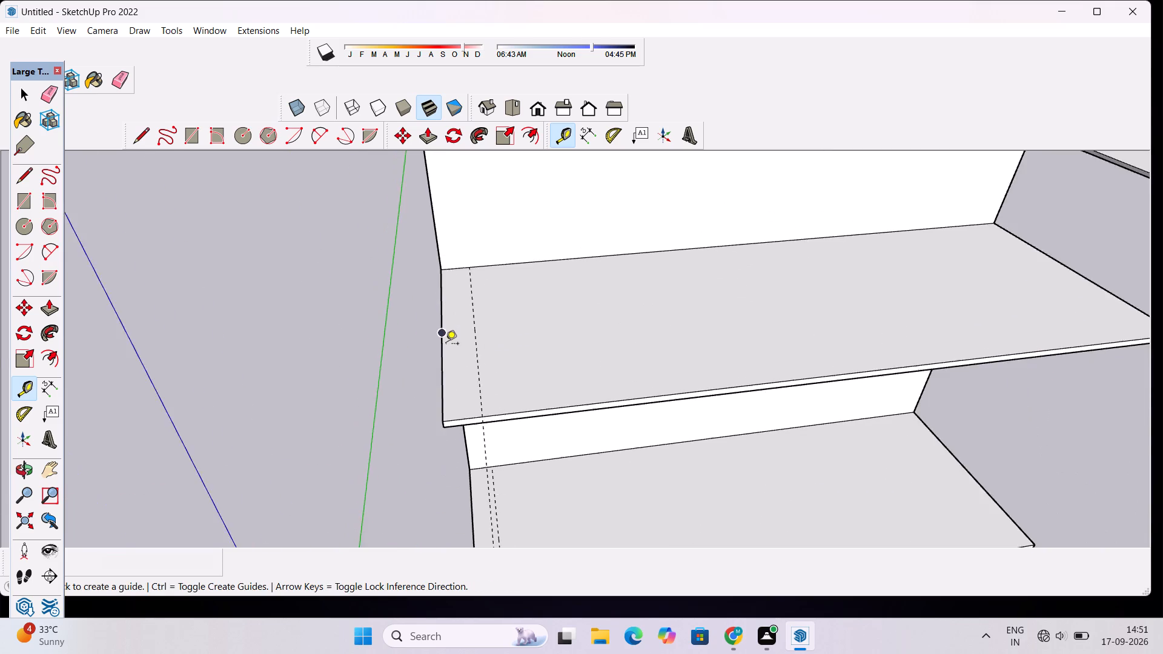
pyautogui.scroll(-19, 446, 345)
pyautogui.scroll(8, 448, 249)
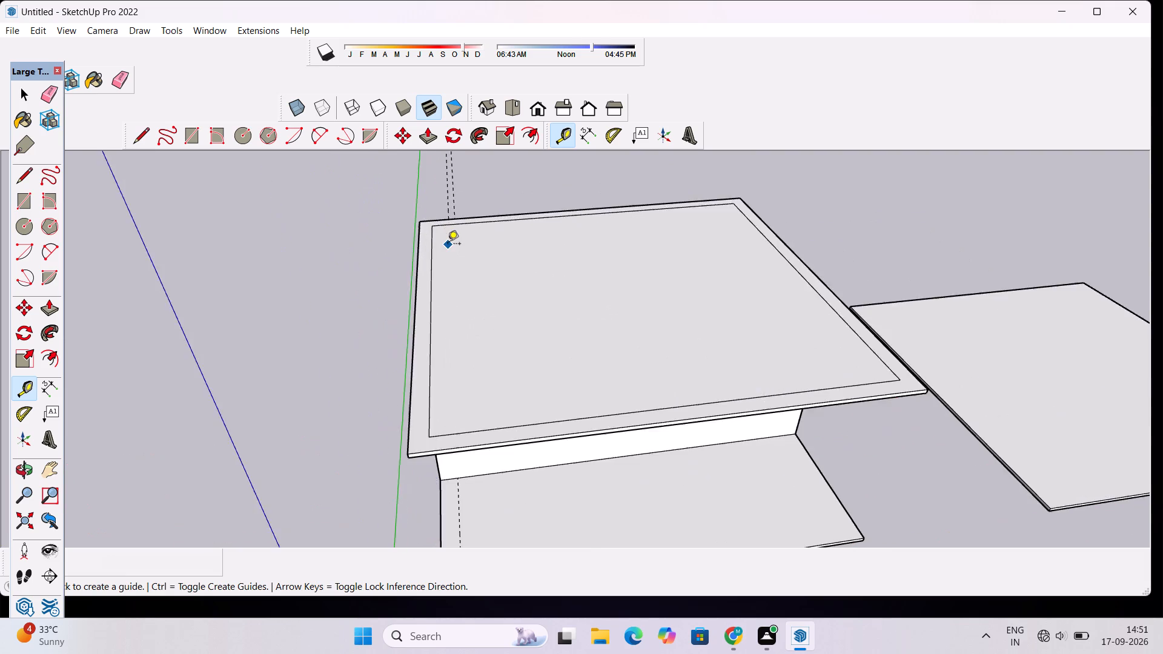
pyautogui.scroll(5, 448, 245)
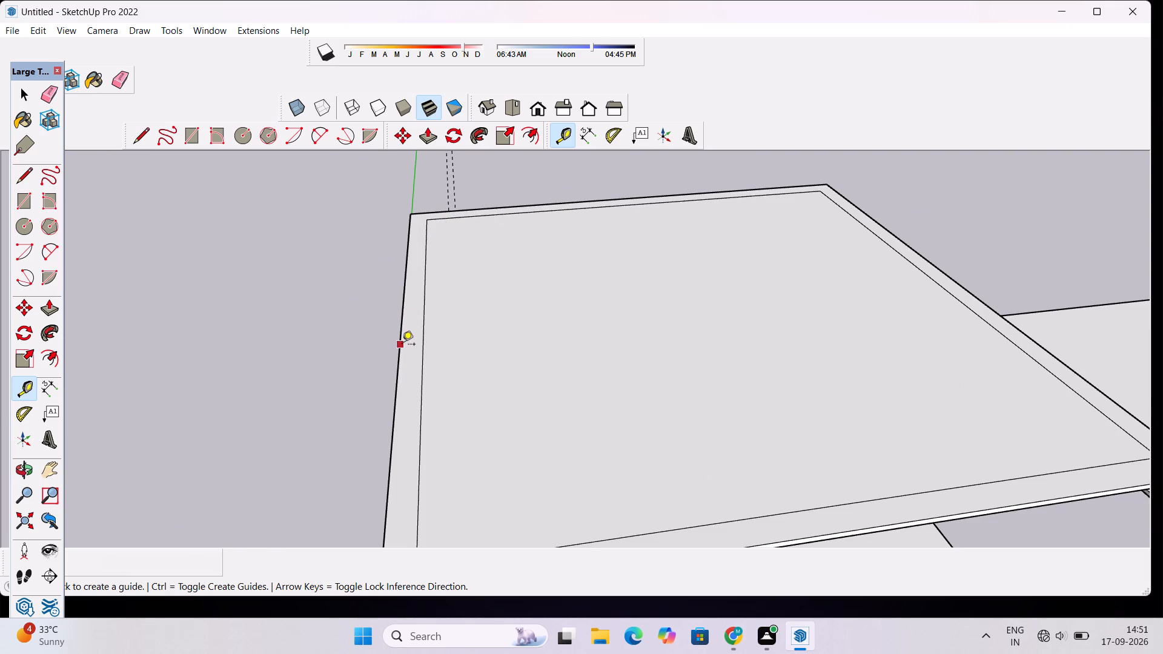
pyautogui.click(403, 337)
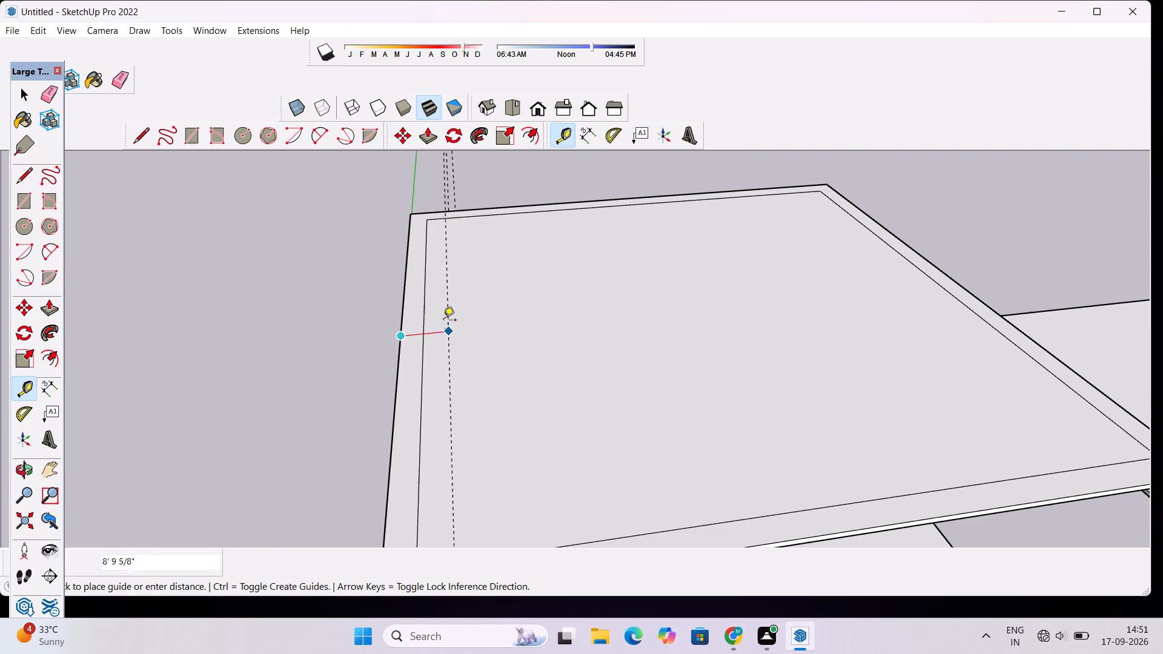
pyautogui.scroll(-10, 442, 320)
pyautogui.scroll(4, 447, 391)
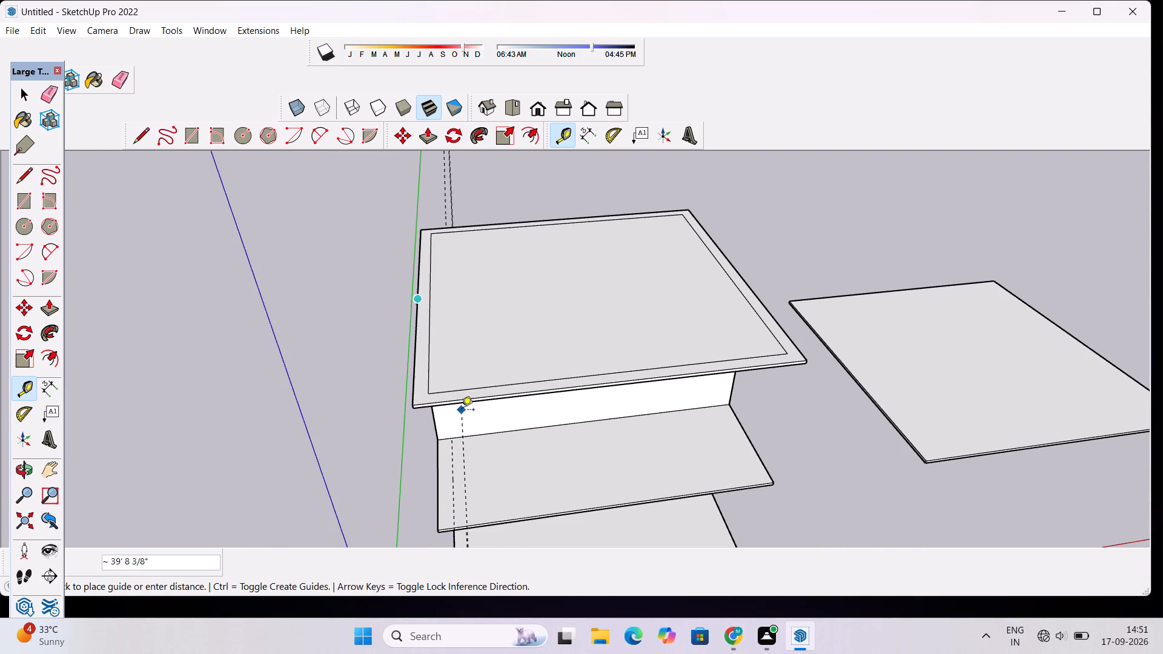
pyautogui.write("5'")
pyautogui.press('Return')
pyautogui.scroll(-2, 464, 387)
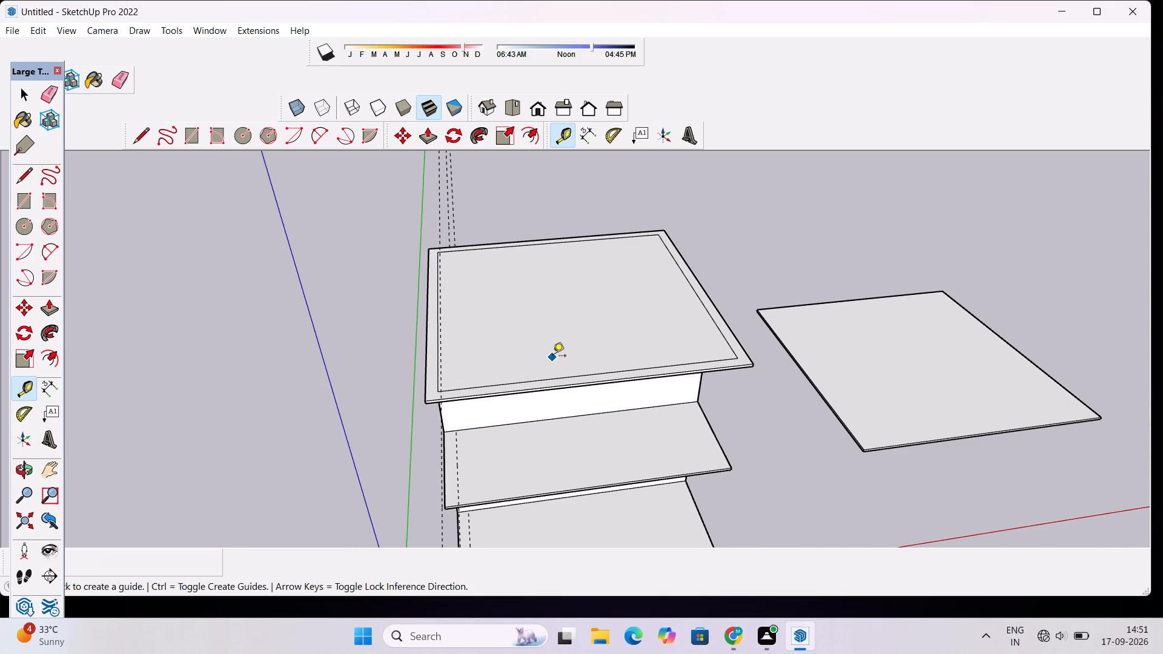
# Examine the guides along the left side of the three slabs from the side and from above.
pyautogui.press('o')
pyautogui.moveTo(363, 400); pyautogui.dragTo(572, 305)
pyautogui.scroll(-5, 575, 301)
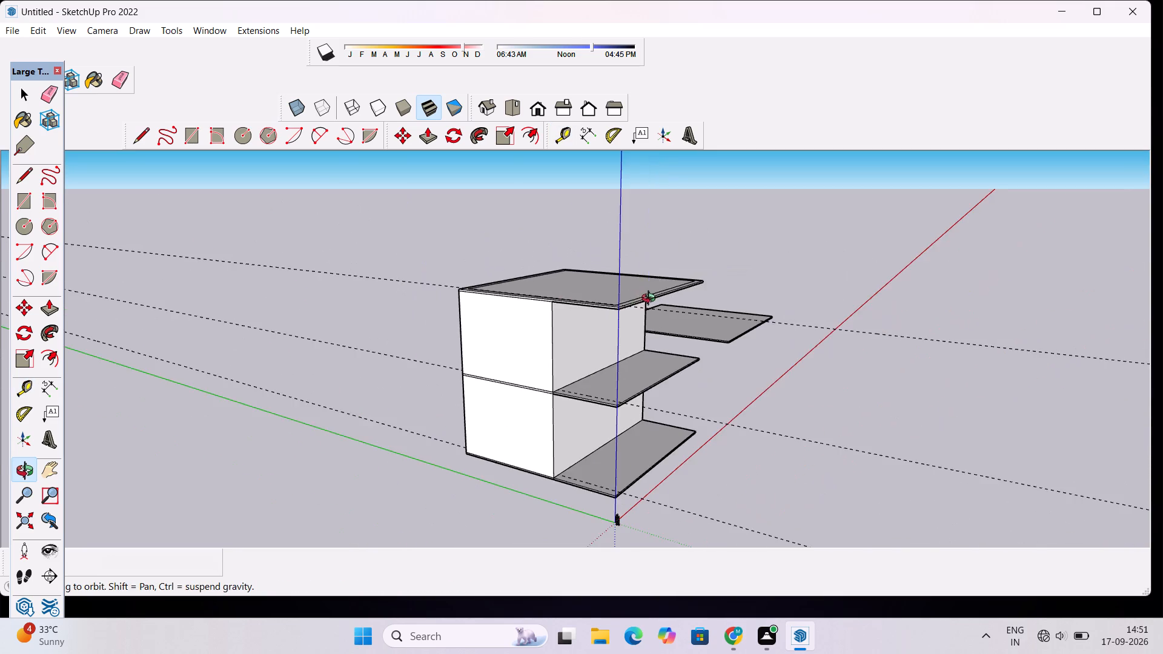
pyautogui.moveTo(652, 299); pyautogui.dragTo(457, 507)
pyautogui.scroll(11, 529, 438)
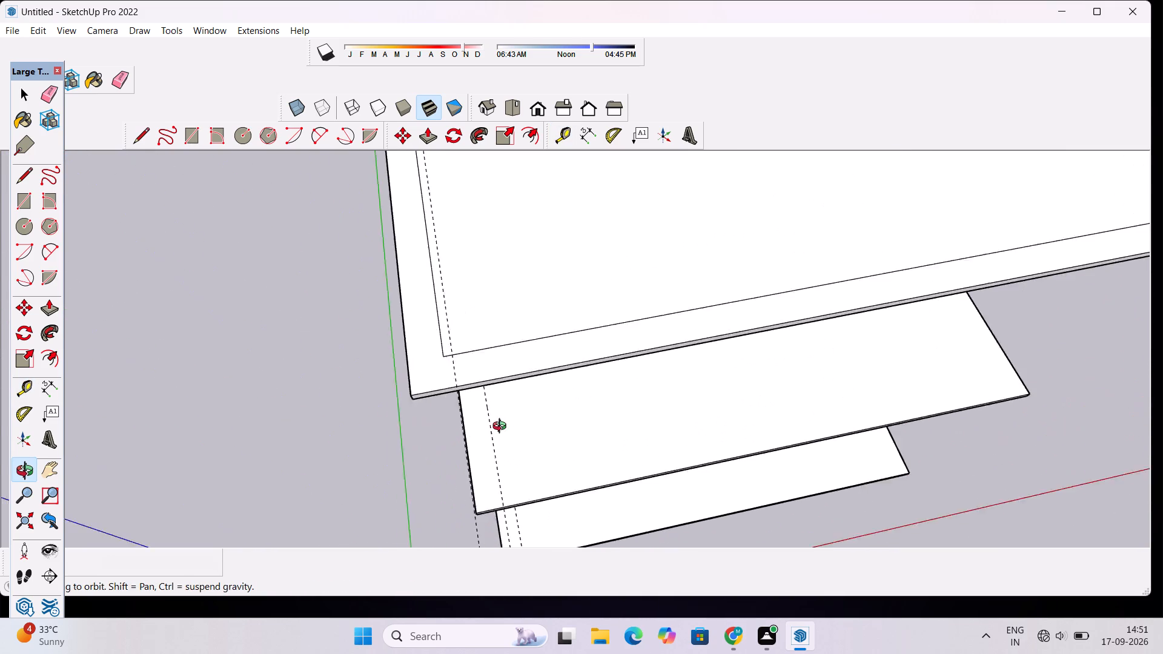
pyautogui.scroll(2, 502, 428)
pyautogui.scroll(-11, 519, 423)
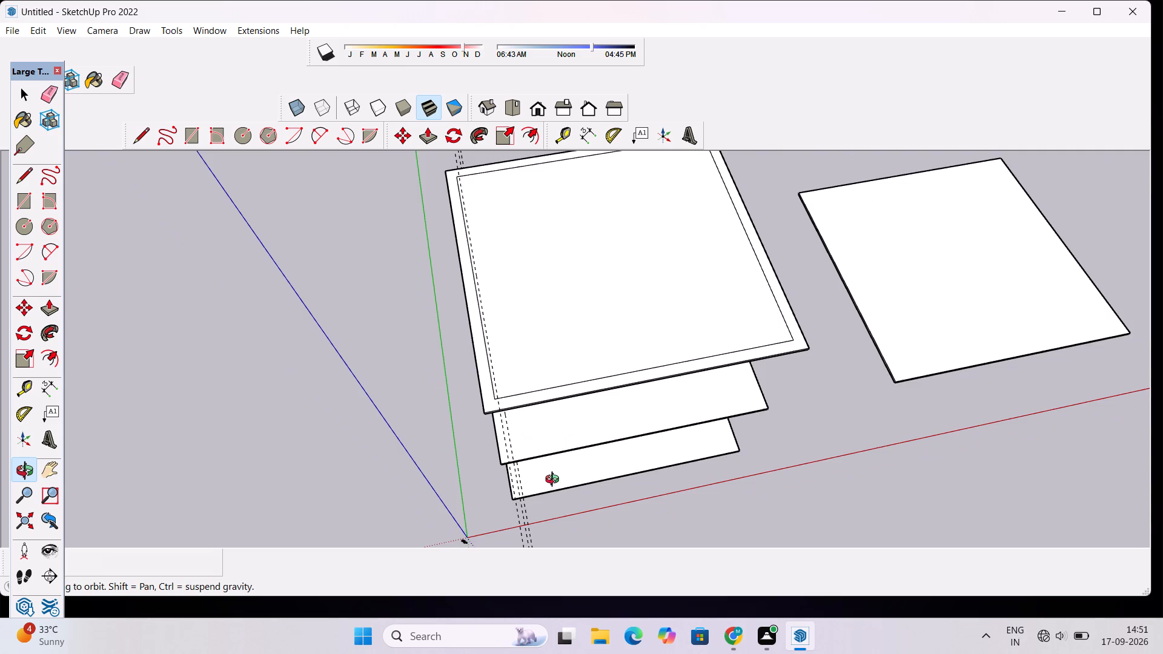
pyautogui.keyDown('shift'); pyautogui.moveTo(552, 477); pyautogui.dragTo(540, 391); pyautogui.keyUp('shift')
pyautogui.scroll(2, 535, 416)
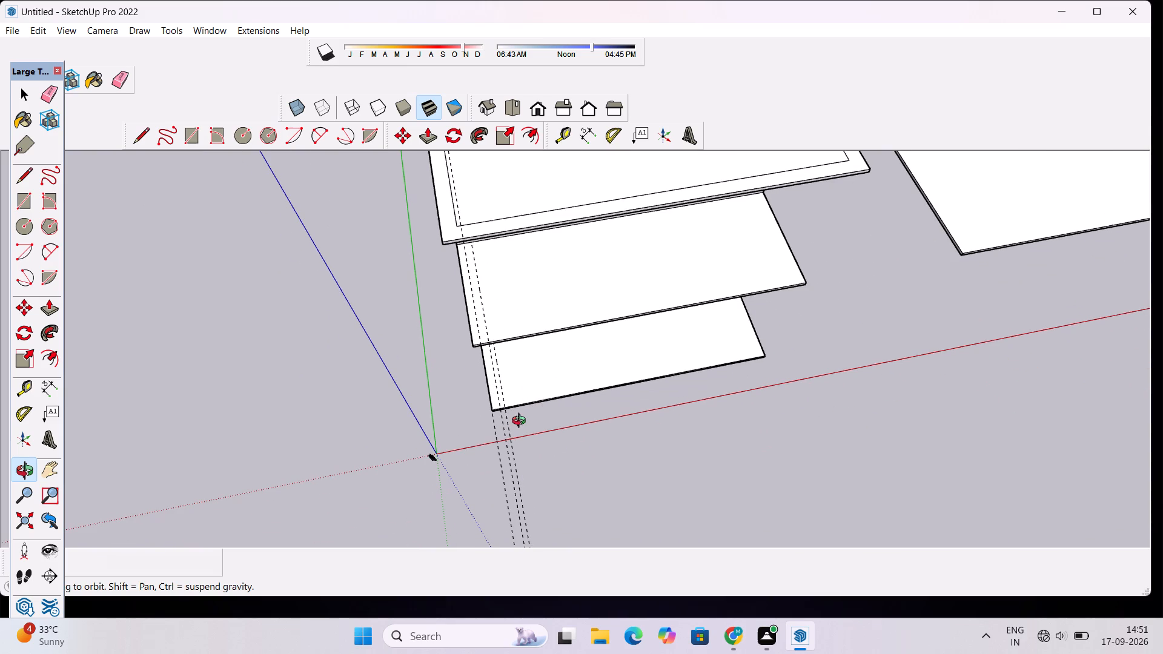
pyautogui.moveTo(427, 448); pyautogui.dragTo(565, 409)
pyautogui.scroll(3, 563, 410)
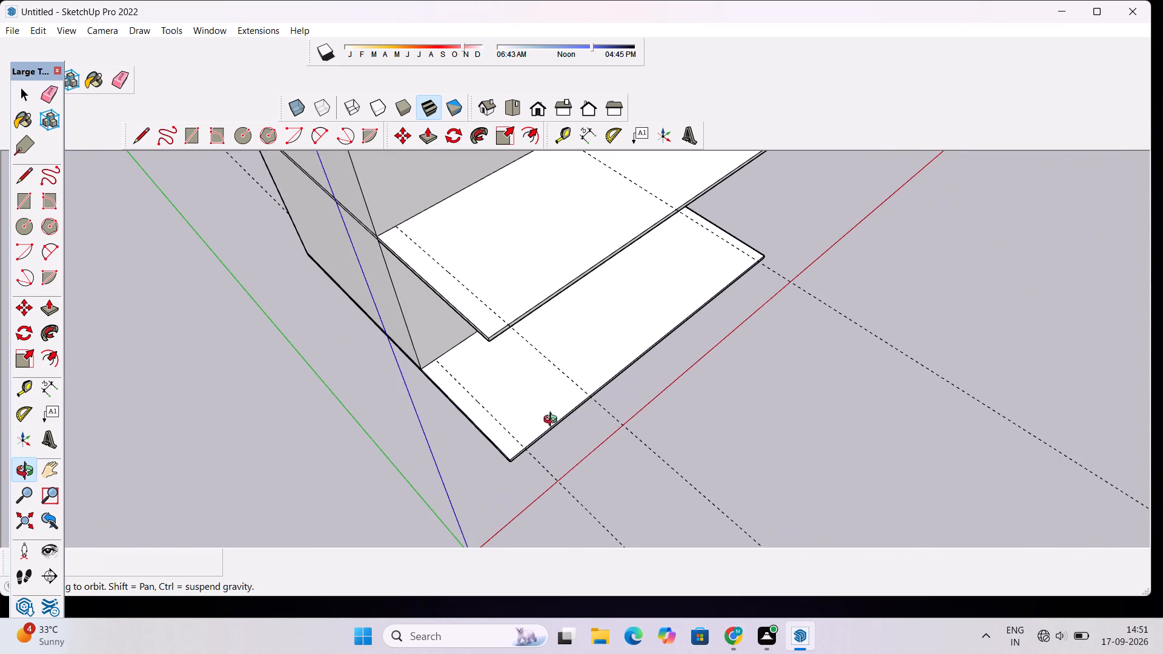
pyautogui.keyDown('shift'); pyautogui.moveTo(546, 431); pyautogui.dragTo(527, 422); pyautogui.keyUp('shift')
pyautogui.moveTo(454, 438); pyautogui.dragTo(492, 431)
pyautogui.scroll(4, 492, 426)
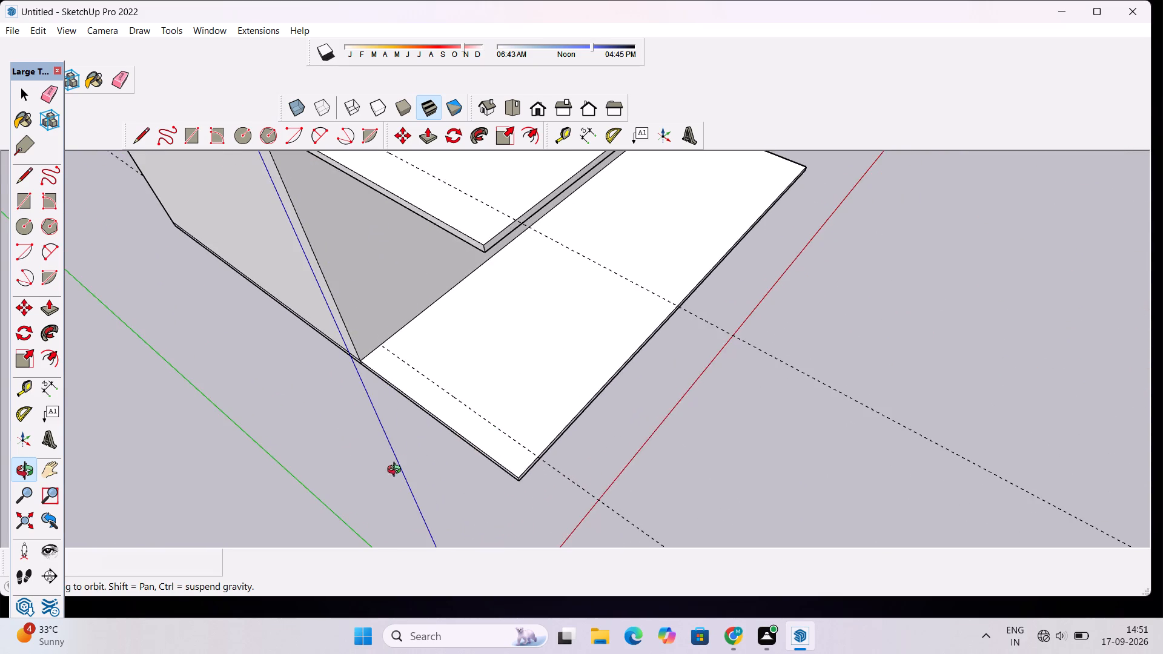
pyautogui.moveTo(397, 471); pyautogui.dragTo(516, 433)
pyautogui.keyDown('shift'); pyautogui.moveTo(545, 457); pyautogui.dragTo(490, 453); pyautogui.keyUp('shift')
pyautogui.scroll(-4, 491, 447)
pyautogui.moveTo(631, 448); pyautogui.dragTo(619, 454)
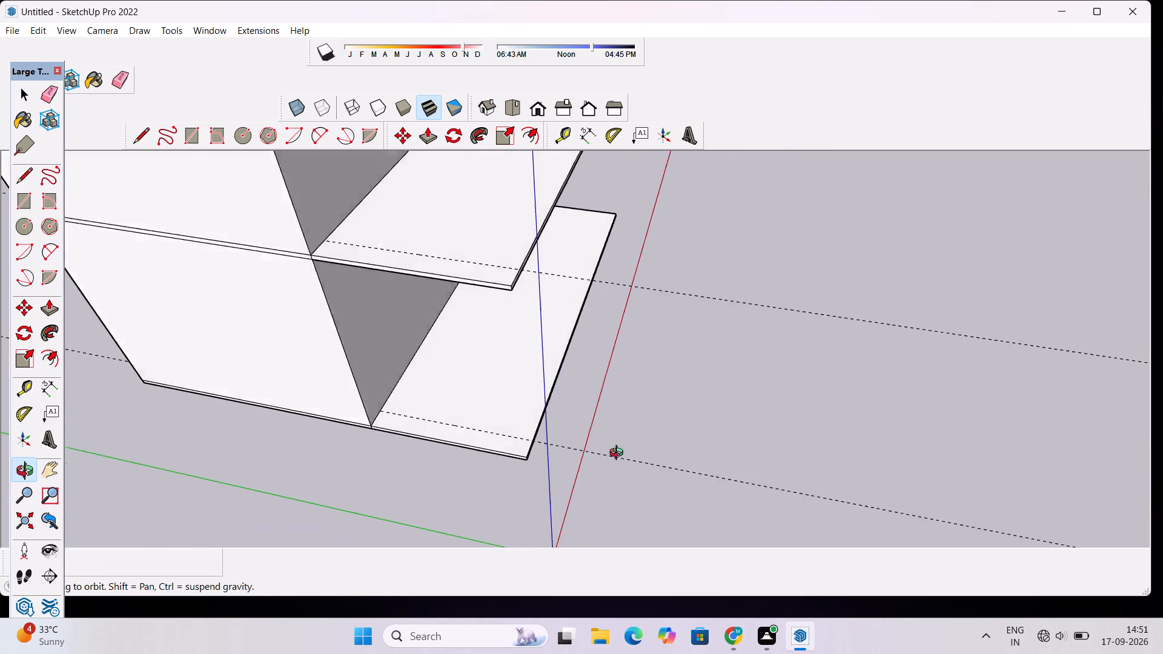
pyautogui.moveTo(619, 454); pyautogui.dragTo(466, 423)
# Draw a 40' line along the guide on the lowest slab, from the wall base to the slab's front edge.
pyautogui.scroll(3, 419, 330)
pyautogui.moveTo(446, 405); pyautogui.dragTo(409, 484)
pyautogui.scroll(4, 377, 409)
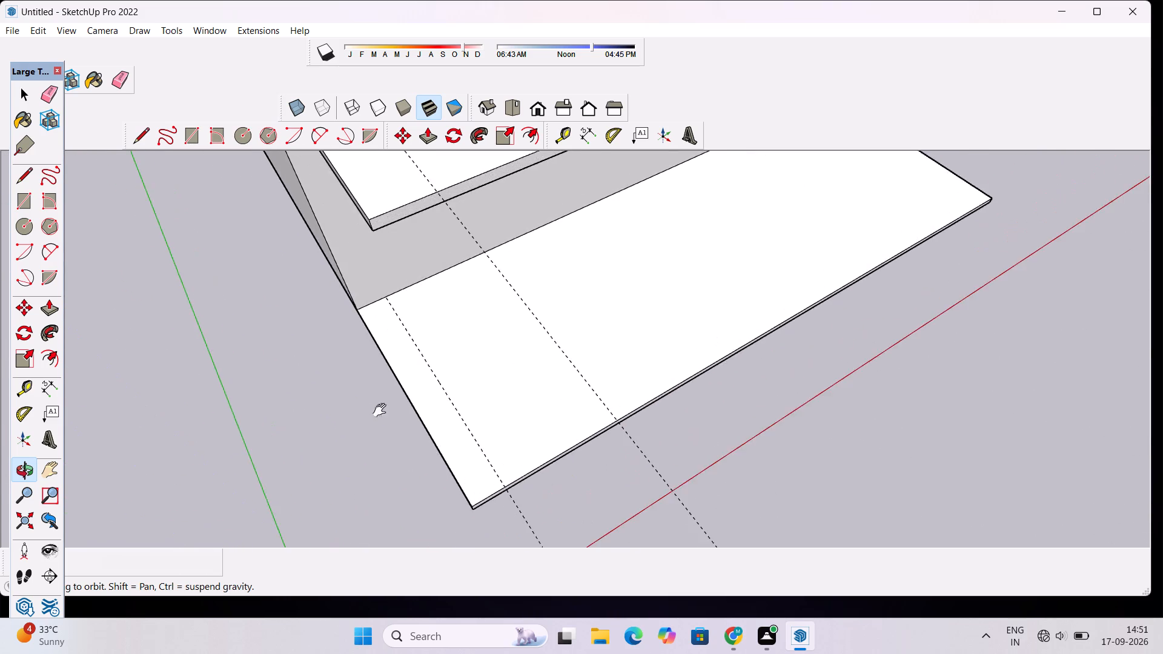
pyautogui.keyDown('shift'); pyautogui.moveTo(411, 420); pyautogui.dragTo(452, 423); pyautogui.keyUp('shift')
pyautogui.scroll(1, 452, 424)
pyautogui.press('l')
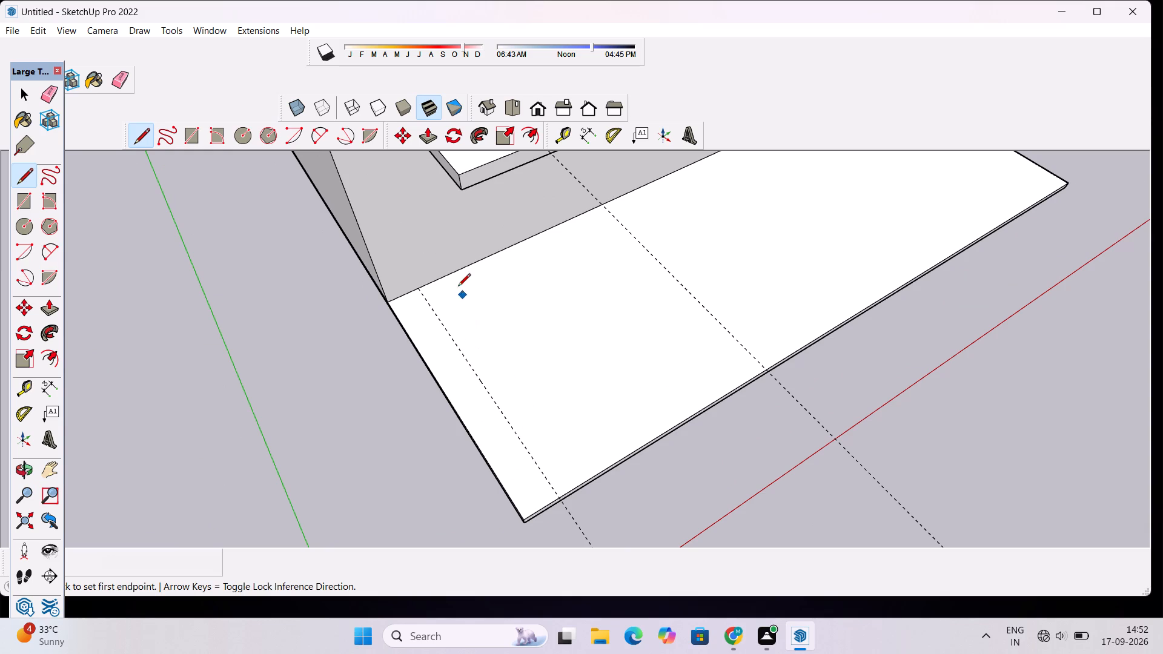
pyautogui.click(420, 288)
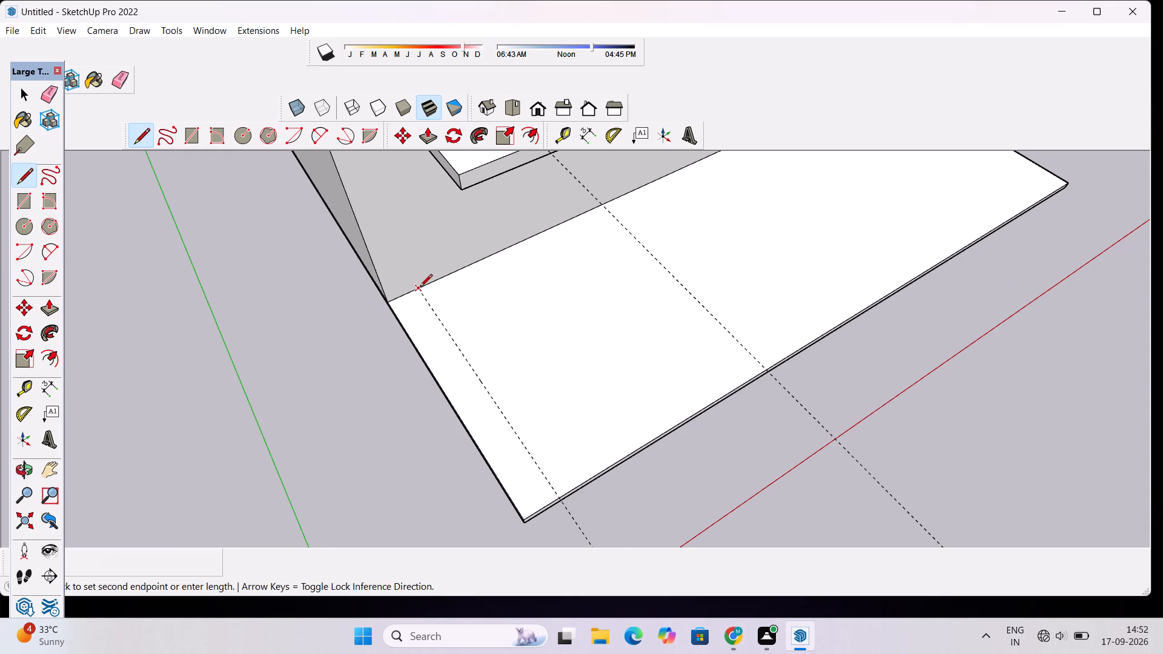
pyautogui.click(556, 501)
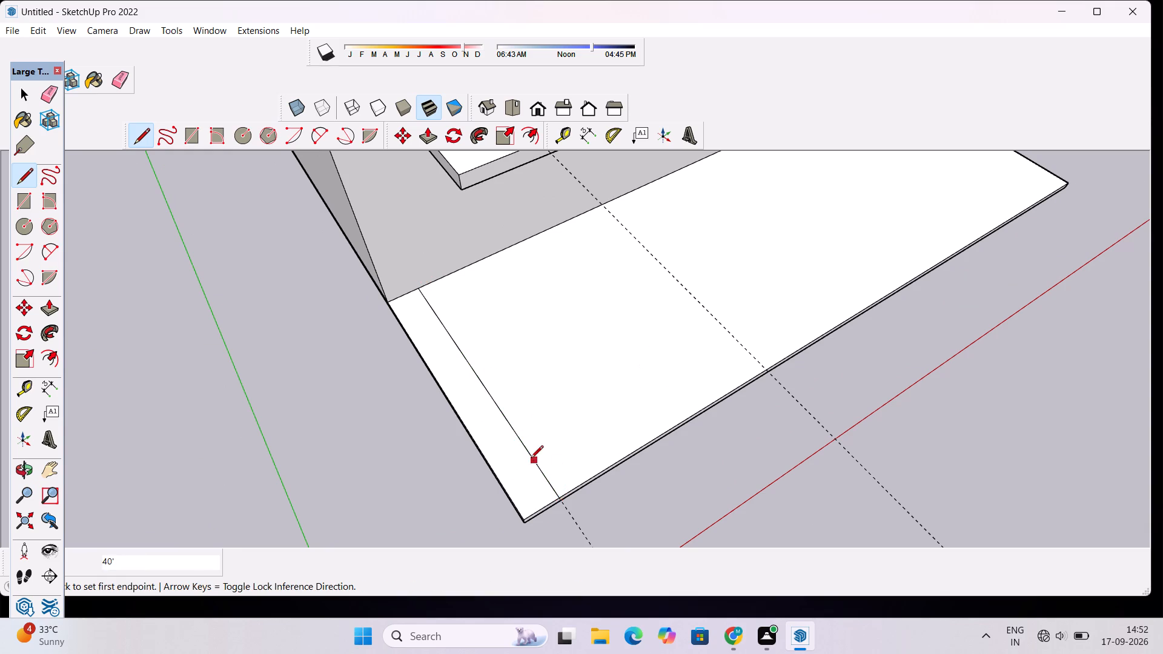
# Draw a line along the guide on the middle slab, from the wall base to the slab's front edge.
pyautogui.scroll(-9, 522, 461)
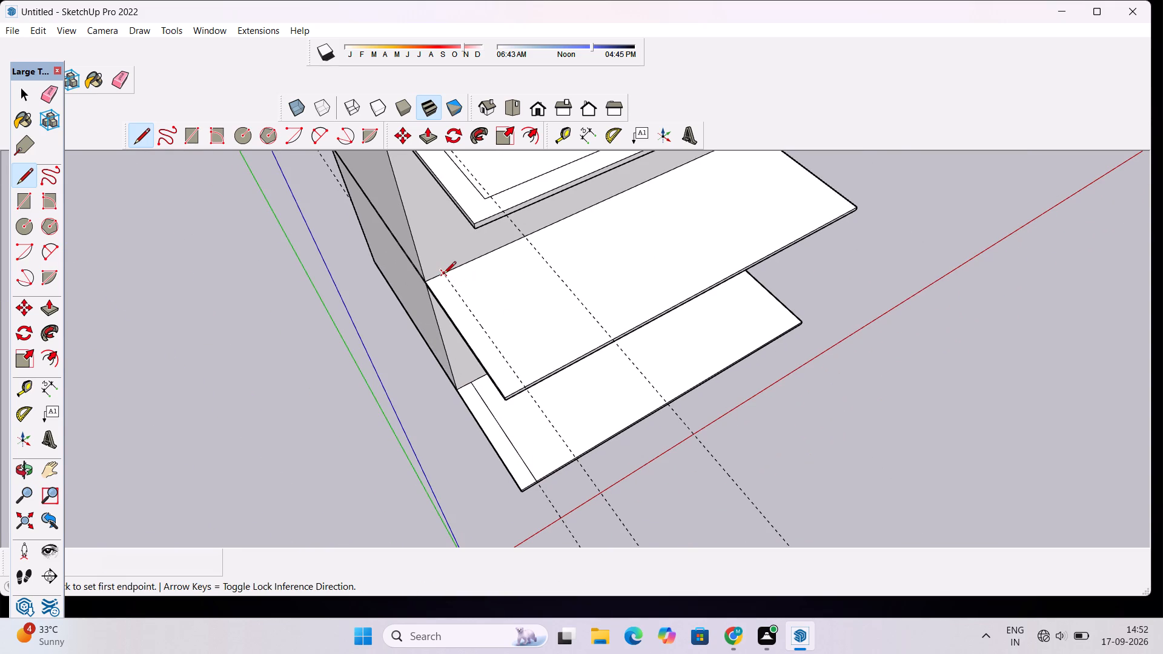
pyautogui.press('l')
pyautogui.scroll(2, 443, 275)
pyautogui.click(443, 275)
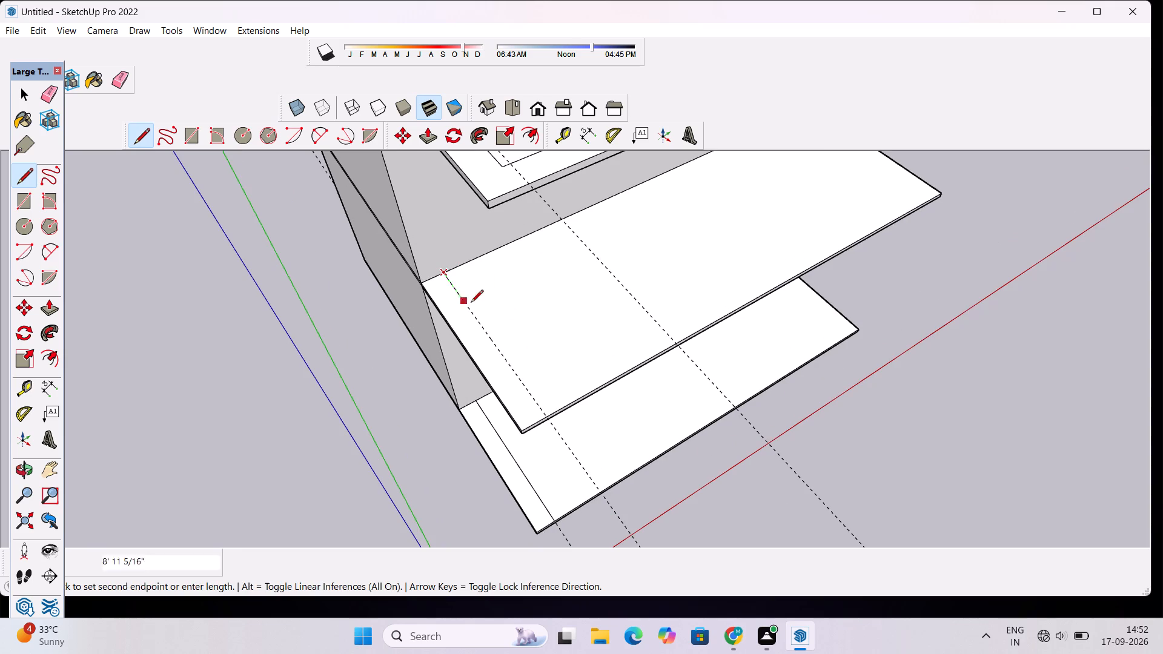
pyautogui.click(545, 415)
pyautogui.scroll(-3, 509, 432)
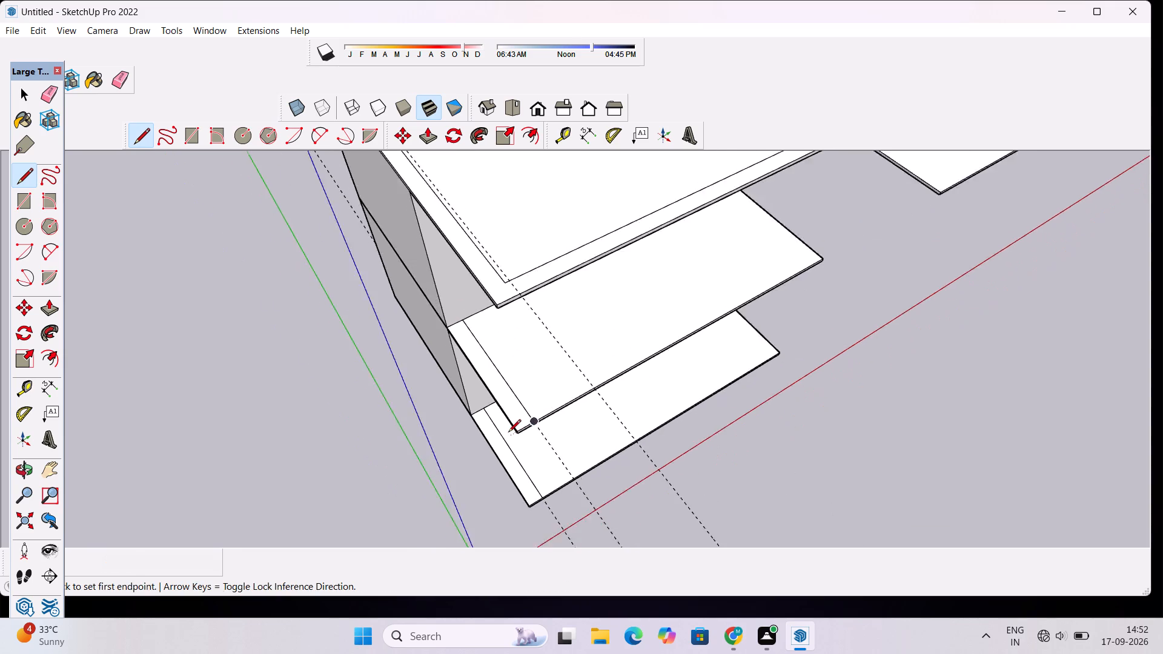
pyautogui.scroll(-5, 508, 433)
pyautogui.scroll(3, 502, 320)
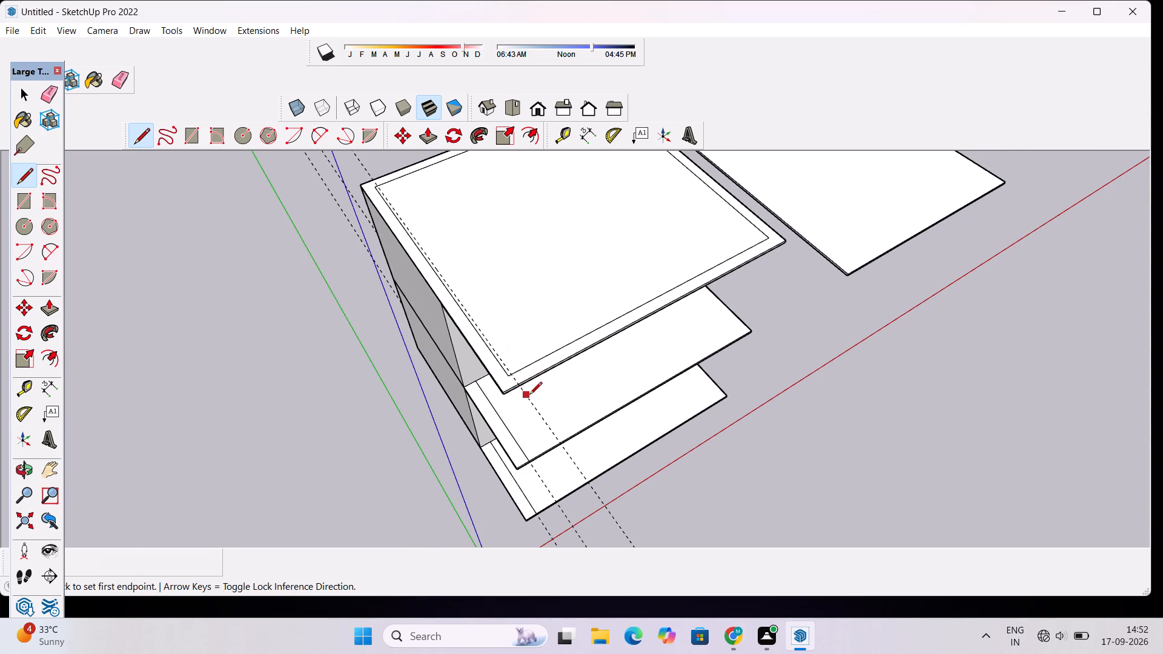
# Erase the two guides running along the left side strips of the lowest and middle slabs.
pyautogui.scroll(4, 533, 399)
pyautogui.press('space')
pyautogui.press('o')
pyautogui.moveTo(555, 393); pyautogui.dragTo(482, 370)
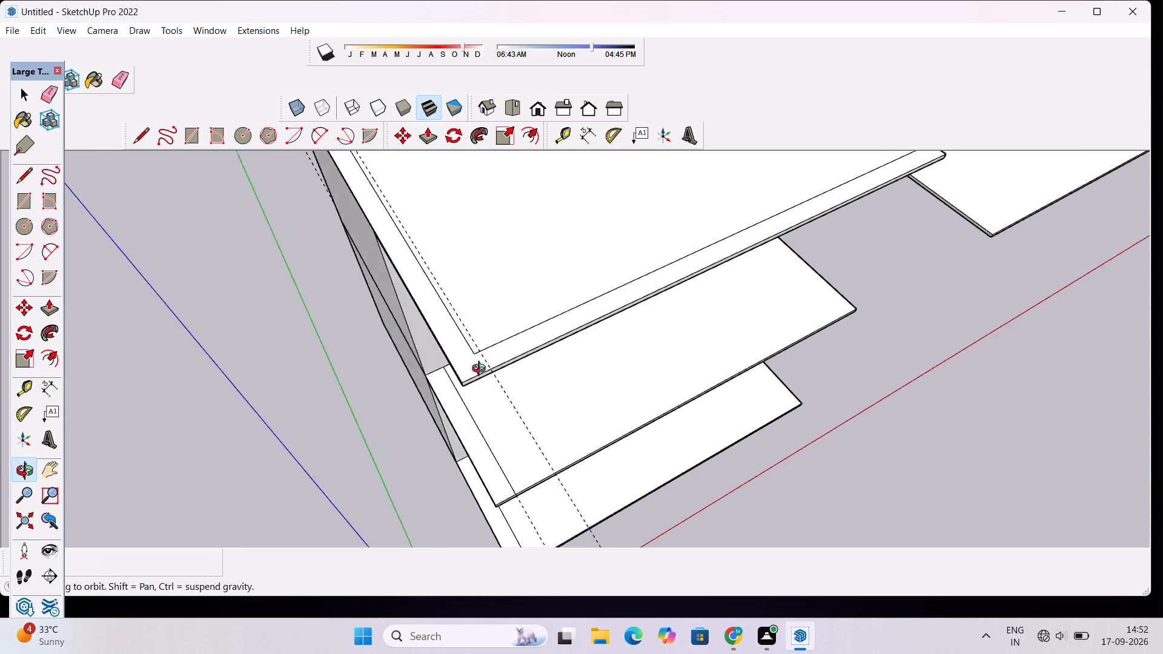
pyautogui.moveTo(482, 370); pyautogui.dragTo(423, 337)
pyautogui.scroll(-5, 422, 337)
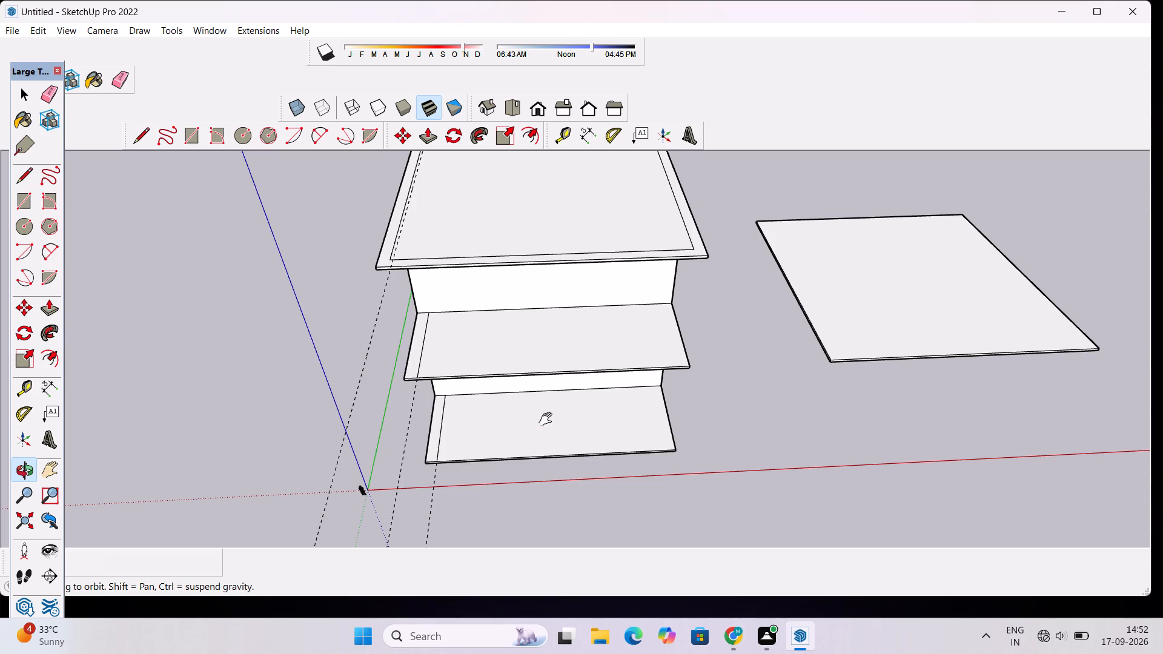
pyautogui.keyDown('shift'); pyautogui.moveTo(548, 420); pyautogui.dragTo(442, 394); pyautogui.keyUp('shift')
pyautogui.scroll(-4, 442, 394)
pyautogui.moveTo(430, 386); pyautogui.dragTo(481, 439)
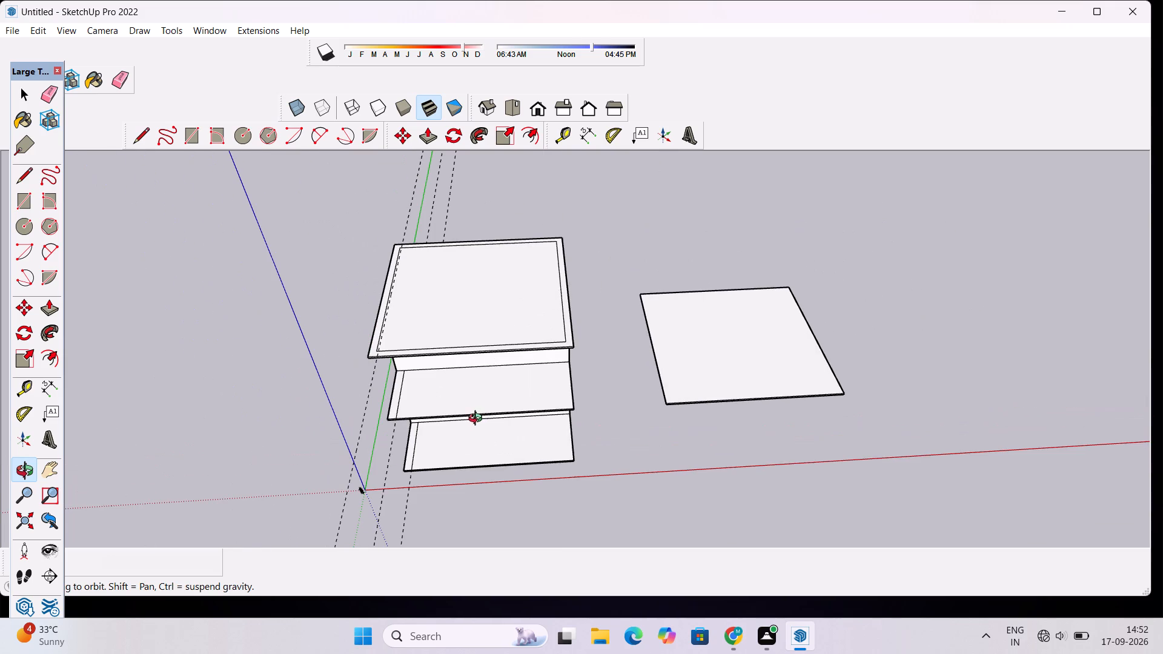
pyautogui.scroll(-2, 477, 412)
pyautogui.keyDown('shift'); pyautogui.moveTo(431, 426); pyautogui.dragTo(521, 438); pyautogui.keyUp('shift')
pyautogui.scroll(5, 508, 460)
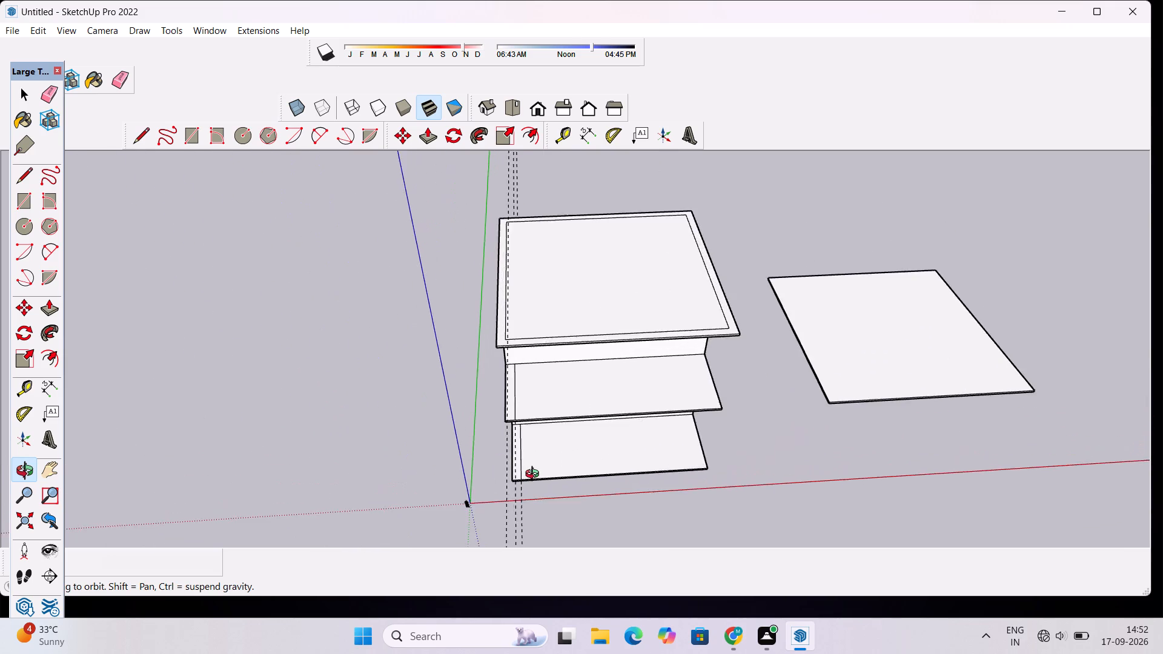
pyautogui.scroll(3, 535, 475)
pyautogui.moveTo(535, 475); pyautogui.dragTo(535, 458)
pyautogui.scroll(-4, 535, 458)
pyautogui.moveTo(589, 465); pyautogui.dragTo(454, 472)
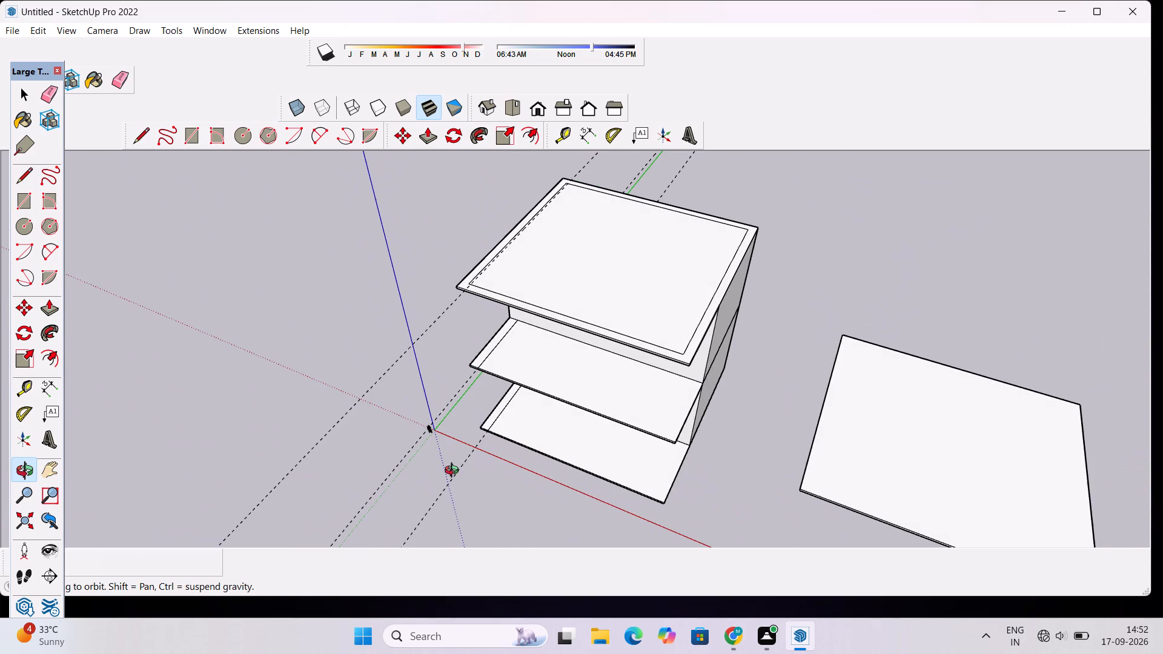
pyautogui.press('e')
pyautogui.moveTo(400, 455); pyautogui.dragTo(432, 498)
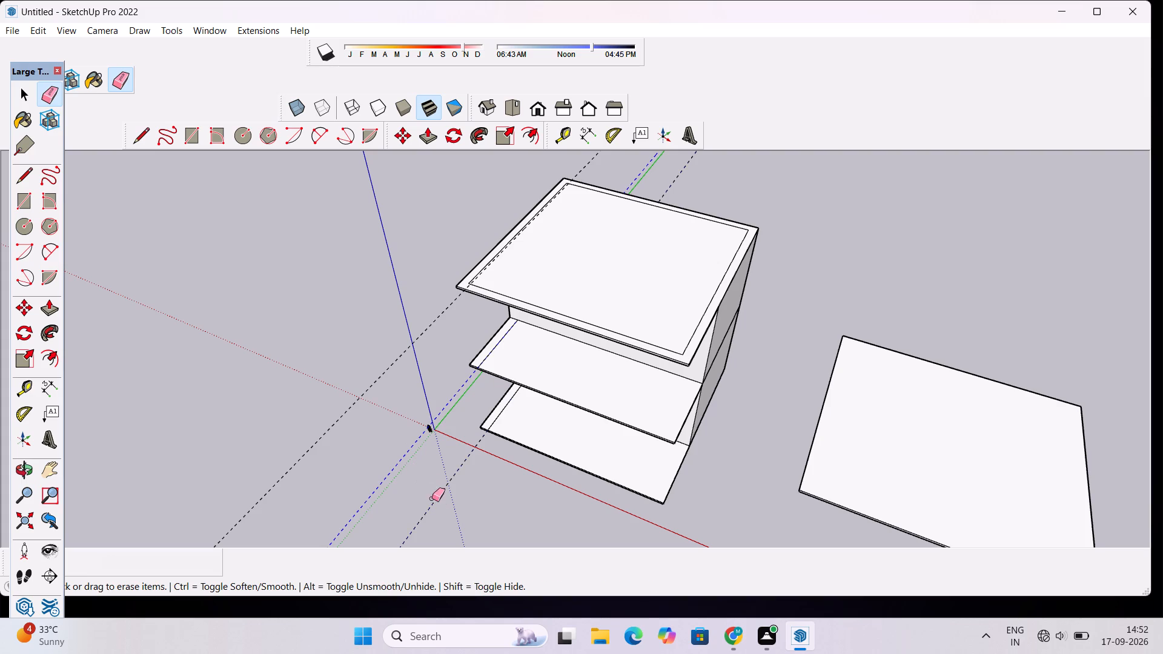
pyautogui.moveTo(432, 498); pyautogui.dragTo(437, 506)
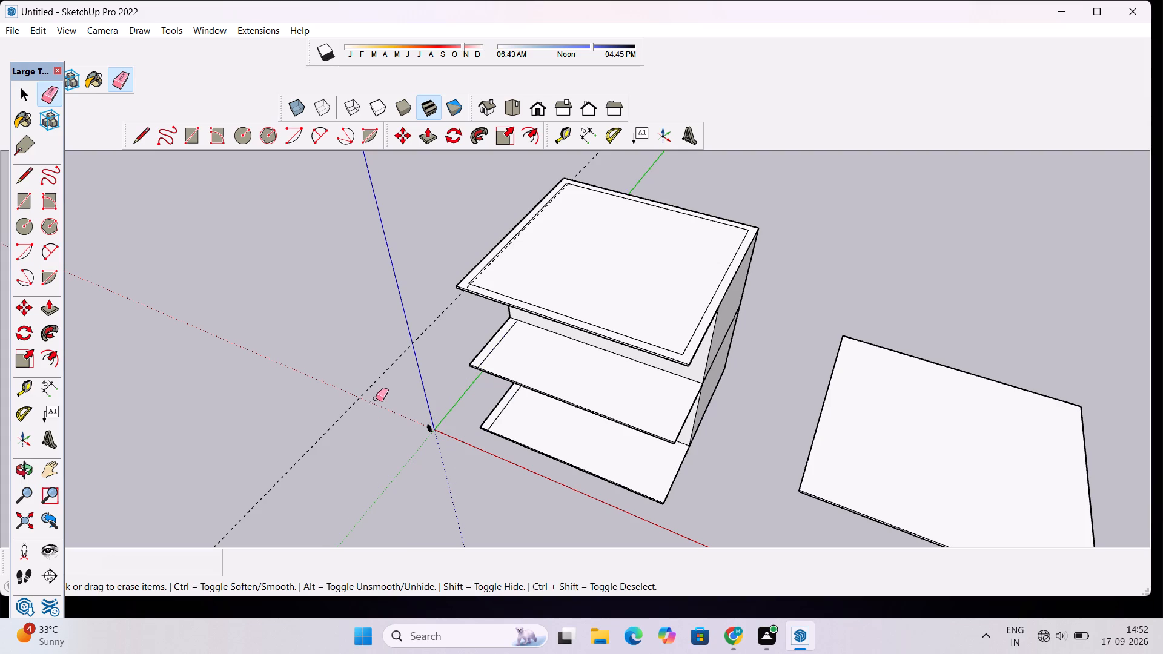
# Examine the three stacked slabs and their left side strips from the front and from above.
pyautogui.press('o')
pyautogui.moveTo(383, 376); pyautogui.dragTo(474, 395)
pyautogui.scroll(-5, 475, 396)
pyautogui.moveTo(474, 415); pyautogui.dragTo(531, 432)
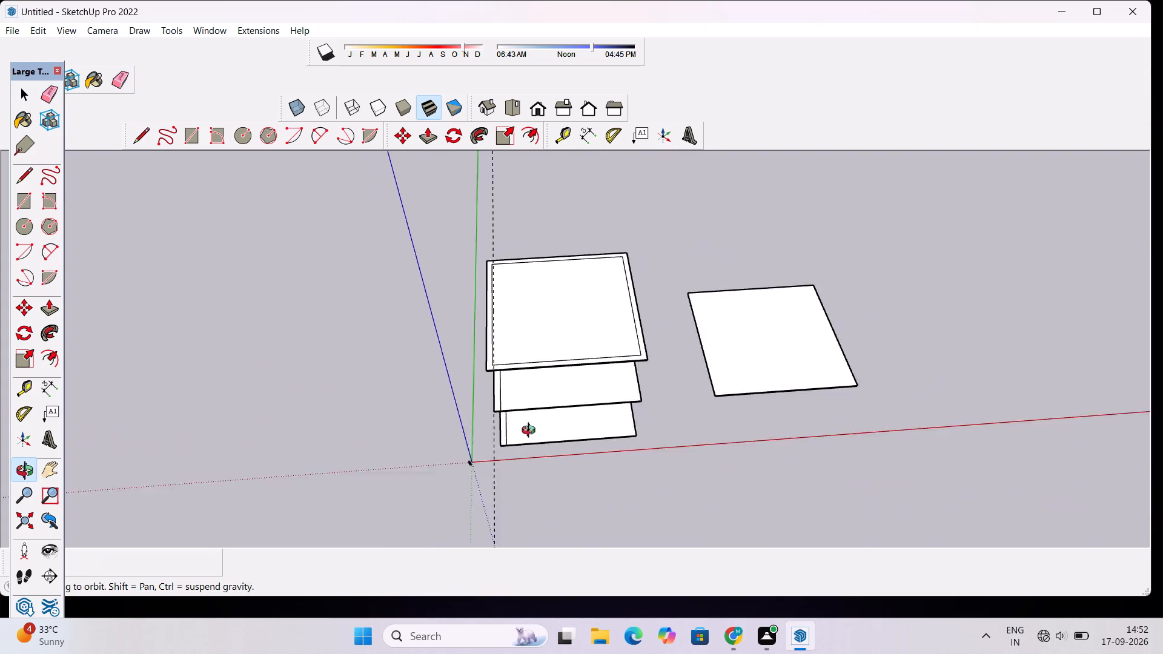
pyautogui.moveTo(531, 432); pyautogui.dragTo(603, 421)
pyautogui.scroll(5, 603, 421)
pyautogui.moveTo(600, 443); pyautogui.dragTo(520, 429)
pyautogui.scroll(-4, 517, 428)
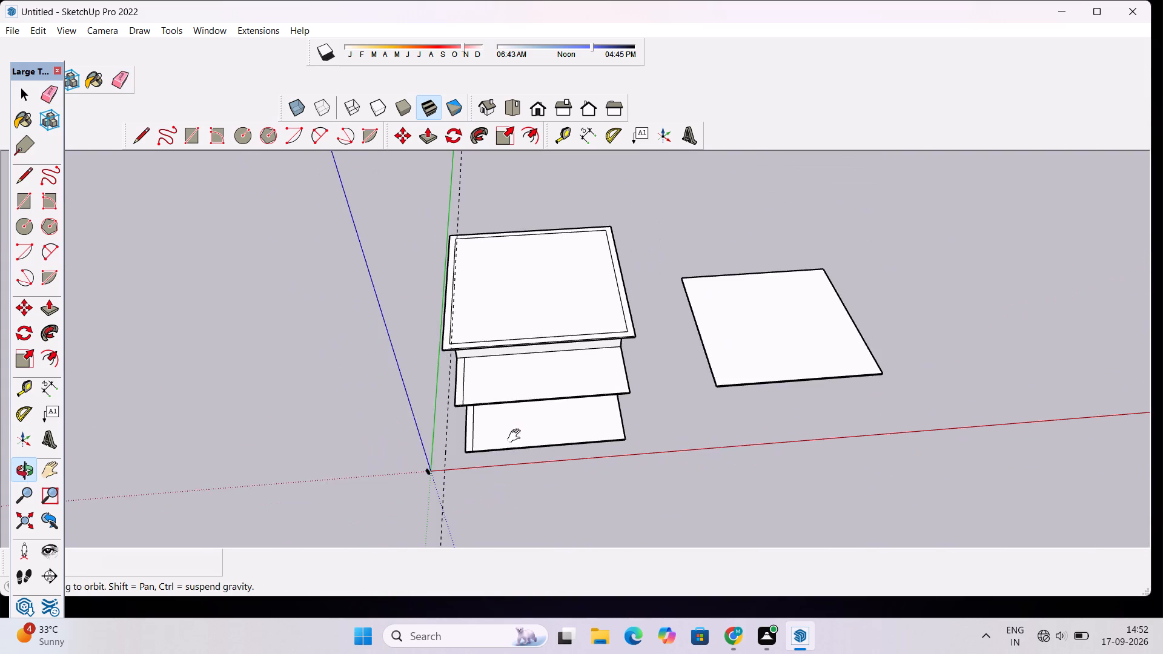
pyautogui.keyDown('shift'); pyautogui.moveTo(517, 436); pyautogui.dragTo(505, 391); pyautogui.keyUp('shift')
pyautogui.scroll(1, 491, 378)
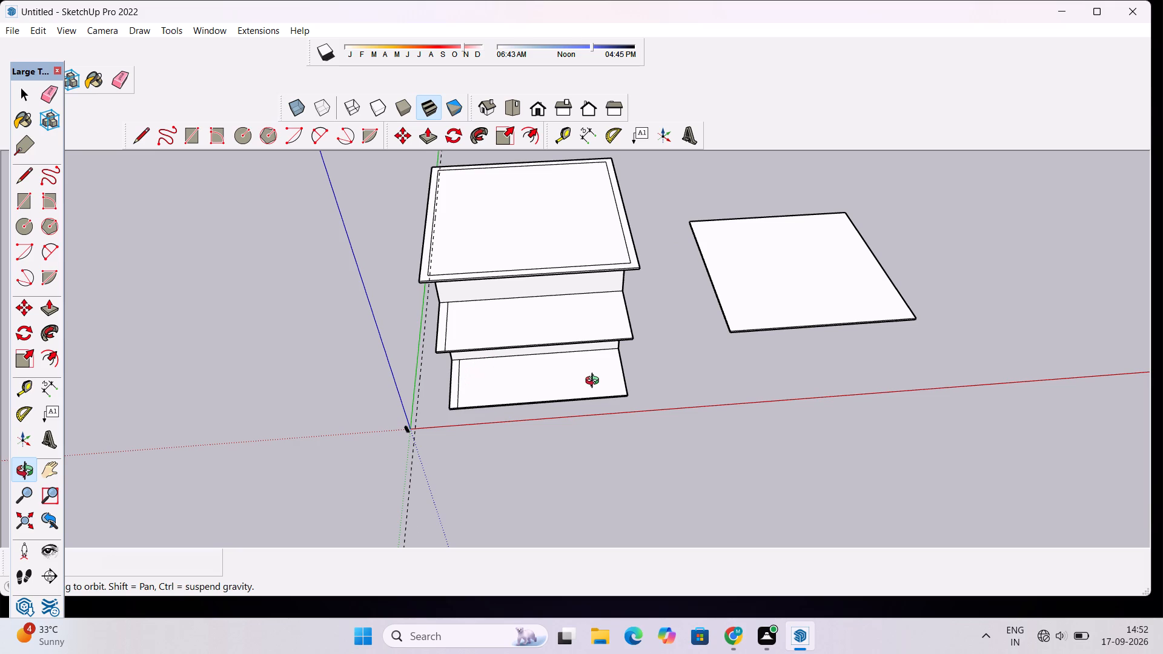
pyautogui.keyDown('shift'); pyautogui.moveTo(665, 378); pyautogui.dragTo(578, 405); pyautogui.keyUp('shift')
pyautogui.scroll(3, 488, 434)
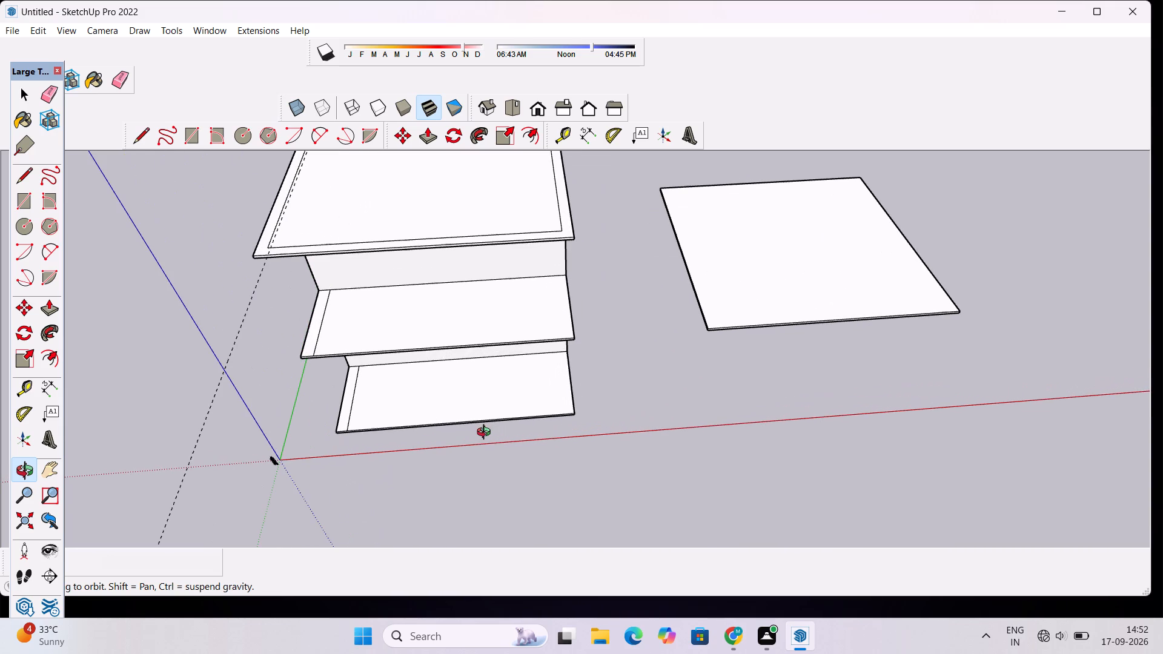
pyautogui.moveTo(432, 468); pyautogui.dragTo(316, 412)
pyautogui.scroll(3, 304, 374)
pyautogui.moveTo(393, 405); pyautogui.dragTo(439, 504)
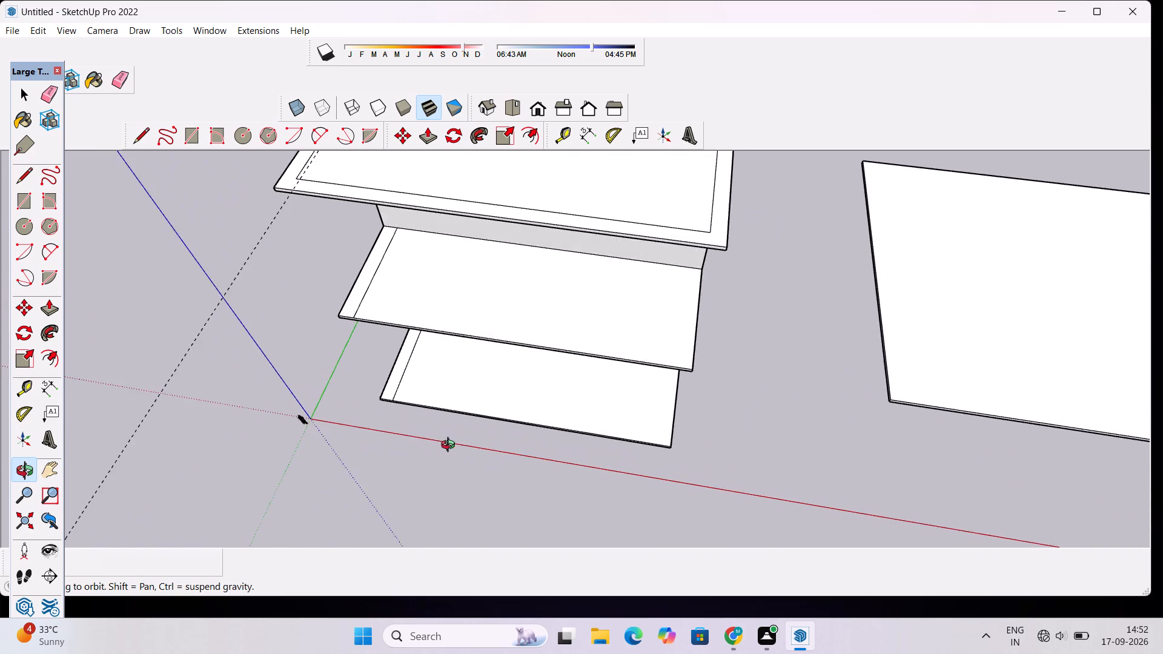
pyautogui.scroll(-5, 450, 443)
pyautogui.moveTo(465, 446); pyautogui.dragTo(497, 446)
pyautogui.scroll(3, 497, 446)
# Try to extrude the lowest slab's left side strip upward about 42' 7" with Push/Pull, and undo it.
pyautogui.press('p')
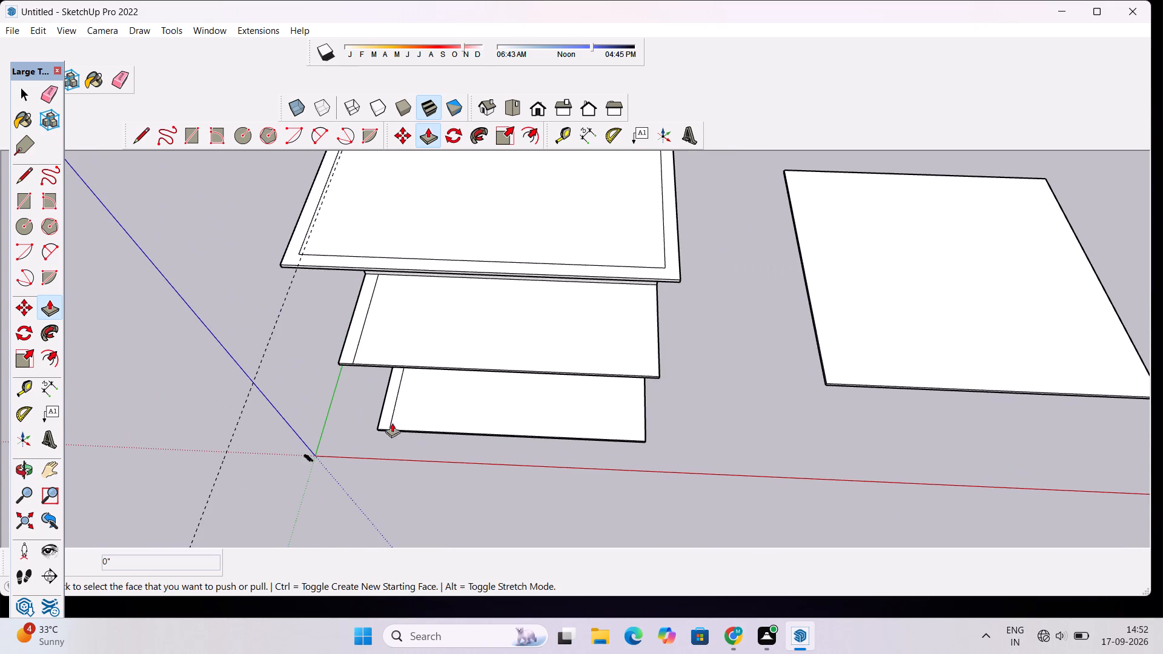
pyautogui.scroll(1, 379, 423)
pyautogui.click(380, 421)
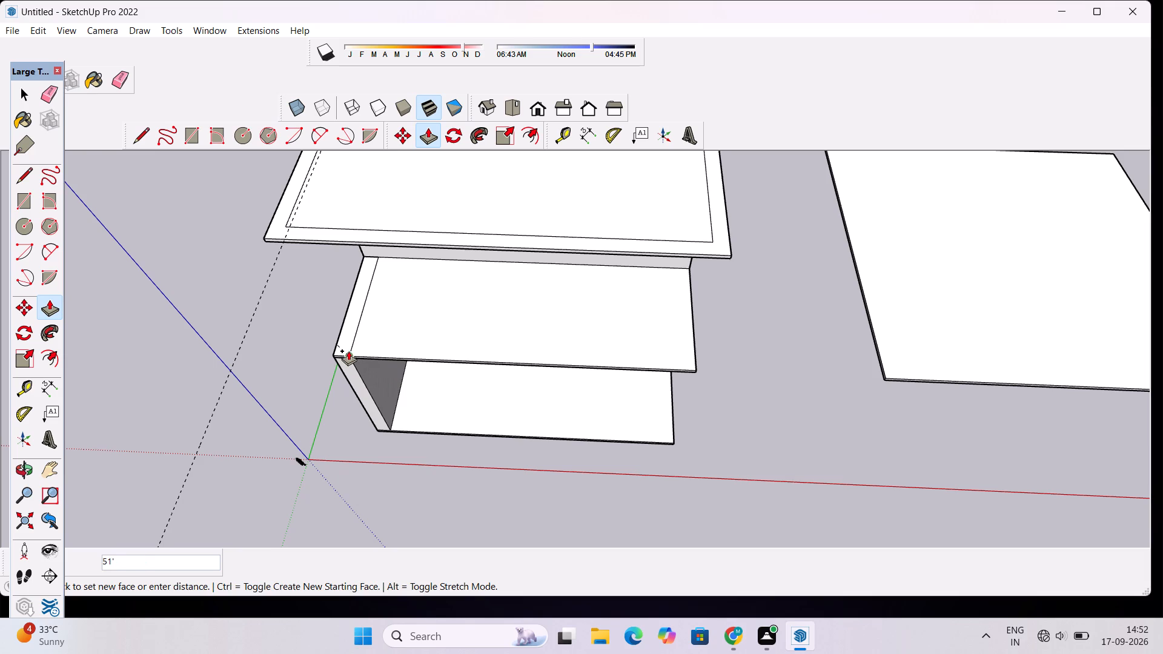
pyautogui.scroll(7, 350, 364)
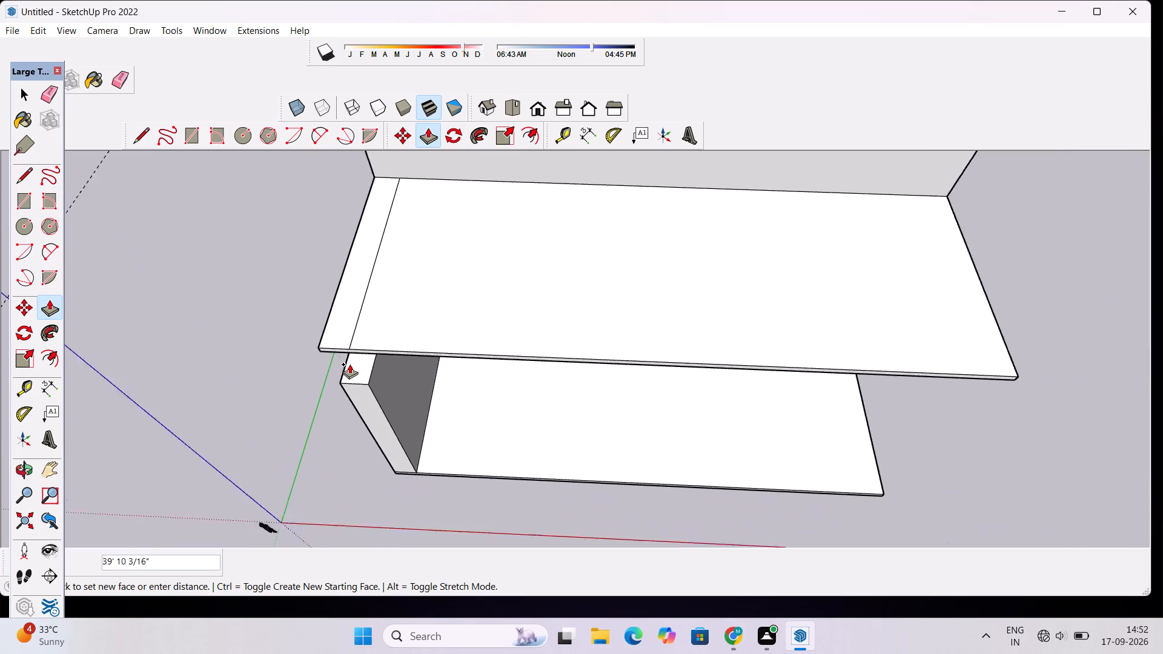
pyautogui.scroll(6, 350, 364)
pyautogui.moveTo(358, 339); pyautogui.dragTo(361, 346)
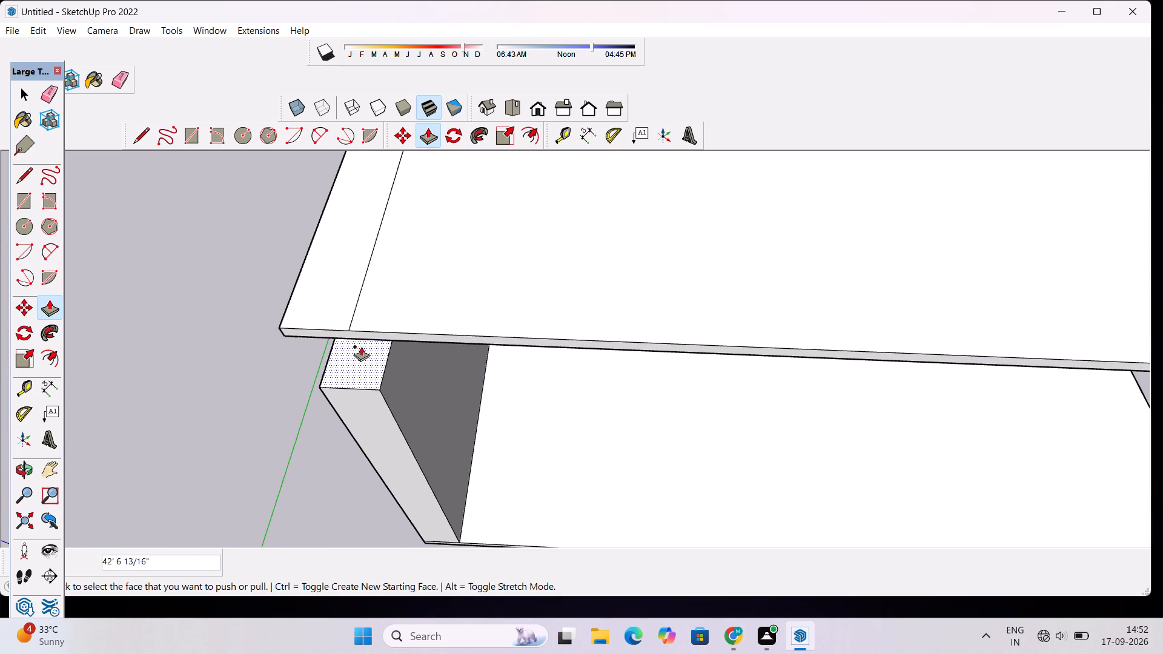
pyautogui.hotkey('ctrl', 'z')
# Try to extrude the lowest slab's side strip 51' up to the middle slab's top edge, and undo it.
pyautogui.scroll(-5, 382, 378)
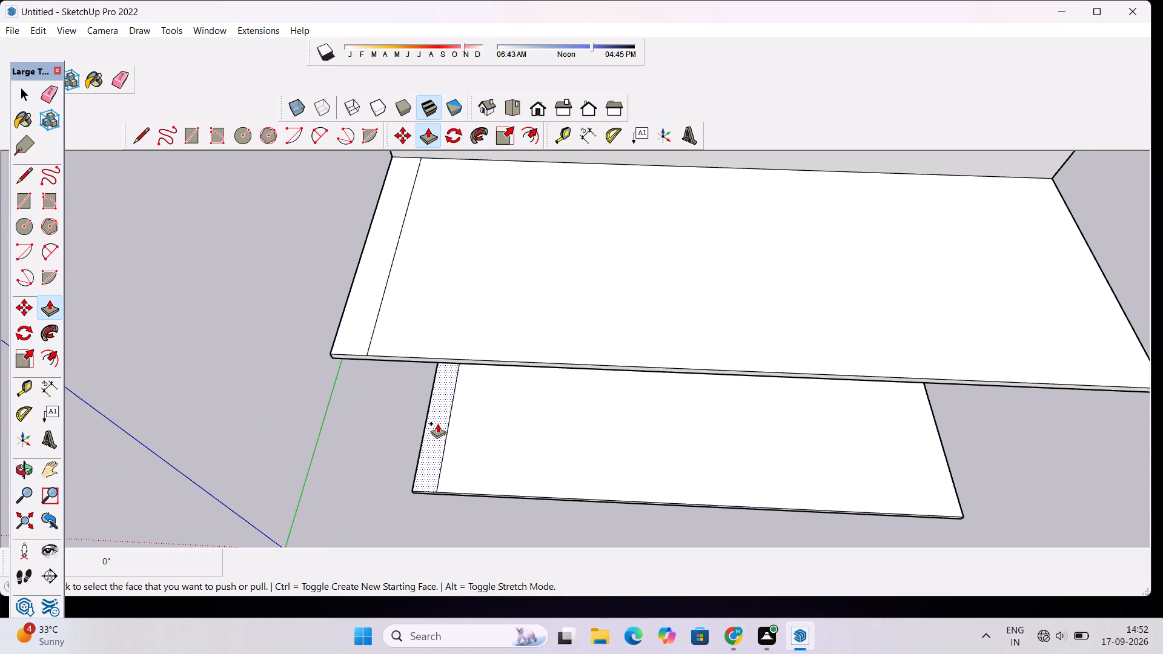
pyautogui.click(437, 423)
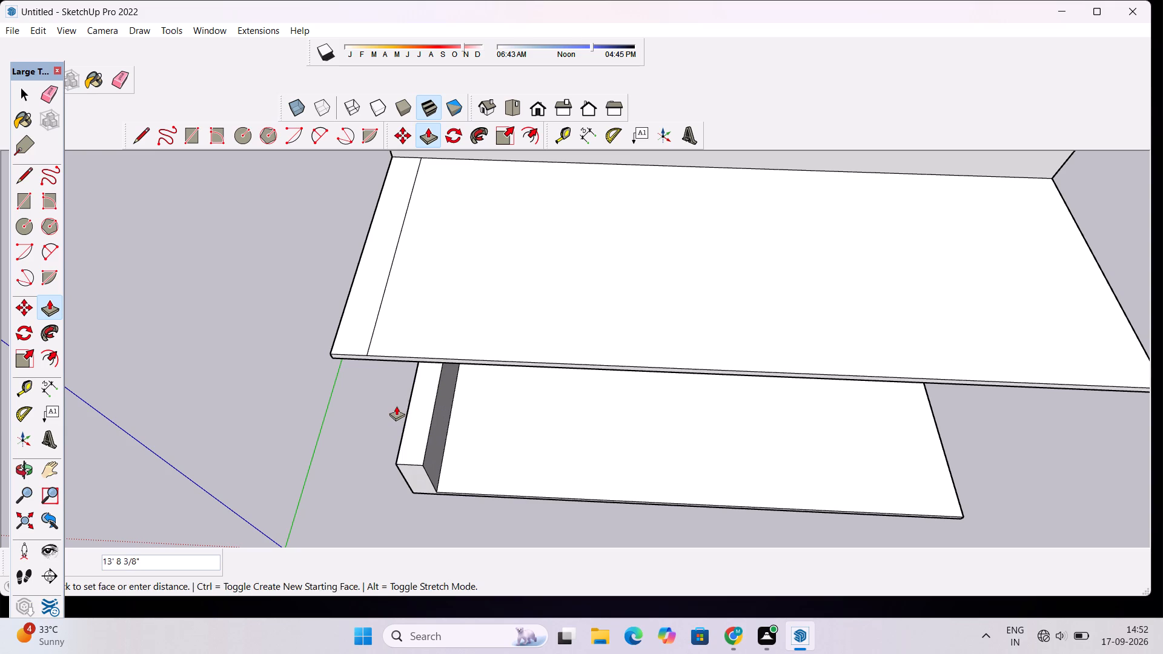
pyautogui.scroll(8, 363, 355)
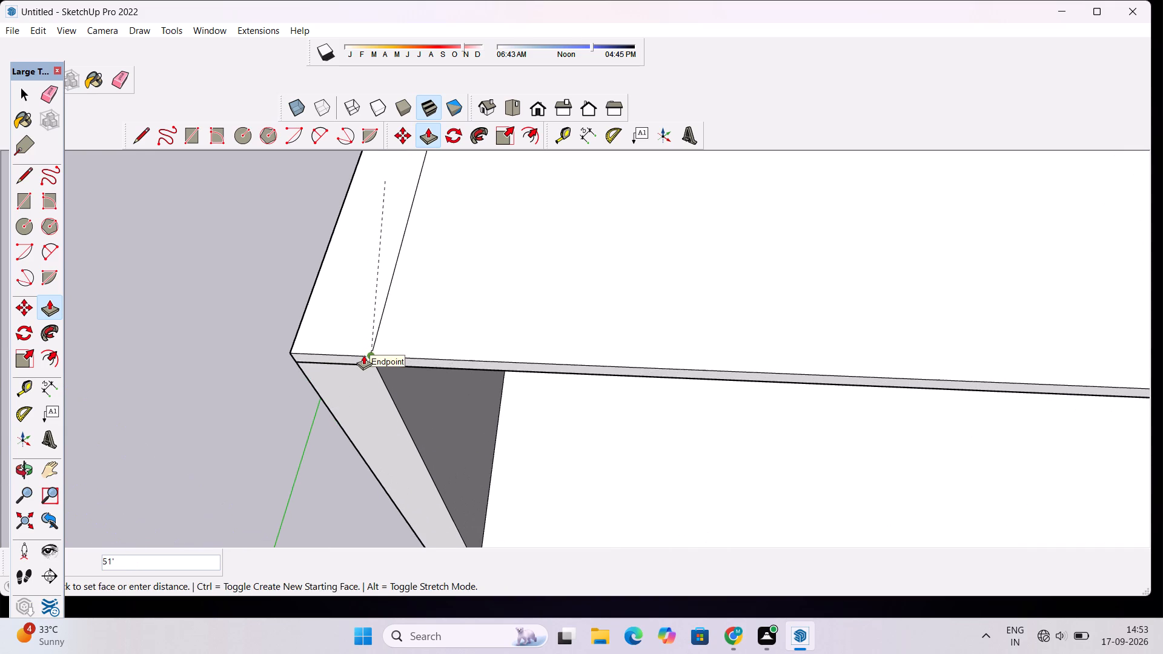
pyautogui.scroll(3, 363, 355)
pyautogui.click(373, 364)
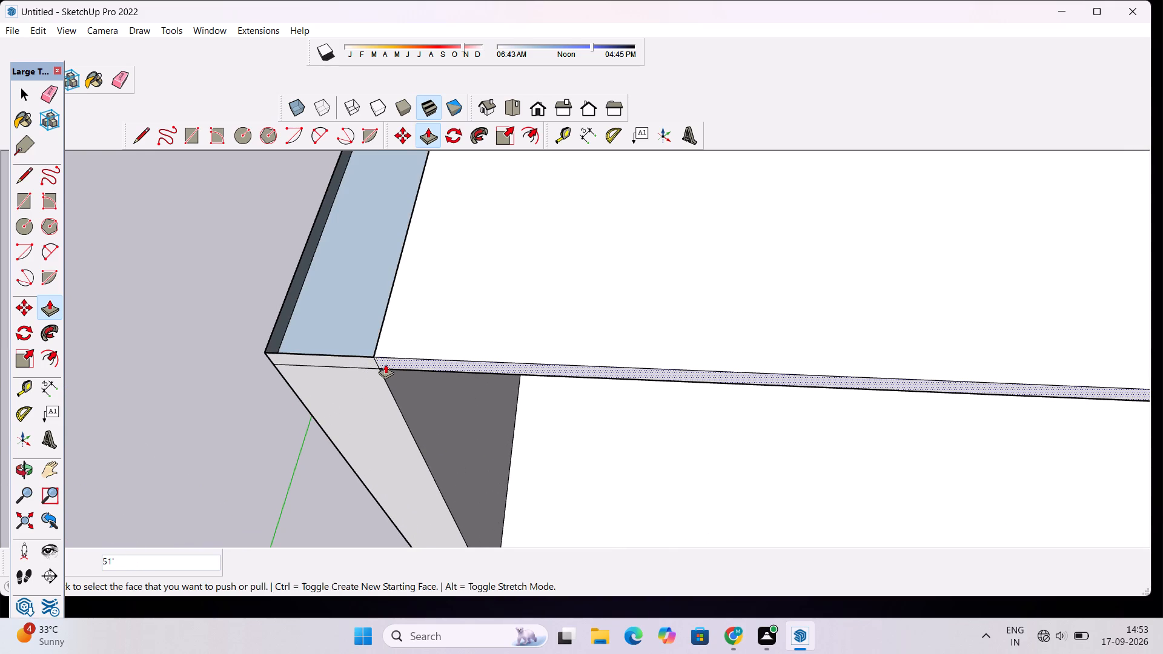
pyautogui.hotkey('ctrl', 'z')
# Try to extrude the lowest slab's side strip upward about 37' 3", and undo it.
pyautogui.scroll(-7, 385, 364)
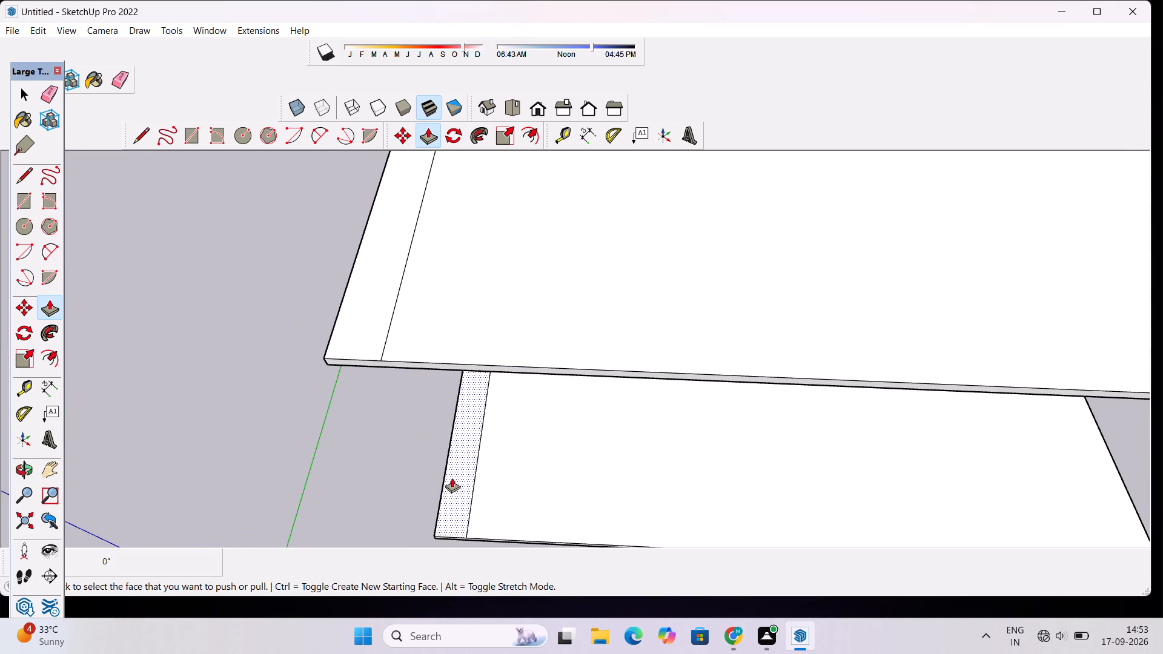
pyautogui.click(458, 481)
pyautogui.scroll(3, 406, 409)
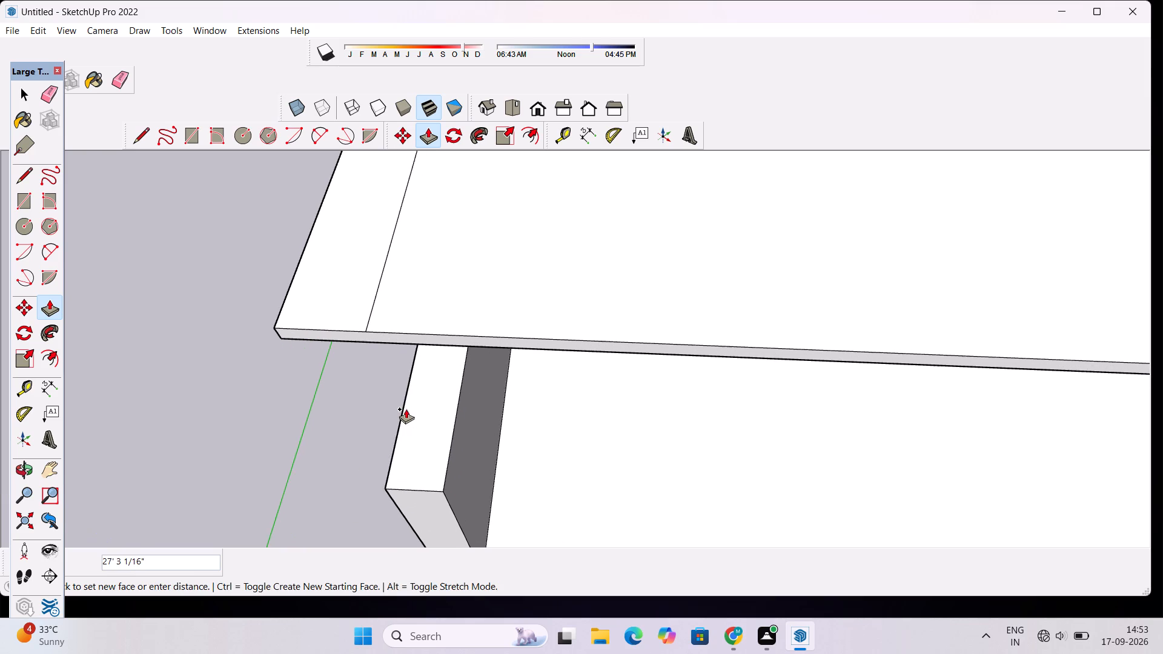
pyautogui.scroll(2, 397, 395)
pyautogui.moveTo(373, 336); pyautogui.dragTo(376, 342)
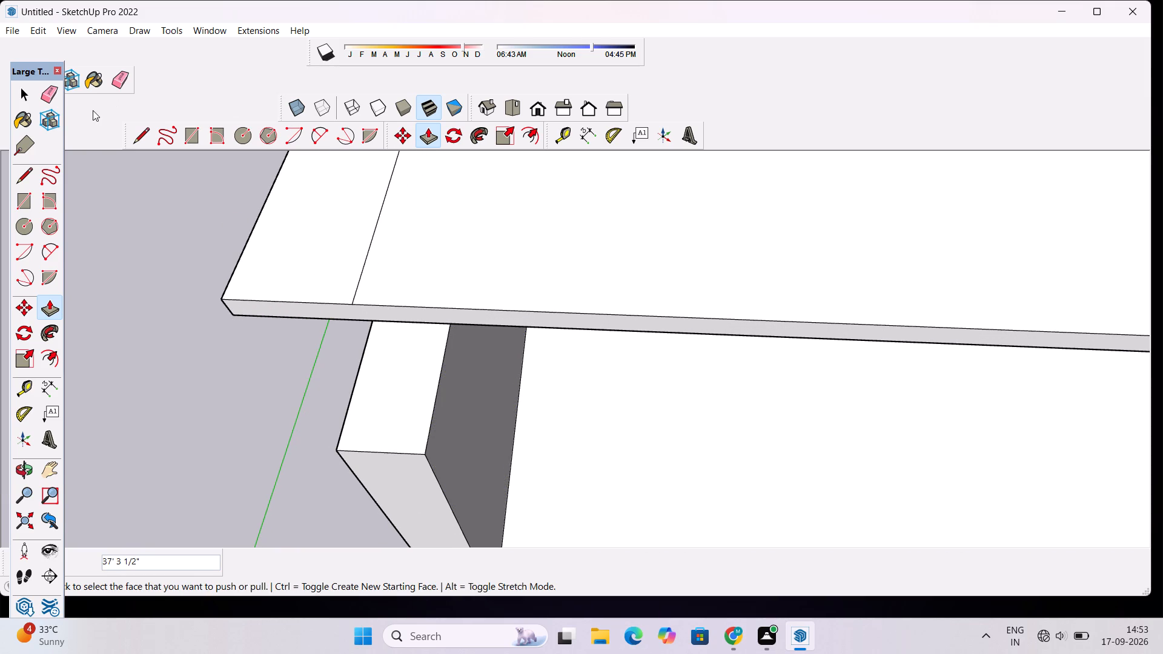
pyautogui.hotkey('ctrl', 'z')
# Extrude the lowest slab's left side strip 50' up to the underside of the middle slab as a side wall.
pyautogui.scroll(-4, 80, 117)
pyautogui.scroll(-5, 445, 386)
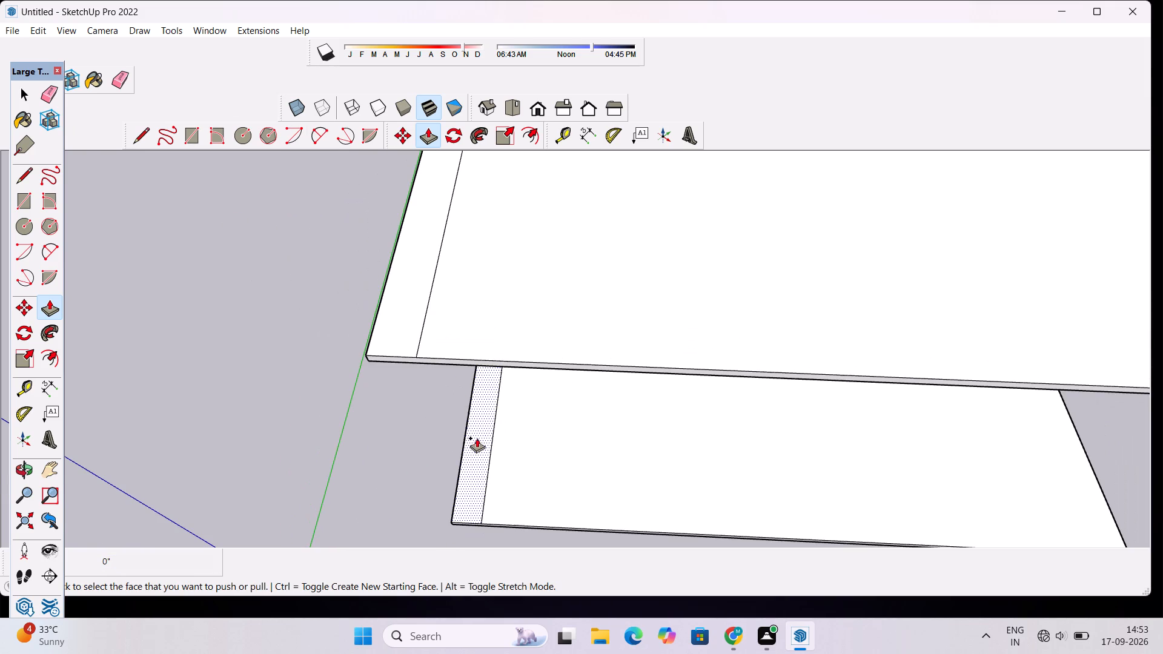
pyautogui.scroll(3, 475, 443)
pyautogui.click(475, 443)
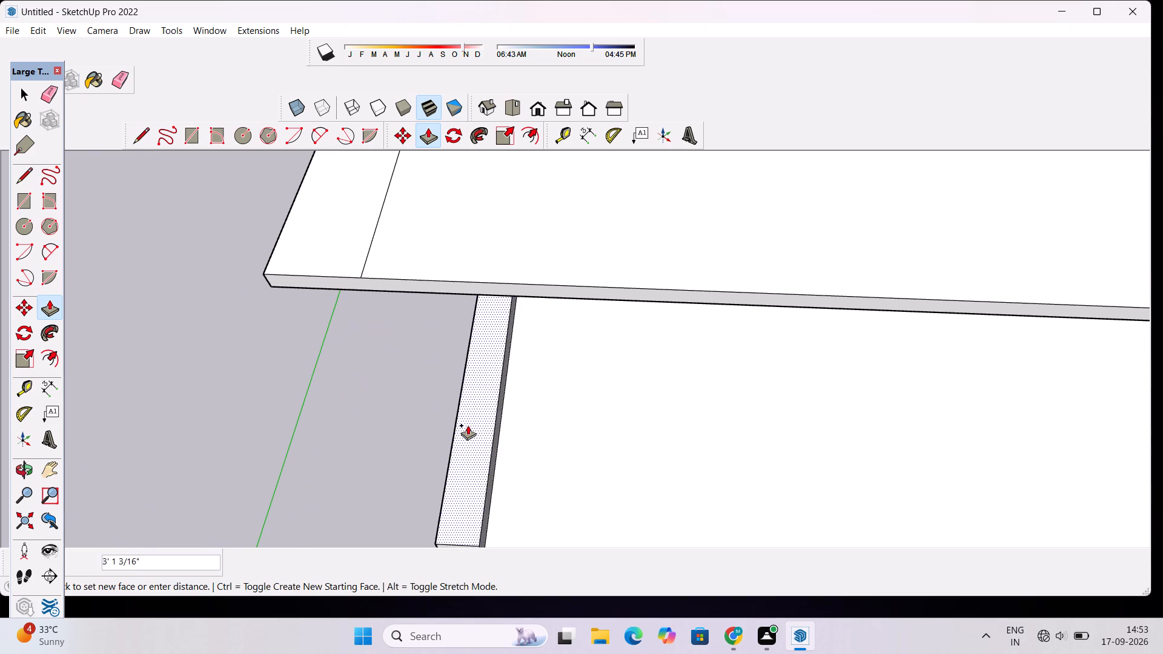
pyautogui.click(381, 291)
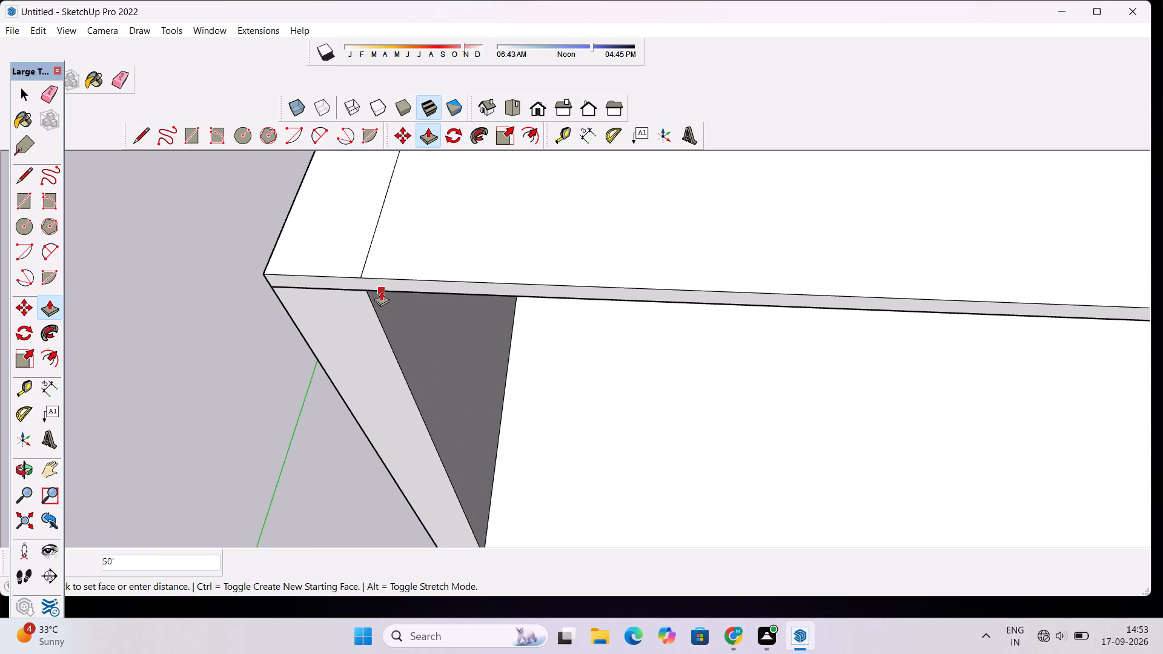
# Extrude the middle slab's left side strip 50' up to the underside of the top slab as a side wall.
pyautogui.scroll(-5, 503, 337)
pyautogui.scroll(-5, 434, 321)
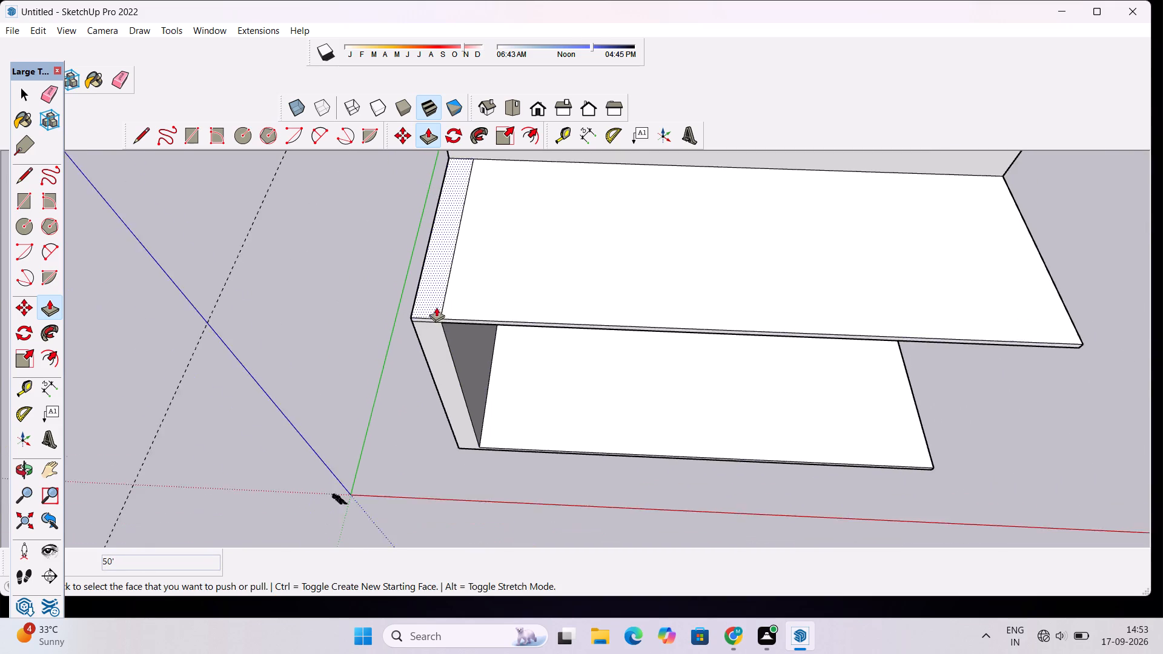
pyautogui.scroll(-11, 436, 307)
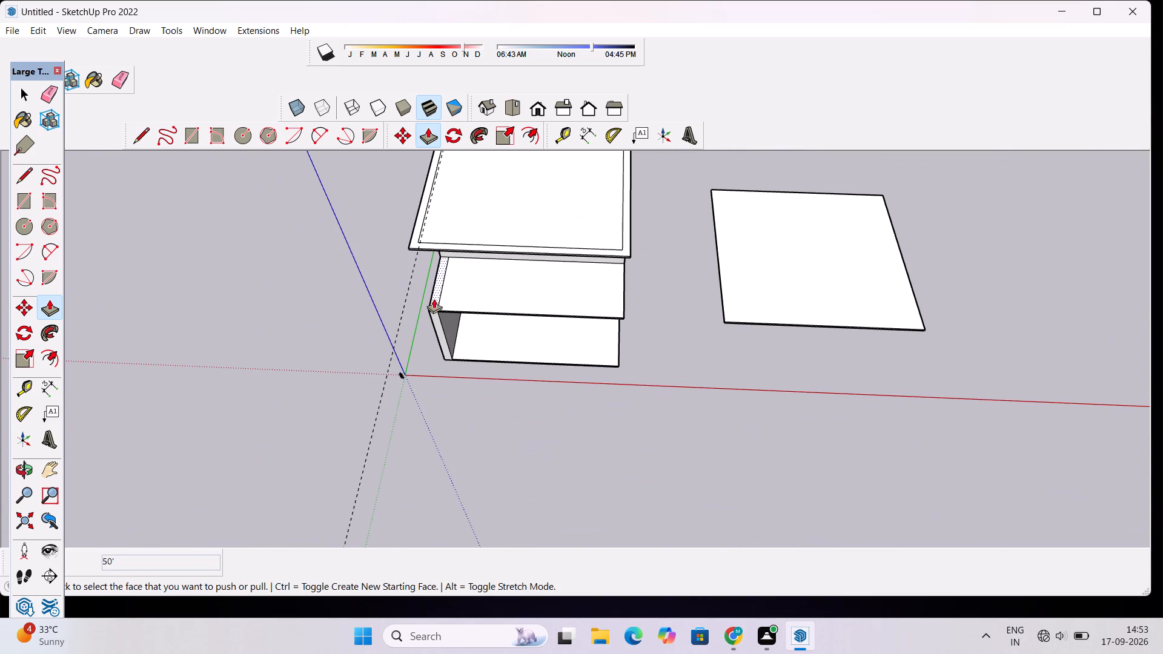
pyautogui.scroll(9, 432, 303)
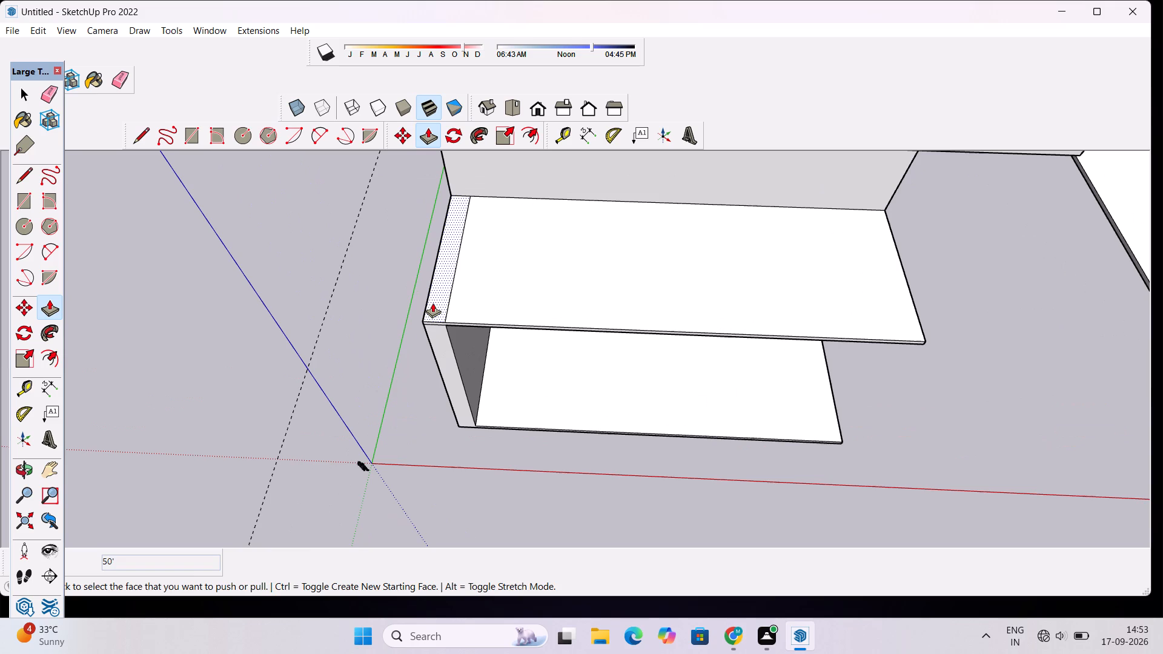
pyautogui.click(432, 304)
pyautogui.scroll(-5, 432, 292)
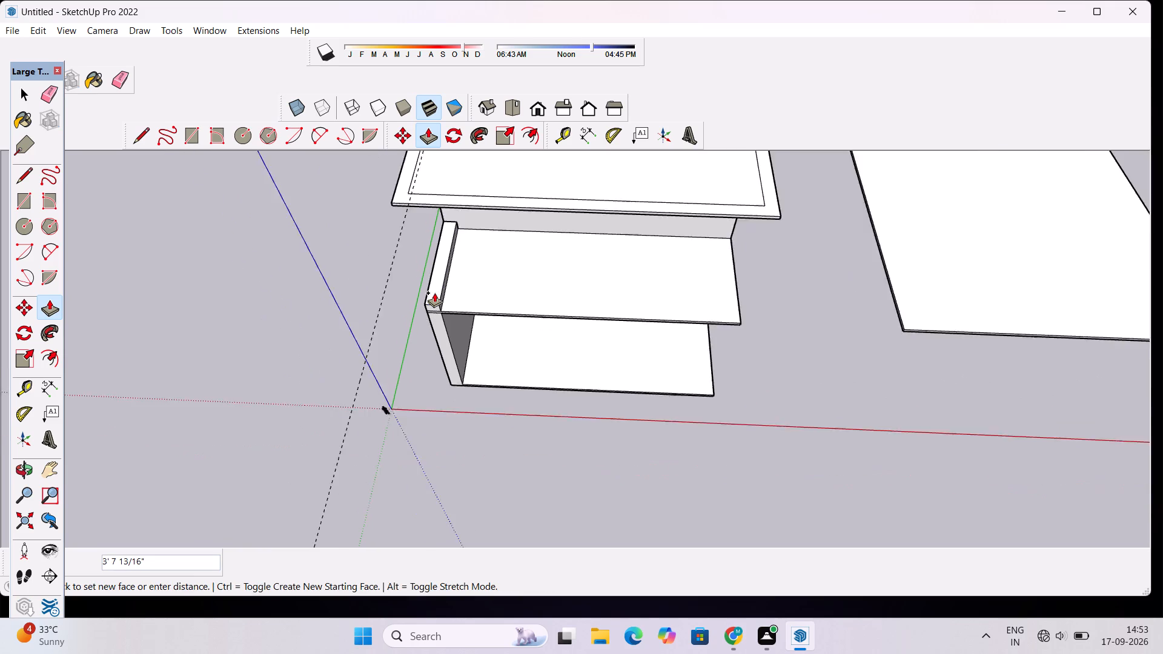
pyautogui.scroll(-4, 434, 292)
pyautogui.scroll(5, 428, 214)
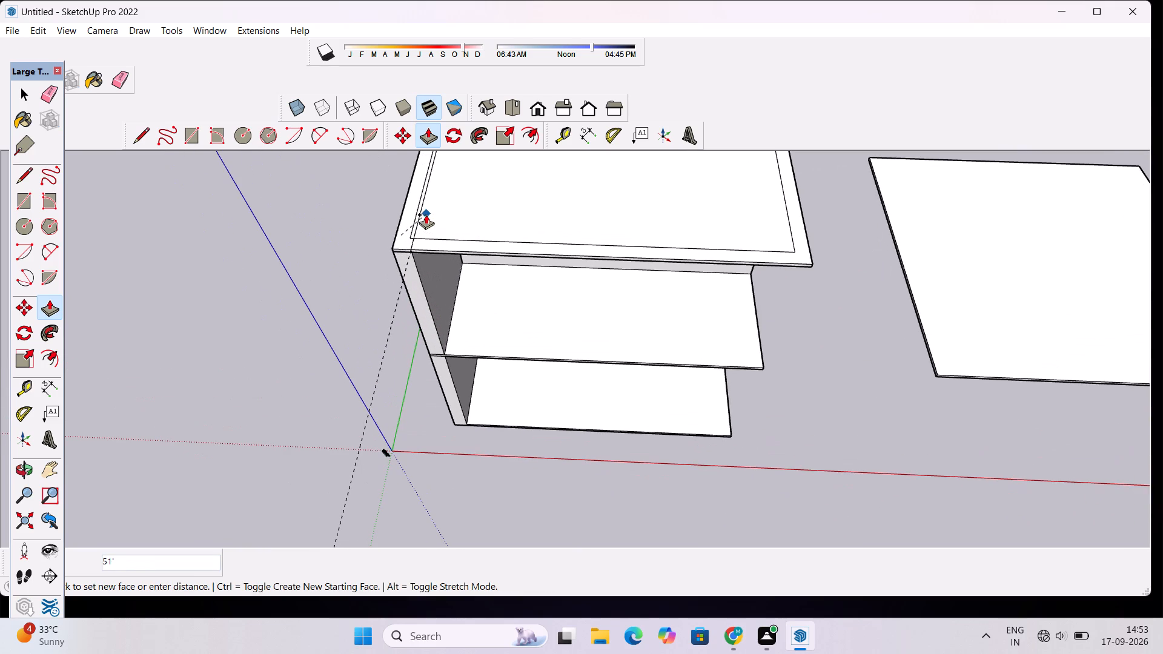
pyautogui.scroll(15, 425, 249)
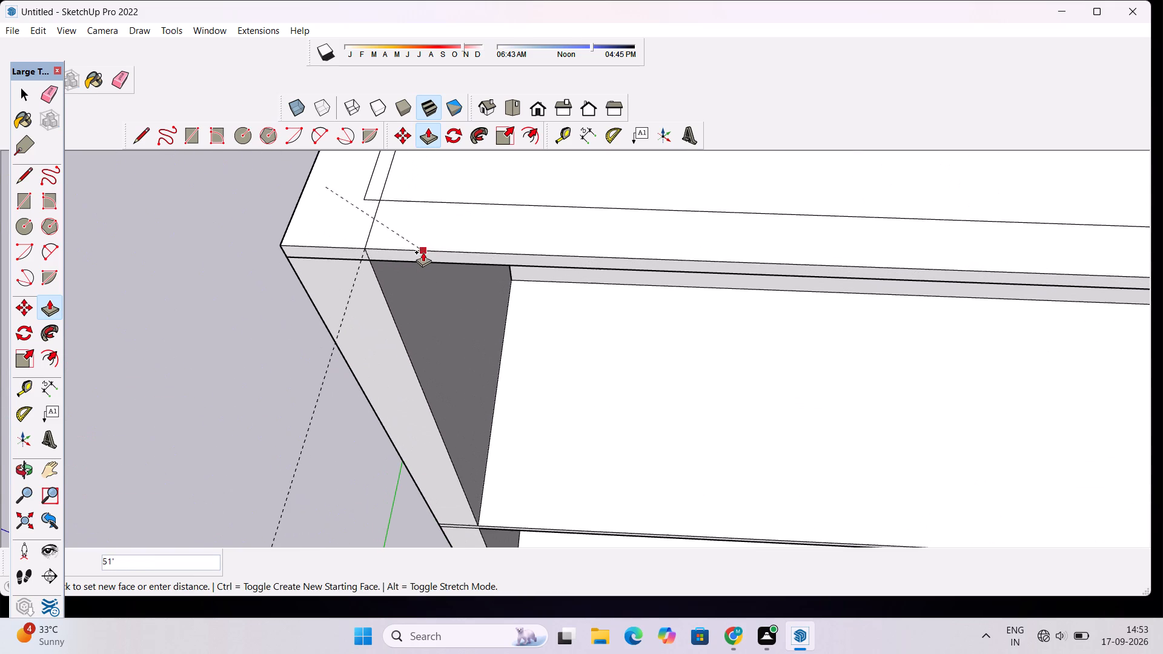
pyautogui.click(423, 259)
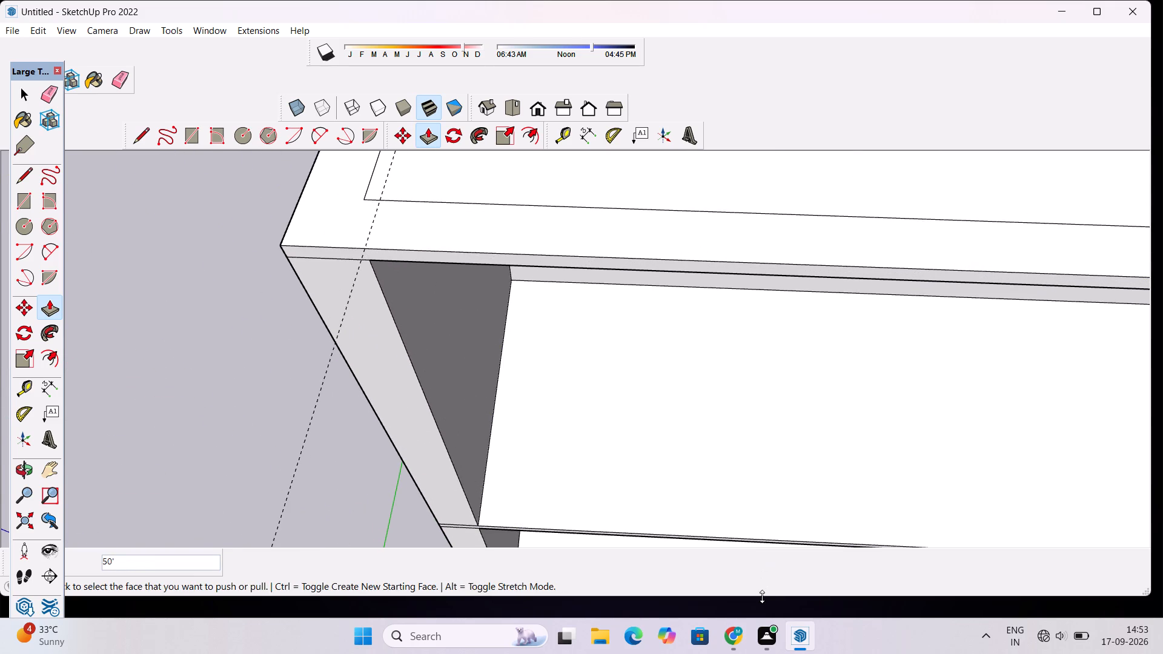
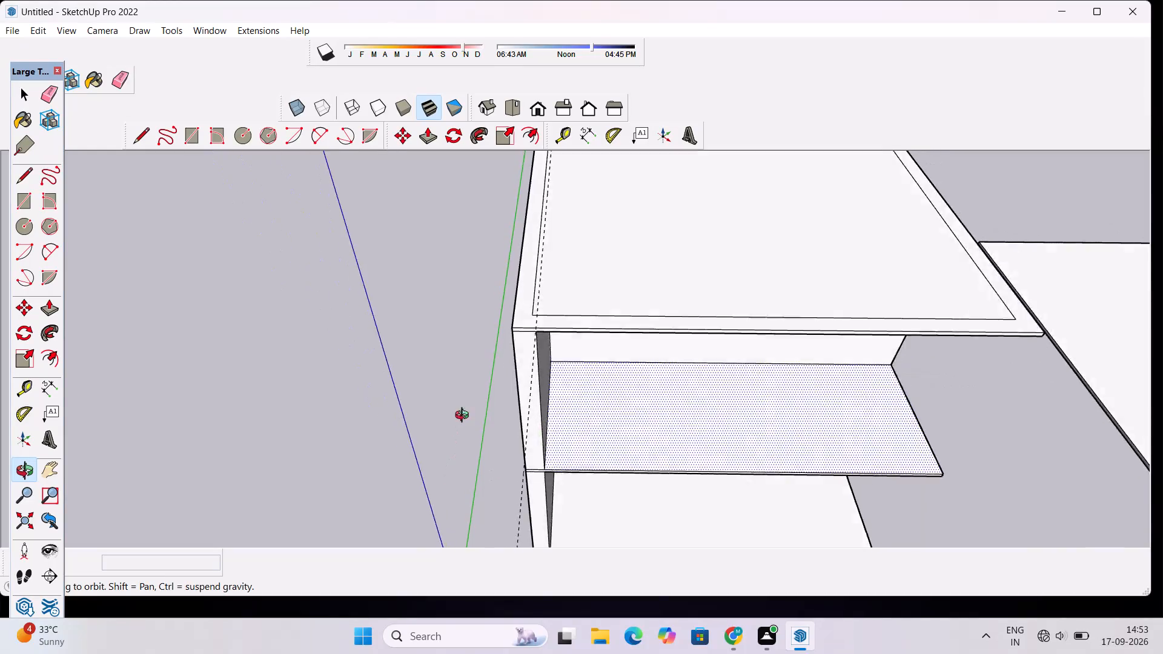
# Examine the three slabs, the raised left side walls and the open right side of the house from several angles.
pyautogui.moveTo(495, 358); pyautogui.dragTo(758, 365)
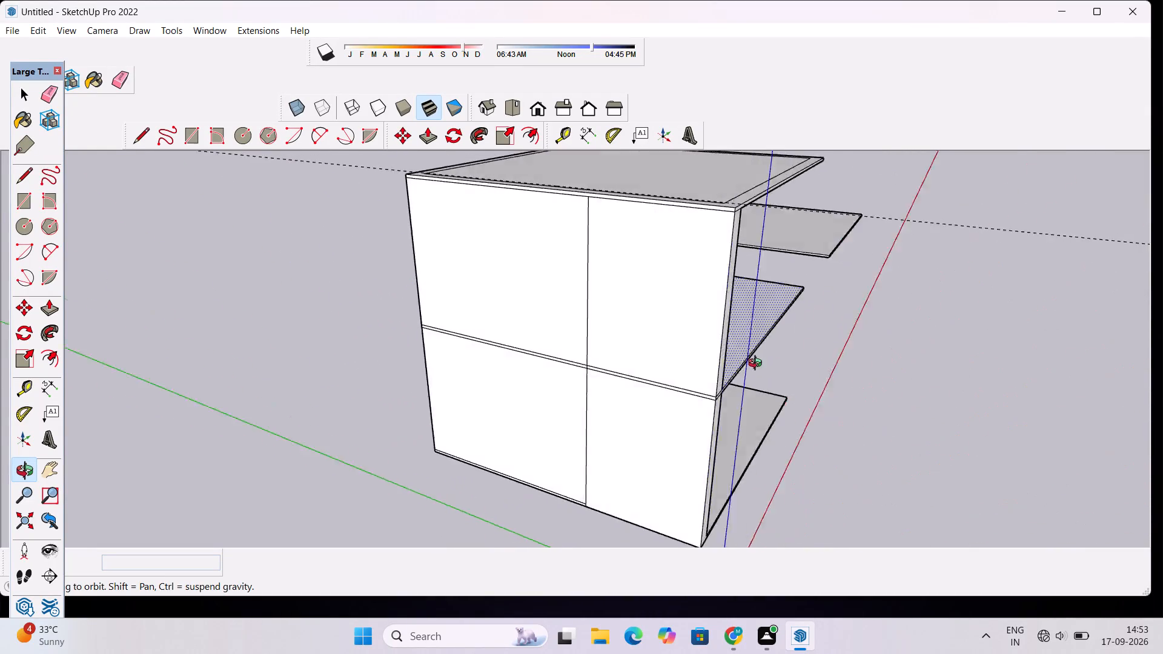
pyautogui.moveTo(758, 365); pyautogui.dragTo(457, 357)
pyautogui.scroll(-4, 457, 357)
pyautogui.keyDown('shift'); pyautogui.moveTo(614, 378); pyautogui.dragTo(482, 356); pyautogui.keyUp('shift')
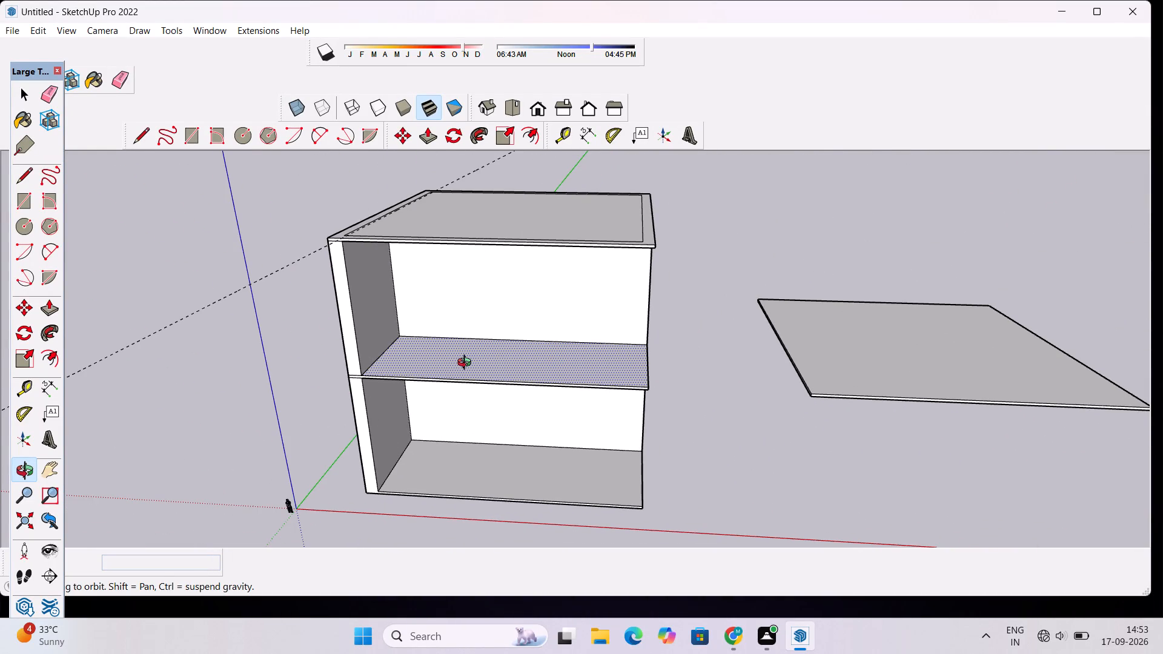
pyautogui.scroll(-3, 468, 363)
pyautogui.moveTo(487, 346); pyautogui.dragTo(507, 426)
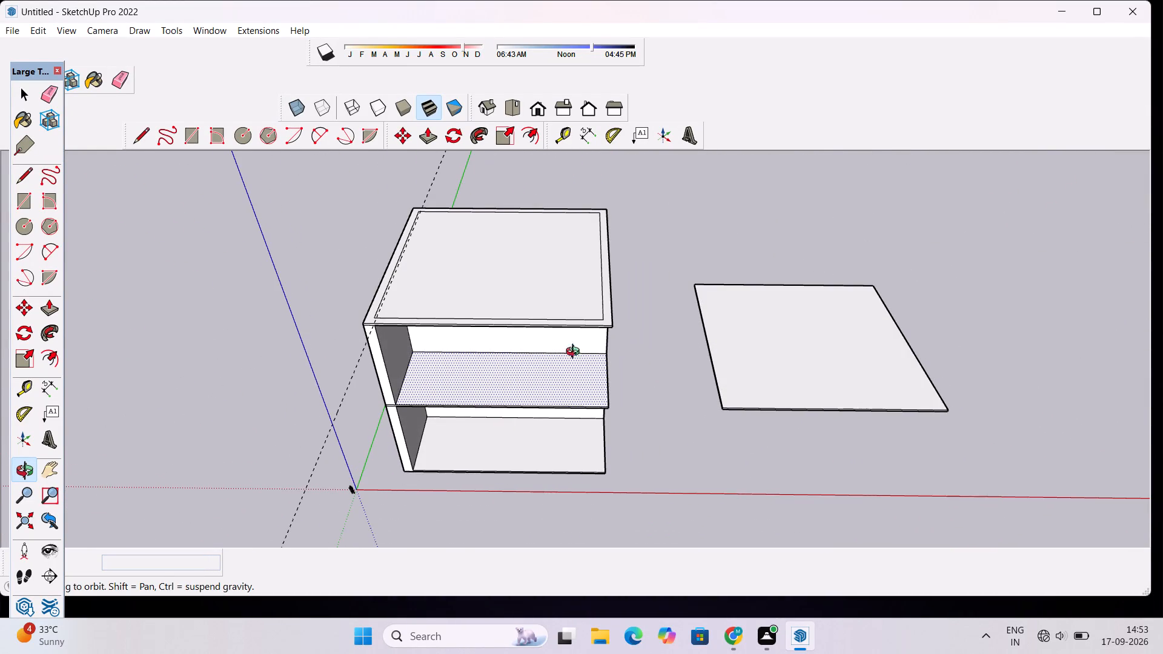
pyautogui.scroll(1, 604, 292)
pyautogui.keyDown('shift'); pyautogui.moveTo(604, 297); pyautogui.dragTo(523, 296); pyautogui.keyUp('shift')
pyautogui.moveTo(522, 288); pyautogui.dragTo(526, 357)
pyautogui.scroll(4, 520, 350)
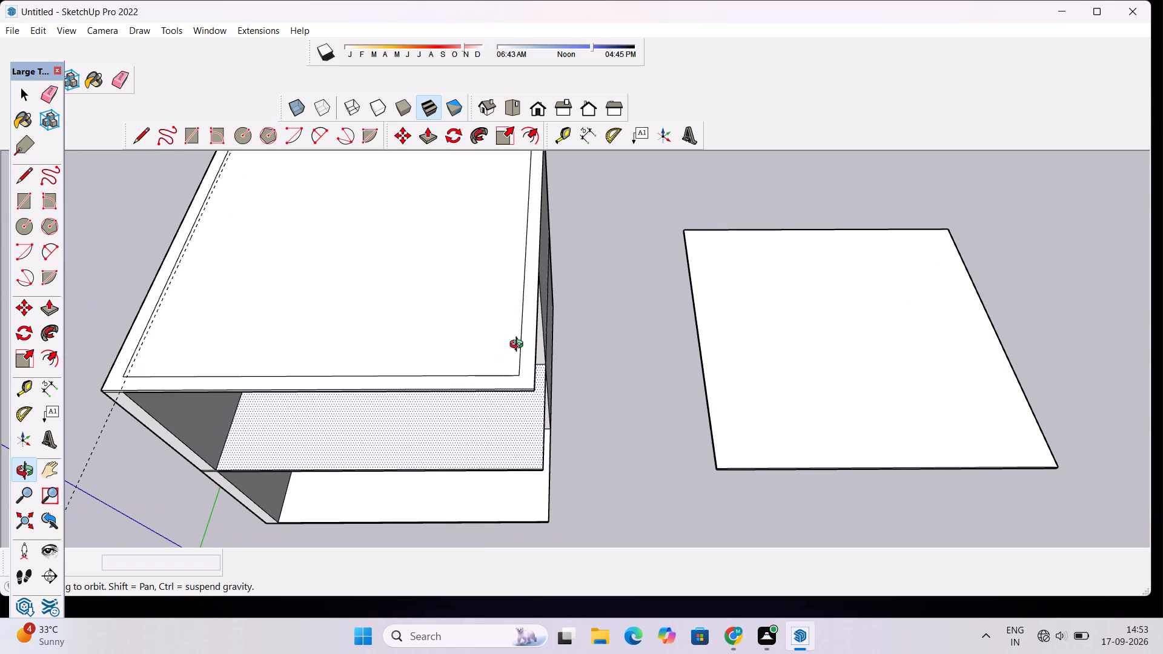
pyautogui.scroll(-2, 507, 332)
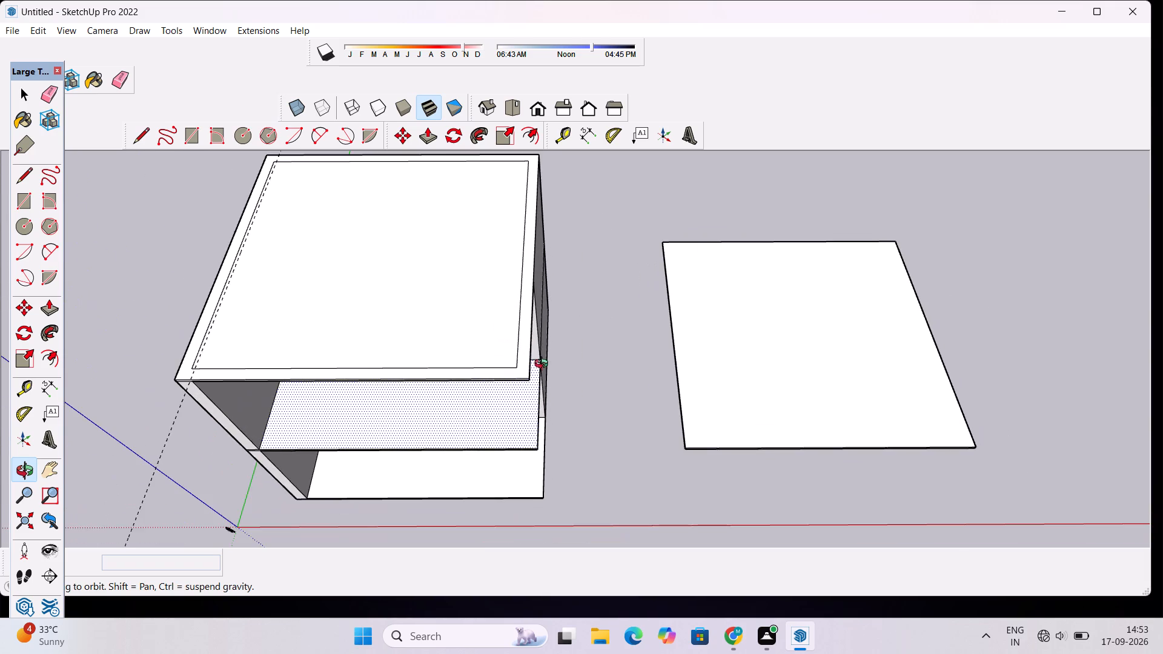
pyautogui.moveTo(572, 374); pyautogui.dragTo(393, 328)
pyautogui.scroll(-4, 384, 334)
pyautogui.keyDown('shift'); pyautogui.moveTo(398, 360); pyautogui.dragTo(568, 333); pyautogui.keyUp('shift')
pyautogui.scroll(-4, 571, 321)
pyautogui.moveTo(612, 366); pyautogui.dragTo(723, 379)
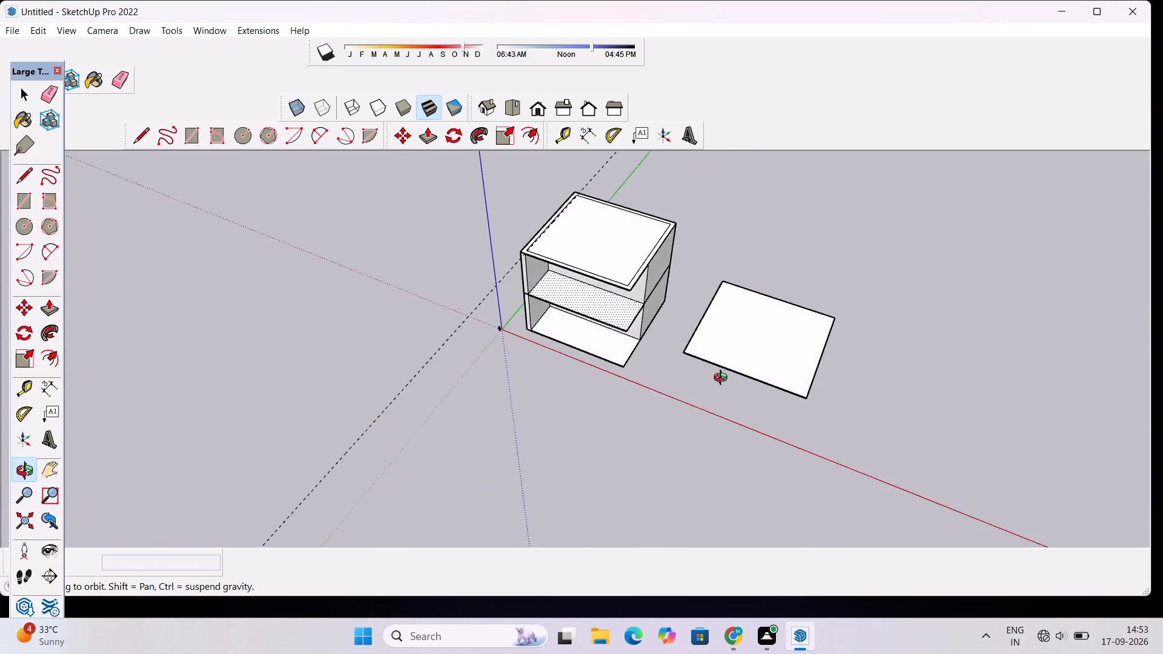
pyautogui.moveTo(723, 379); pyautogui.dragTo(793, 346)
pyautogui.scroll(4, 645, 311)
pyautogui.keyDown('shift'); pyautogui.moveTo(646, 308); pyautogui.dragTo(546, 305); pyautogui.keyUp('shift')
pyautogui.scroll(1, 508, 311)
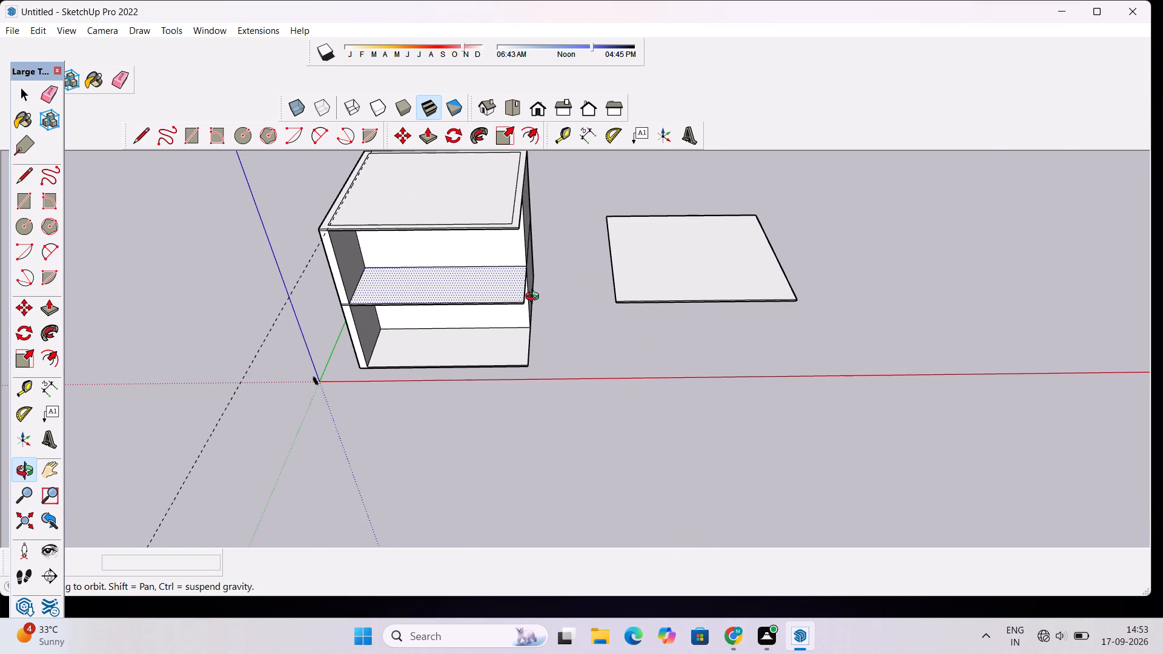
pyautogui.scroll(-2, 535, 298)
pyautogui.moveTo(539, 351); pyautogui.dragTo(475, 388)
pyautogui.scroll(4, 514, 269)
pyautogui.moveTo(563, 305); pyautogui.dragTo(509, 302)
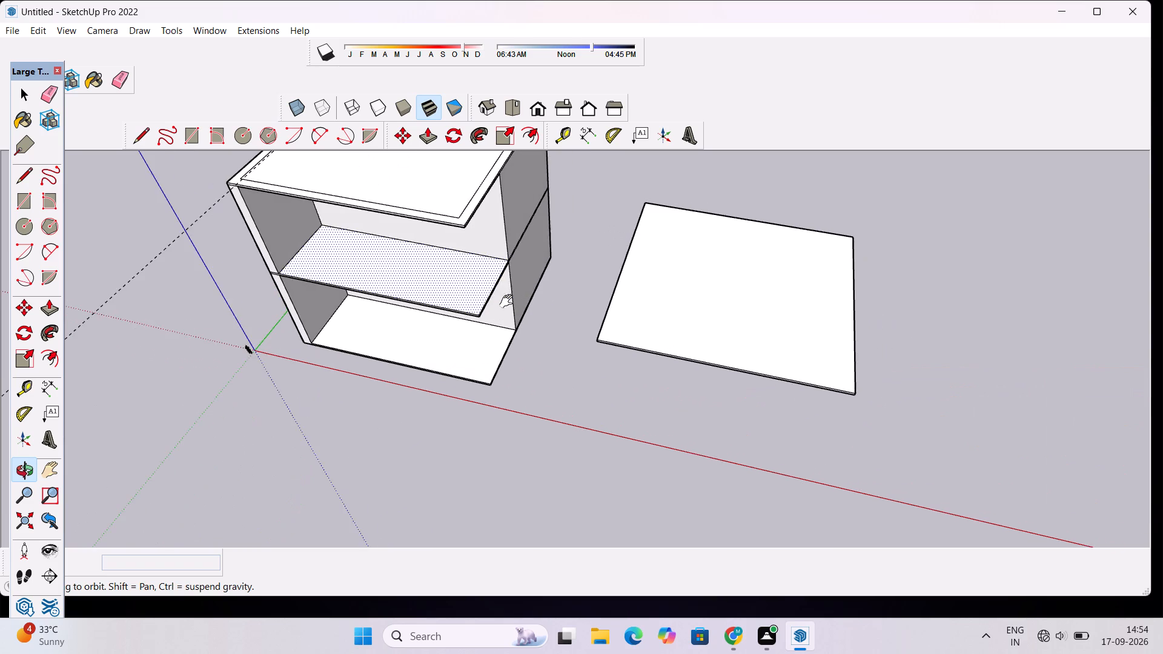
pyautogui.scroll(-3, 505, 286)
pyautogui.moveTo(496, 288); pyautogui.dragTo(547, 296)
pyautogui.scroll(4, 523, 286)
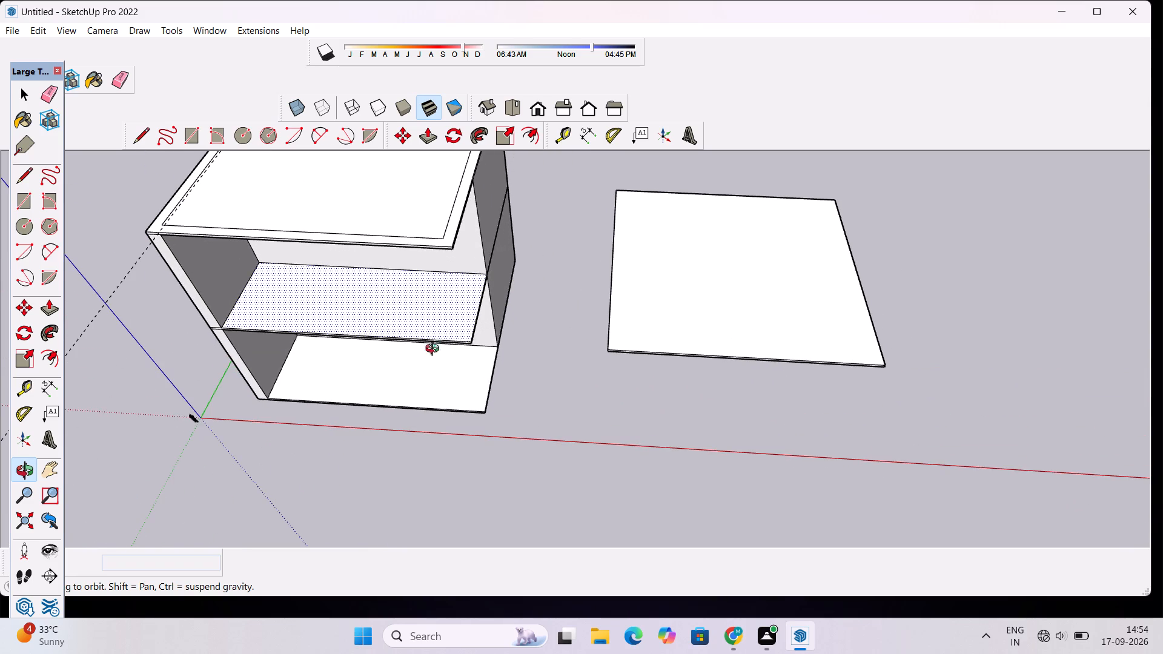
pyautogui.scroll(4, 456, 307)
pyautogui.moveTo(456, 306); pyautogui.dragTo(543, 286)
pyautogui.scroll(3, 543, 286)
pyautogui.moveTo(642, 260); pyautogui.dragTo(622, 266)
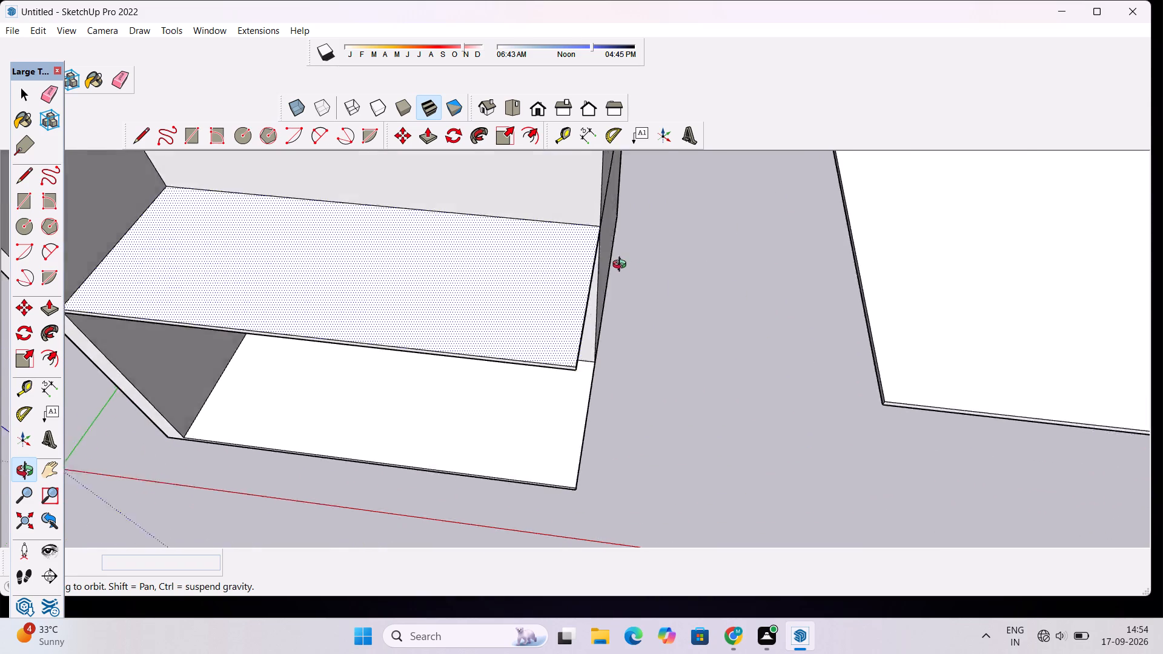
pyautogui.moveTo(622, 266); pyautogui.dragTo(549, 282)
pyautogui.moveTo(549, 285); pyautogui.dragTo(622, 296)
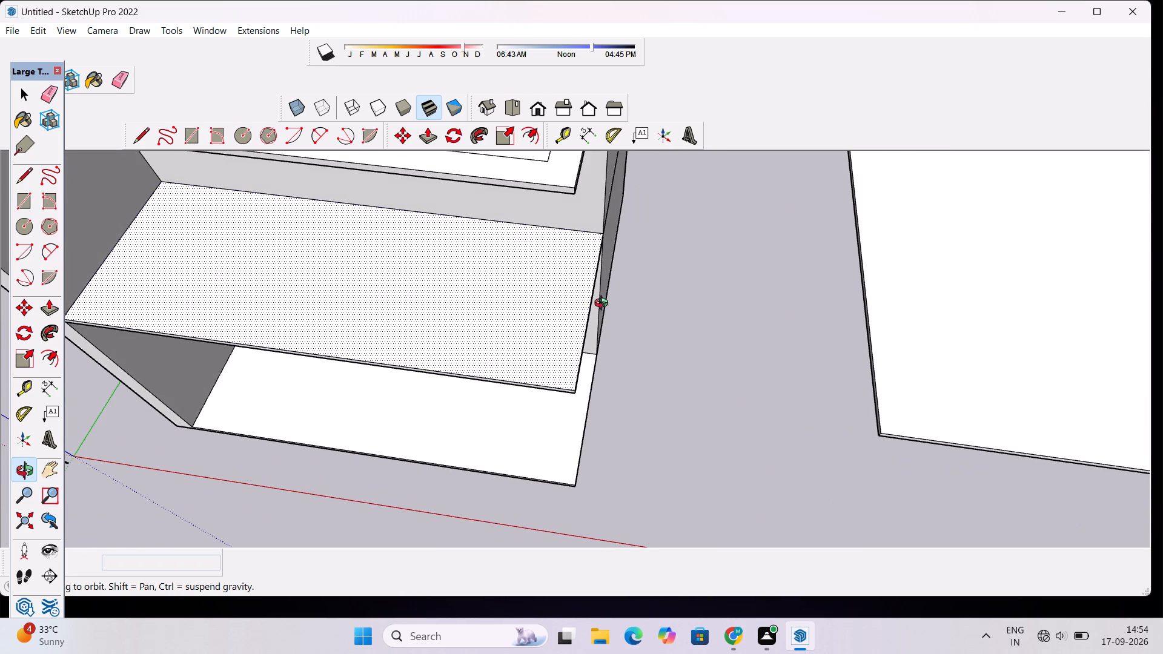
pyautogui.keyDown('shift'); pyautogui.moveTo(606, 308); pyautogui.dragTo(559, 260); pyautogui.keyUp('shift')
pyautogui.scroll(-5, 558, 260)
pyautogui.keyDown('shift'); pyautogui.moveTo(537, 344); pyautogui.dragTo(543, 320); pyautogui.keyUp('shift')
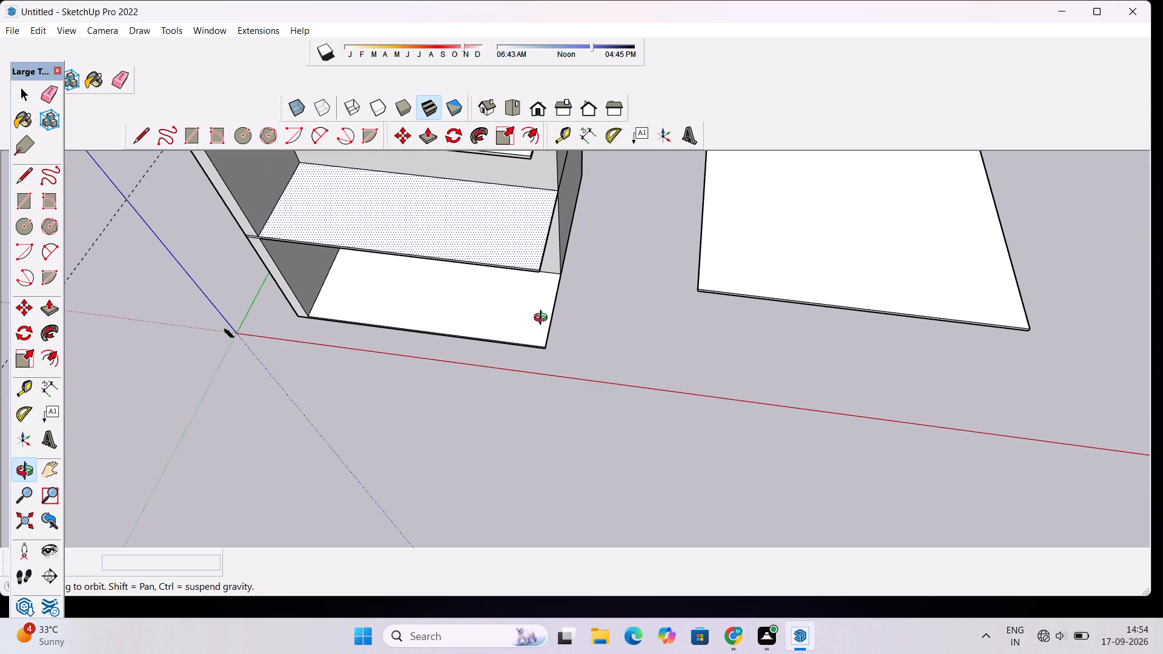
# Place a guide 3' in from the lowest slab's right edge, parallel to it.
pyautogui.scroll(3, 543, 319)
pyautogui.press('t')
pyautogui.scroll(8, 550, 302)
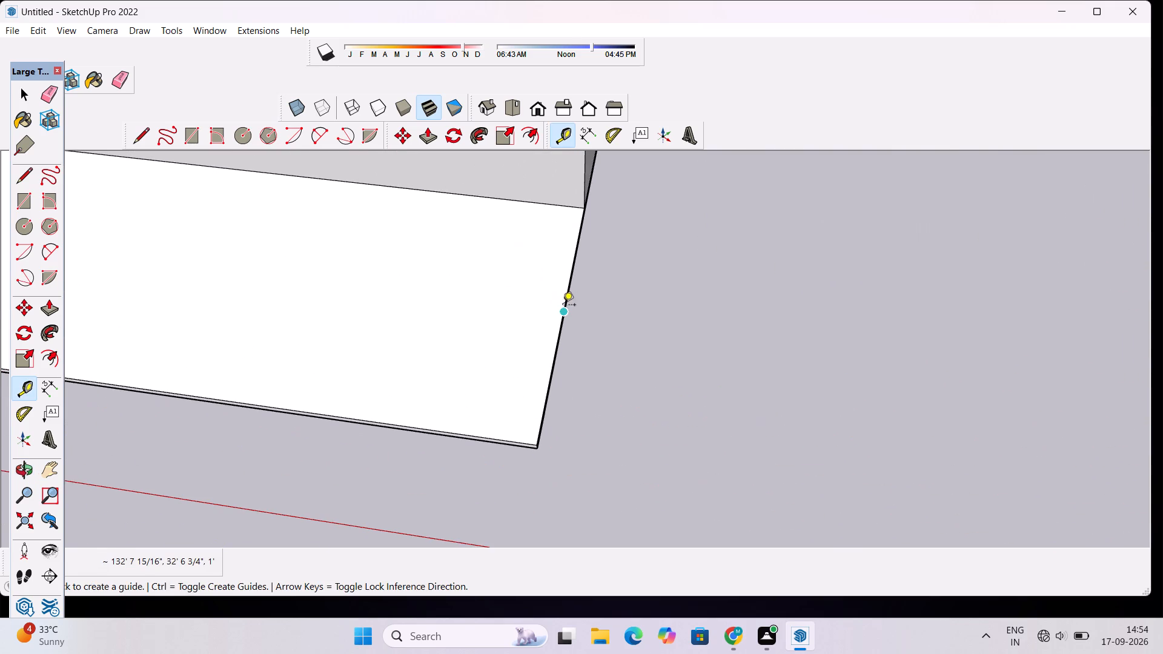
pyautogui.click(563, 313)
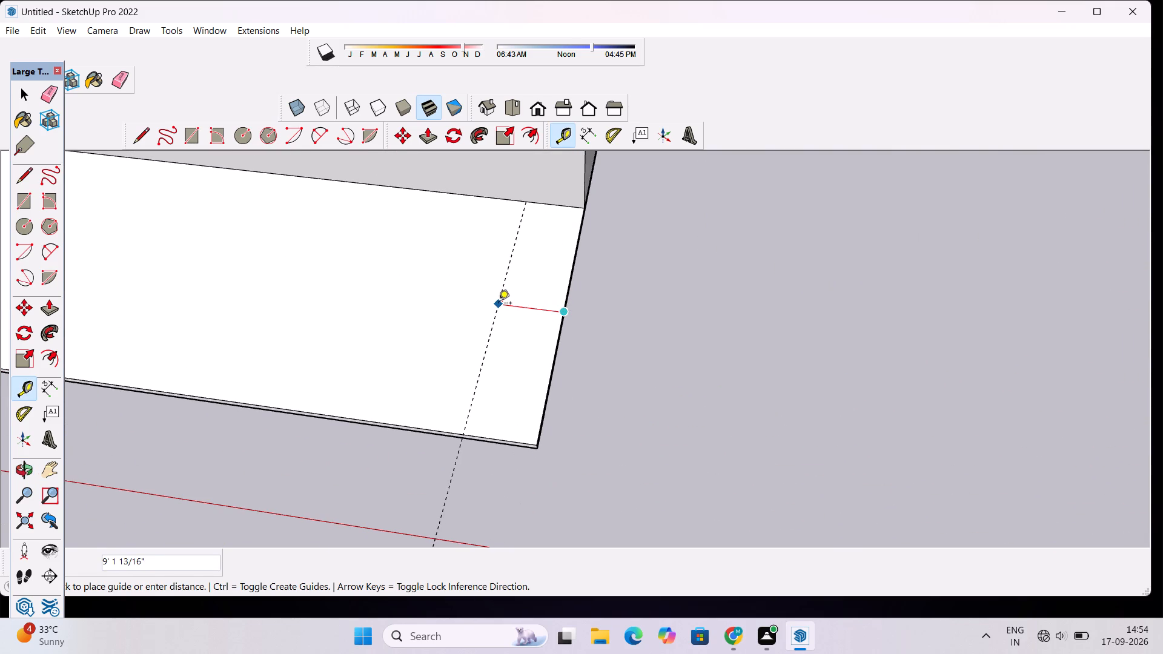
pyautogui.write("3'")
pyautogui.press('Return')
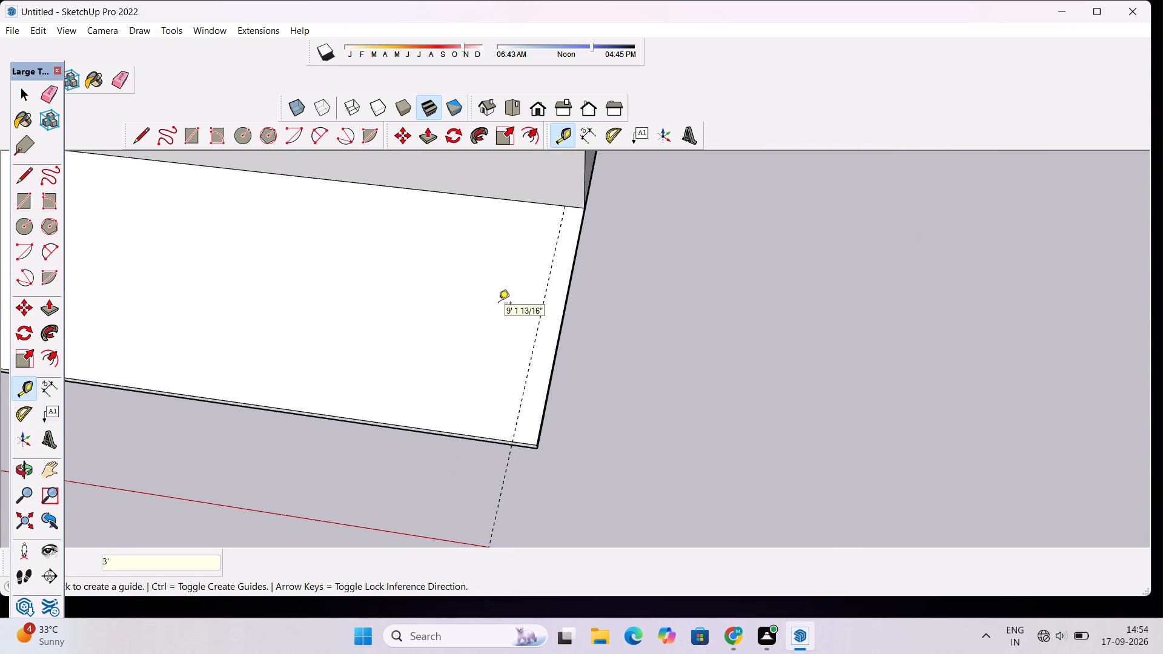
# Draw a line about 40' long on the guide across the lowest slab, from its back edge to its front edge.
pyautogui.press('l')
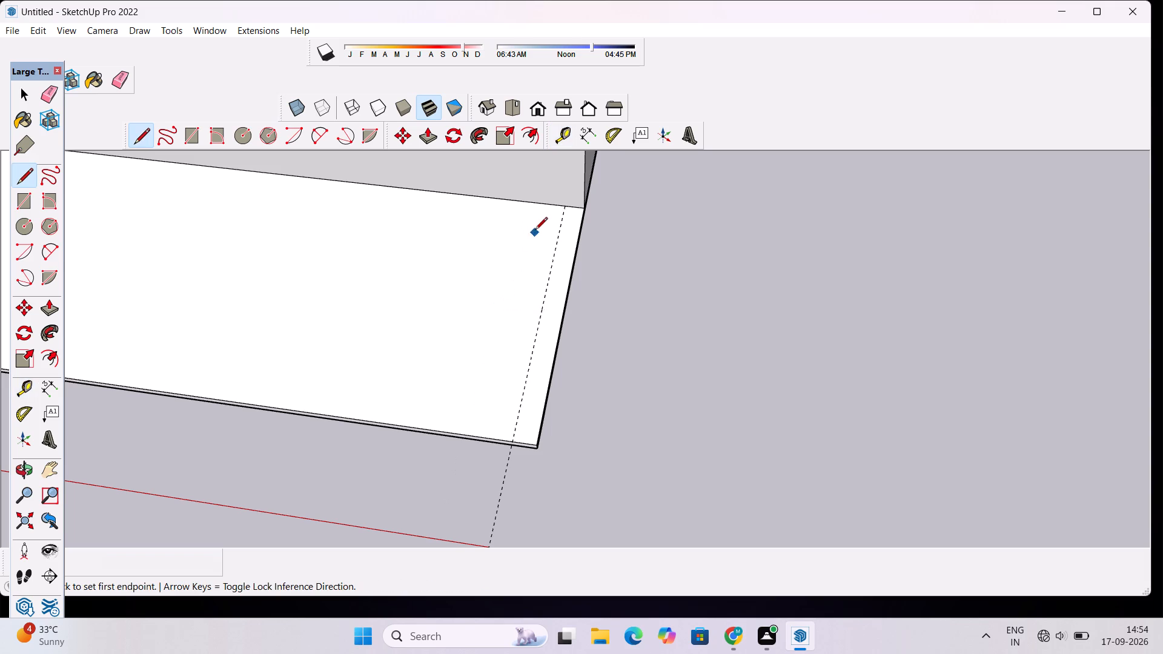
pyautogui.click(566, 205)
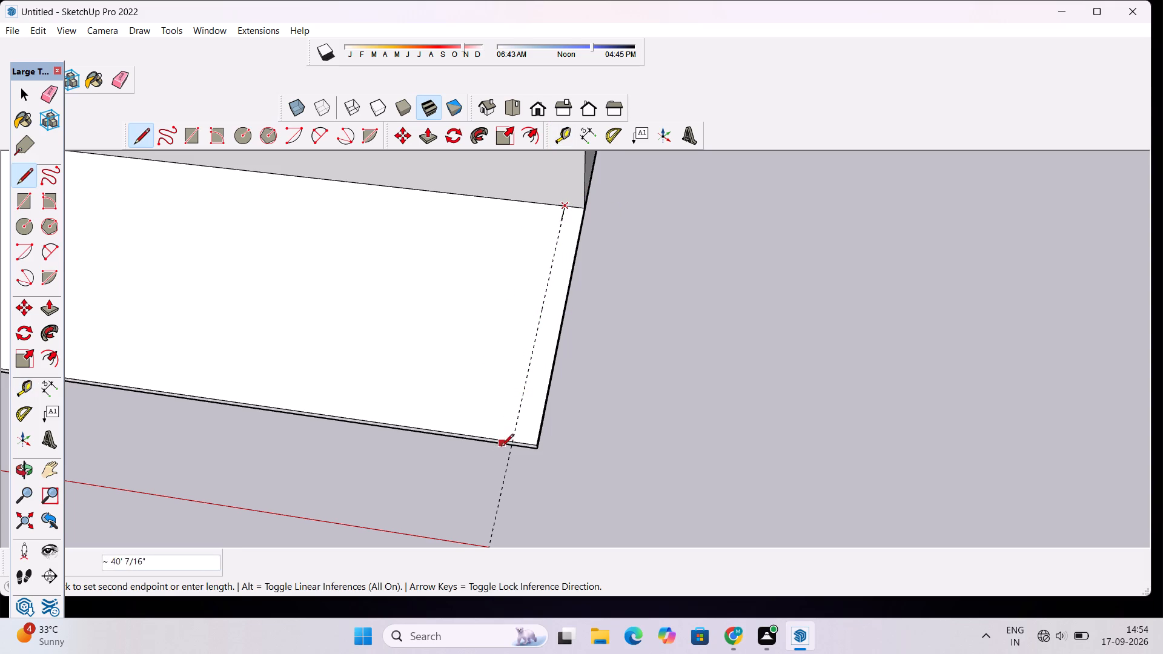
pyautogui.click(508, 444)
pyautogui.press('space')
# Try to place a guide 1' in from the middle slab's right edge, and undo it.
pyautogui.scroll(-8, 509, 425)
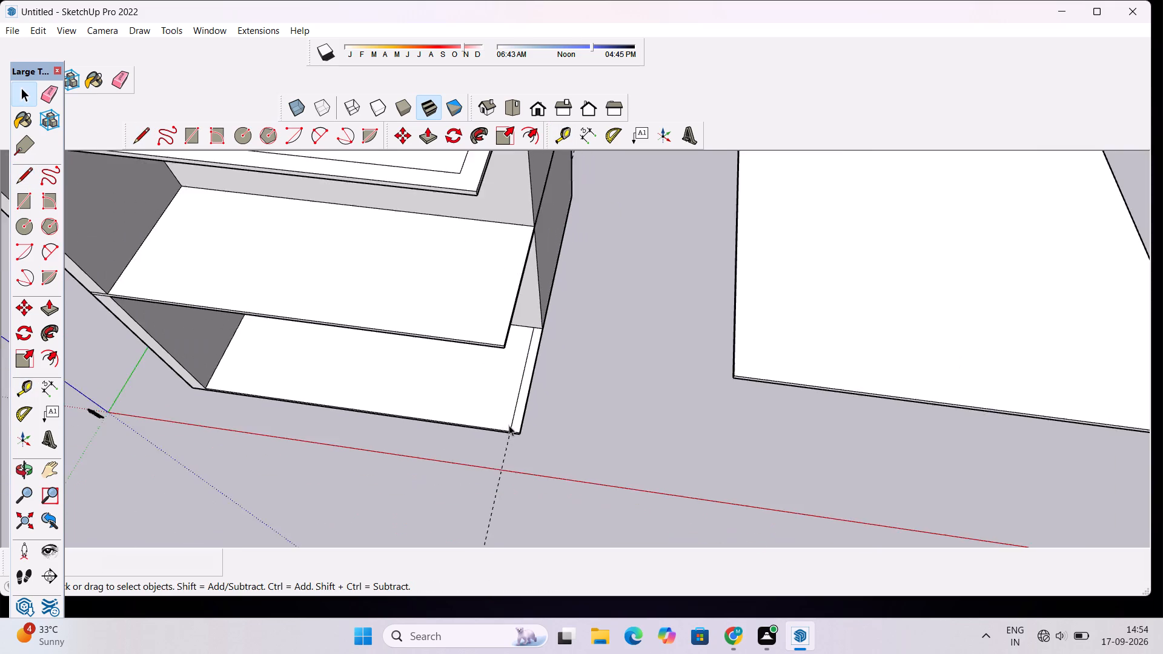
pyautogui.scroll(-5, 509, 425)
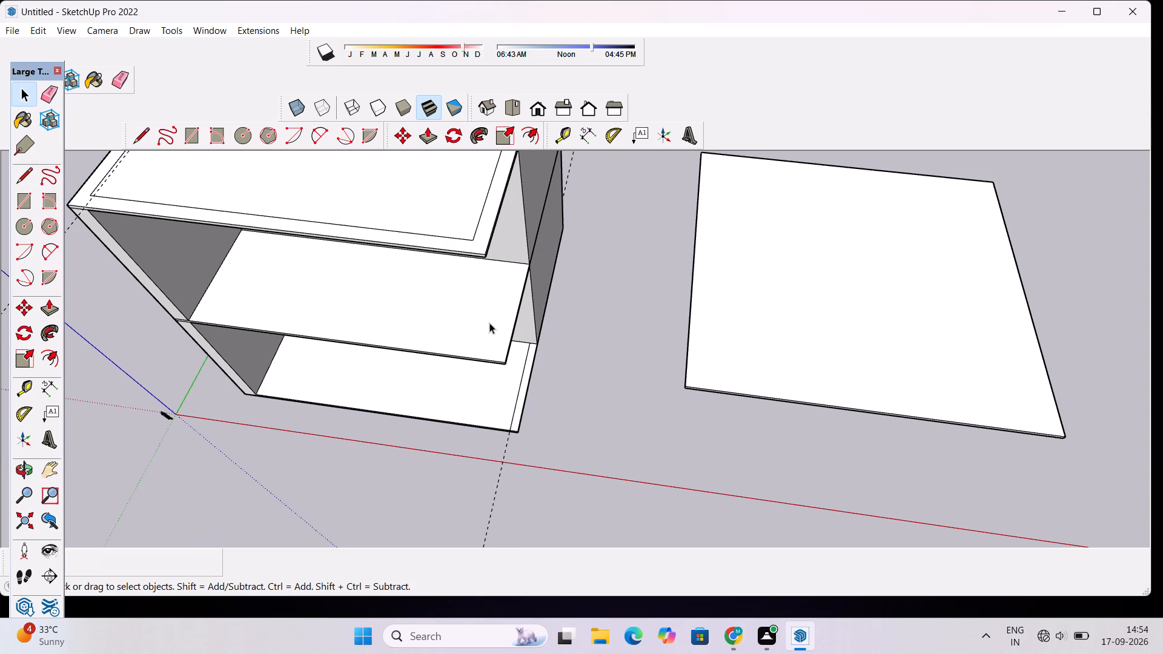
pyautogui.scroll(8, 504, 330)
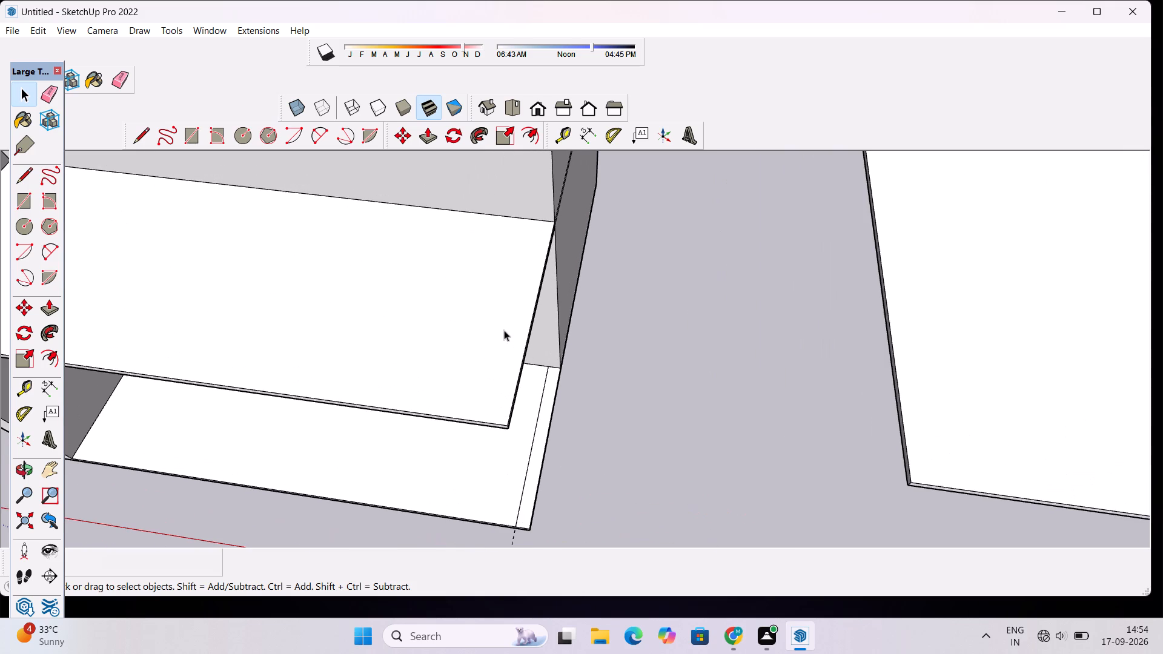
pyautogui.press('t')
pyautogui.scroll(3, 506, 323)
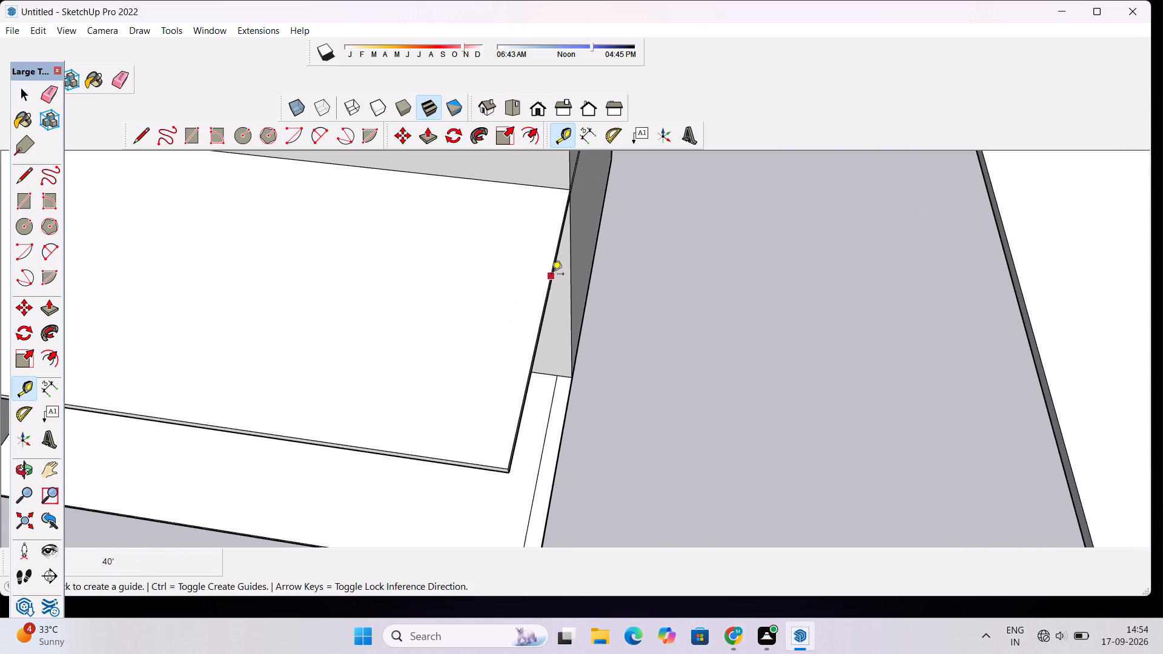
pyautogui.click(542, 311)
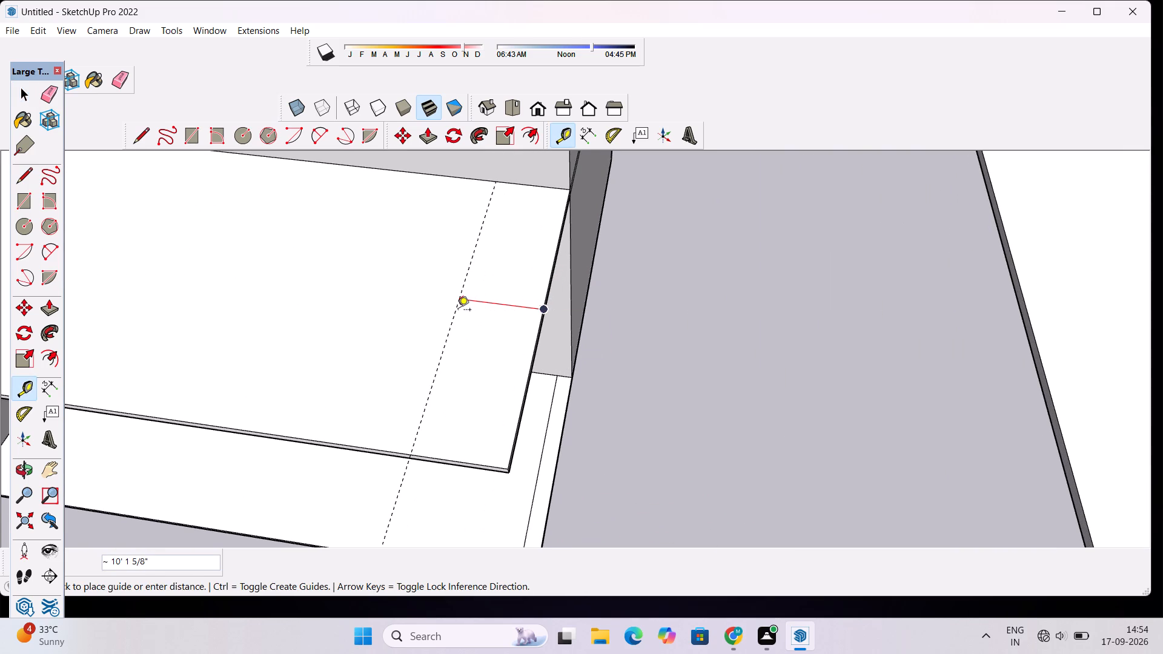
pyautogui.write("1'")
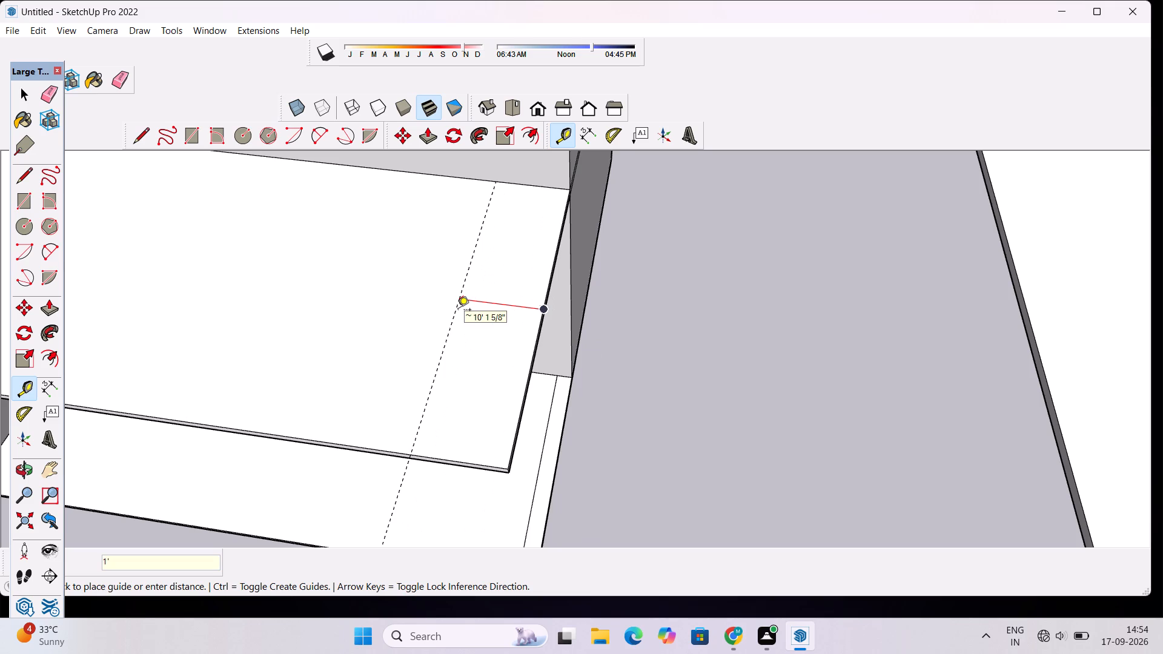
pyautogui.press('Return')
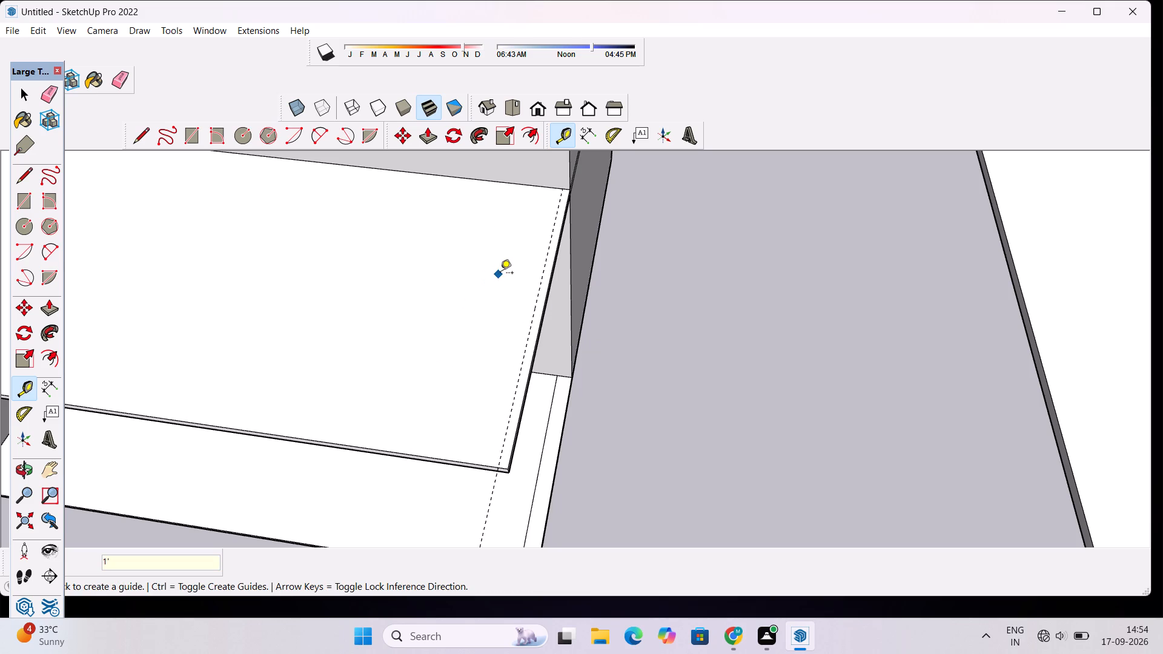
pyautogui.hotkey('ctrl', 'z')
# Check the width of the lowest slab's right side strip at its back end with the Dimension tool, without placing a dimension.
pyautogui.scroll(-6, 500, 268)
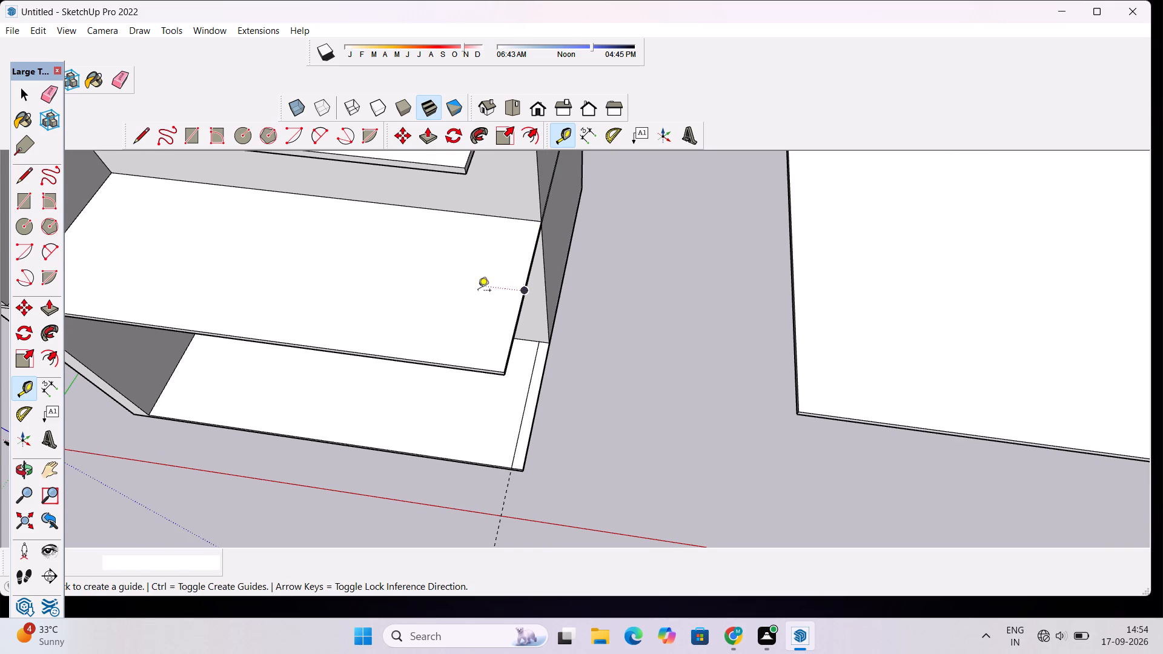
pyautogui.click(50, 386)
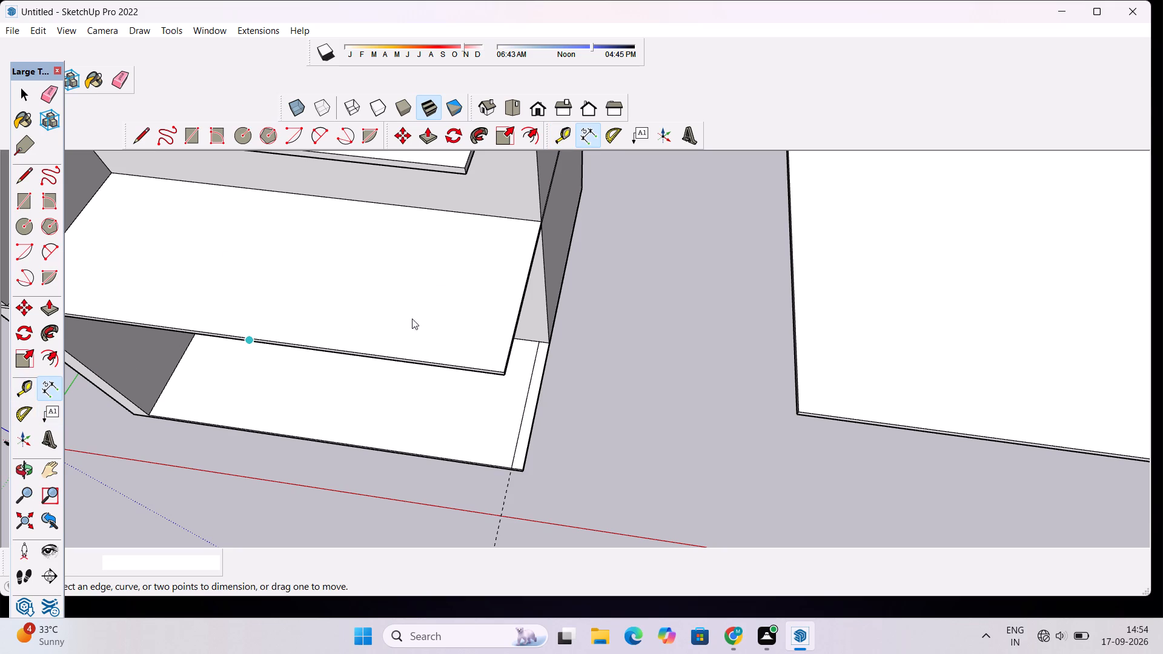
pyautogui.scroll(8, 554, 360)
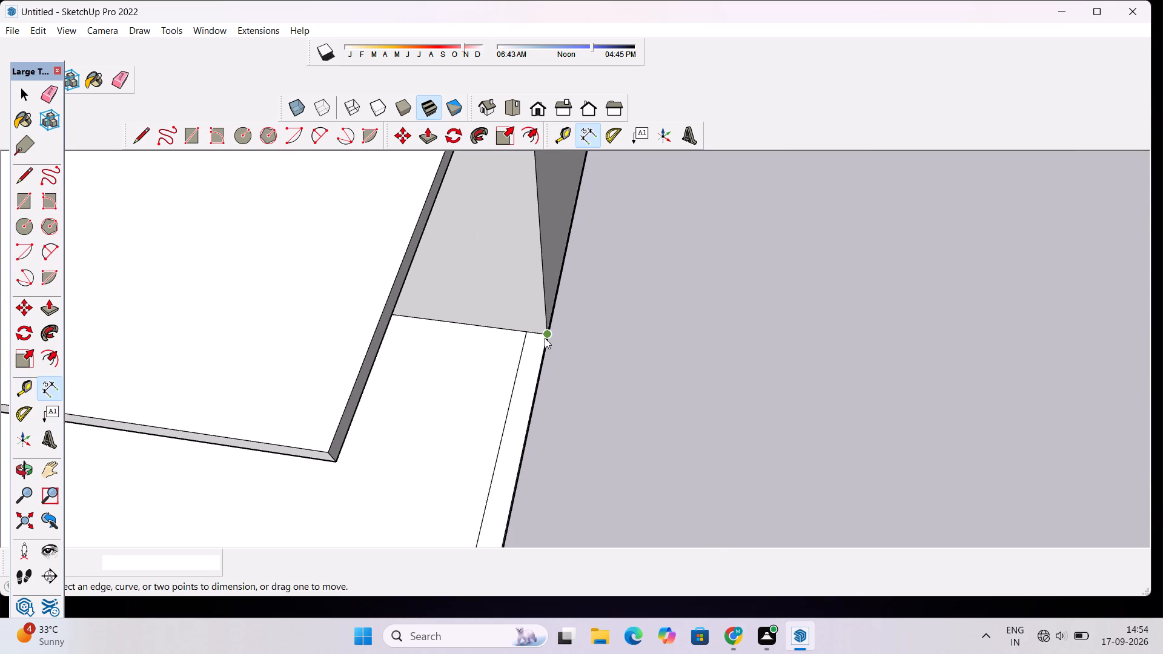
pyautogui.scroll(8, 545, 334)
pyautogui.click(551, 329)
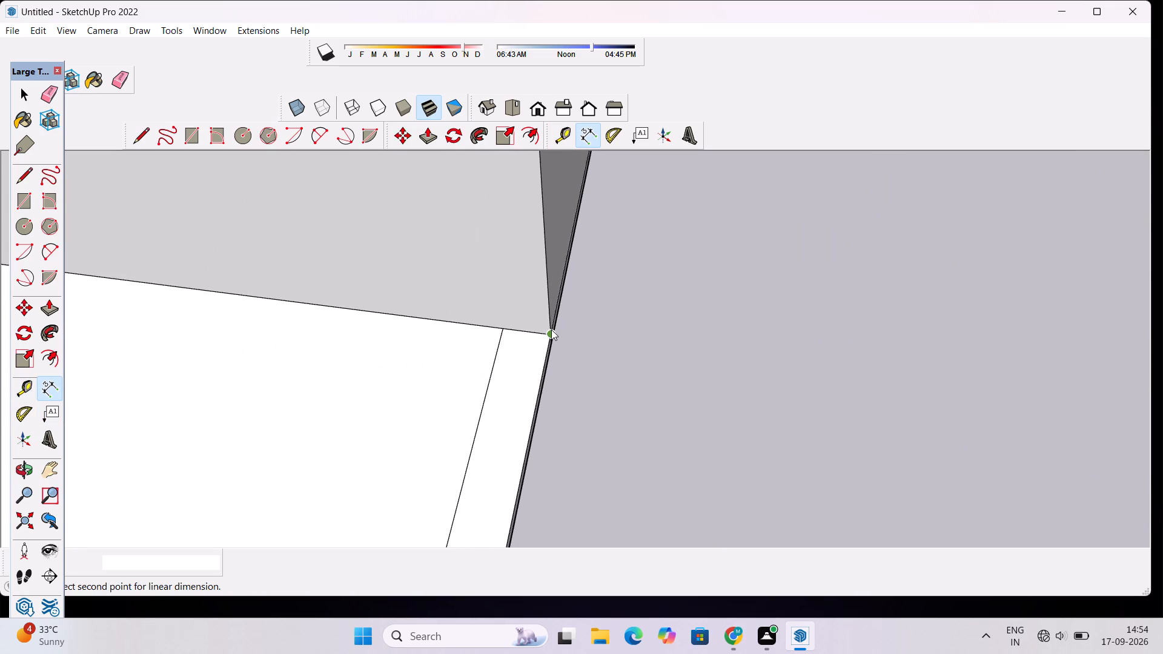
pyautogui.click(503, 326)
pyautogui.press('space')
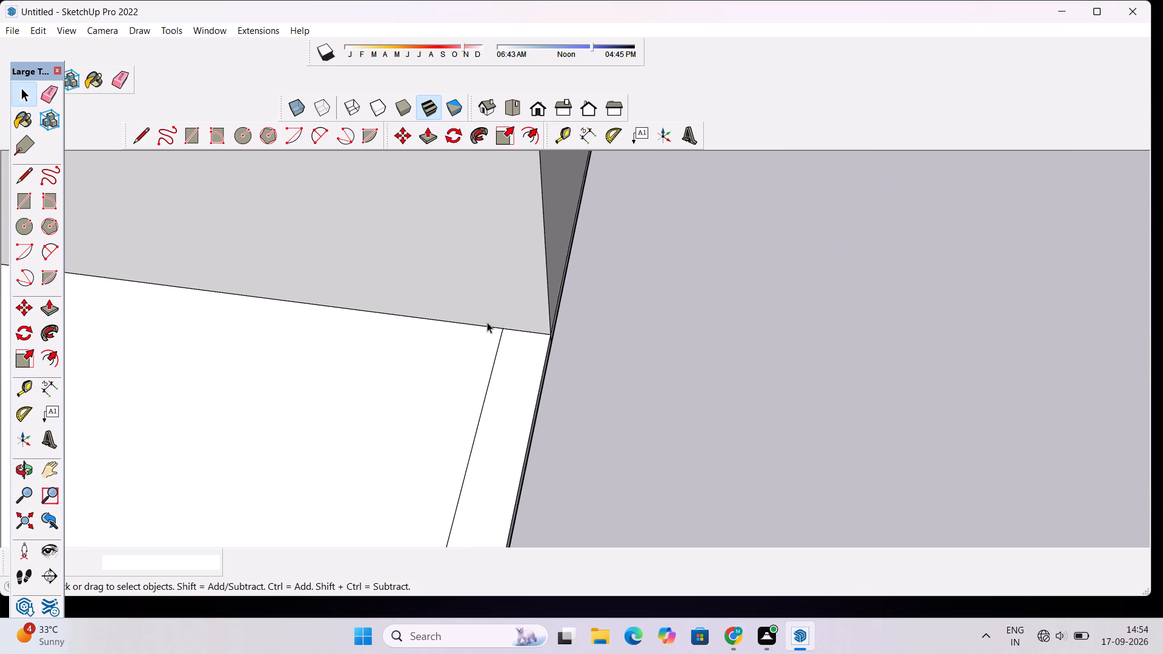
# Place a guide 3' in from the middle slab's right edge, parallel to it.
pyautogui.scroll(-10, 485, 323)
pyautogui.scroll(-9, 560, 338)
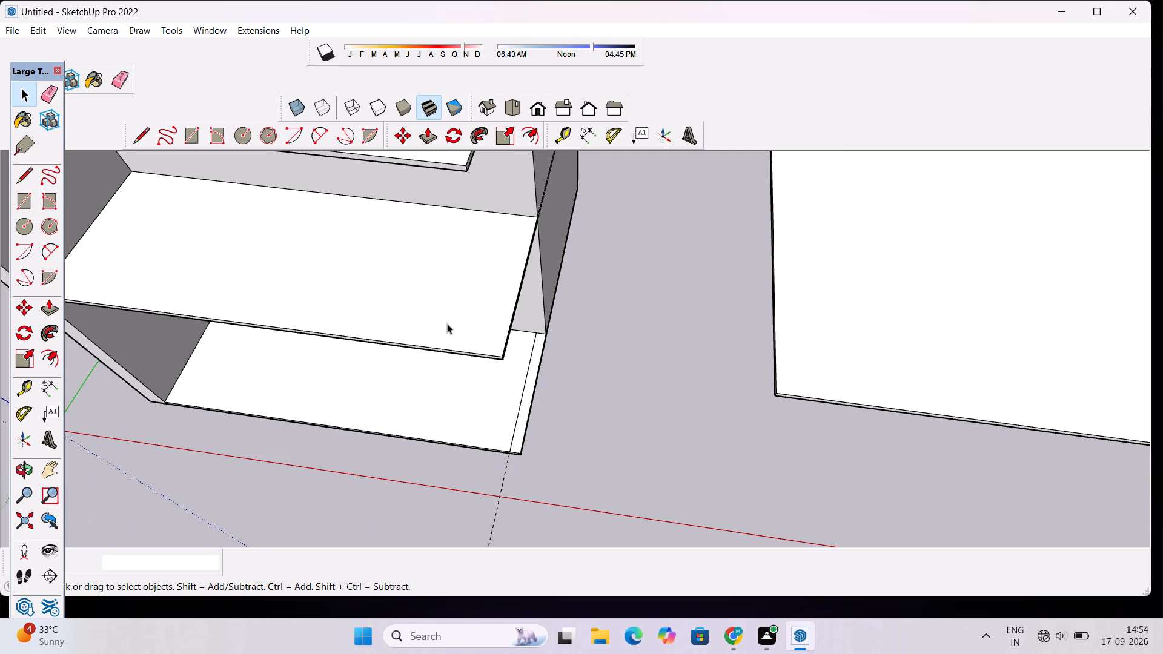
pyautogui.press('t')
pyautogui.scroll(5, 479, 280)
pyautogui.scroll(3, 517, 248)
pyautogui.click(575, 227)
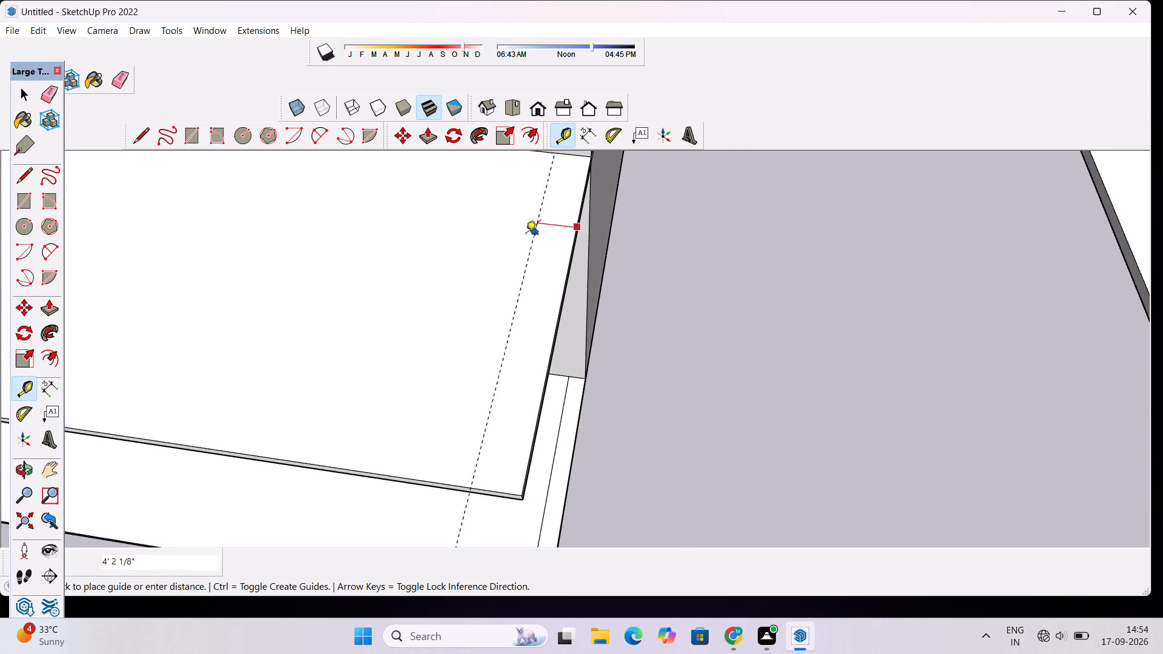
pyautogui.write("3'")
pyautogui.press('Return')
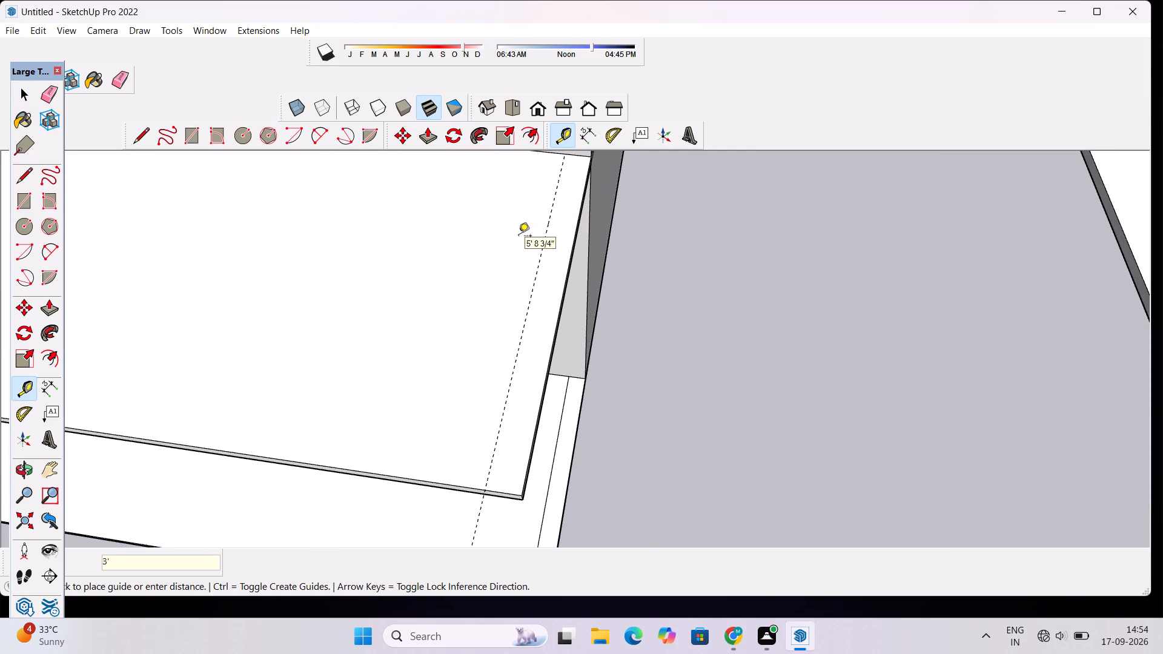
# Draw a line 40' long on the guide across the middle slab, from its back edge to its front edge.
pyautogui.press('space')
pyautogui.write('l')
pyautogui.scroll(-4, 571, 240)
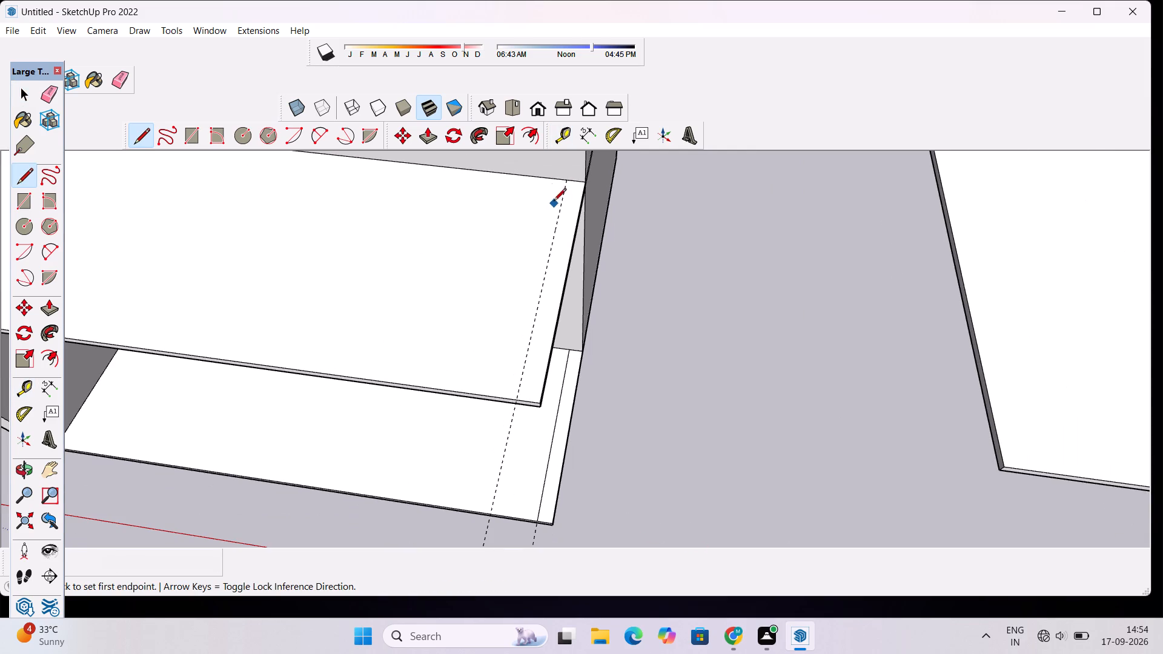
pyautogui.scroll(8, 567, 172)
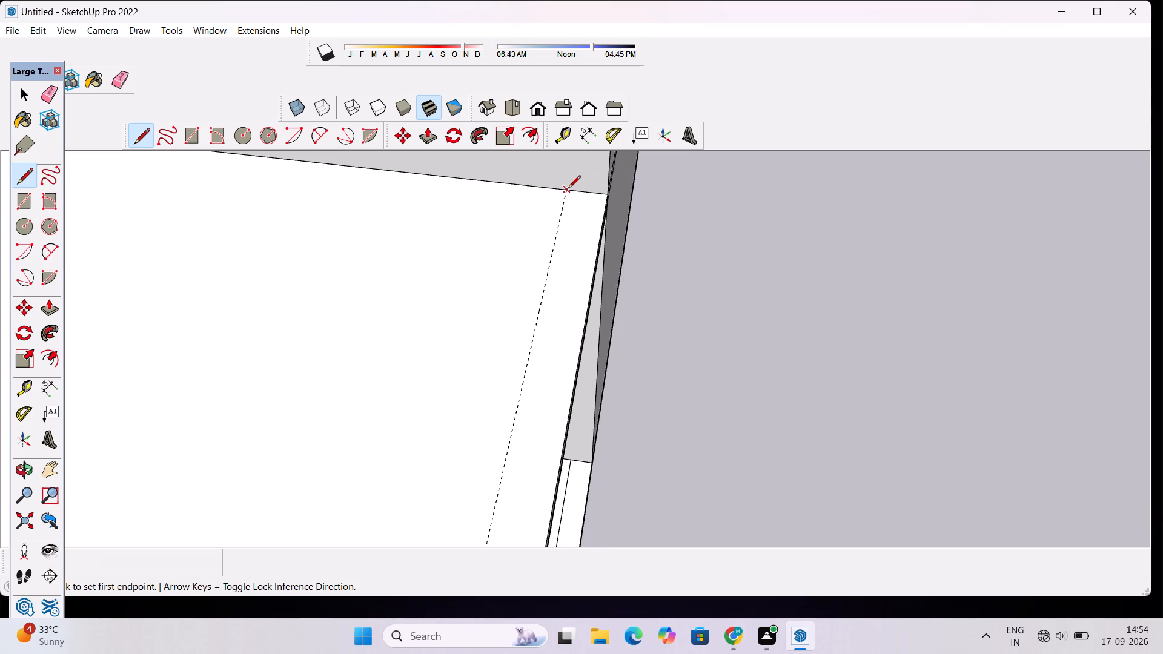
pyautogui.click(568, 190)
pyautogui.scroll(-10, 561, 214)
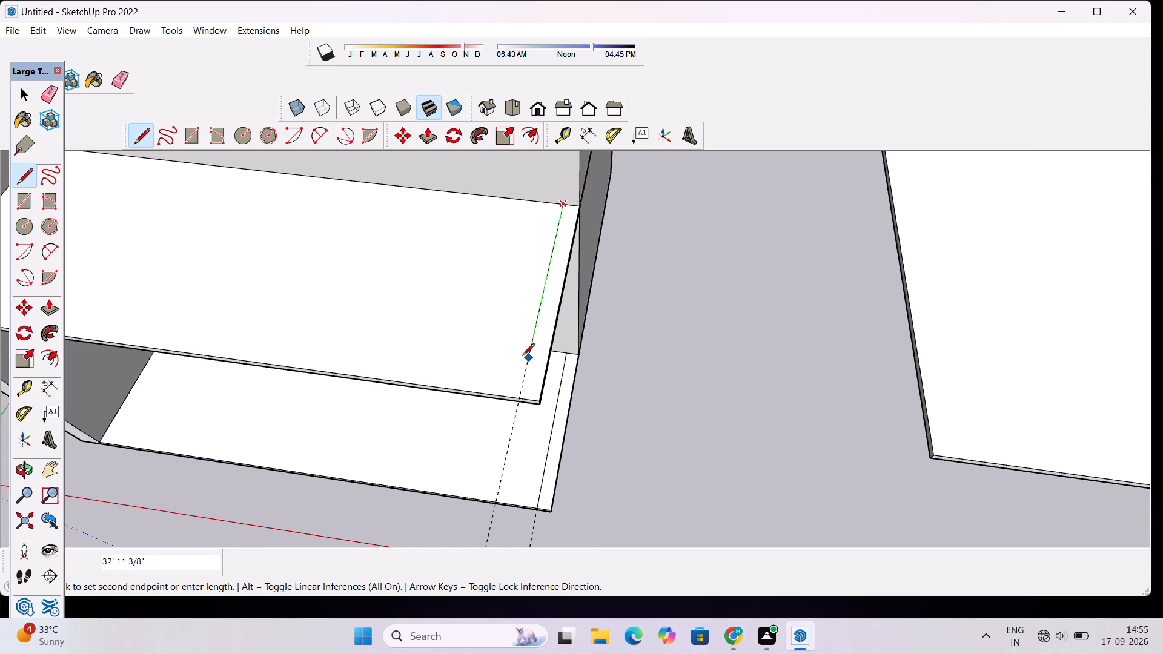
pyautogui.scroll(8, 523, 388)
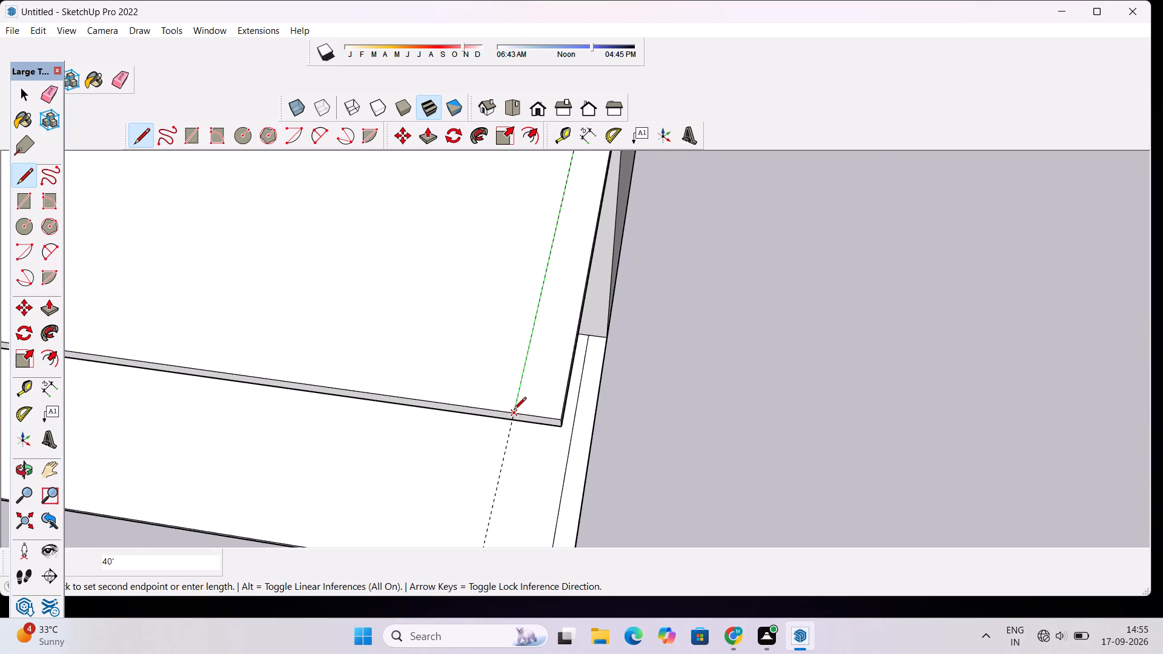
pyautogui.click(513, 412)
pyautogui.press('space')
# Erase the two construction guides that run along the right side strips of the middle and lowest slabs.
pyautogui.scroll(-16, 505, 418)
pyautogui.scroll(1, 514, 395)
pyautogui.scroll(-4, 515, 391)
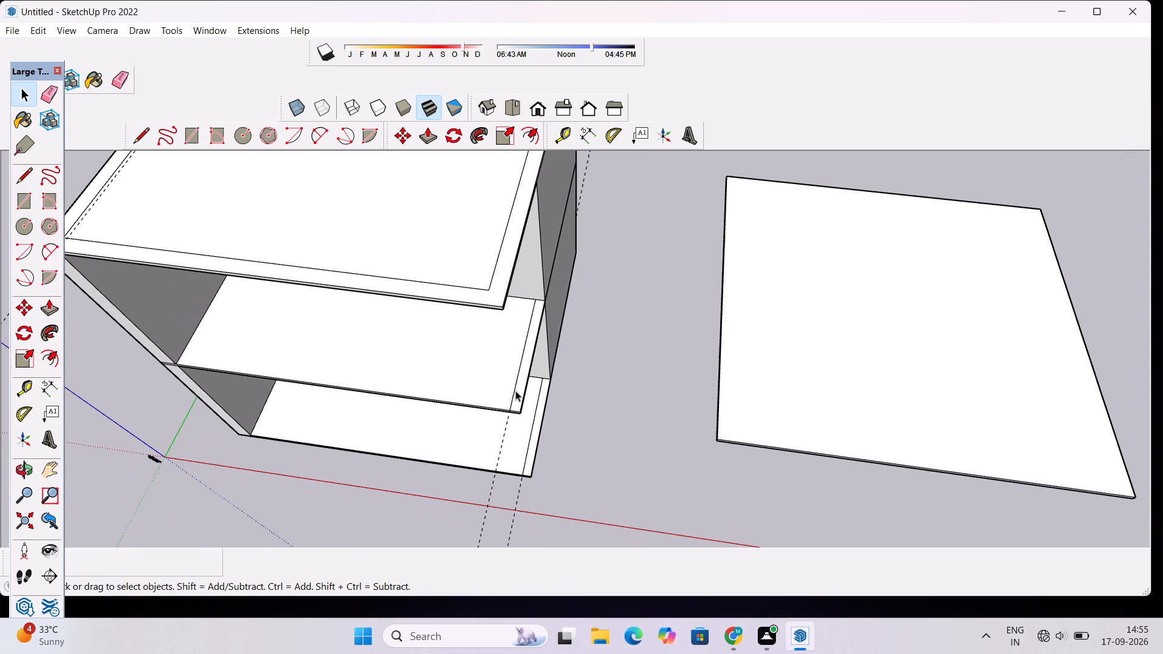
pyautogui.press('e')
pyautogui.moveTo(517, 515); pyautogui.dragTo(466, 500)
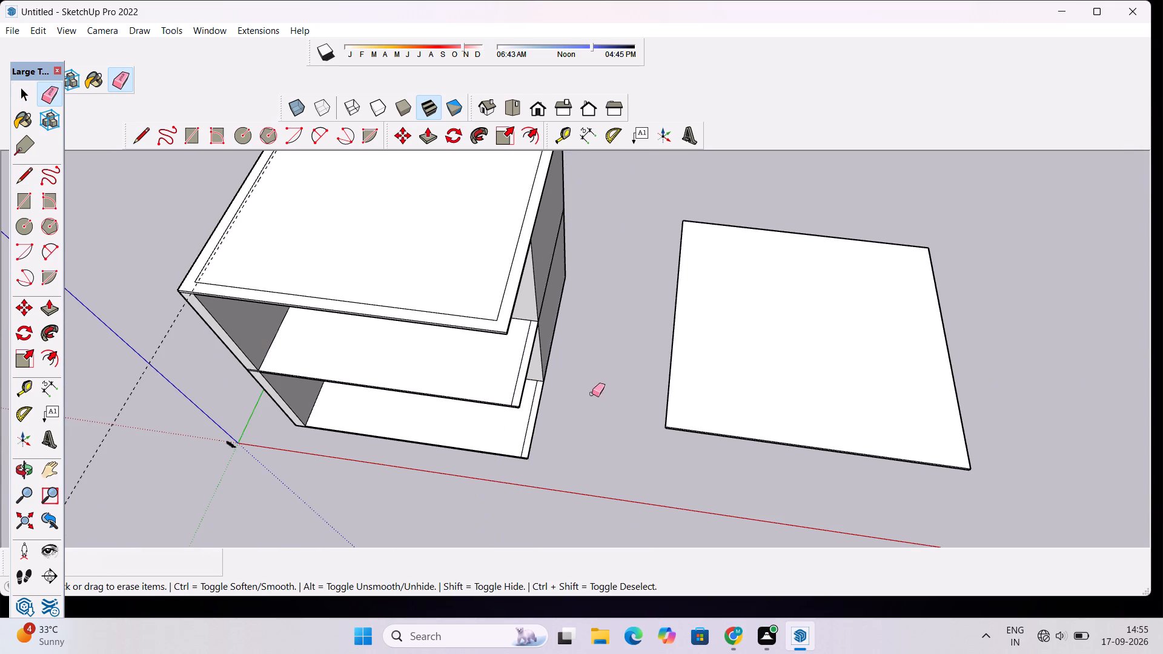
pyautogui.press('space')
# Erase the remaining construction guide running along the left side of the building.
pyautogui.scroll(-11, 577, 424)
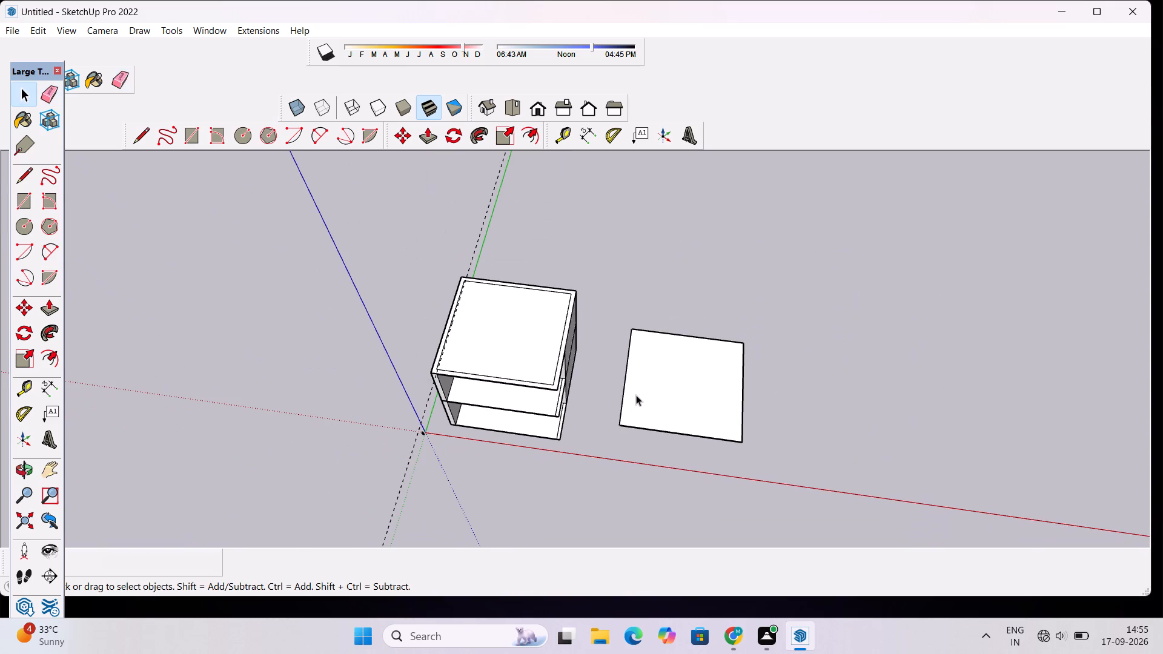
pyautogui.press('o')
pyautogui.keyDown('shift'); pyautogui.moveTo(506, 375); pyautogui.dragTo(523, 471); pyautogui.keyUp('shift')
pyautogui.scroll(-4, 523, 461)
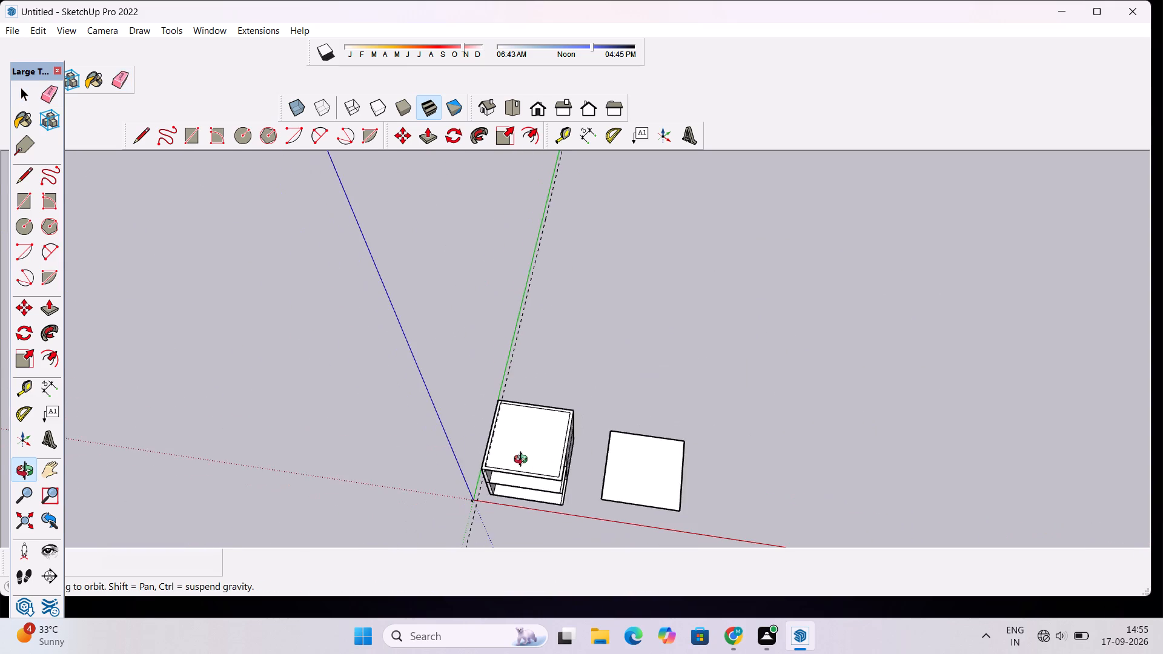
pyautogui.keyDown('shift'); pyautogui.moveTo(548, 472); pyautogui.dragTo(526, 343); pyautogui.keyUp('shift')
pyautogui.scroll(4, 515, 325)
pyautogui.moveTo(483, 323); pyautogui.dragTo(601, 300)
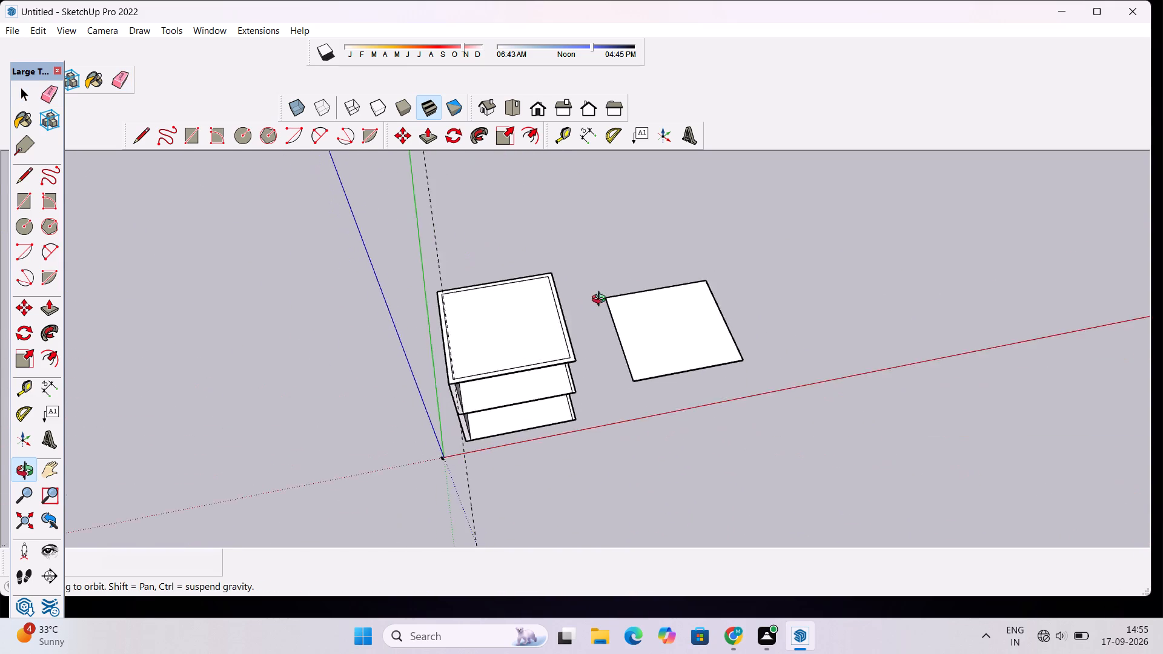
pyautogui.moveTo(601, 300); pyautogui.dragTo(632, 289)
pyautogui.moveTo(675, 364); pyautogui.dragTo(543, 380)
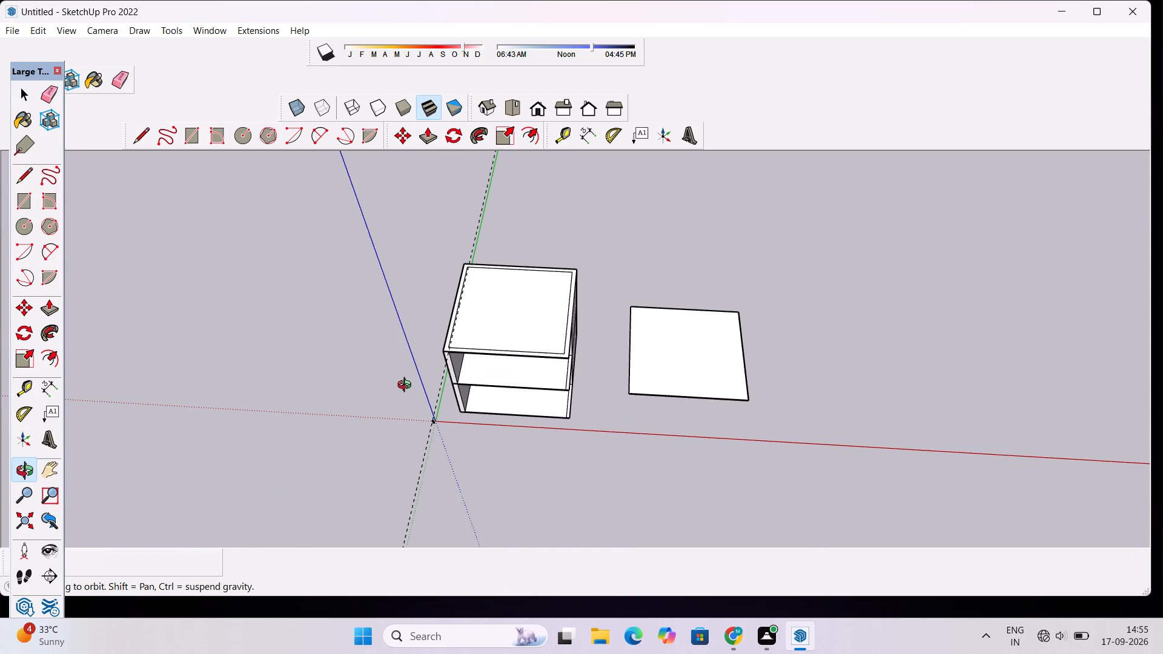
pyautogui.moveTo(414, 386); pyautogui.dragTo(603, 322)
pyautogui.moveTo(660, 371); pyautogui.dragTo(600, 373)
pyautogui.scroll(3, 550, 383)
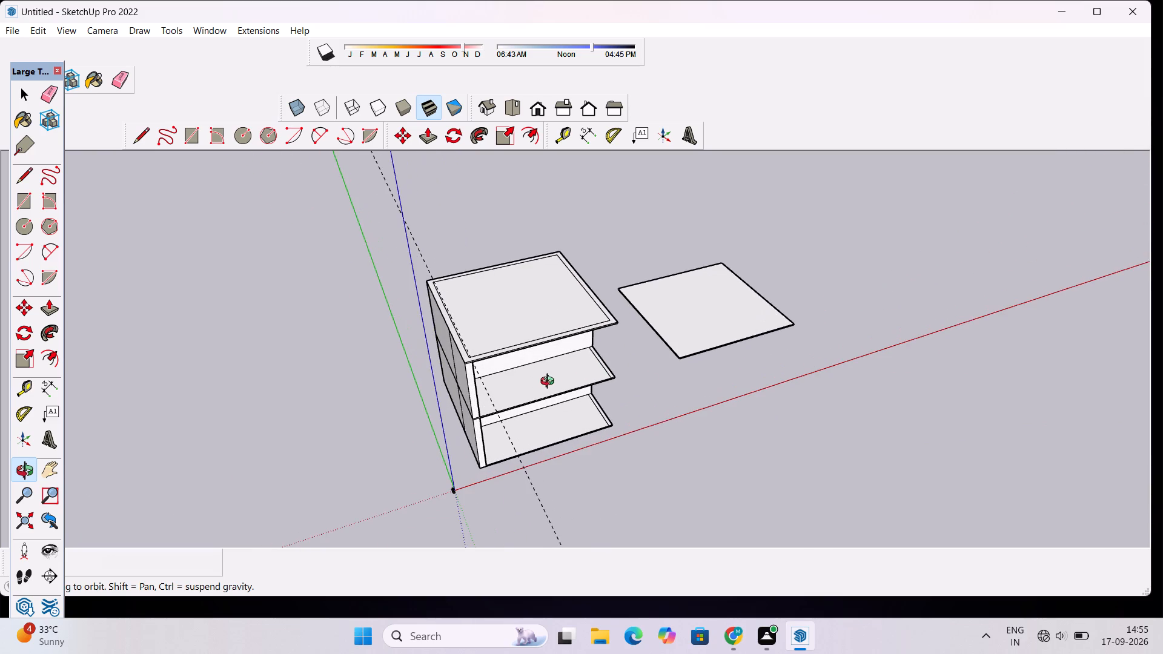
pyautogui.keyDown('shift'); pyautogui.moveTo(543, 410); pyautogui.dragTo(515, 302); pyautogui.keyUp('shift')
pyautogui.moveTo(540, 379); pyautogui.dragTo(514, 442)
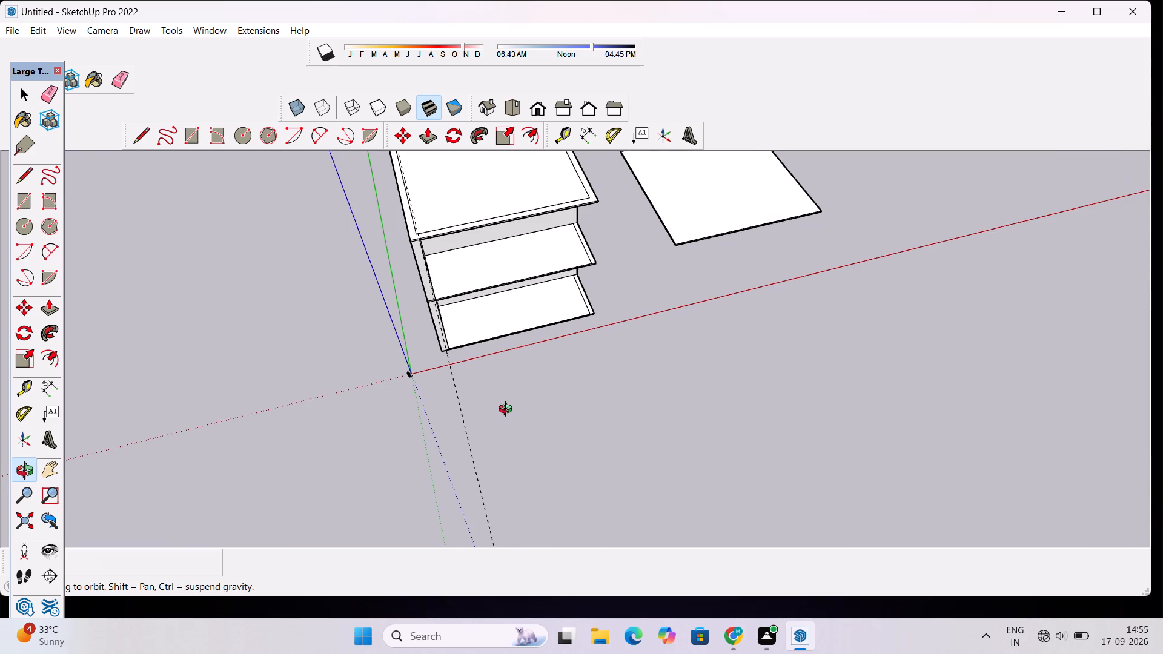
pyautogui.moveTo(503, 411); pyautogui.dragTo(488, 473)
pyautogui.scroll(-4, 483, 460)
pyautogui.keyDown('shift'); pyautogui.click(491, 386); pyautogui.keyUp('shift')
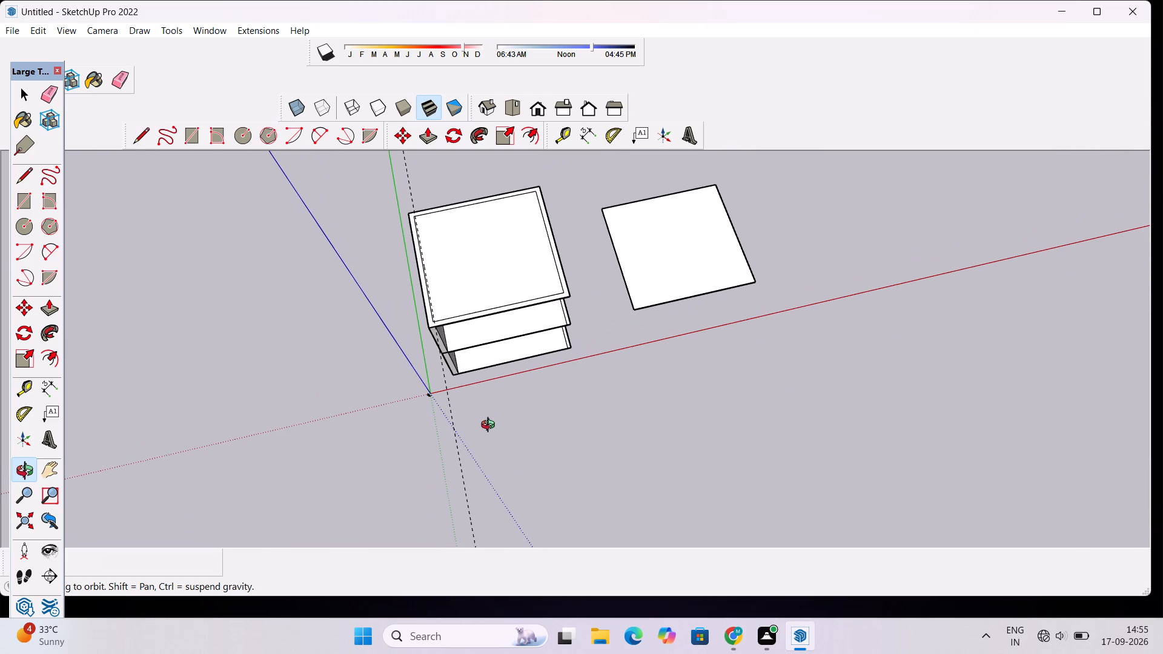
pyautogui.keyDown('shift'); pyautogui.moveTo(489, 427); pyautogui.dragTo(525, 435); pyautogui.keyUp('shift')
pyautogui.press('e')
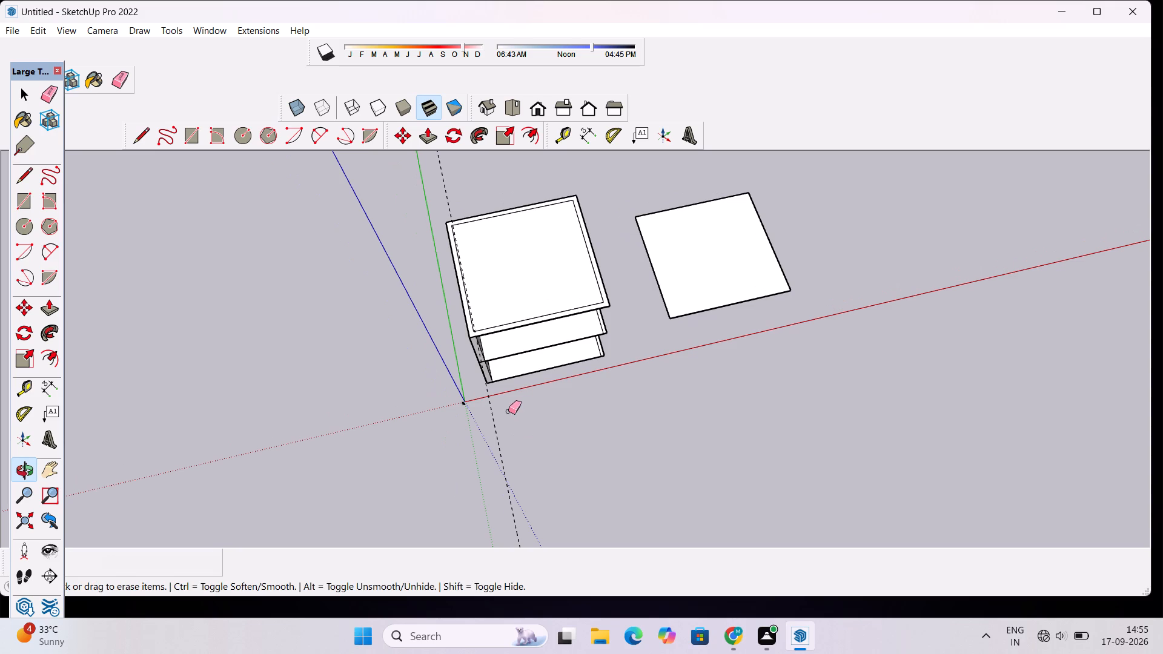
pyautogui.moveTo(508, 411); pyautogui.dragTo(494, 435)
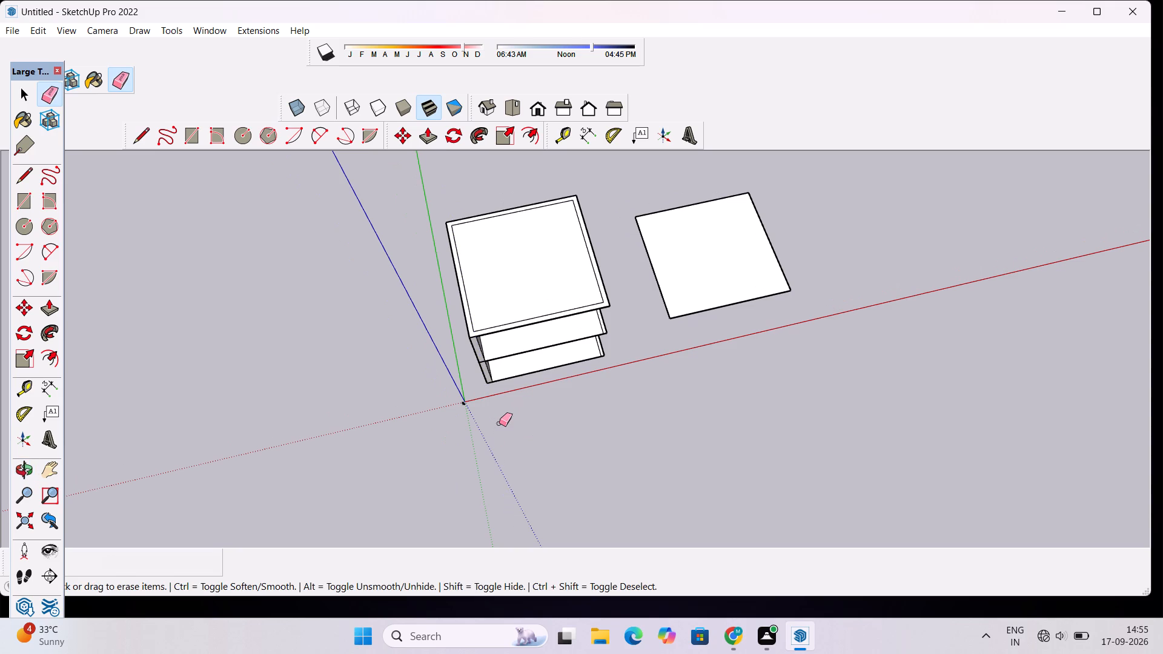
# Erase the horizontal seam lines and the vertical line dividing the left wall's outer face, including the leftover short fragments.
pyautogui.press('o')
pyautogui.keyDown('shift'); pyautogui.moveTo(568, 359); pyautogui.dragTo(531, 409); pyautogui.keyUp('shift')
pyautogui.scroll(-3, 531, 409)
pyautogui.moveTo(538, 452); pyautogui.dragTo(495, 372)
pyautogui.scroll(3, 495, 372)
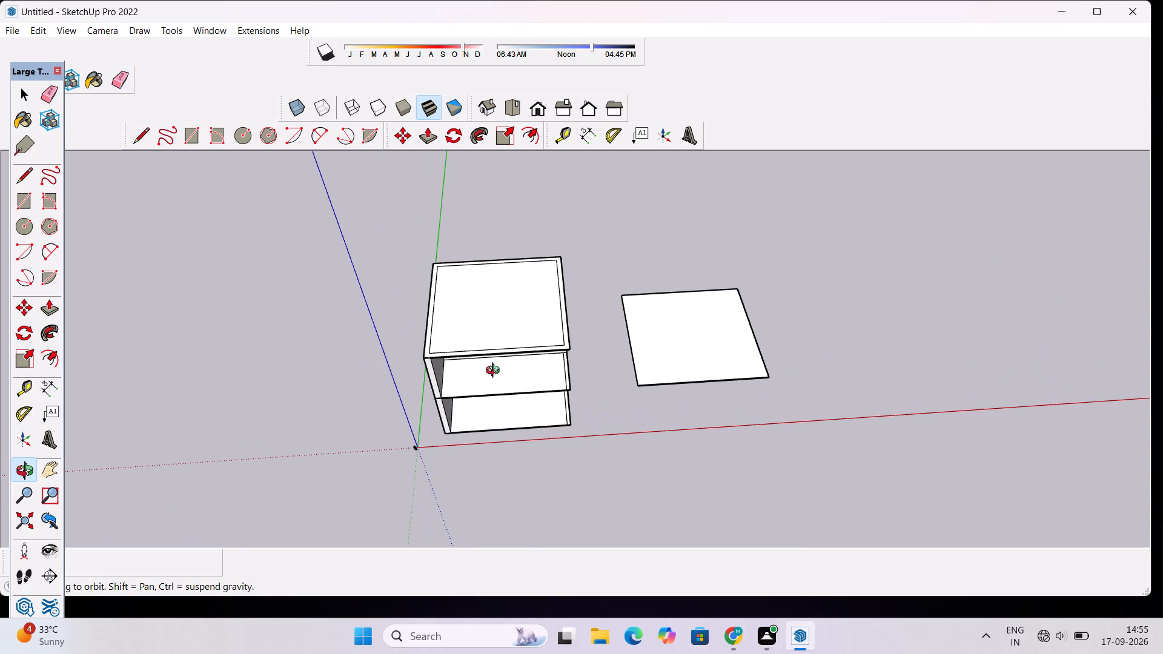
pyautogui.moveTo(580, 398); pyautogui.dragTo(662, 344)
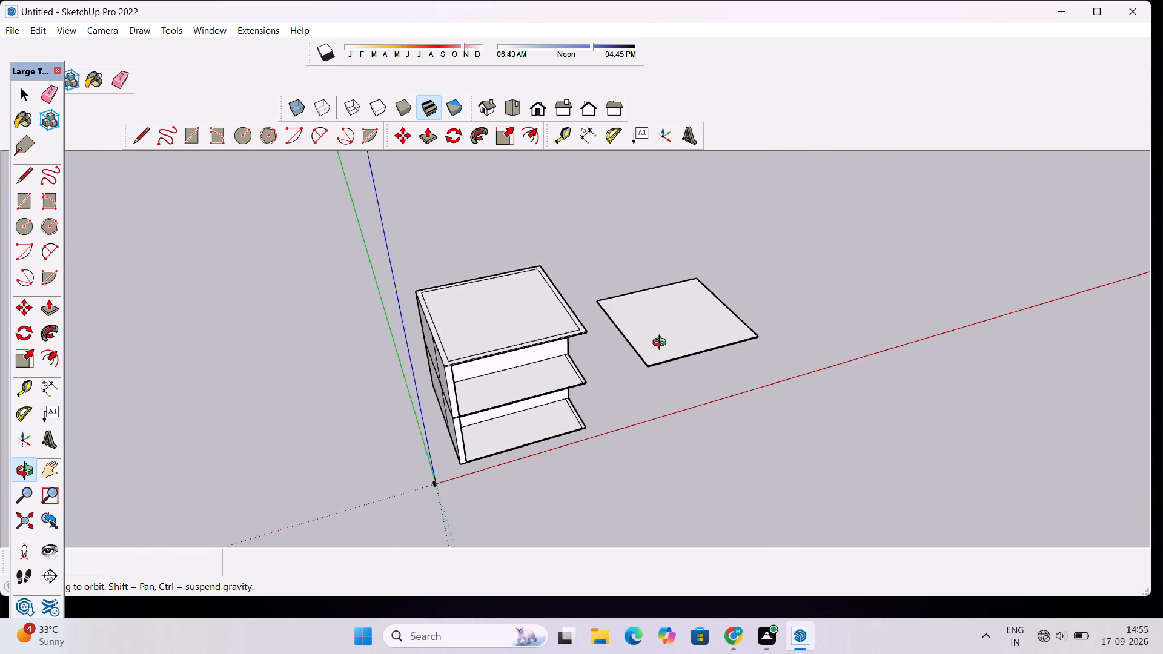
pyautogui.moveTo(662, 344); pyautogui.dragTo(663, 343)
pyautogui.scroll(5, 447, 398)
pyautogui.moveTo(446, 400); pyautogui.dragTo(608, 391)
pyautogui.press('e')
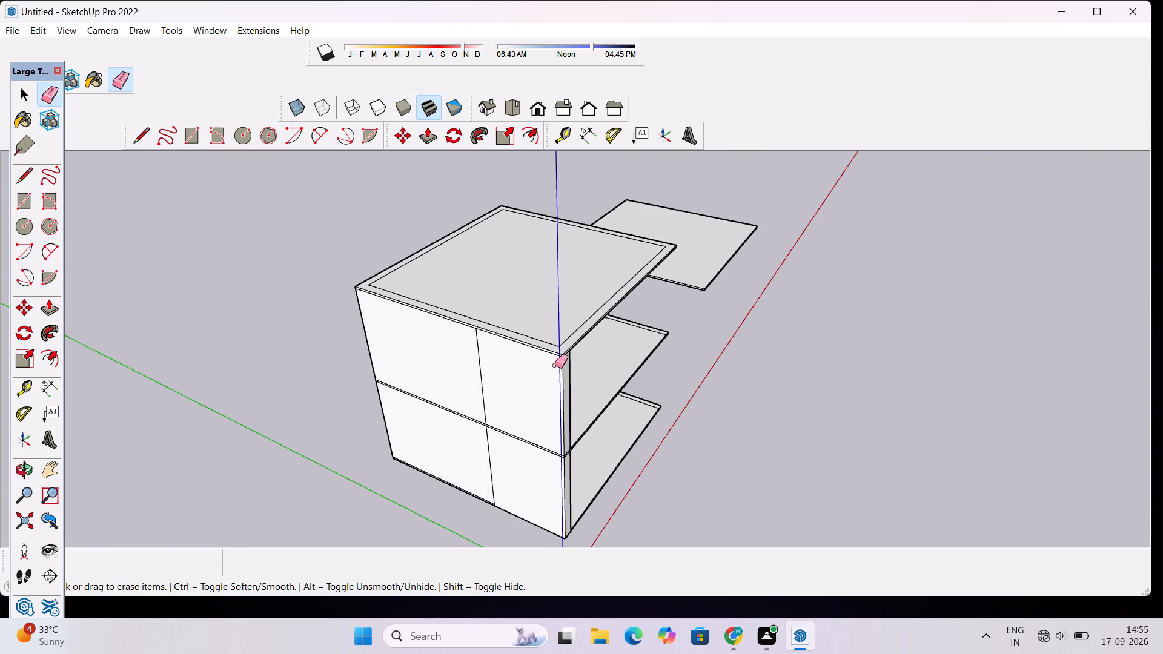
pyautogui.moveTo(479, 378); pyautogui.dragTo(479, 431)
pyautogui.scroll(4, 478, 432)
pyautogui.moveTo(505, 377); pyautogui.dragTo(496, 385)
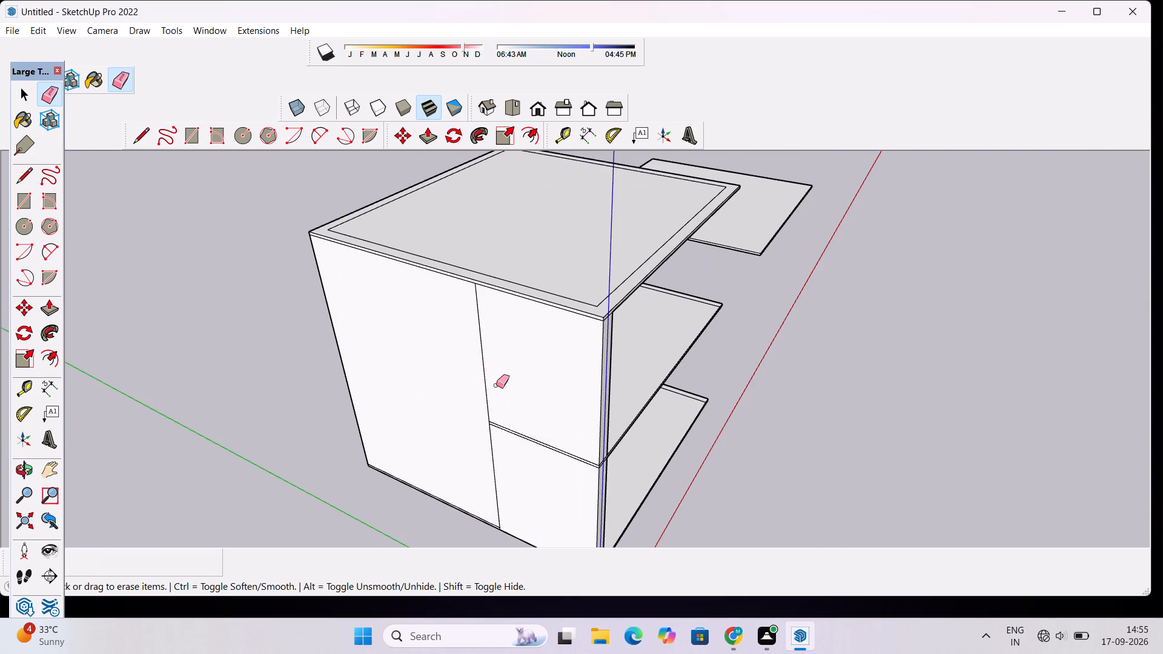
pyautogui.moveTo(496, 385); pyautogui.dragTo(499, 480)
pyautogui.scroll(4, 486, 444)
pyautogui.moveTo(501, 394); pyautogui.dragTo(510, 421)
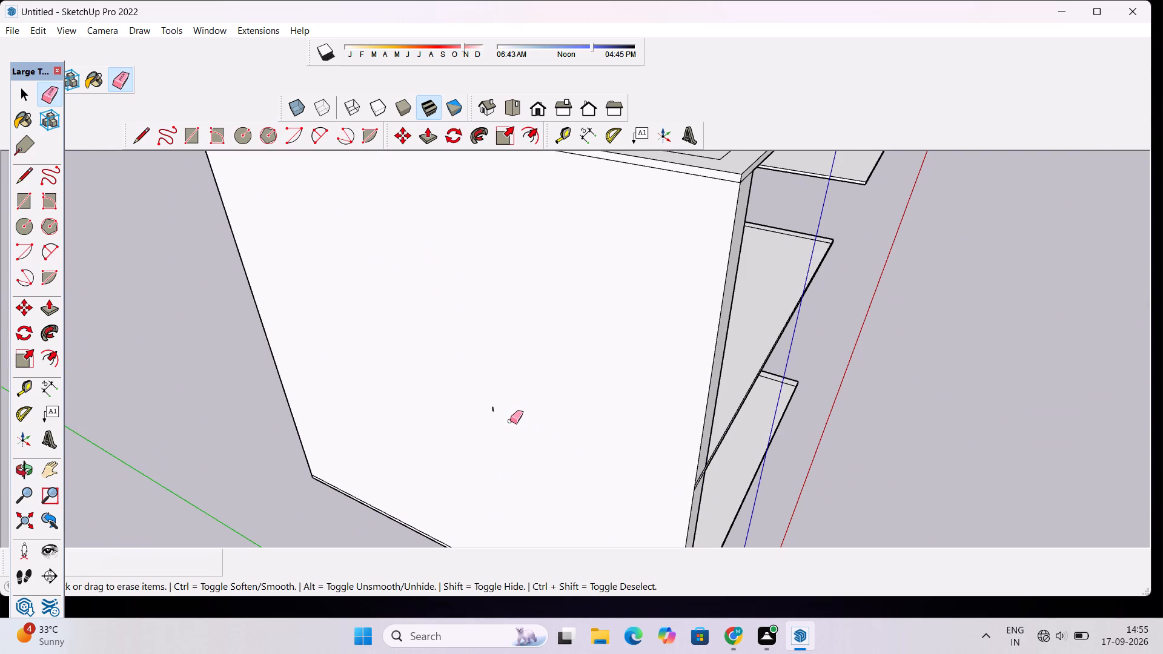
pyautogui.moveTo(506, 398); pyautogui.dragTo(495, 411)
pyautogui.moveTo(493, 405); pyautogui.dragTo(493, 415)
# Examine the building shell from above, the front, the back and the cleaned left wall.
pyautogui.press('o')
pyautogui.scroll(-5, 558, 392)
pyautogui.moveTo(916, 364); pyautogui.dragTo(807, 367)
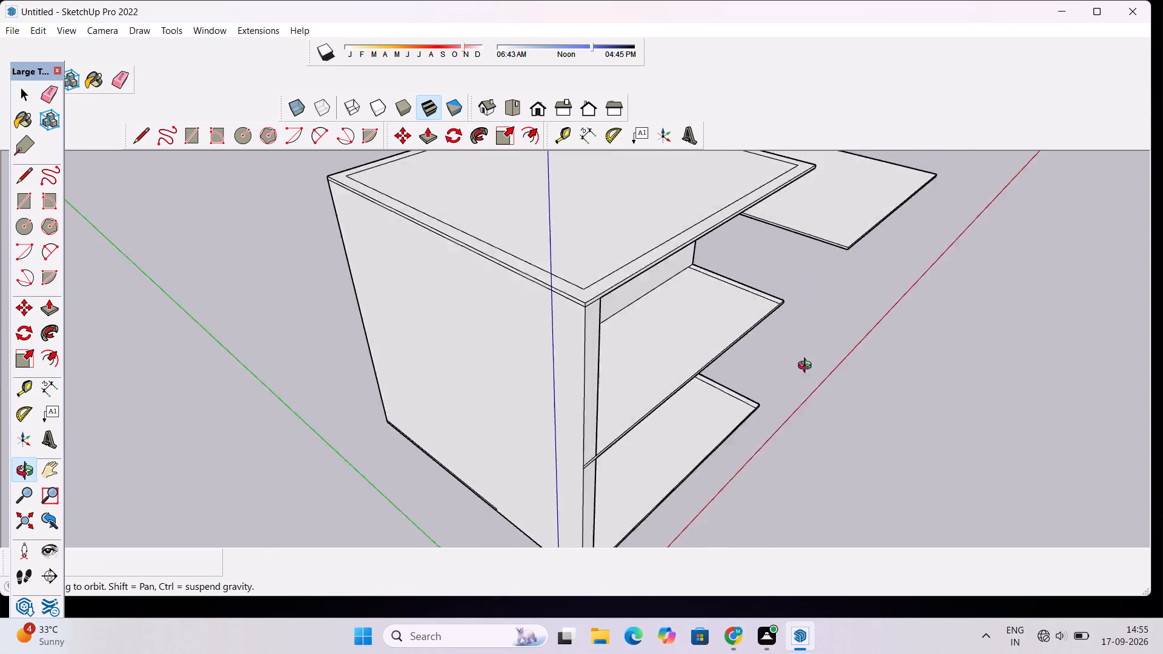
pyautogui.moveTo(807, 367); pyautogui.dragTo(681, 474)
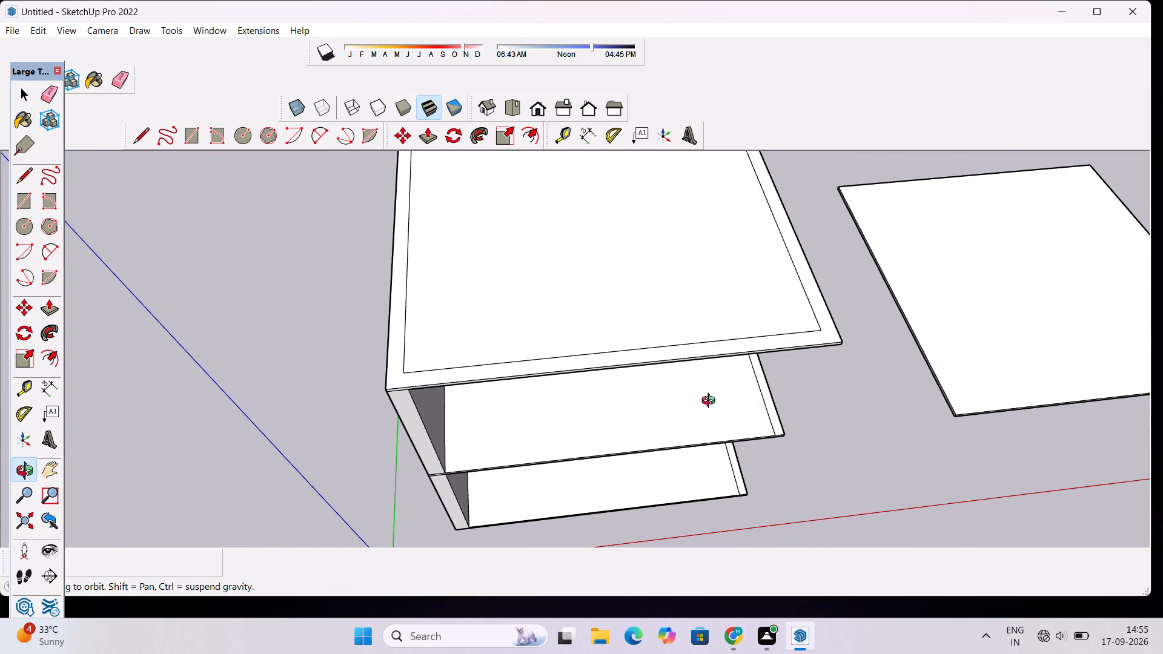
pyautogui.scroll(-5, 711, 400)
pyautogui.keyDown('shift'); pyautogui.moveTo(805, 335); pyautogui.dragTo(709, 368); pyautogui.keyUp('shift')
pyautogui.scroll(3, 735, 397)
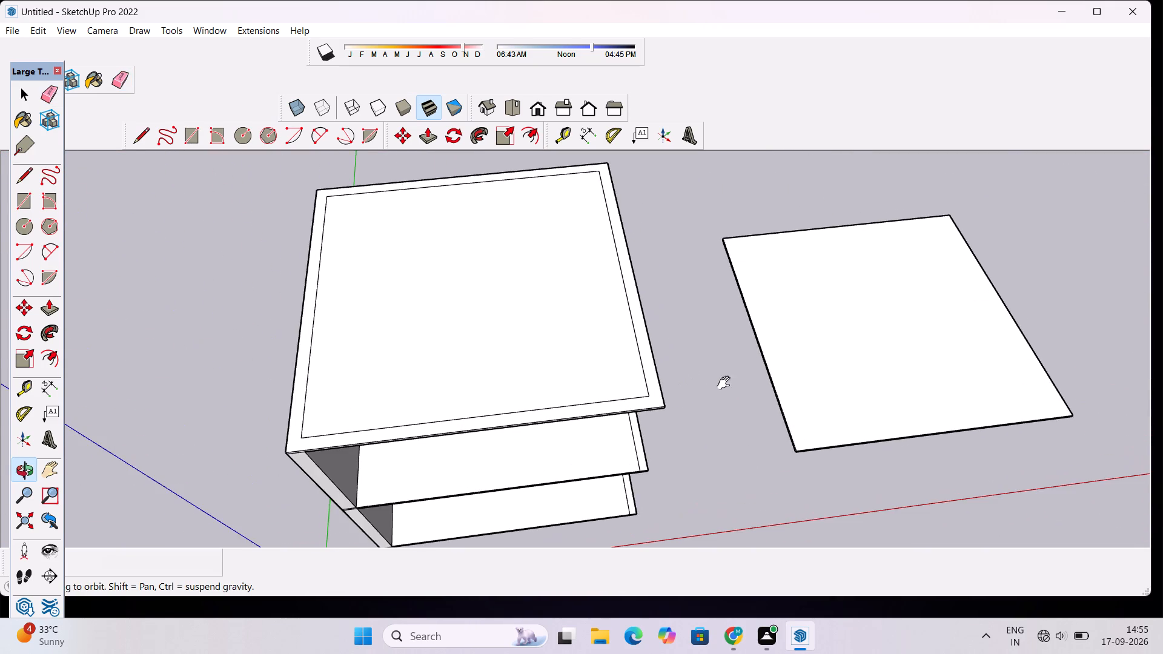
pyautogui.keyDown('shift'); pyautogui.moveTo(712, 385); pyautogui.dragTo(681, 391); pyautogui.keyUp('shift')
pyautogui.scroll(1, 675, 394)
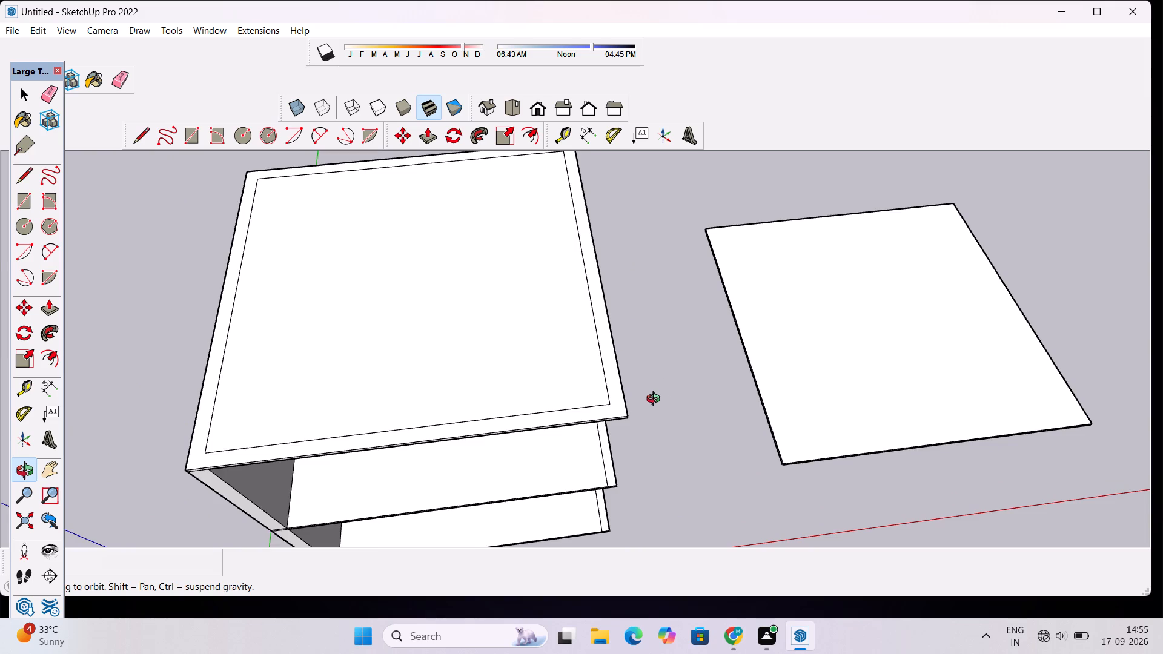
pyautogui.scroll(-3, 656, 400)
pyautogui.keyDown('shift'); pyautogui.moveTo(495, 454); pyautogui.dragTo(511, 382); pyautogui.keyUp('shift')
pyautogui.moveTo(558, 467); pyautogui.dragTo(508, 323)
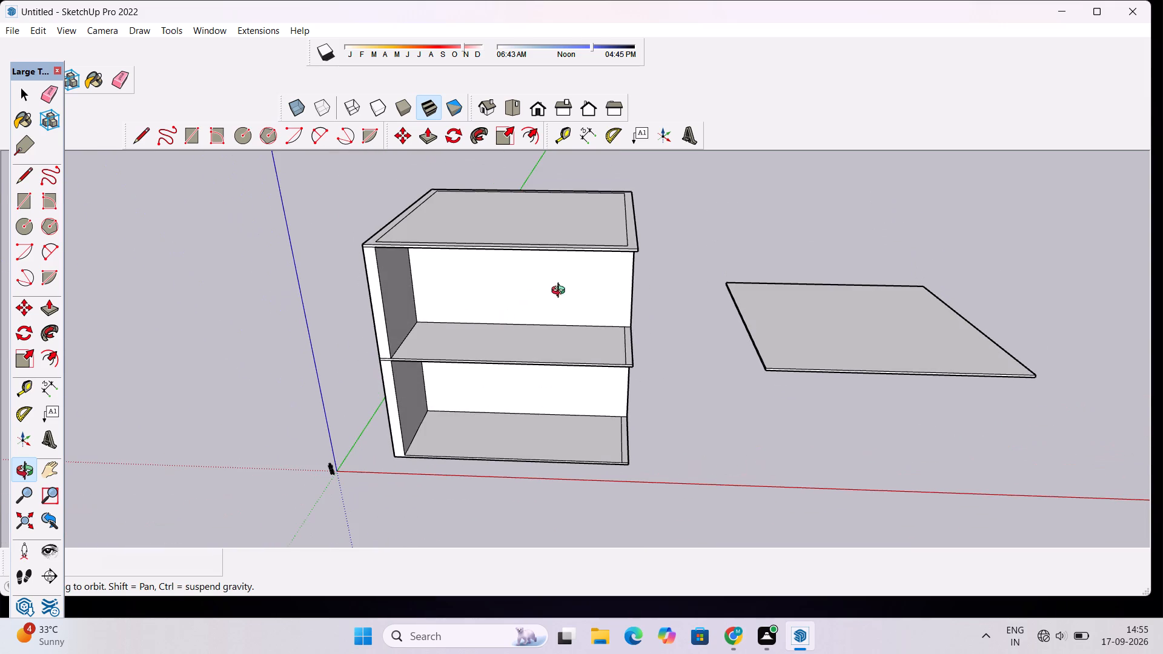
pyautogui.moveTo(605, 265); pyautogui.dragTo(1110, 259)
pyautogui.scroll(-4, 700, 285)
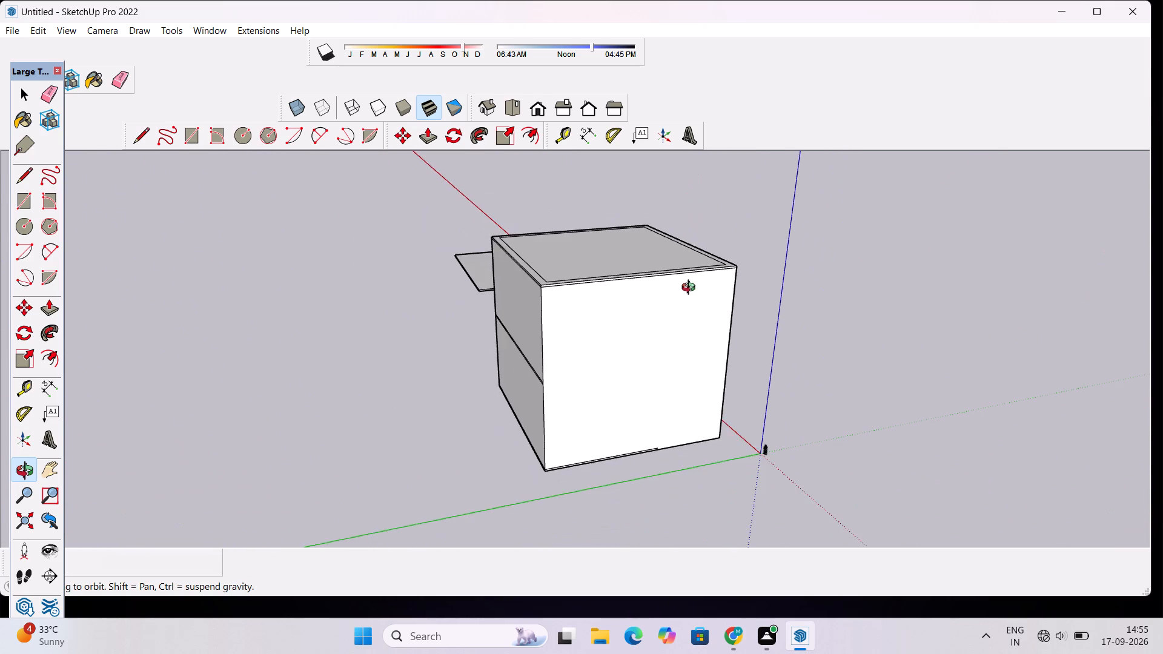
pyautogui.scroll(-1, 691, 289)
pyautogui.moveTo(1036, 300); pyautogui.dragTo(644, 309)
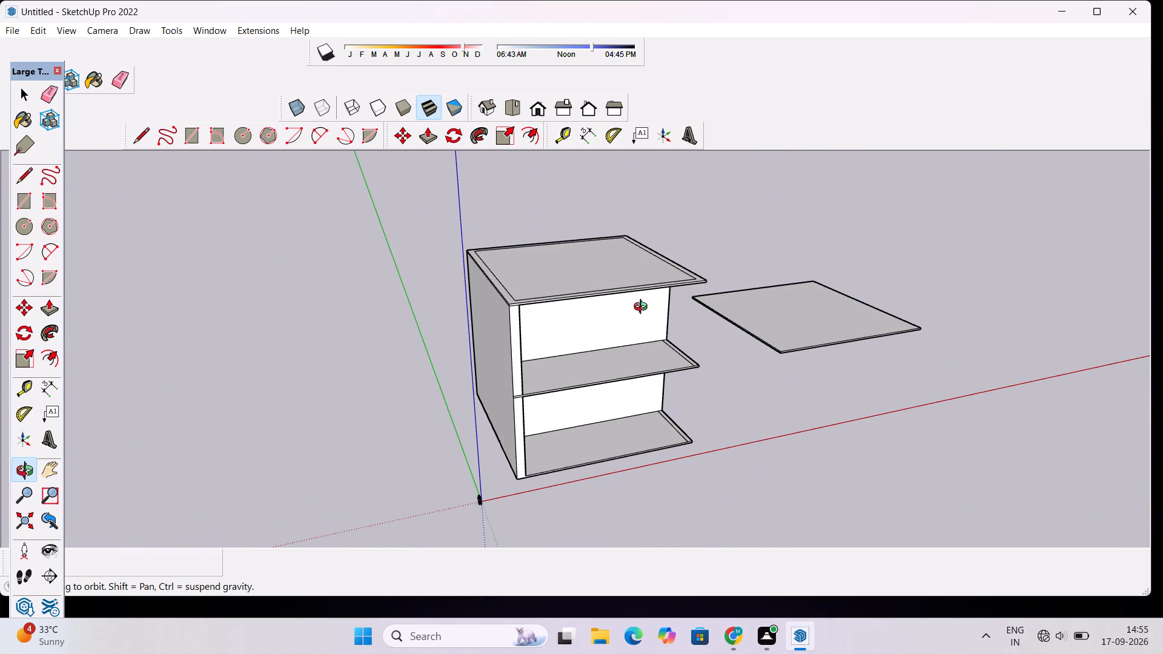
pyautogui.scroll(-4, 626, 316)
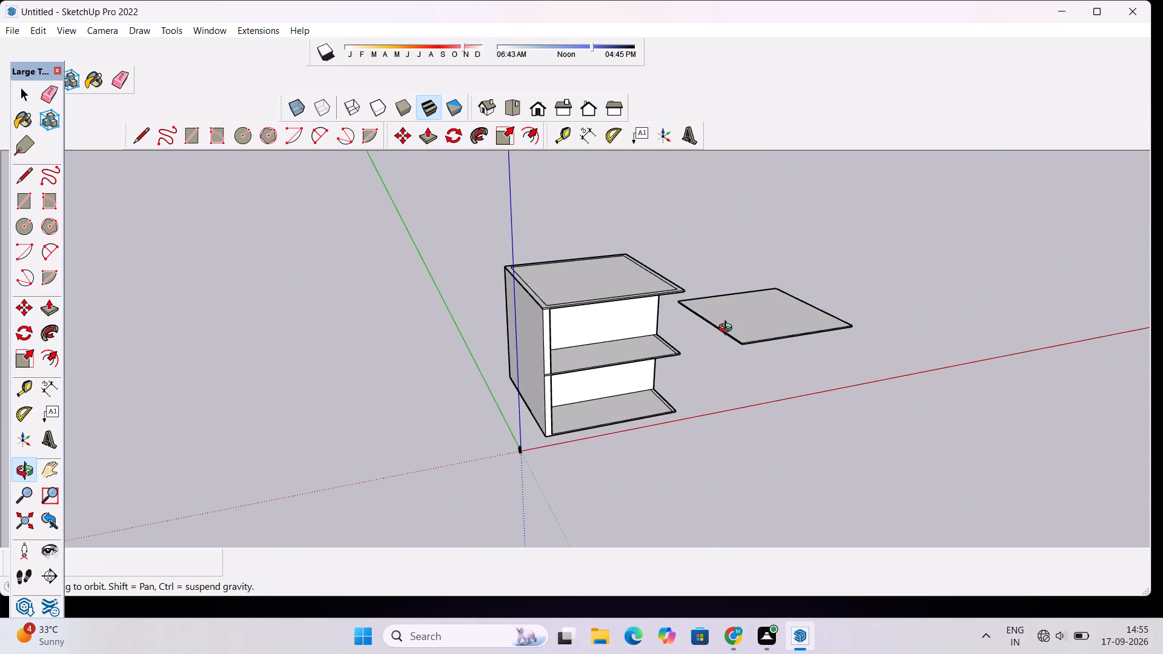
# Push/Pull the narrow strip along the lowest slab's right edge upward by 16' as a low side wall.
pyautogui.keyDown('shift'); pyautogui.moveTo(728, 329); pyautogui.dragTo(609, 362); pyautogui.keyUp('shift')
pyautogui.scroll(3, 527, 381)
pyautogui.moveTo(590, 316); pyautogui.dragTo(503, 466)
pyautogui.scroll(1, 512, 372)
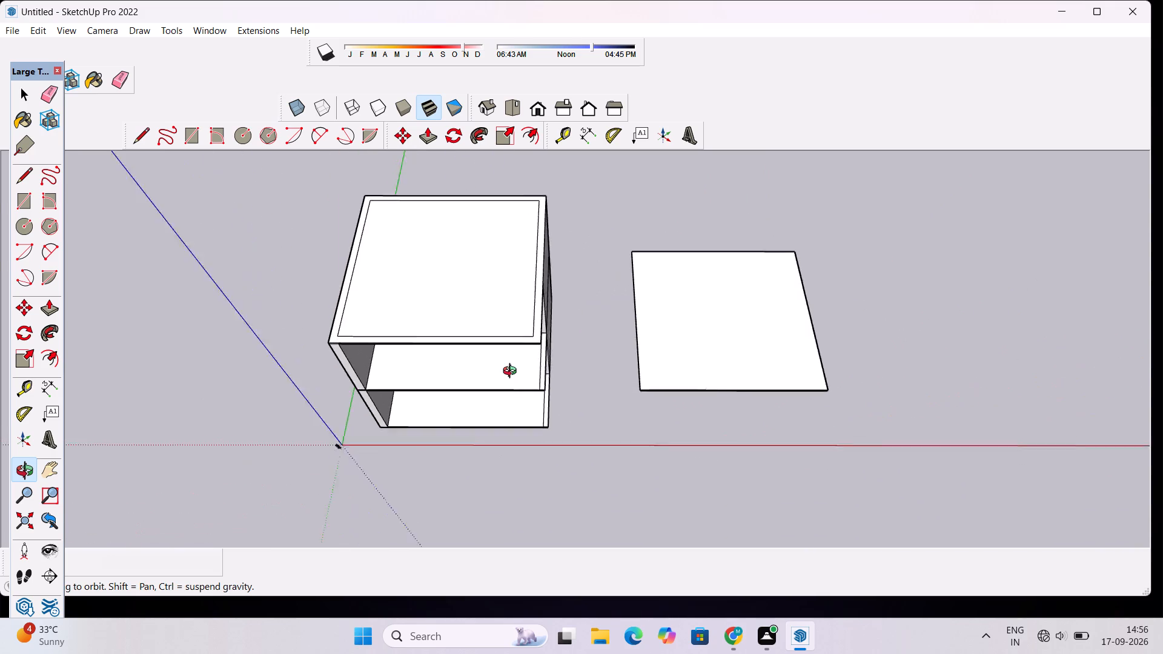
pyautogui.scroll(4, 512, 372)
pyautogui.moveTo(522, 379); pyautogui.dragTo(586, 411)
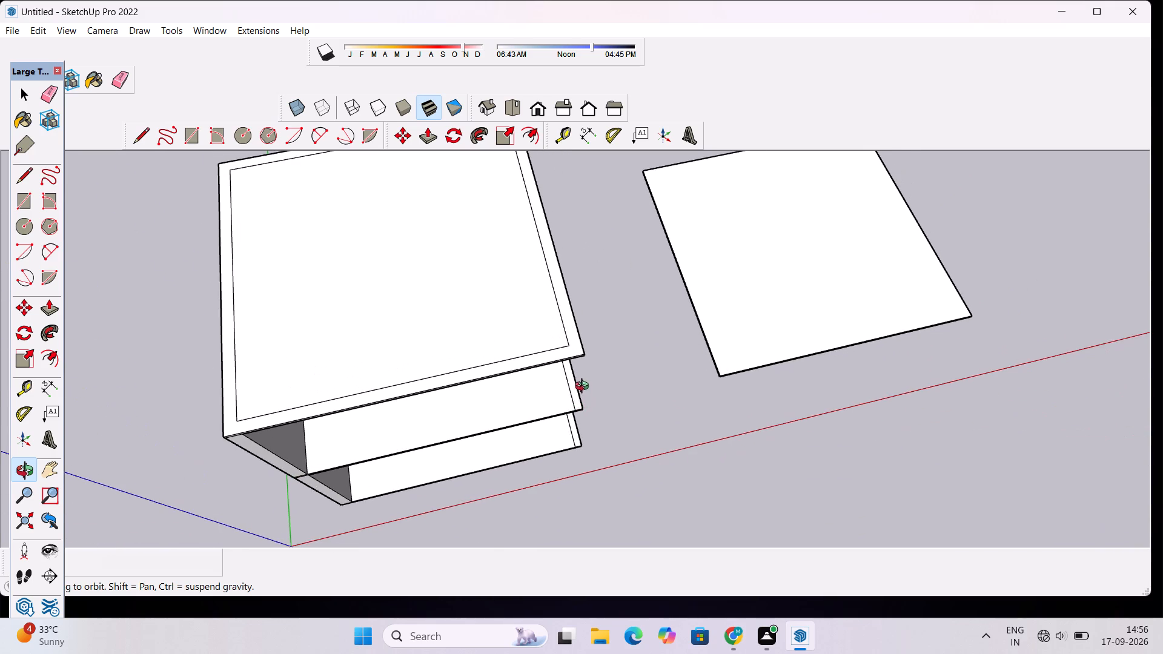
pyautogui.scroll(4, 577, 413)
pyautogui.moveTo(557, 465); pyautogui.dragTo(580, 378)
pyautogui.scroll(-4, 575, 395)
pyautogui.keyDown('shift'); pyautogui.moveTo(575, 451); pyautogui.dragTo(574, 383); pyautogui.keyUp('shift')
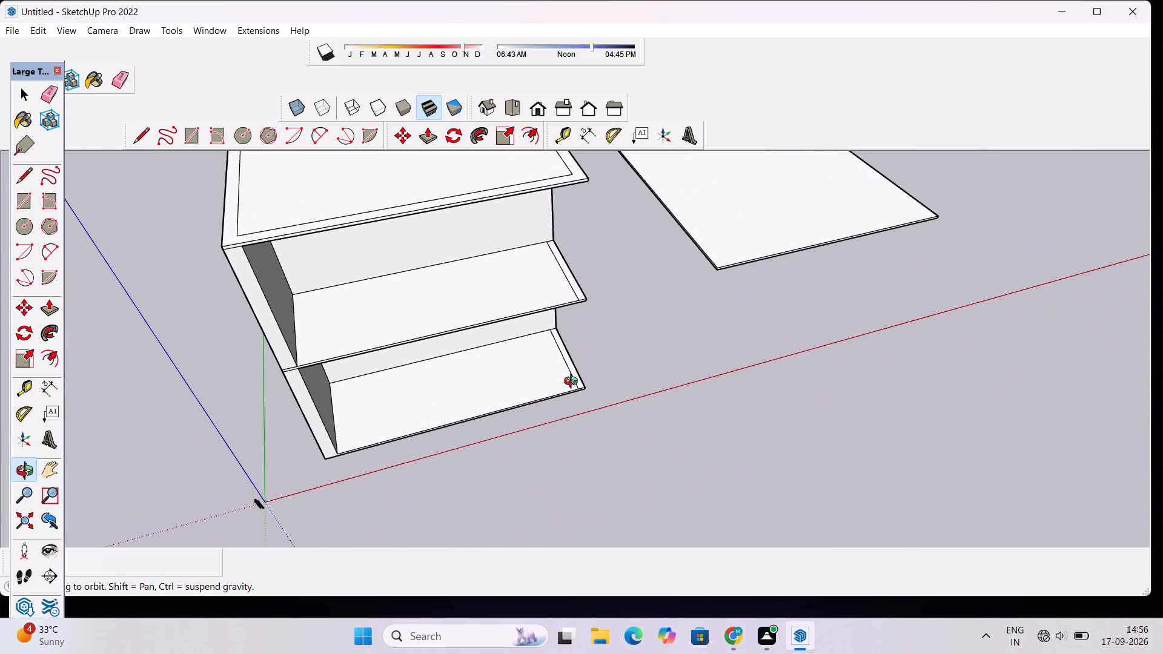
pyautogui.scroll(4, 574, 383)
pyautogui.moveTo(557, 388); pyautogui.dragTo(586, 331)
pyautogui.scroll(3, 586, 331)
pyautogui.moveTo(589, 334); pyautogui.dragTo(498, 413)
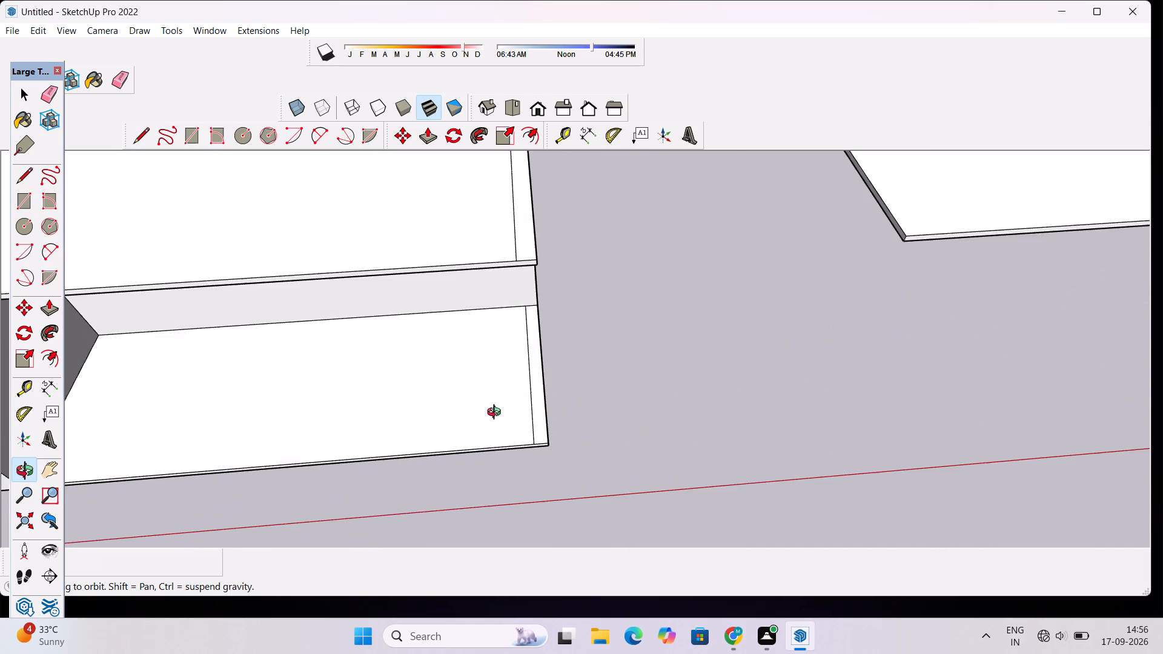
pyautogui.scroll(4, 496, 406)
pyautogui.keyDown('shift'); pyautogui.click(538, 386); pyautogui.keyUp('shift')
pyautogui.scroll(3, 537, 390)
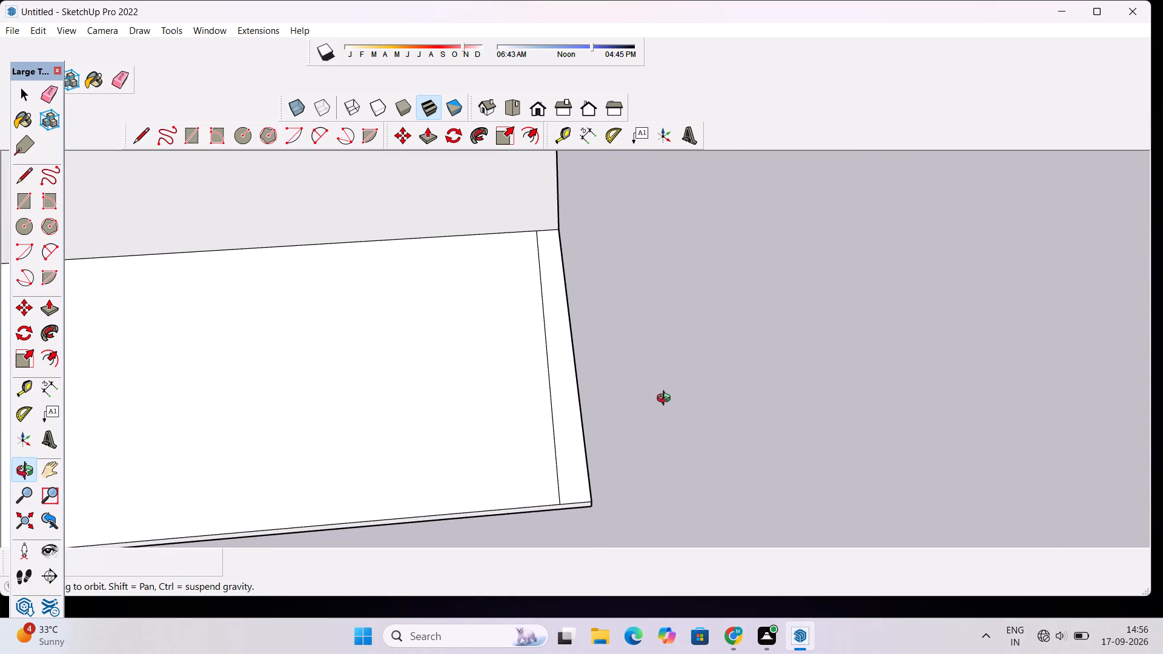
pyautogui.keyDown('shift'); pyautogui.moveTo(625, 399); pyautogui.dragTo(561, 392); pyautogui.keyUp('shift')
pyautogui.scroll(-4, 552, 396)
pyautogui.moveTo(623, 404); pyautogui.dragTo(646, 386)
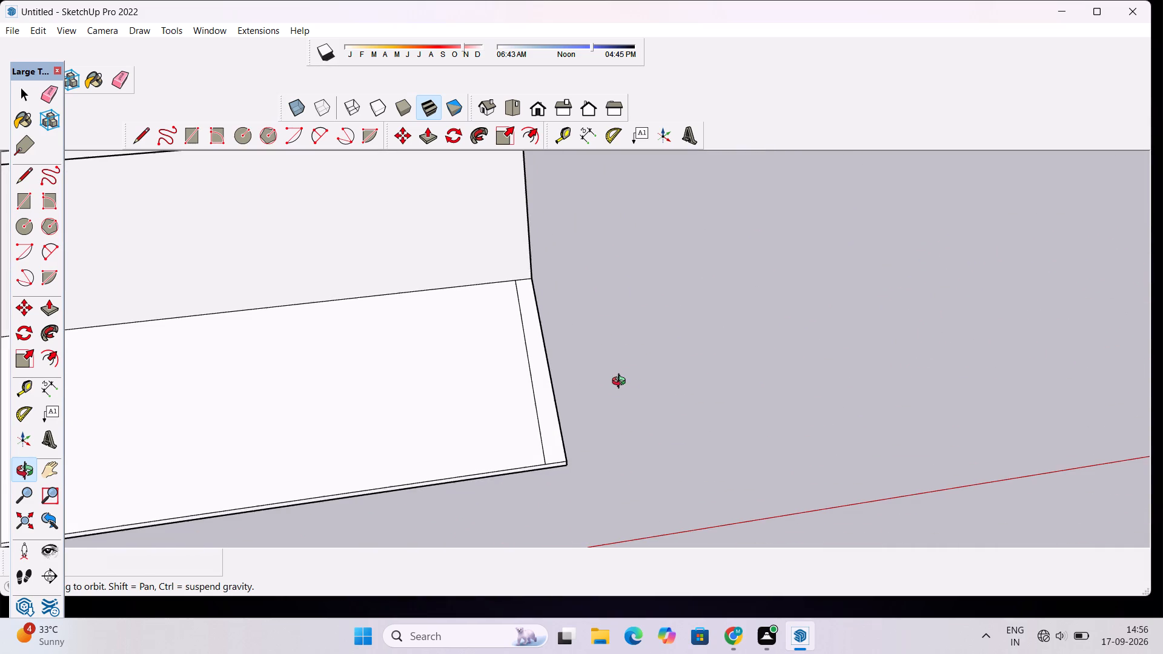
pyautogui.keyDown('shift'); pyautogui.click(621, 383); pyautogui.keyUp('shift')
pyautogui.press('p')
pyautogui.click(545, 408)
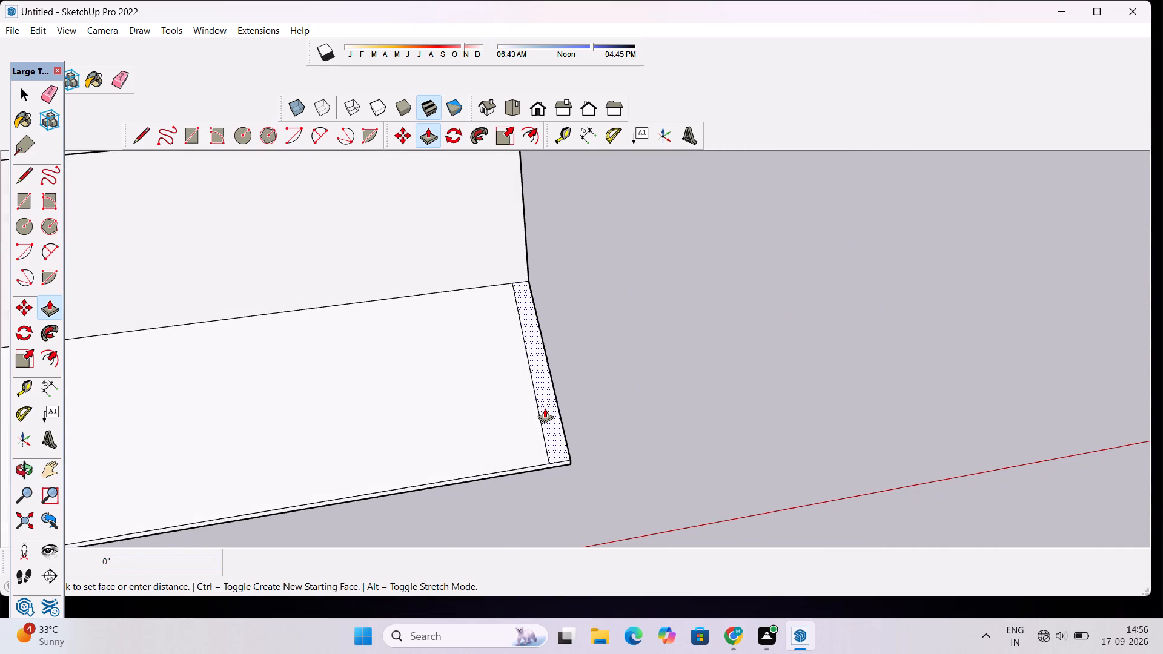
pyautogui.scroll(-2, 546, 385)
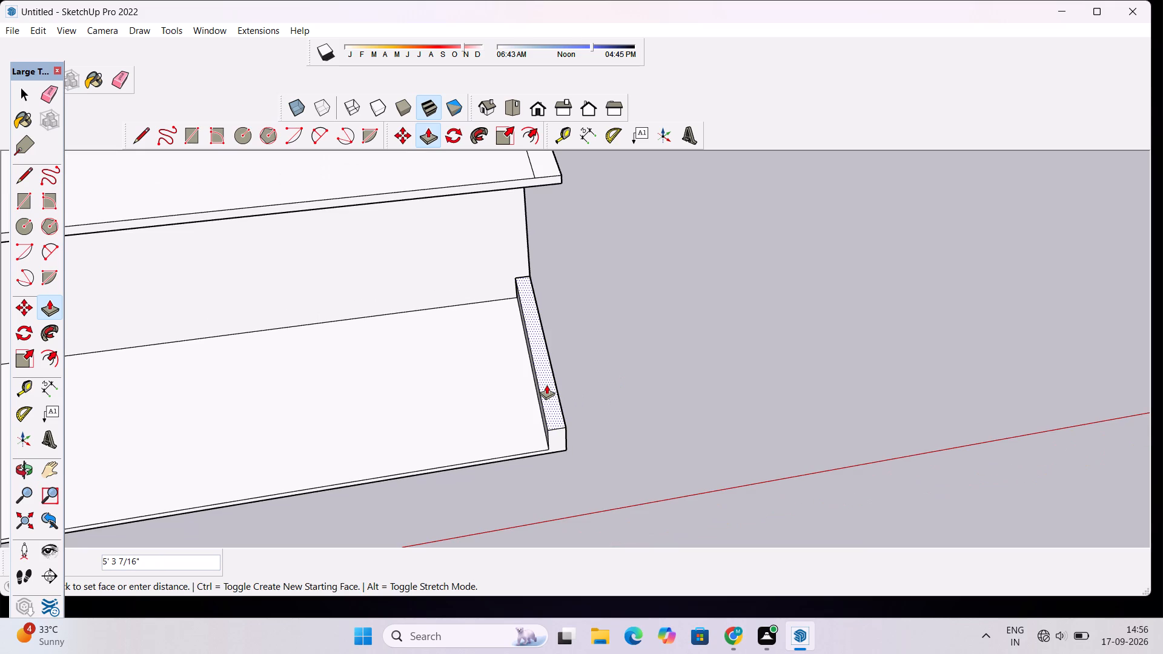
pyautogui.scroll(-6, 555, 342)
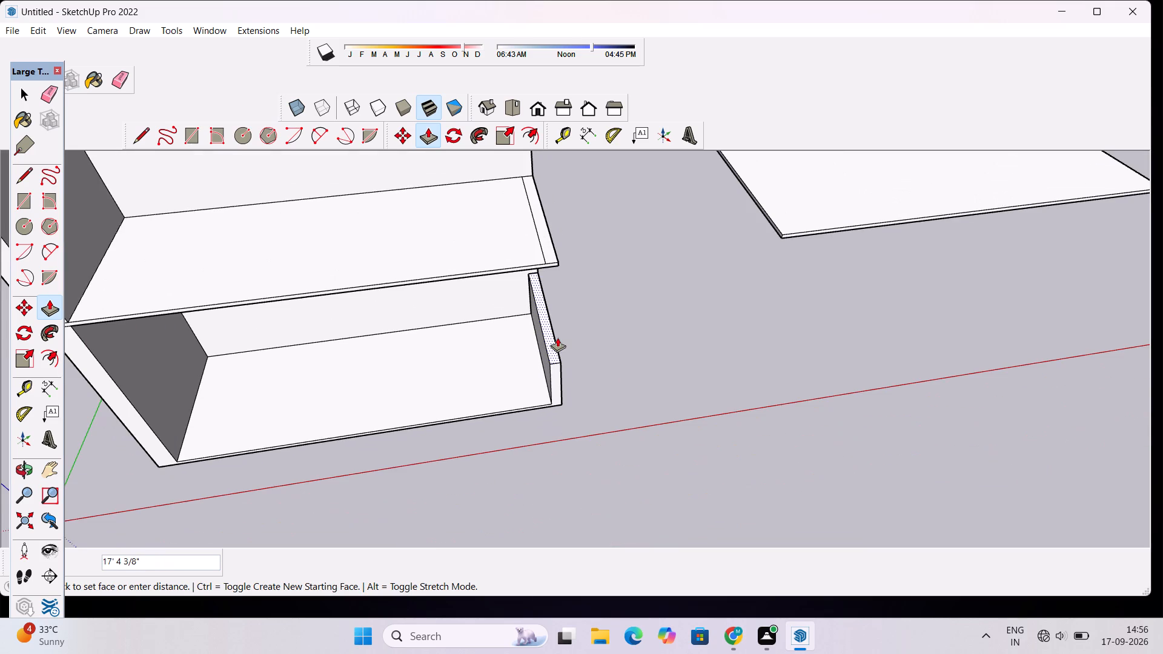
pyautogui.write("16'")
pyautogui.press('Return')
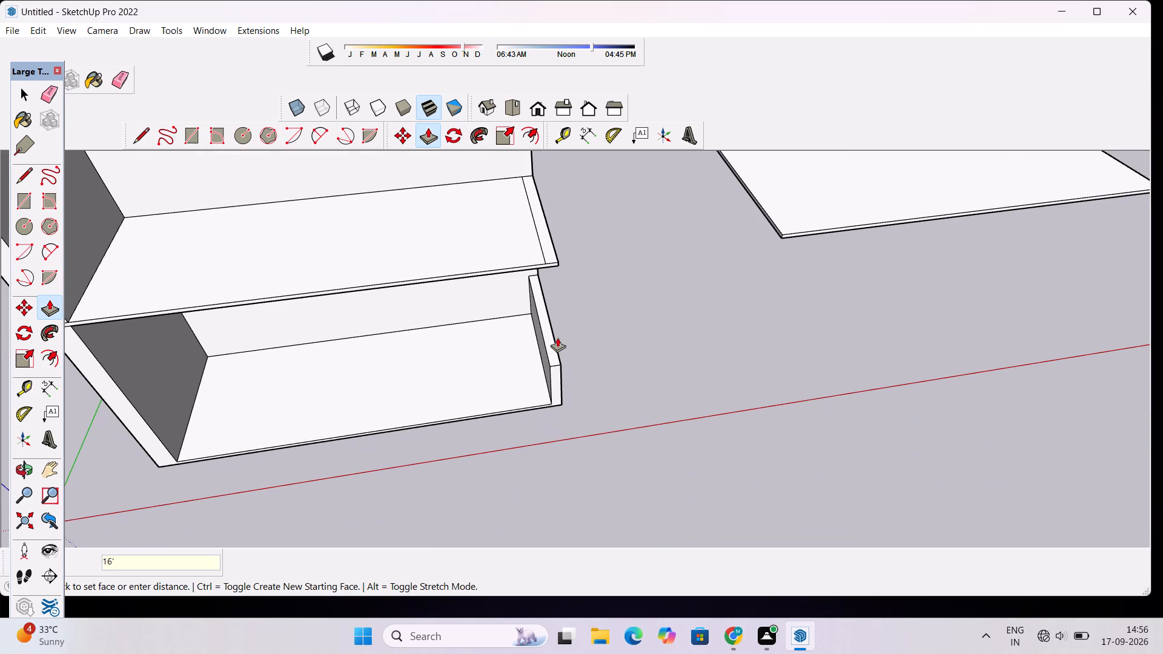
# Examine the lower storey's raised right side wall from both sides and the front of the building.
pyautogui.press('o')
pyautogui.scroll(-5, 557, 337)
pyautogui.moveTo(672, 421); pyautogui.dragTo(334, 271)
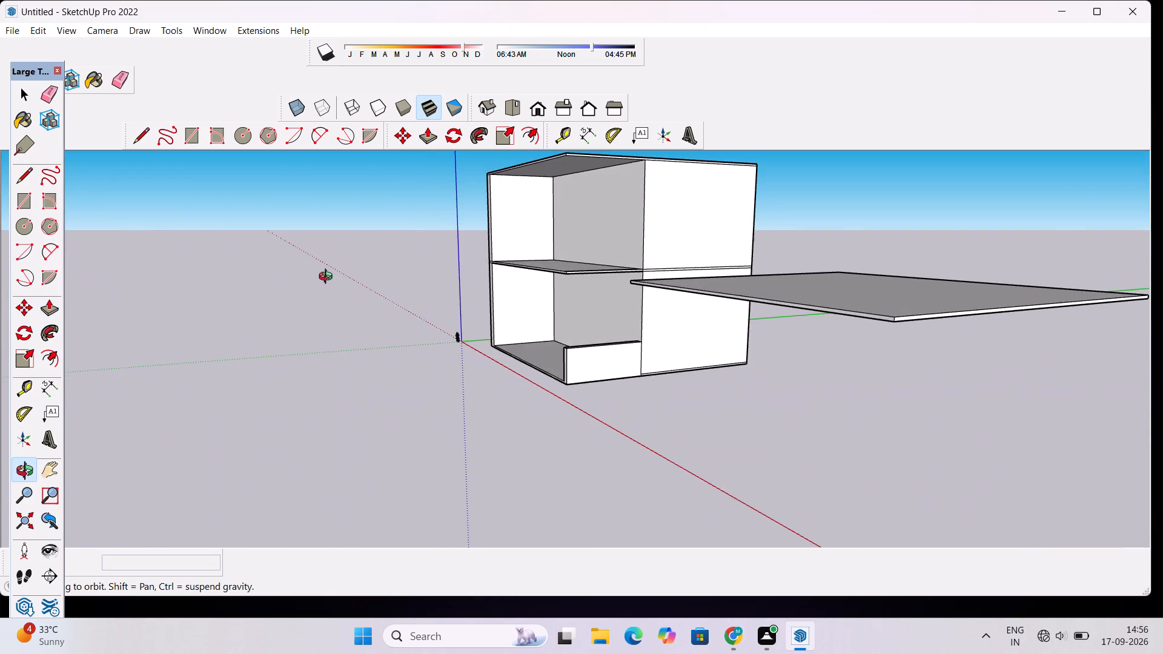
pyautogui.moveTo(395, 337); pyautogui.dragTo(1072, 346)
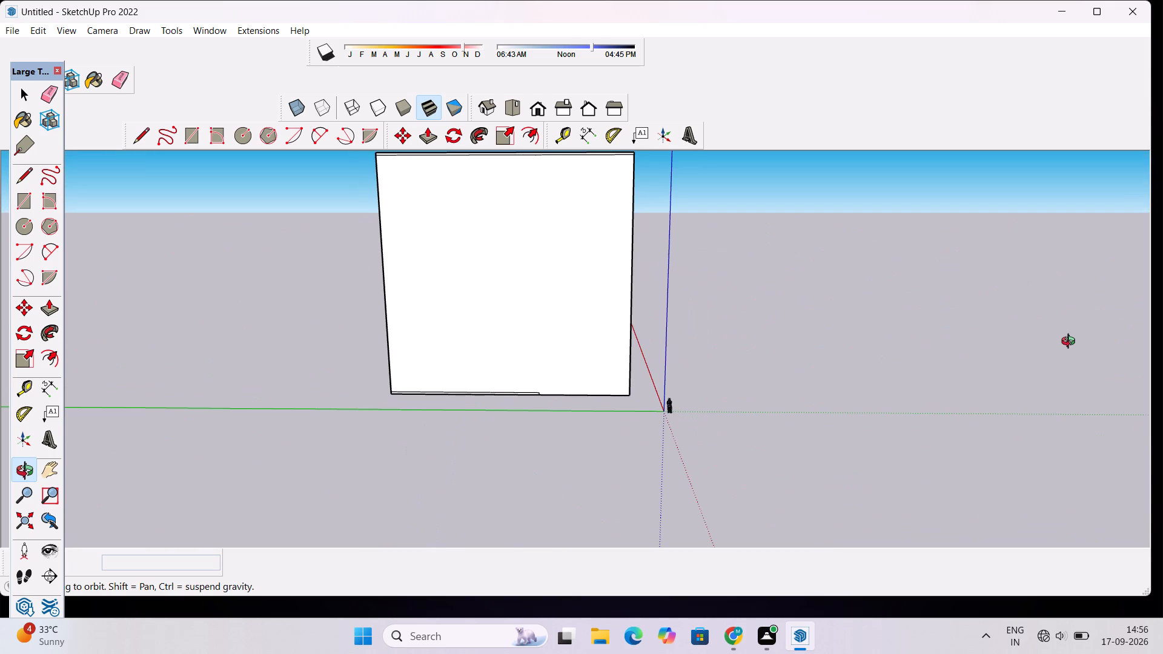
pyautogui.scroll(-2, 562, 391)
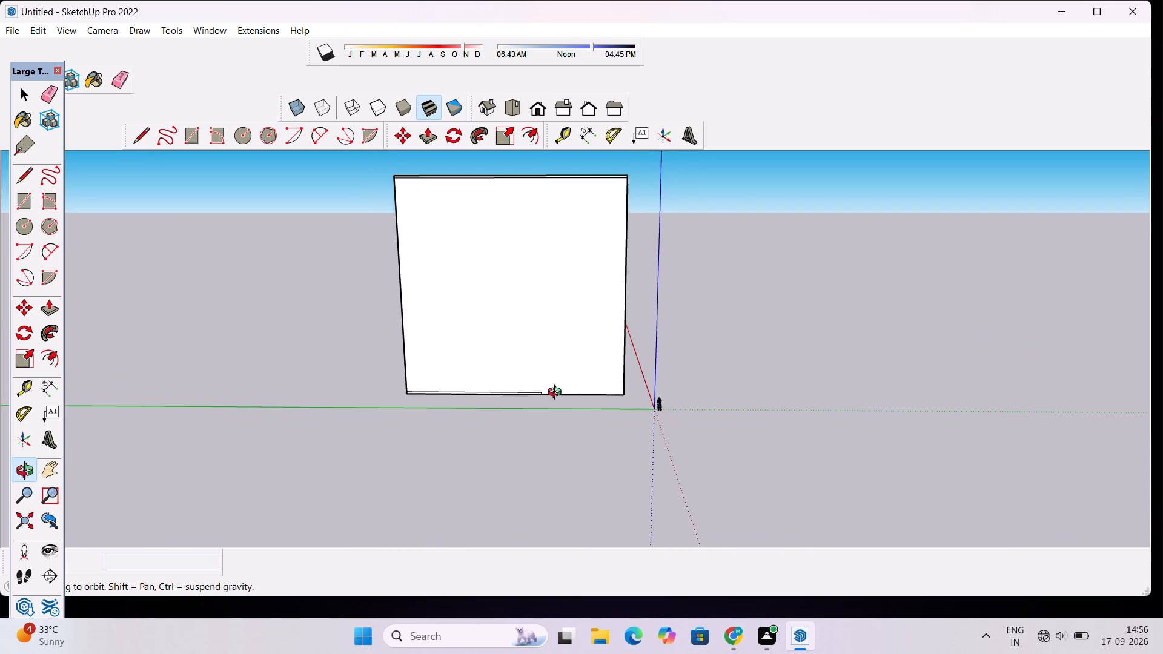
pyautogui.scroll(-2, 557, 394)
pyautogui.moveTo(793, 385); pyautogui.dragTo(471, 424)
pyautogui.scroll(9, 689, 362)
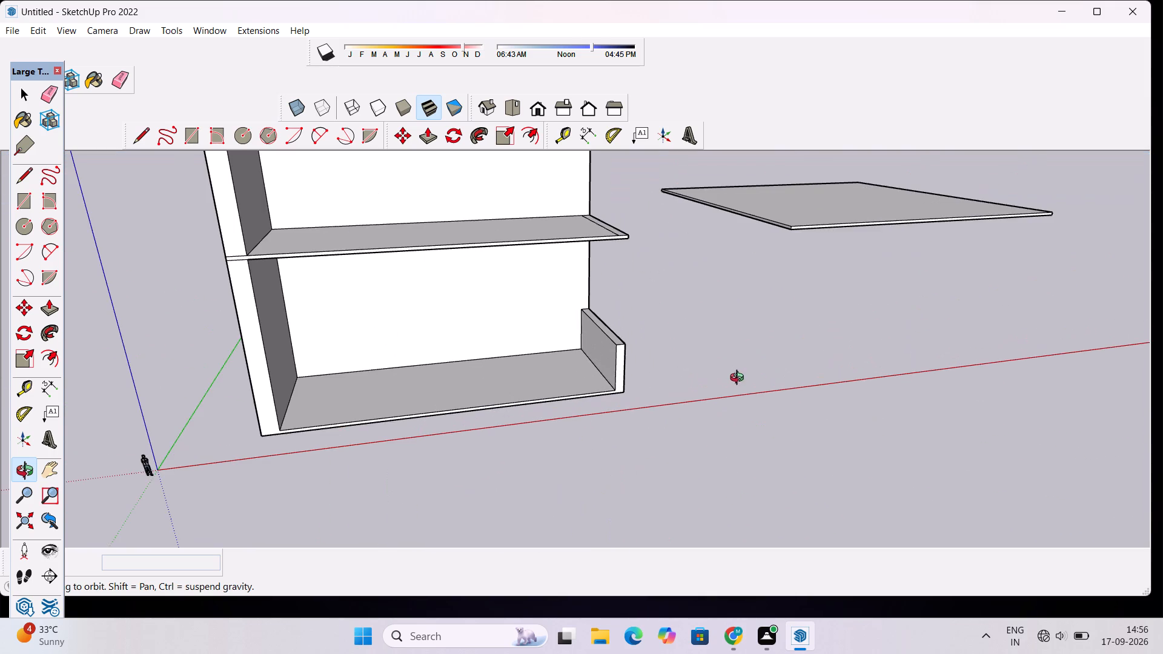
pyautogui.moveTo(727, 384); pyautogui.dragTo(590, 440)
pyautogui.moveTo(230, 369); pyautogui.dragTo(494, 370)
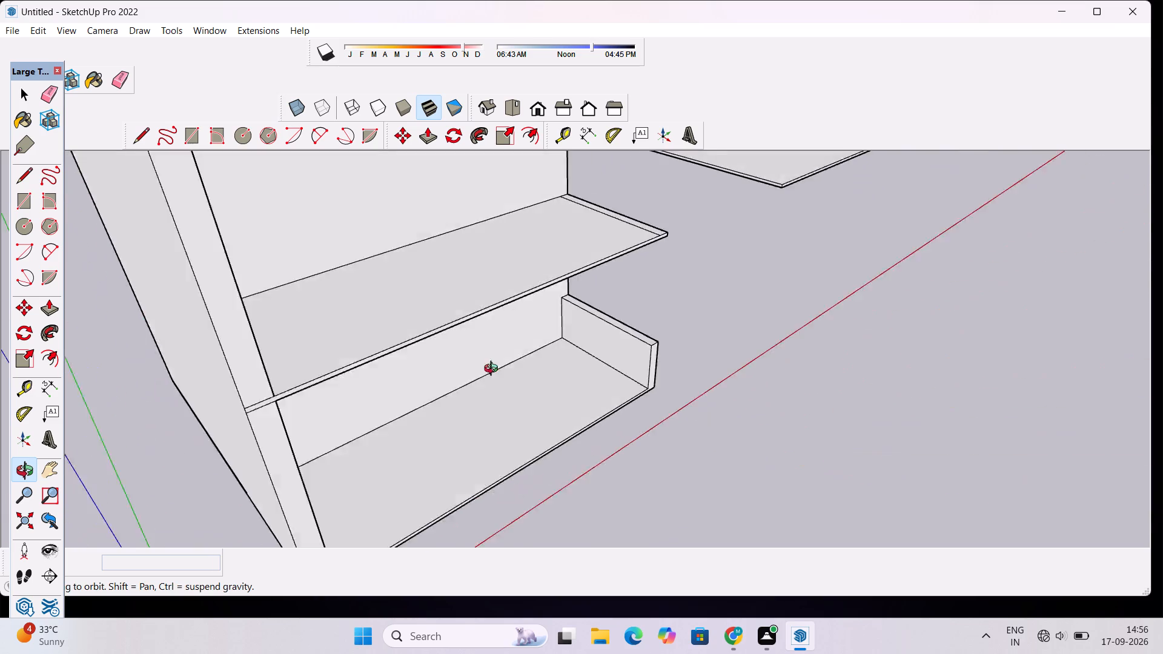
pyautogui.moveTo(494, 370); pyautogui.dragTo(600, 344)
pyautogui.moveTo(798, 391); pyautogui.dragTo(639, 383)
pyautogui.scroll(-5, 629, 368)
pyautogui.moveTo(710, 384); pyautogui.dragTo(575, 412)
pyautogui.scroll(3, 685, 341)
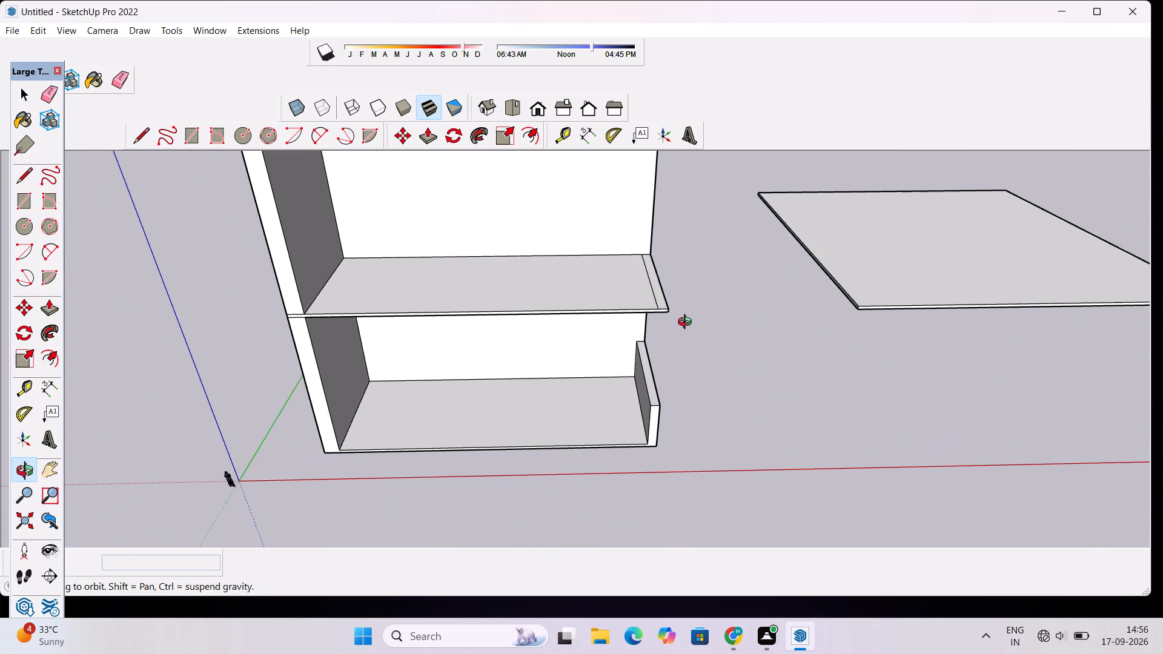
pyautogui.keyDown('shift'); pyautogui.moveTo(681, 296); pyautogui.dragTo(683, 351); pyautogui.keyUp('shift')
pyautogui.moveTo(757, 380); pyautogui.dragTo(703, 386)
pyautogui.scroll(2, 658, 347)
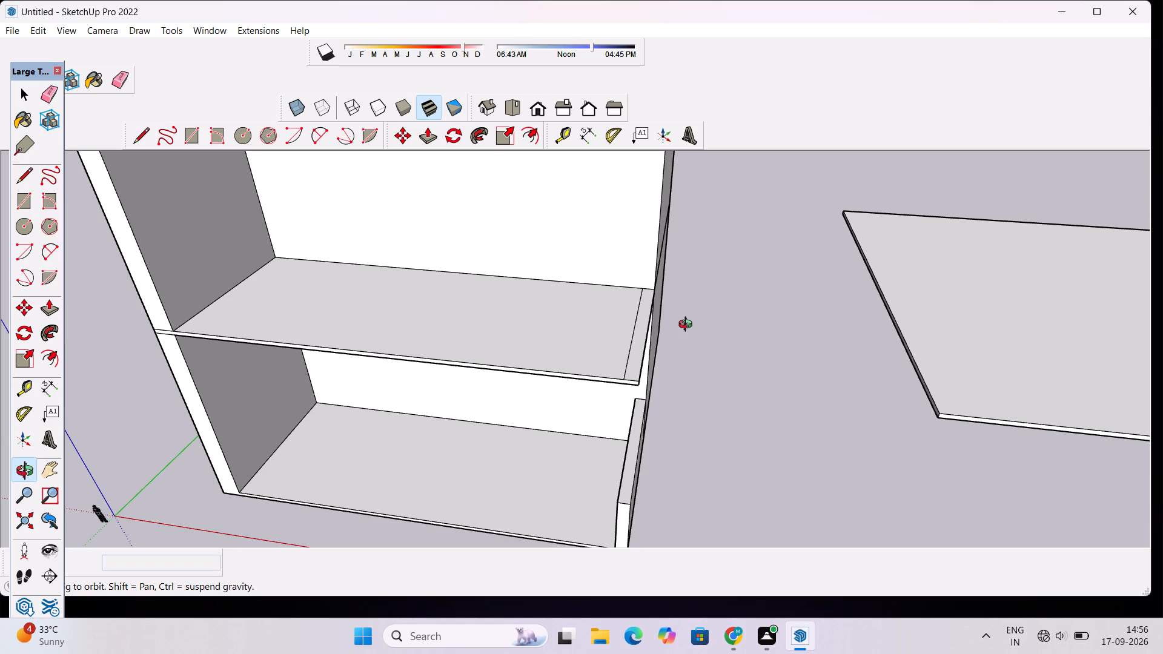
pyautogui.scroll(3, 632, 360)
pyautogui.scroll(-2, 632, 360)
pyautogui.keyDown('shift'); pyautogui.moveTo(658, 343); pyautogui.dragTo(649, 348); pyautogui.keyUp('shift')
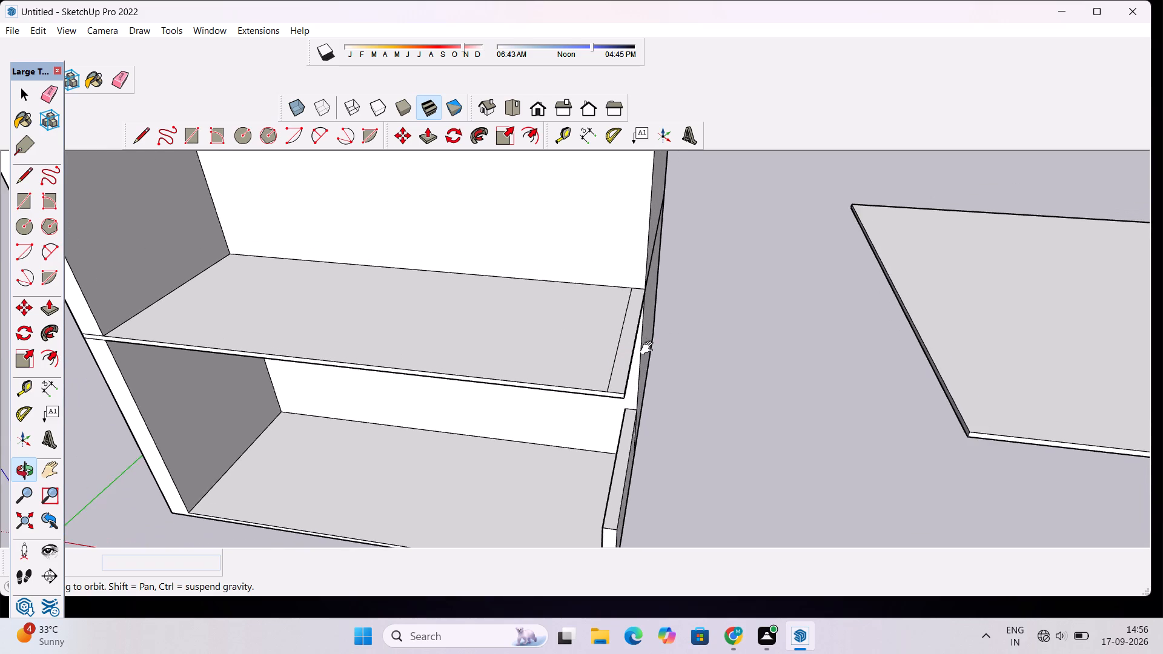
pyautogui.scroll(-3, 649, 348)
pyautogui.moveTo(650, 490); pyautogui.dragTo(626, 389)
pyautogui.moveTo(629, 449); pyautogui.dragTo(649, 532)
pyautogui.keyDown('shift'); pyautogui.moveTo(649, 523); pyautogui.dragTo(639, 441); pyautogui.keyUp('shift')
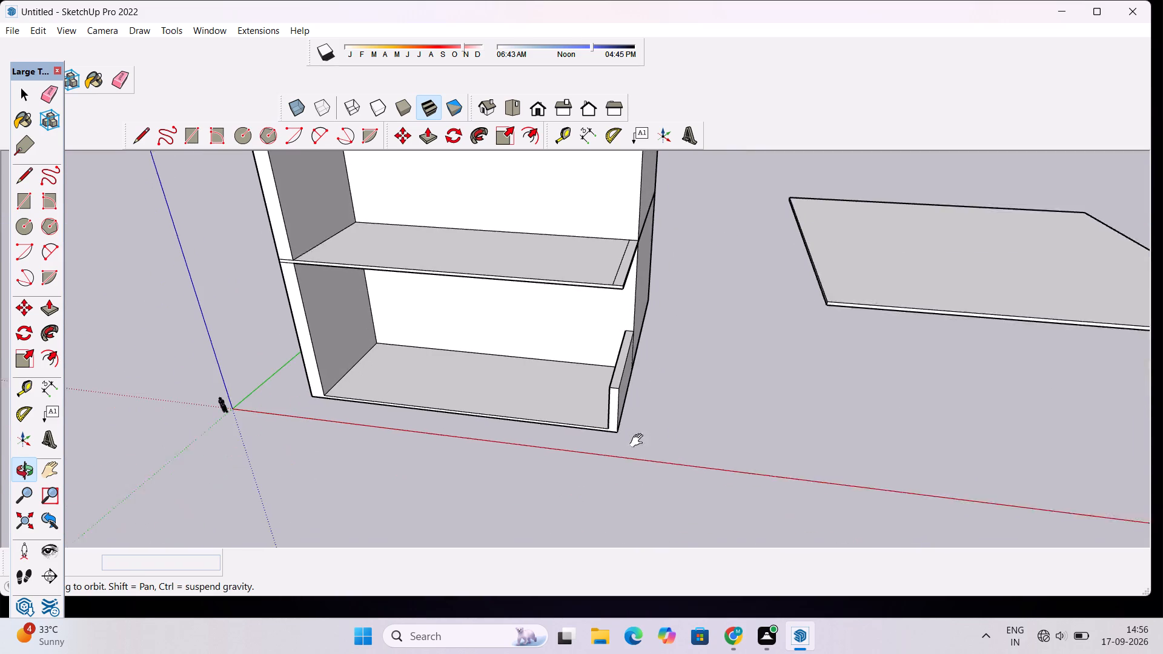
pyautogui.keyDown('shift'); pyautogui.moveTo(639, 441); pyautogui.dragTo(634, 420); pyautogui.keyUp('shift')
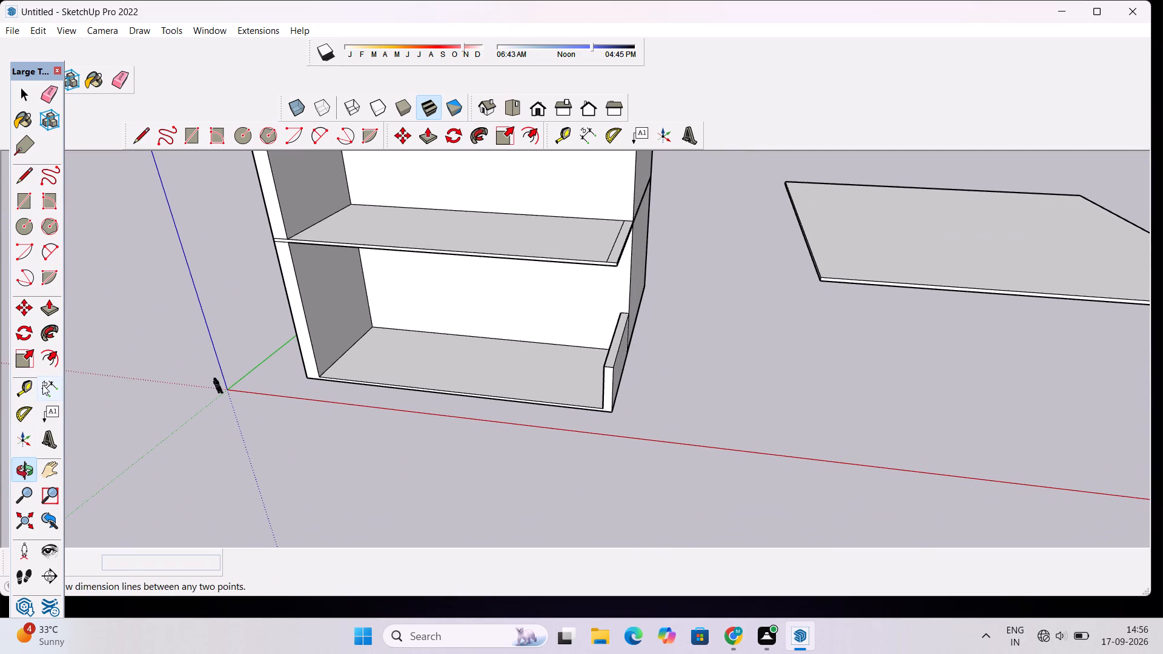
# Measure the height of the lower right wall's front inner edge above the floor slab.
pyautogui.click(42, 385)
pyautogui.scroll(7, 625, 412)
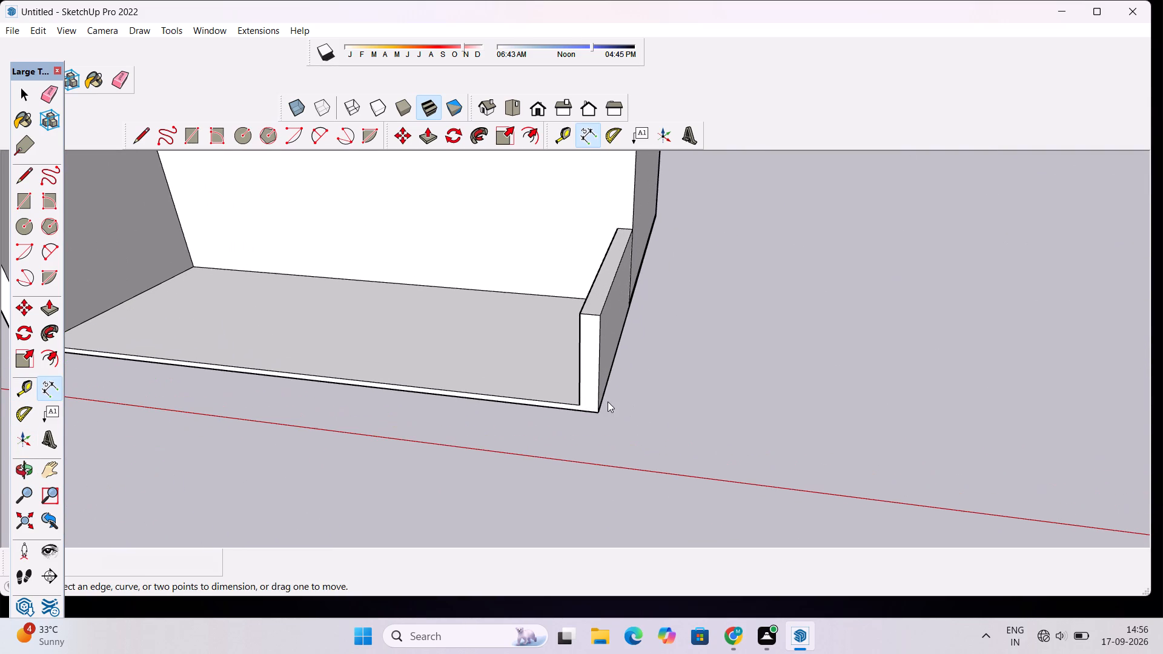
pyautogui.scroll(2, 601, 405)
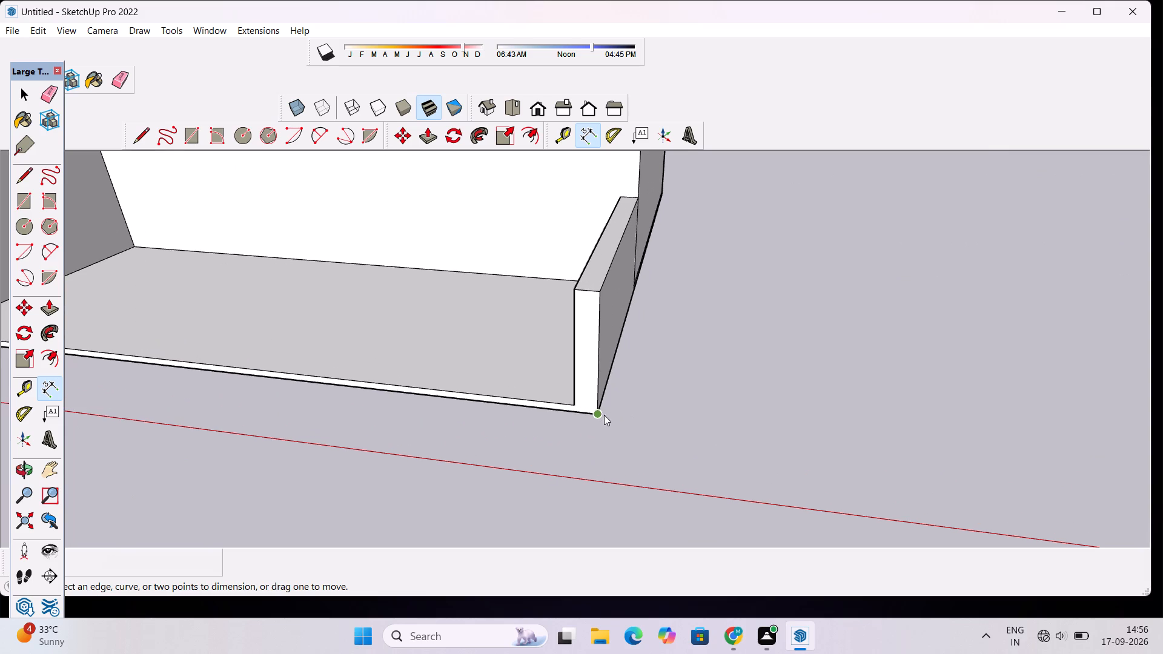
pyautogui.click(575, 402)
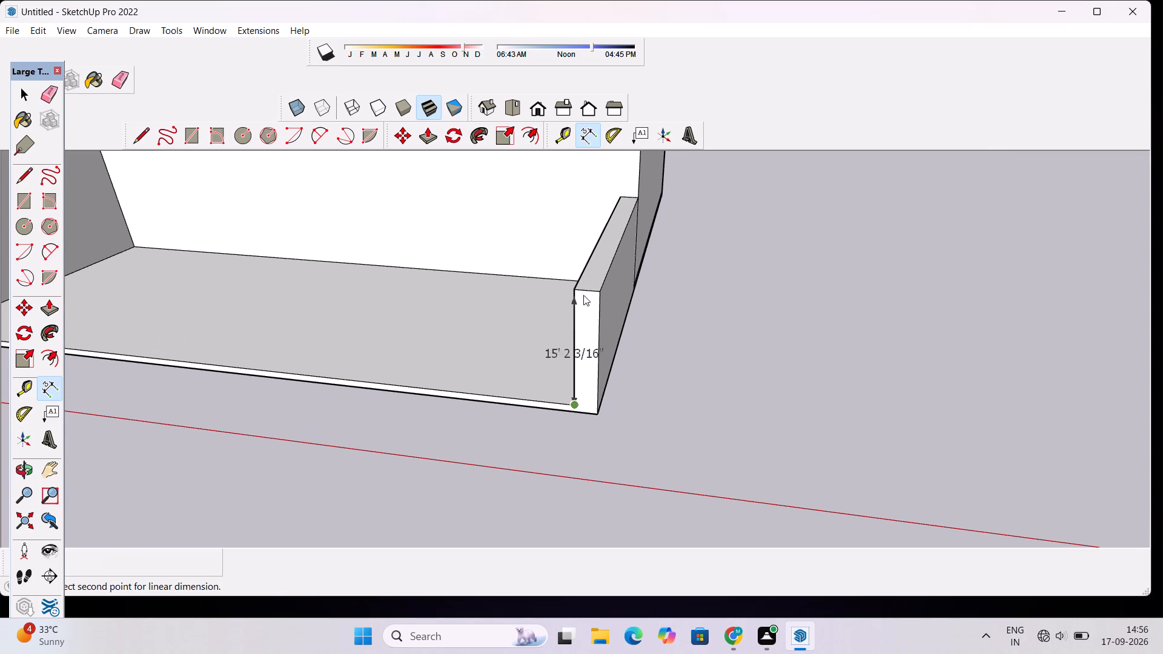
pyautogui.press('space')
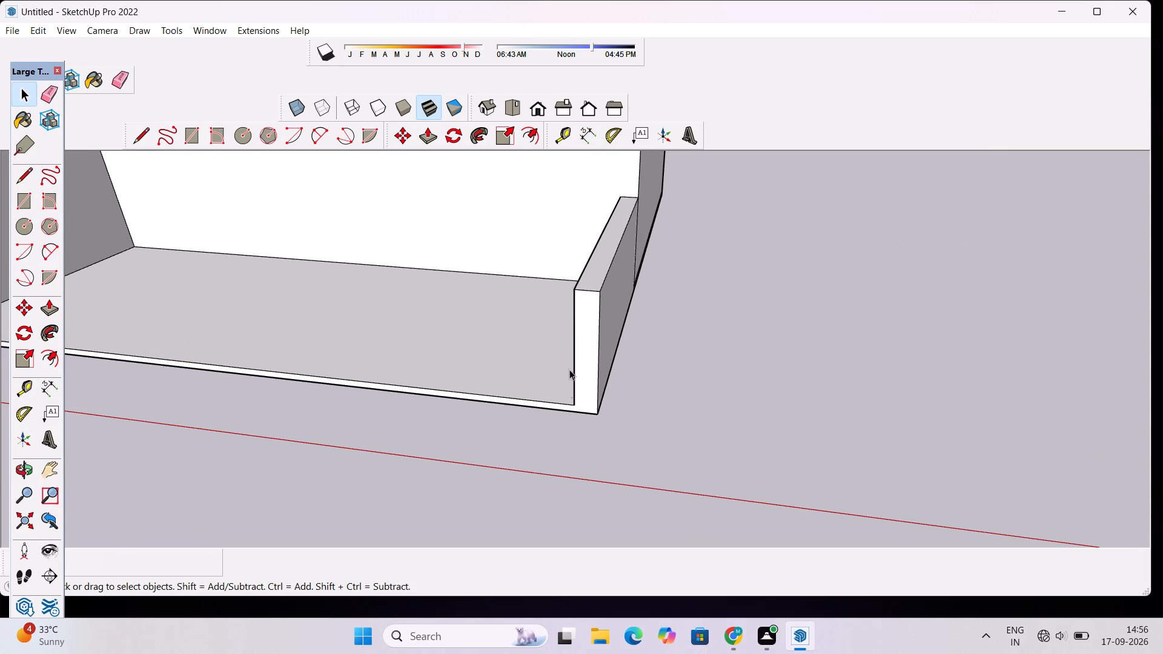
# Push/Pull the narrow strip along the middle slab's right edge upward by 16'.
pyautogui.scroll(-13, 568, 387)
pyautogui.scroll(8, 549, 237)
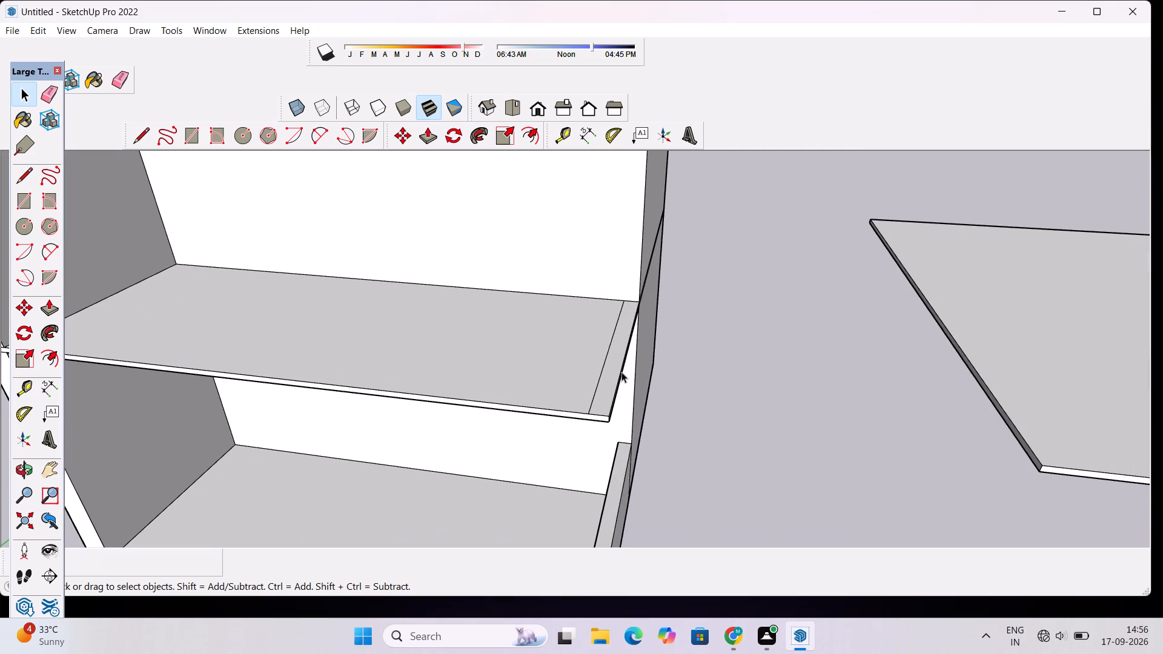
pyautogui.press('p')
pyautogui.click(611, 359)
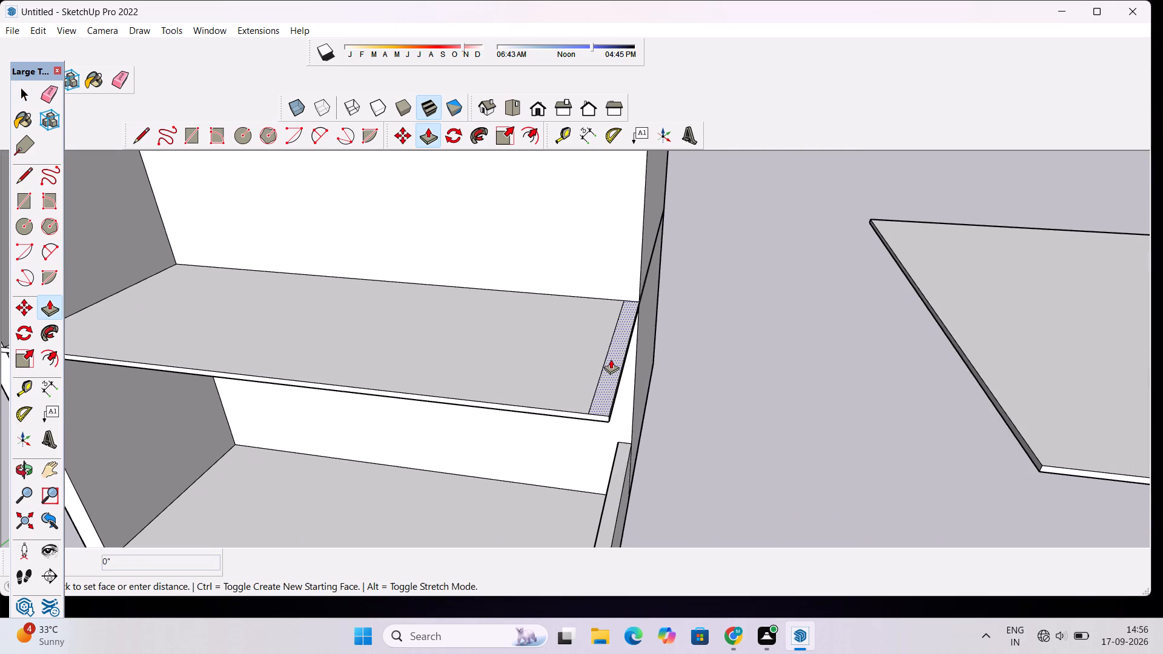
pyautogui.write("16'")
pyautogui.press('Return')
# Examine the roof slab's inset border and both raised right side walls from above, the side and the front.
pyautogui.scroll(-10, 609, 206)
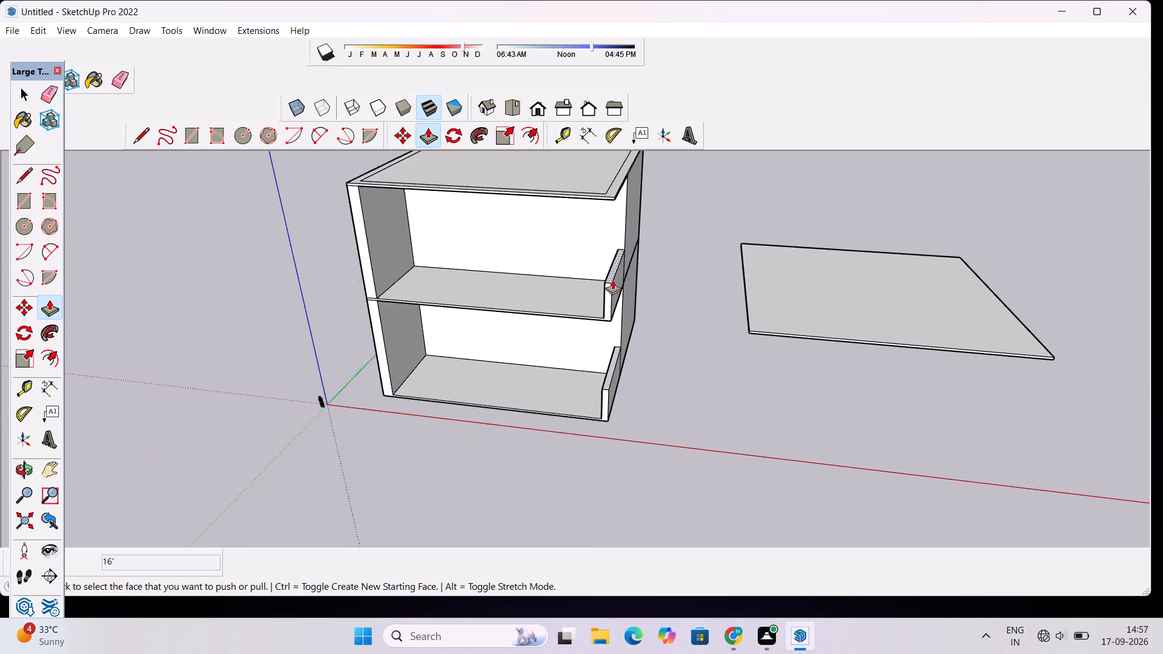
pyautogui.scroll(-8, 612, 280)
pyautogui.scroll(4, 623, 193)
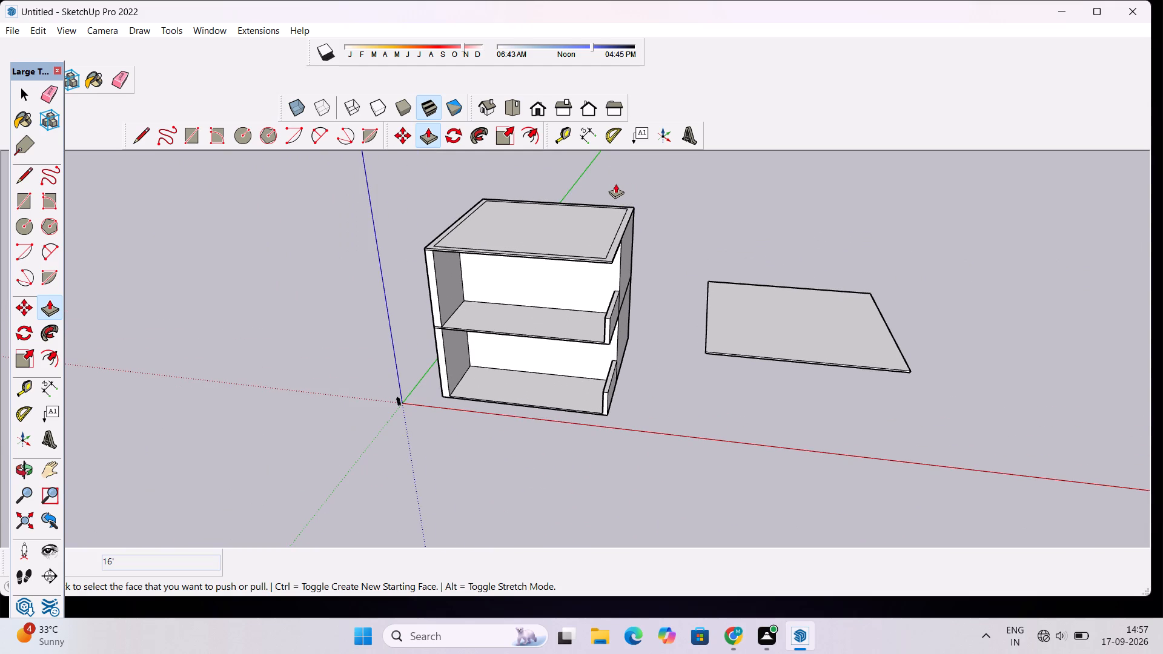
pyautogui.scroll(4, 586, 246)
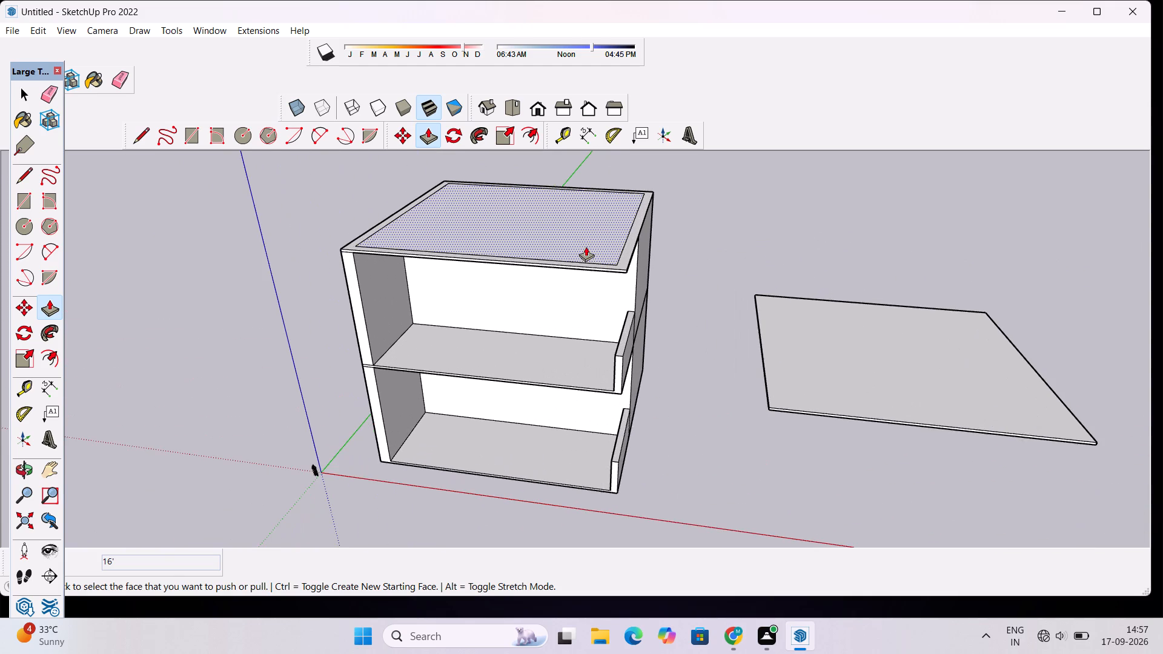
pyautogui.press('o')
pyautogui.moveTo(545, 257); pyautogui.dragTo(572, 325)
pyautogui.scroll(-4, 572, 325)
pyautogui.moveTo(558, 290); pyautogui.dragTo(581, 332)
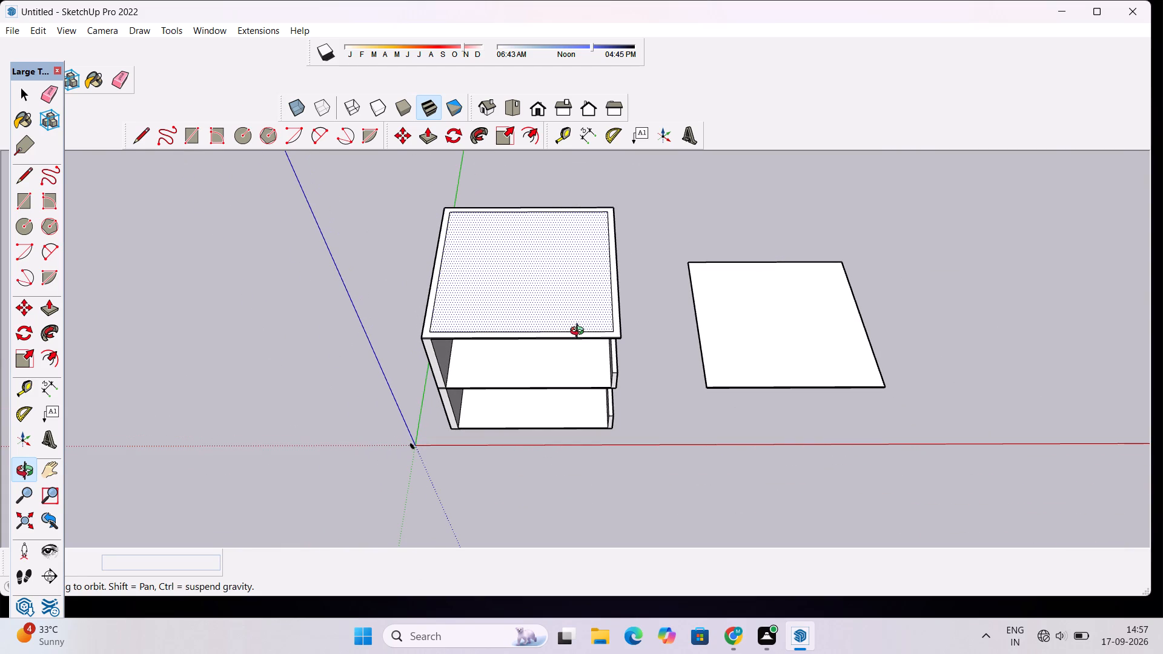
pyautogui.moveTo(512, 212); pyautogui.dragTo(556, 240)
pyautogui.scroll(5, 578, 315)
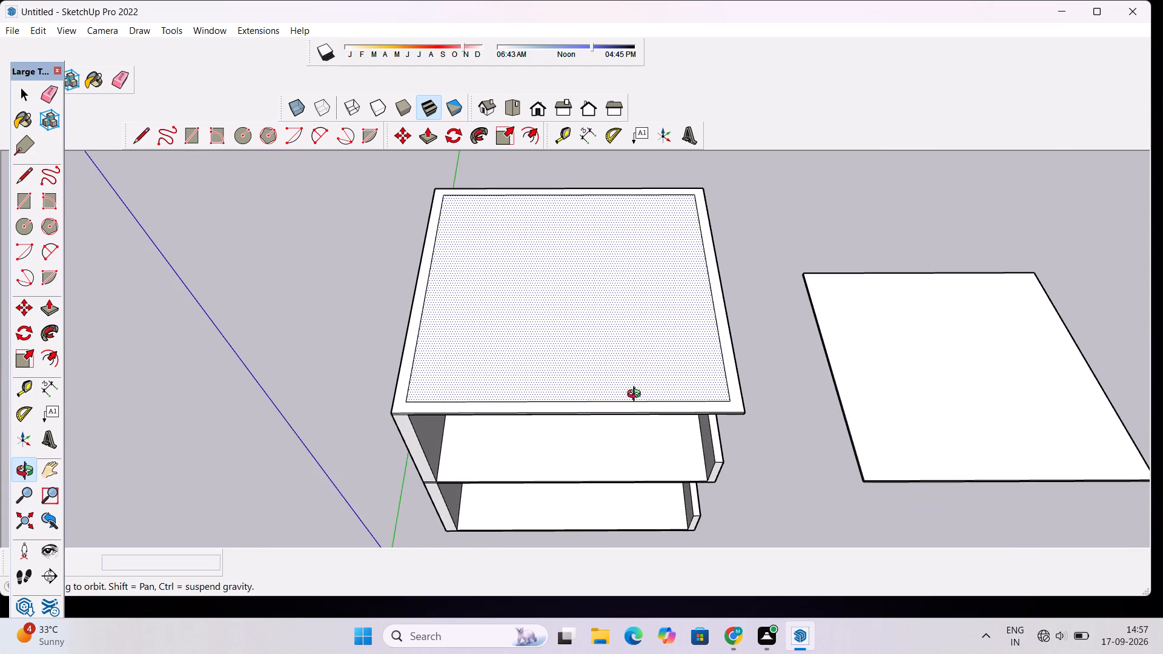
pyautogui.keyDown('shift'); pyautogui.moveTo(637, 395); pyautogui.dragTo(548, 311); pyautogui.keyUp('shift')
pyautogui.scroll(3, 569, 319)
pyautogui.moveTo(423, 311); pyautogui.dragTo(892, 223)
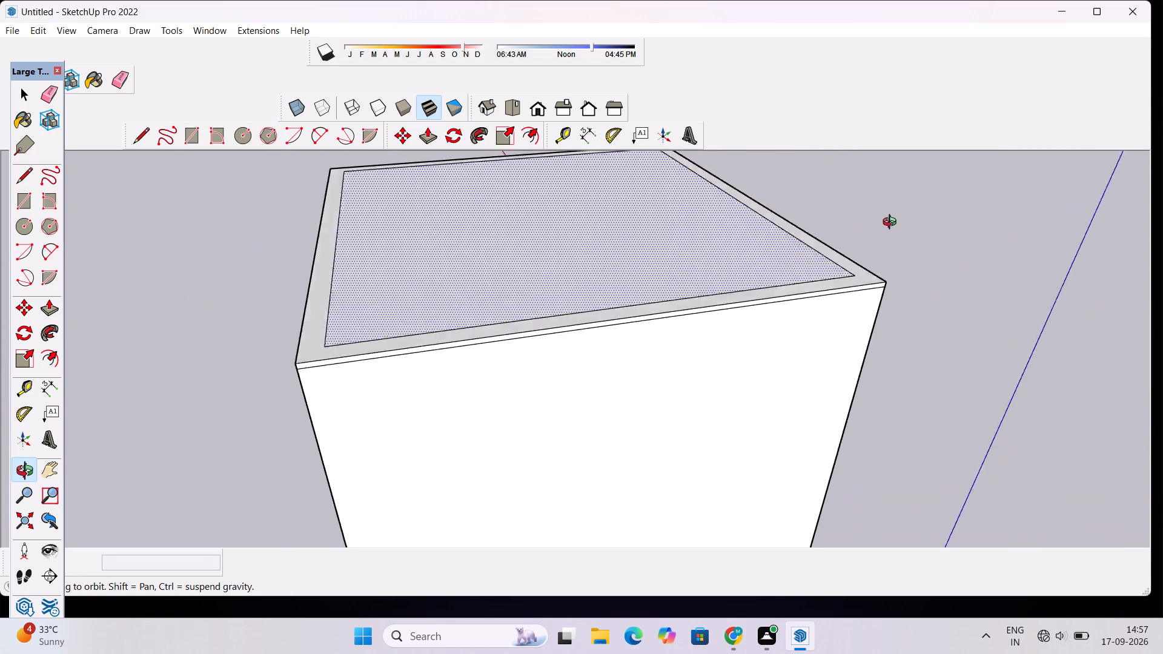
pyautogui.moveTo(892, 223); pyautogui.dragTo(545, 271)
pyautogui.scroll(-4, 545, 271)
pyautogui.moveTo(679, 306); pyautogui.dragTo(522, 315)
pyautogui.scroll(2, 519, 301)
pyautogui.moveTo(549, 242); pyautogui.dragTo(552, 251)
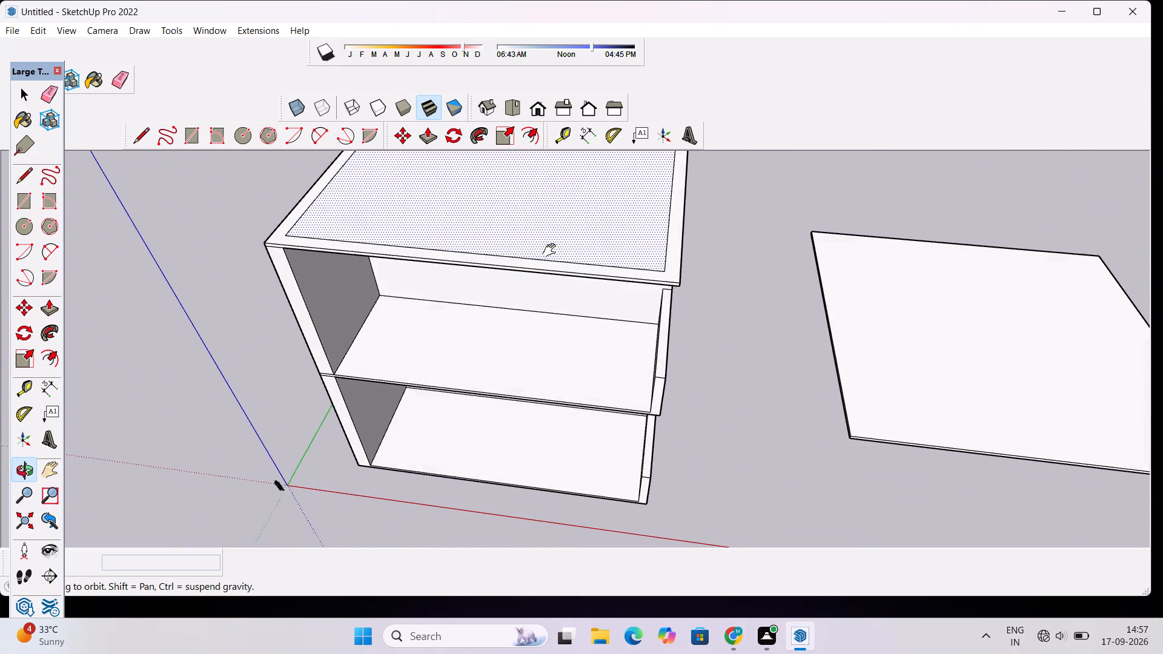
pyautogui.moveTo(552, 251); pyautogui.dragTo(556, 265)
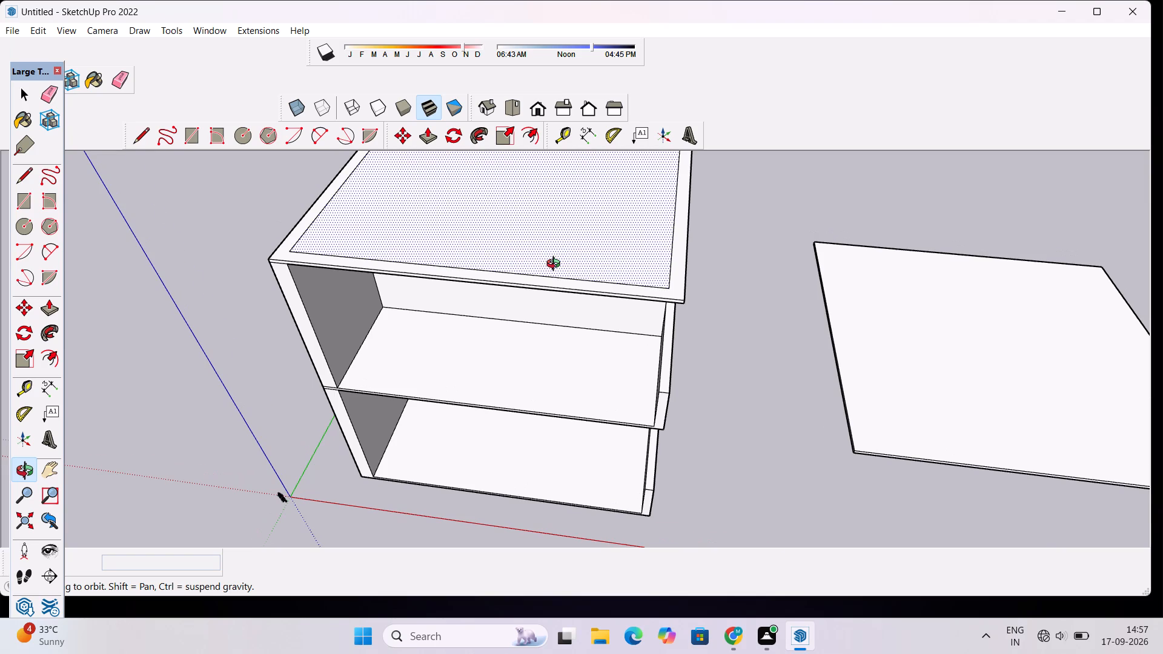
pyautogui.scroll(-4, 556, 265)
pyautogui.moveTo(427, 276); pyautogui.dragTo(725, 262)
pyautogui.moveTo(809, 291); pyautogui.dragTo(626, 311)
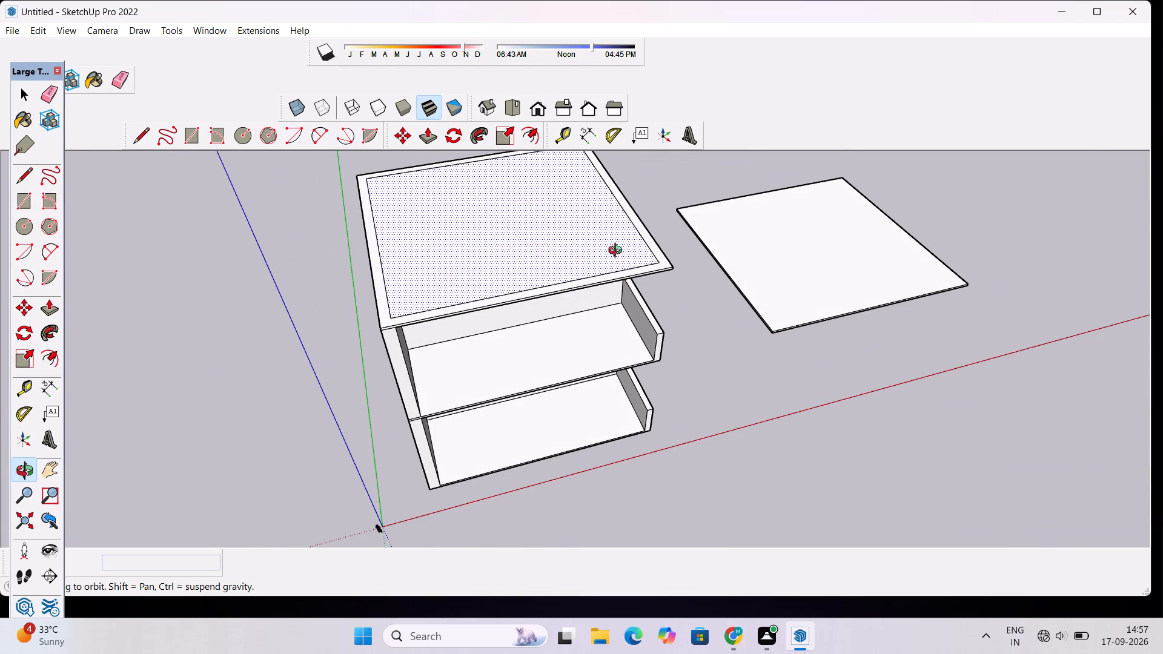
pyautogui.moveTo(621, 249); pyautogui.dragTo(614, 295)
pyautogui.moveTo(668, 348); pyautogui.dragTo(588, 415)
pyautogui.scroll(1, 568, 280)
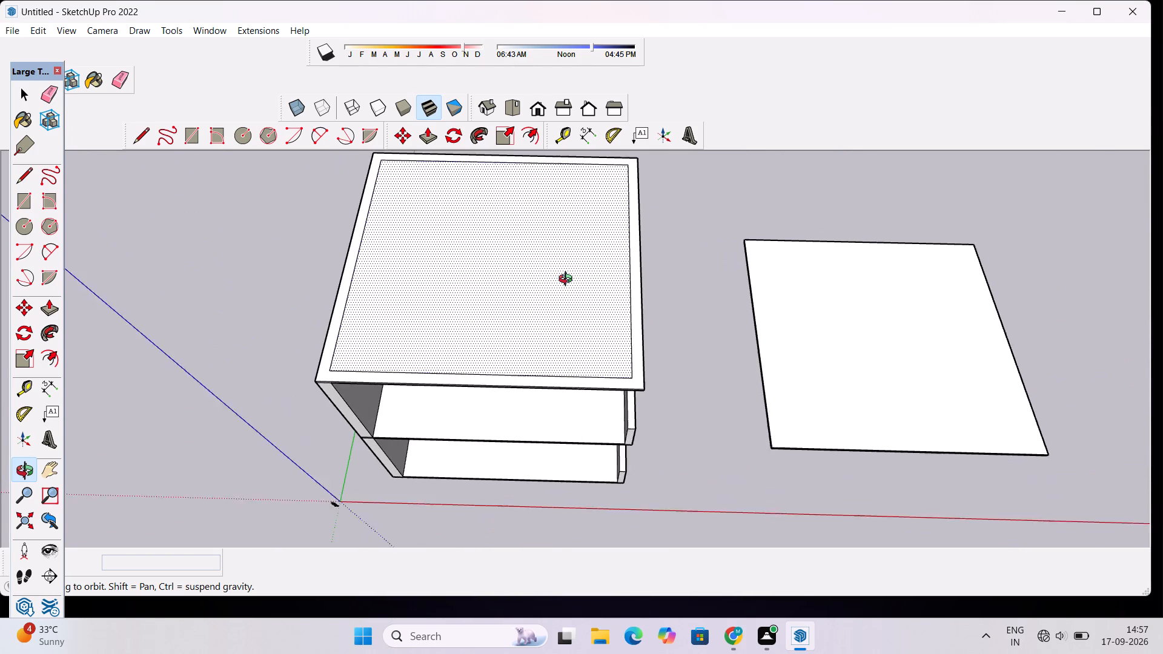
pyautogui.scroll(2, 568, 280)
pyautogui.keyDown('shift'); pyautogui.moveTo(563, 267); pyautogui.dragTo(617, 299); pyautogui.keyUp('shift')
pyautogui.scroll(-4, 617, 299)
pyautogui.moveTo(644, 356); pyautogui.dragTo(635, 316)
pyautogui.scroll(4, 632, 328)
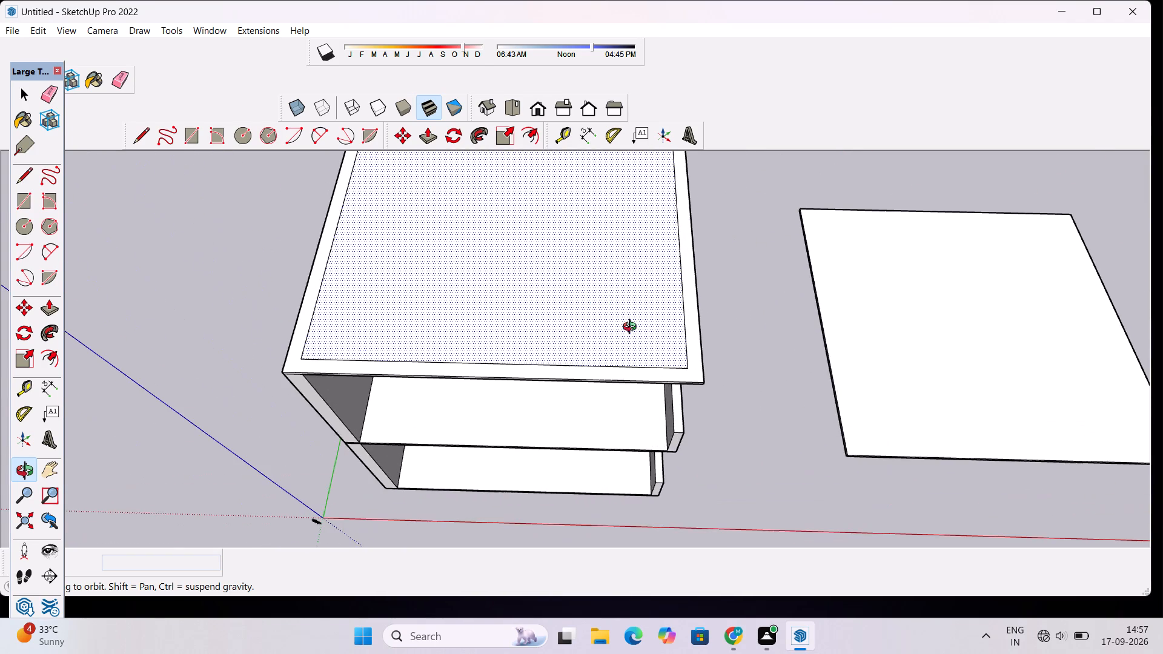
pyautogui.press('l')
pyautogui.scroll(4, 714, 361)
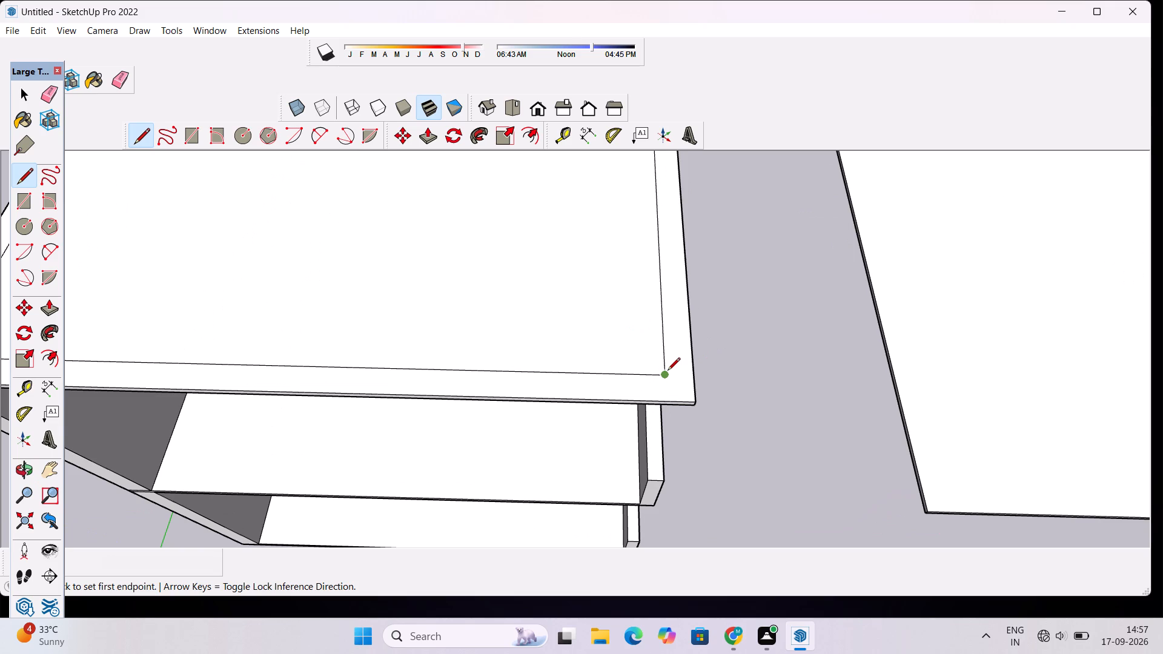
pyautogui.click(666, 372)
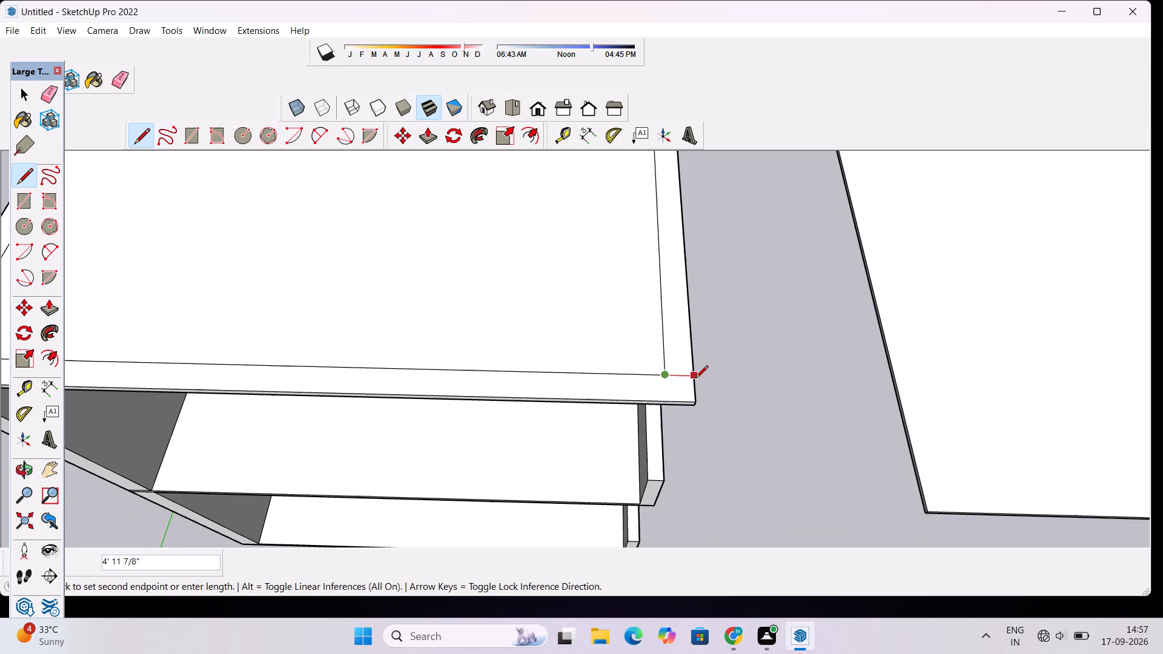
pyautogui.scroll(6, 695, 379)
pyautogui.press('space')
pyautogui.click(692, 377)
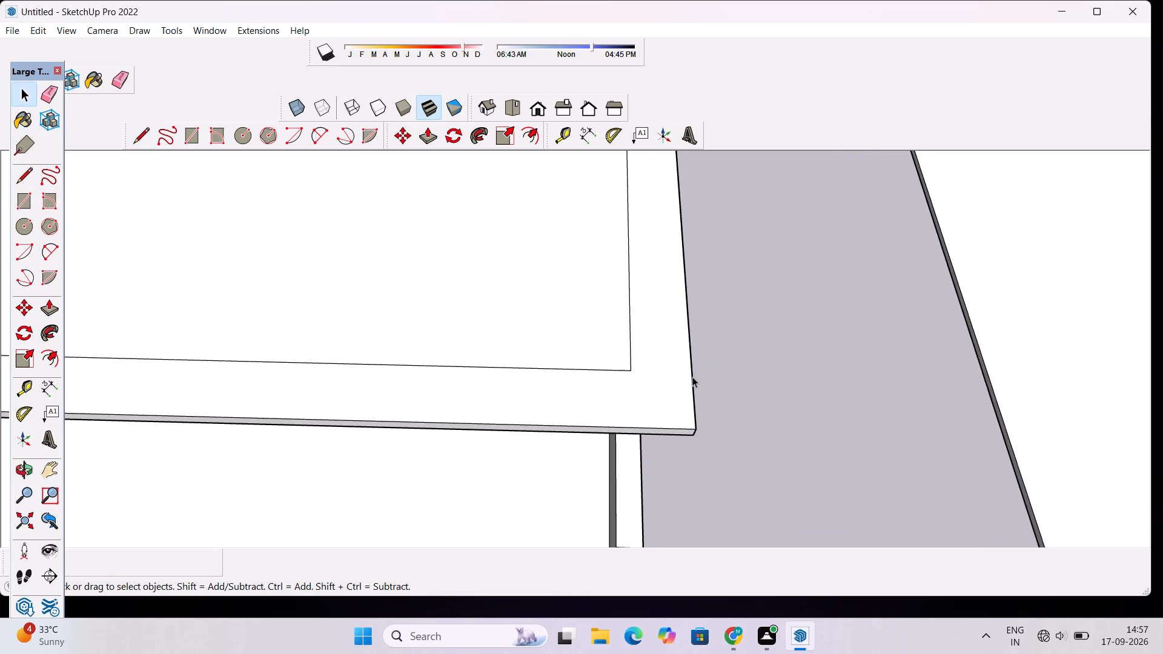
# Draw a 4' line from the roof border's inner front right corner straight out to the roof slab's right edge.
pyautogui.press('l')
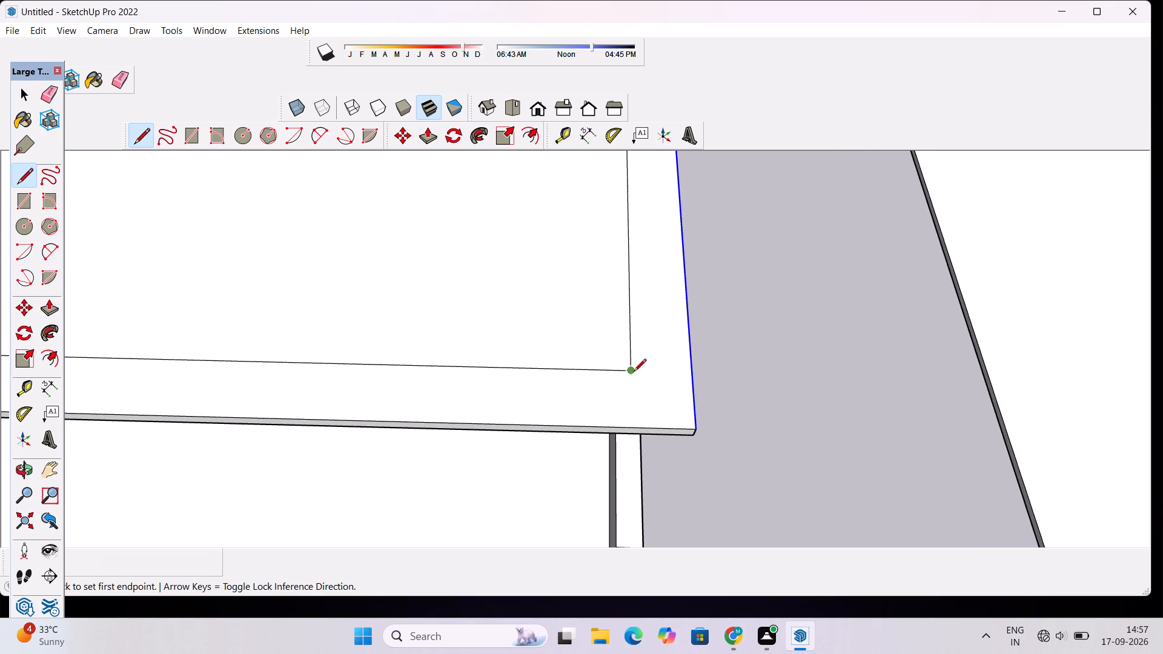
pyautogui.click(634, 372)
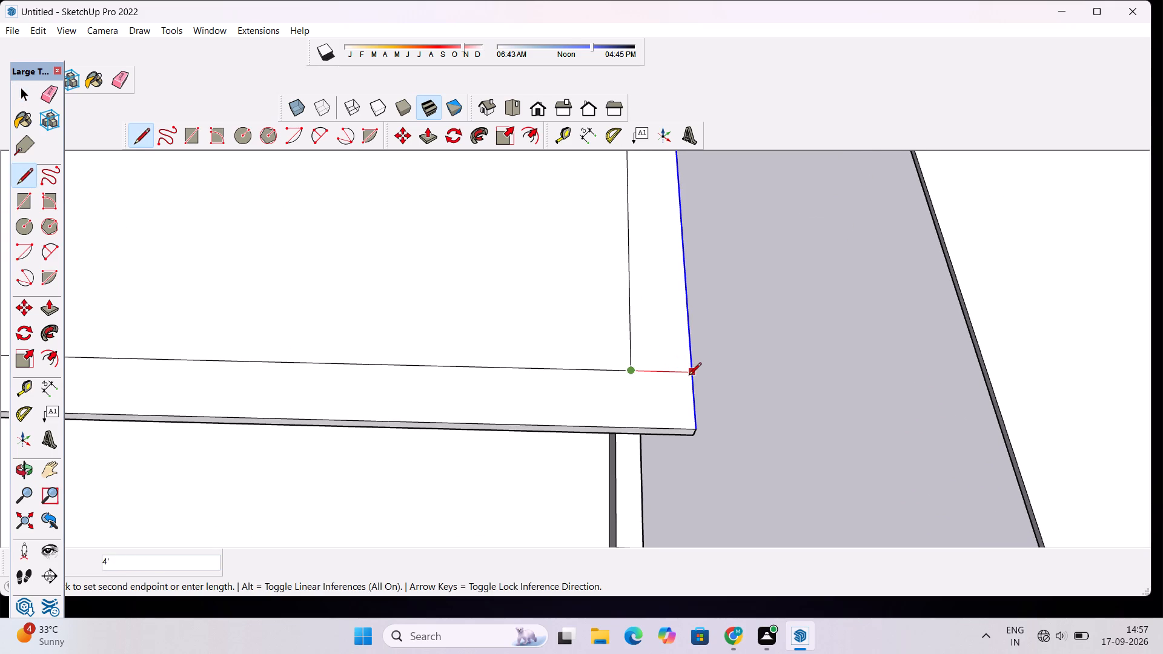
pyautogui.click(689, 376)
pyautogui.press('space')
pyautogui.scroll(-4, 782, 373)
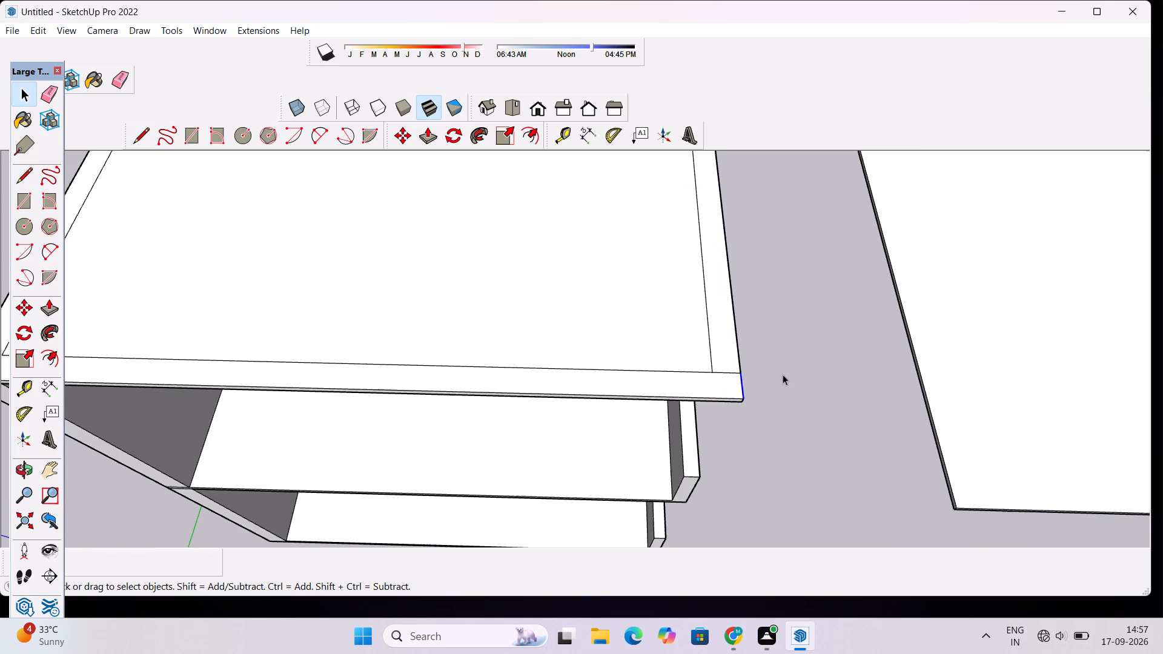
# Draw a 4' line from the roof border's inner front left corner to the roof slab's left edge, then clear the selection.
pyautogui.scroll(-1, 783, 374)
pyautogui.press('o')
pyautogui.keyDown('shift'); pyautogui.moveTo(354, 357); pyautogui.dragTo(608, 368); pyautogui.keyUp('shift')
pyautogui.scroll(2, 322, 371)
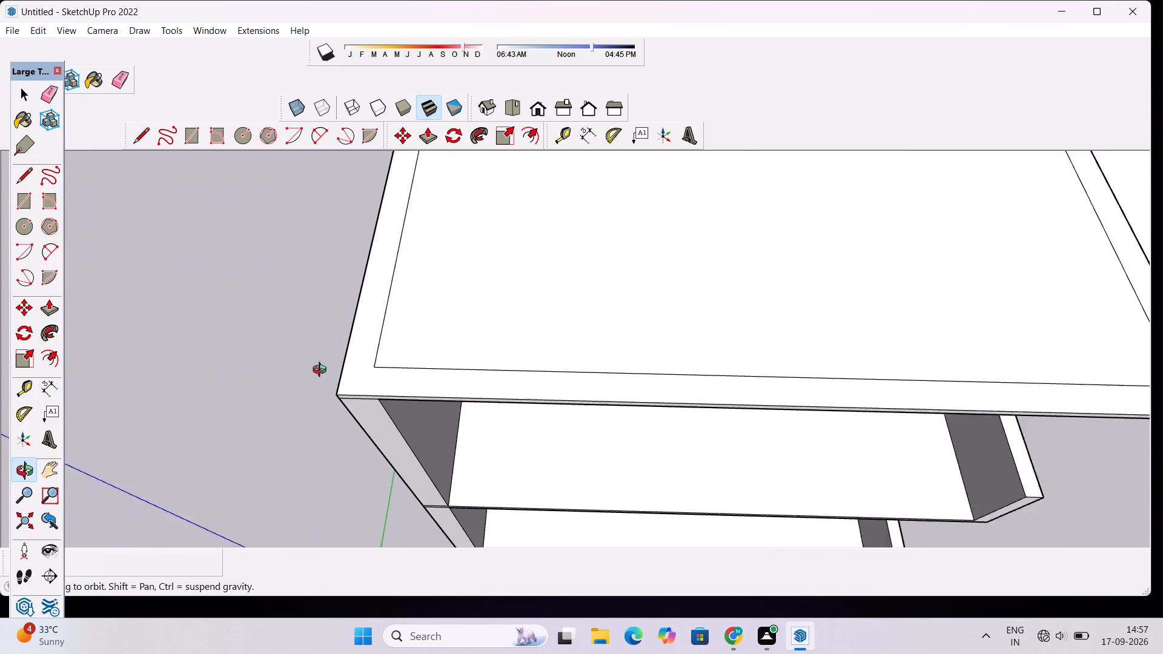
pyautogui.scroll(2, 322, 371)
pyautogui.keyDown('shift'); pyautogui.moveTo(385, 375); pyautogui.dragTo(418, 394); pyautogui.keyUp('shift')
pyautogui.scroll(3, 418, 395)
pyautogui.press('l')
pyautogui.scroll(2, 418, 395)
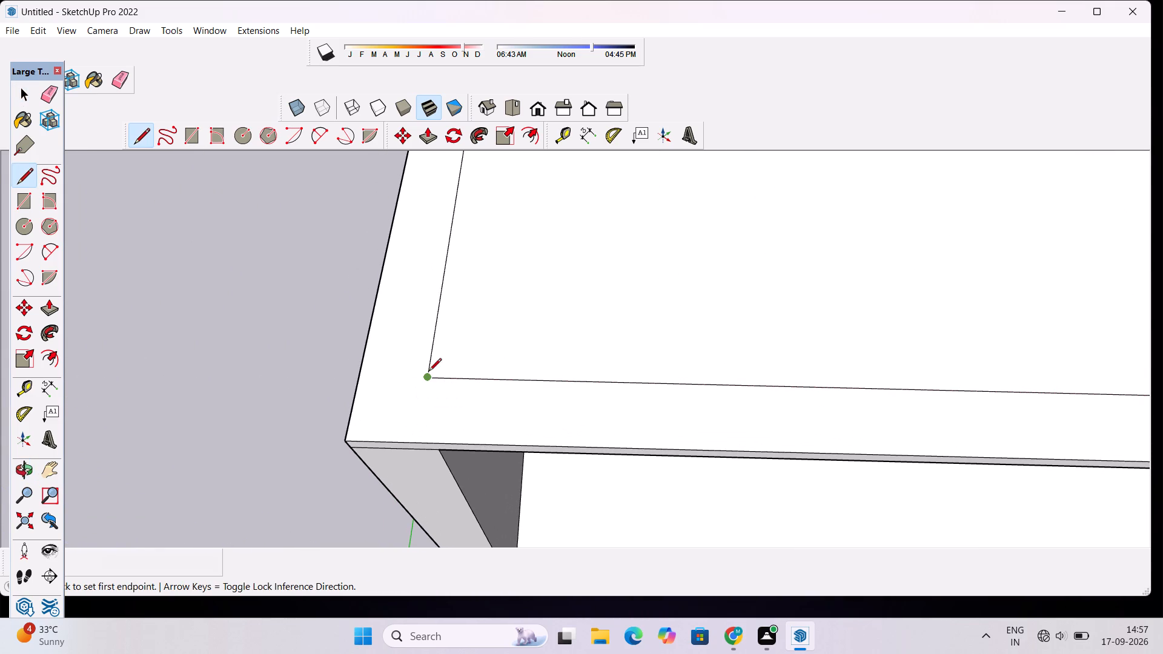
pyautogui.click(428, 379)
pyautogui.click(364, 376)
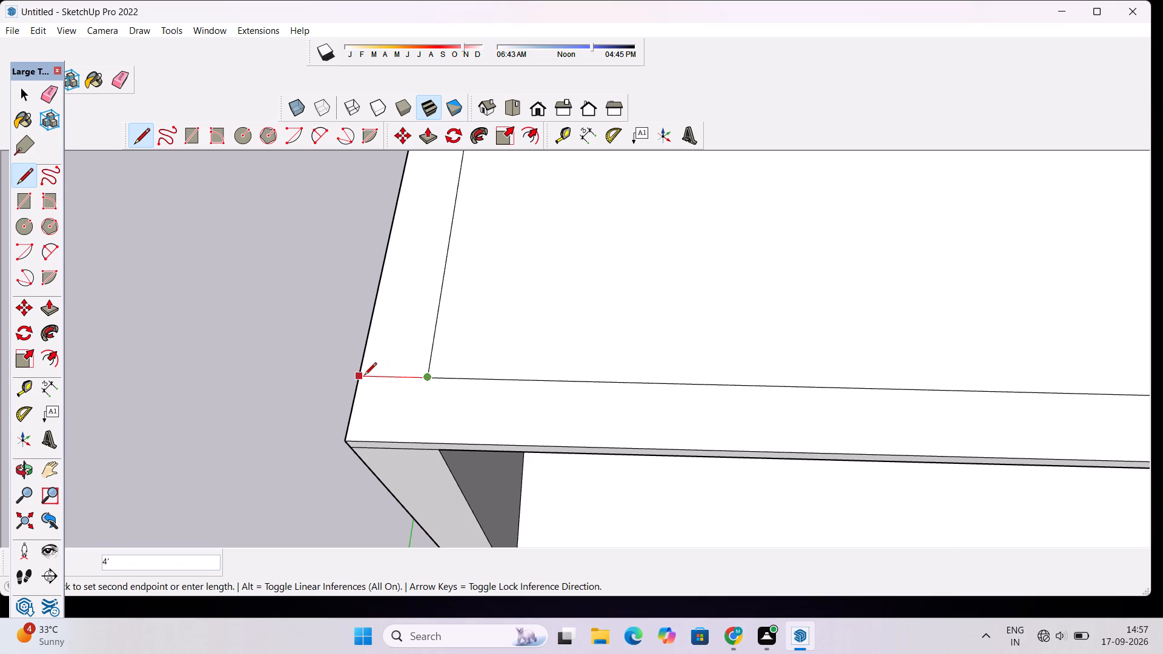
pyautogui.press('space')
pyautogui.scroll(-11, 287, 308)
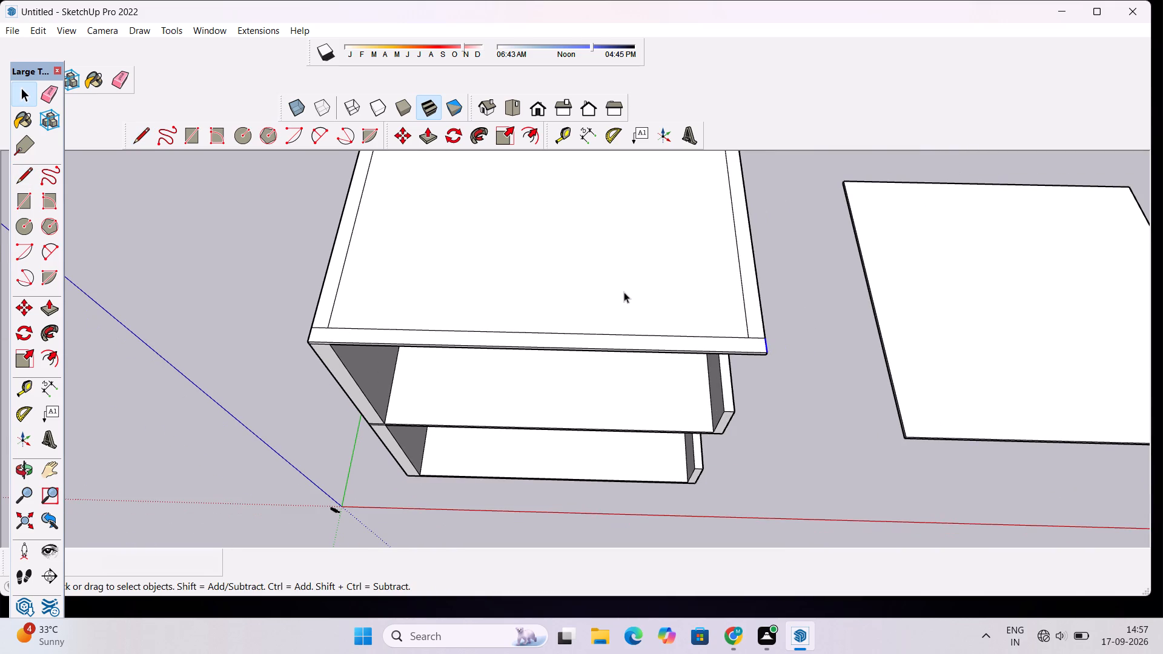
pyautogui.click(860, 292)
# Examine the whole building and the separate slab from the front, both sides and above.
pyautogui.scroll(4, 746, 360)
pyautogui.scroll(-4, 746, 360)
pyautogui.press('o')
pyautogui.moveTo(745, 441); pyautogui.dragTo(724, 309)
pyautogui.scroll(-6, 724, 309)
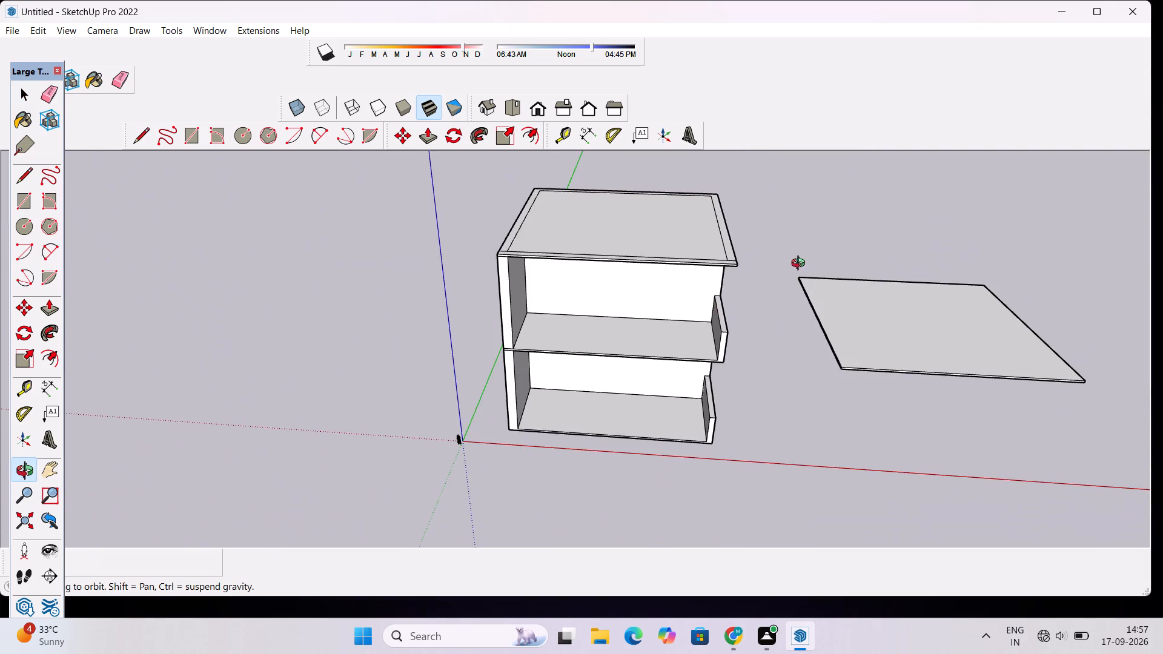
pyautogui.moveTo(812, 260); pyautogui.dragTo(1137, 167)
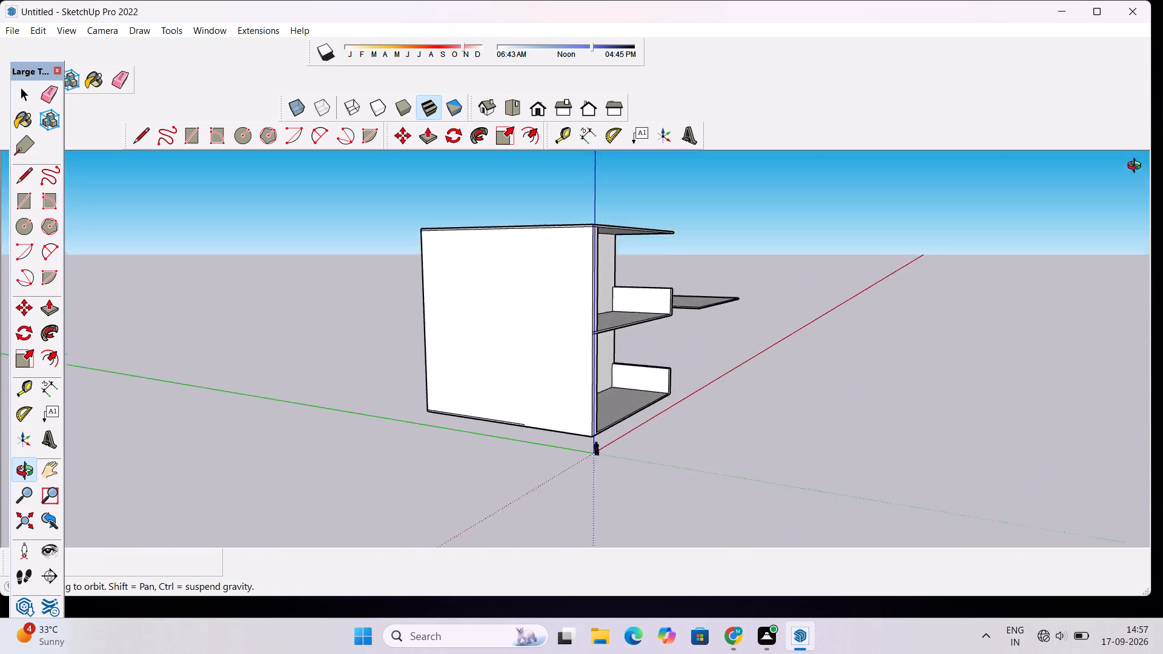
pyautogui.moveTo(1137, 167); pyautogui.dragTo(655, 296)
pyautogui.scroll(-6, 655, 296)
pyautogui.scroll(-2, 697, 343)
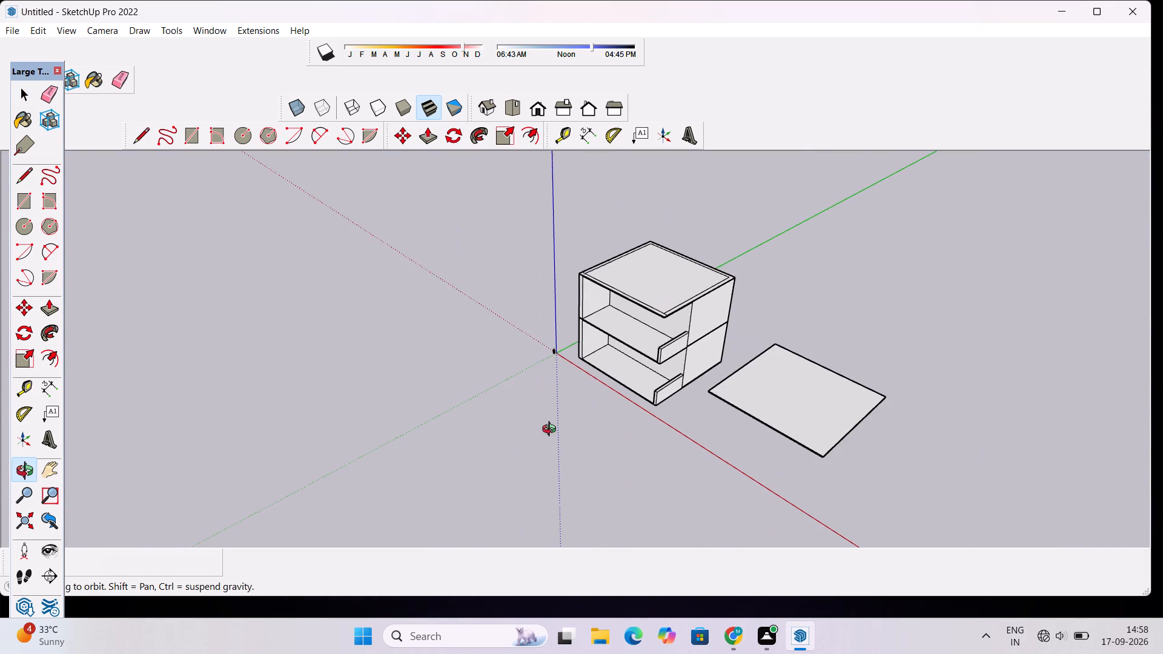
pyautogui.moveTo(537, 432); pyautogui.dragTo(750, 406)
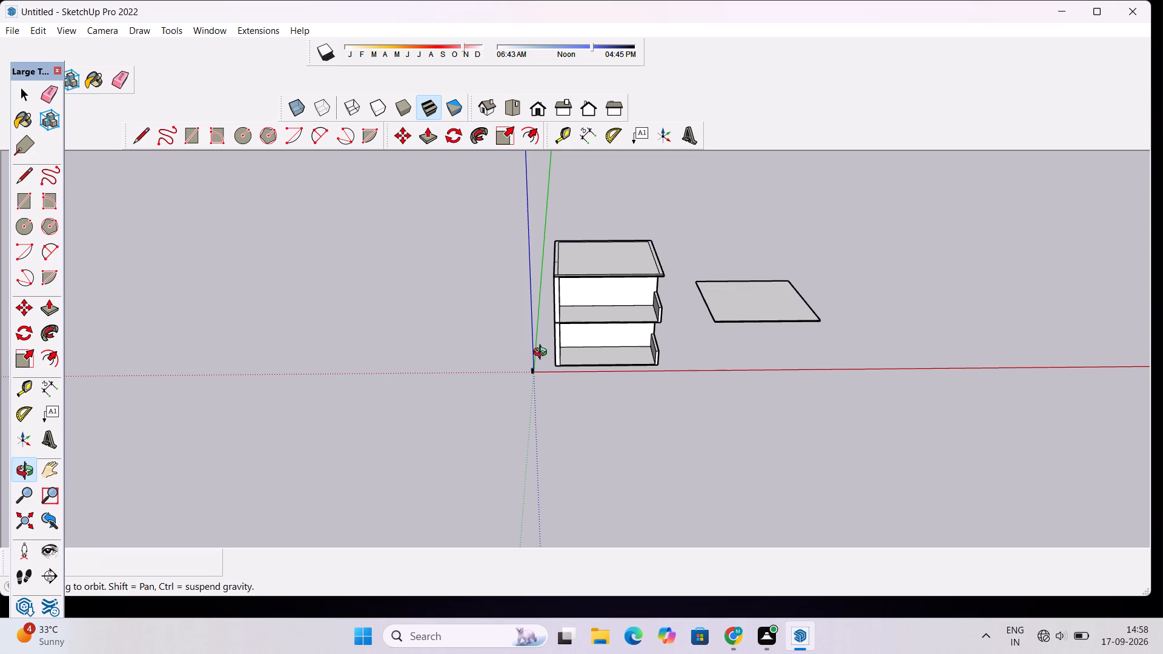
pyautogui.moveTo(551, 351); pyautogui.dragTo(613, 365)
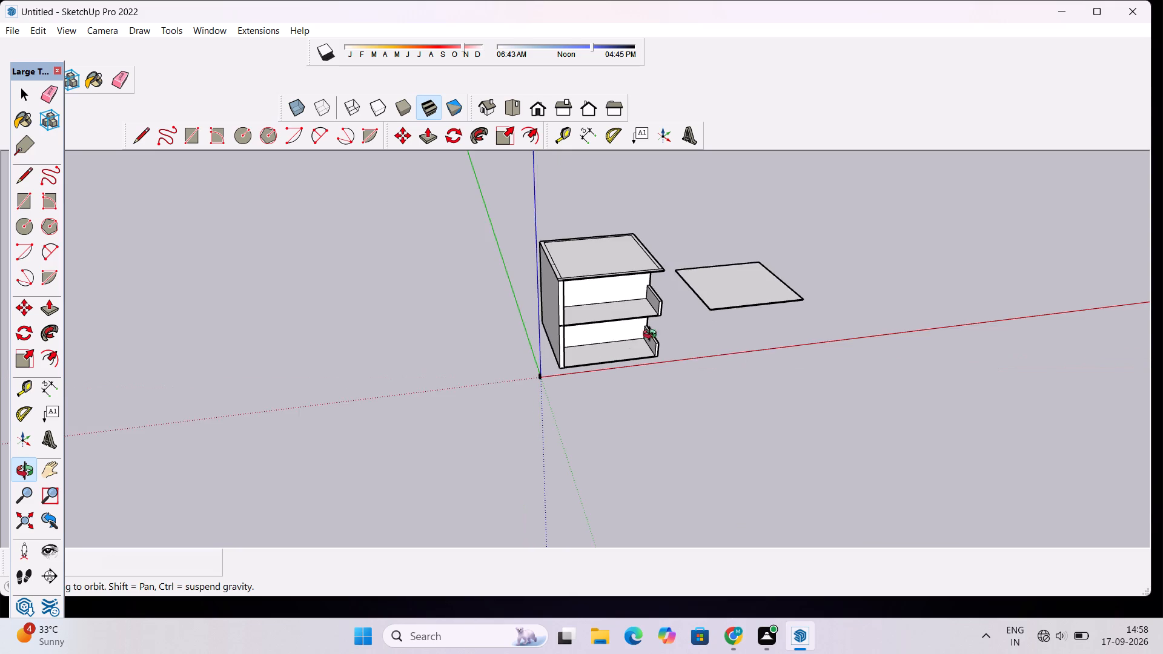
pyautogui.scroll(4, 656, 329)
pyautogui.scroll(-4, 675, 319)
pyautogui.keyDown('shift'); pyautogui.moveTo(705, 306); pyautogui.dragTo(638, 352); pyautogui.keyUp('shift')
pyautogui.scroll(8, 634, 355)
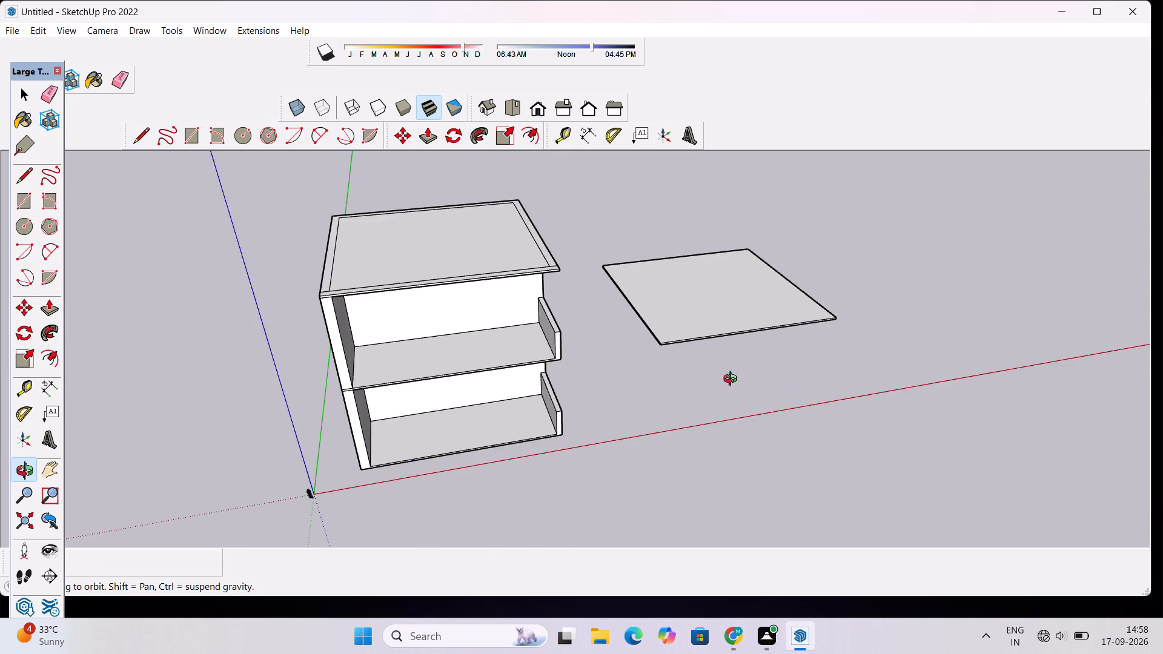
pyautogui.moveTo(734, 381); pyautogui.dragTo(746, 334)
pyautogui.scroll(7, 552, 335)
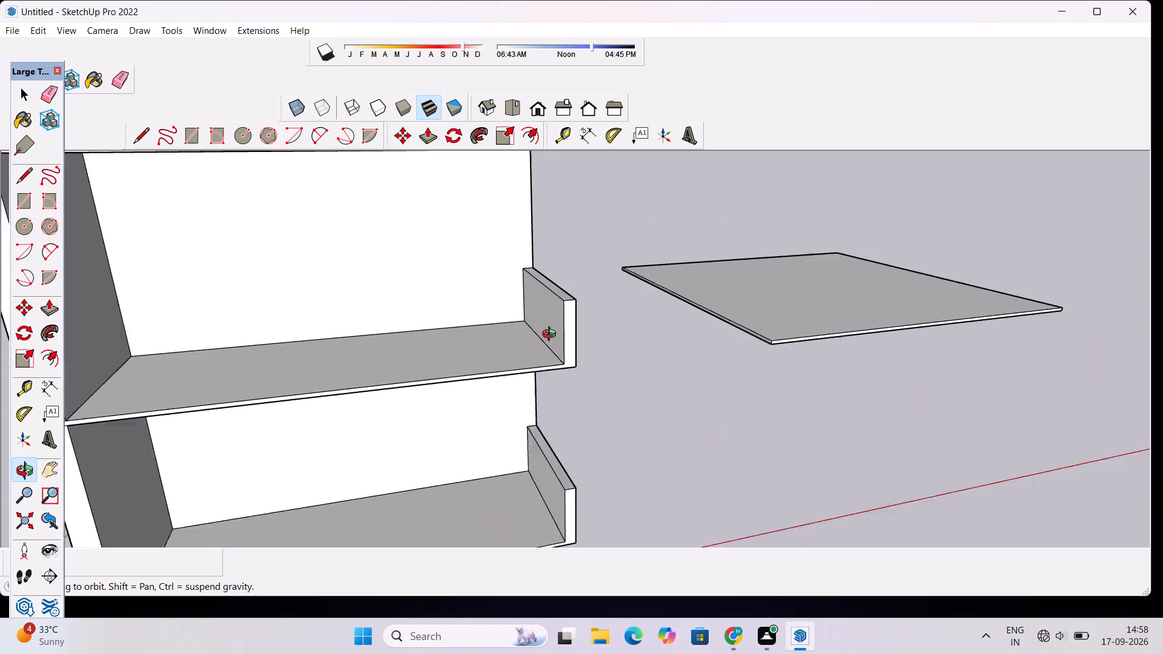
# Erase the two parallel slab lines crossing the right side wall's outer face between the two storeys.
pyautogui.scroll(2, 552, 335)
pyautogui.moveTo(777, 315); pyautogui.dragTo(457, 376)
pyautogui.scroll(-3, 523, 339)
pyautogui.keyDown('shift'); pyautogui.moveTo(565, 297); pyautogui.dragTo(558, 355); pyautogui.keyUp('shift')
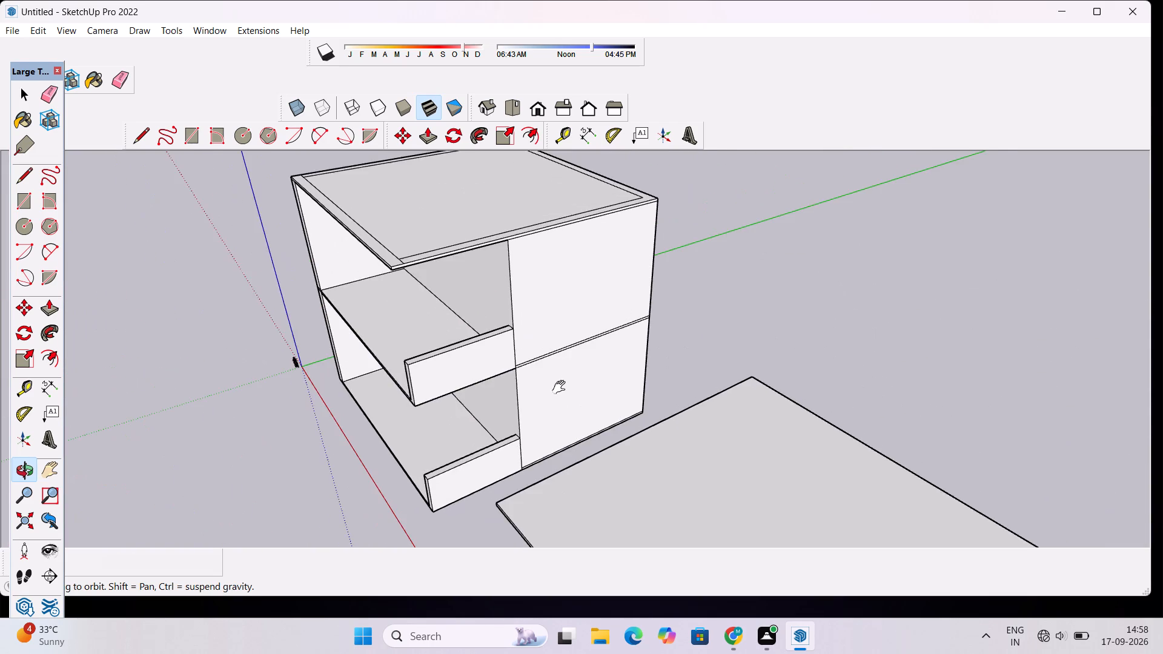
pyautogui.scroll(8, 562, 389)
pyautogui.keyDown('shift'); pyautogui.moveTo(575, 361); pyautogui.dragTo(576, 383); pyautogui.keyUp('shift')
pyautogui.scroll(4, 576, 383)
pyautogui.press('e')
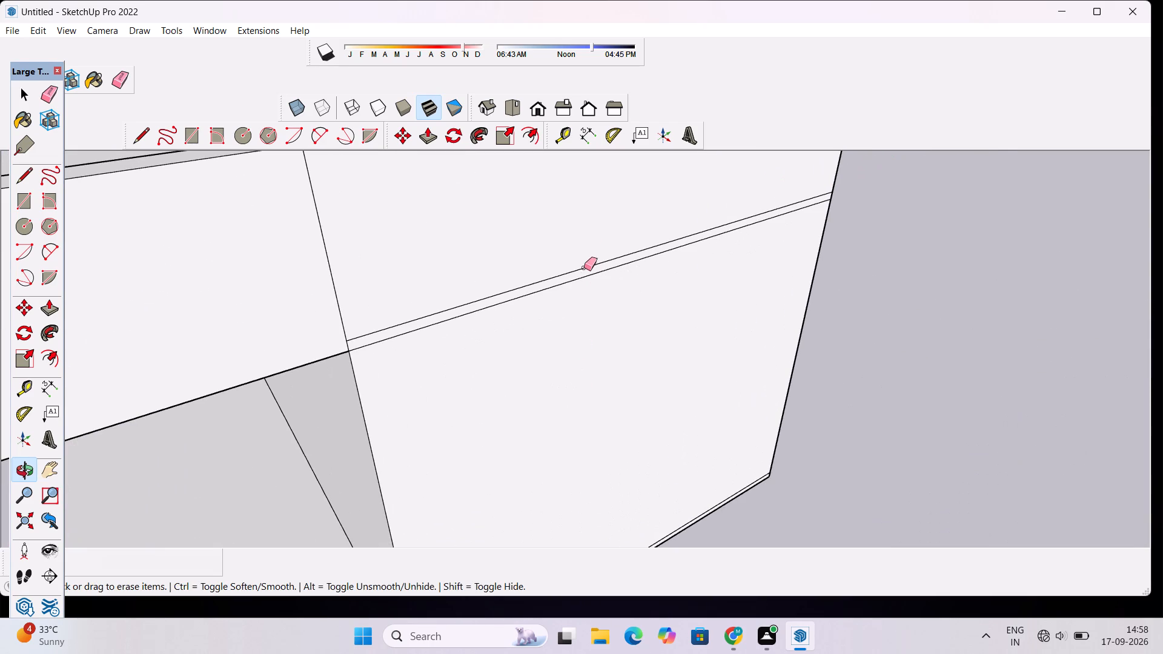
pyautogui.moveTo(584, 249); pyautogui.dragTo(595, 277)
pyautogui.scroll(-17, 611, 288)
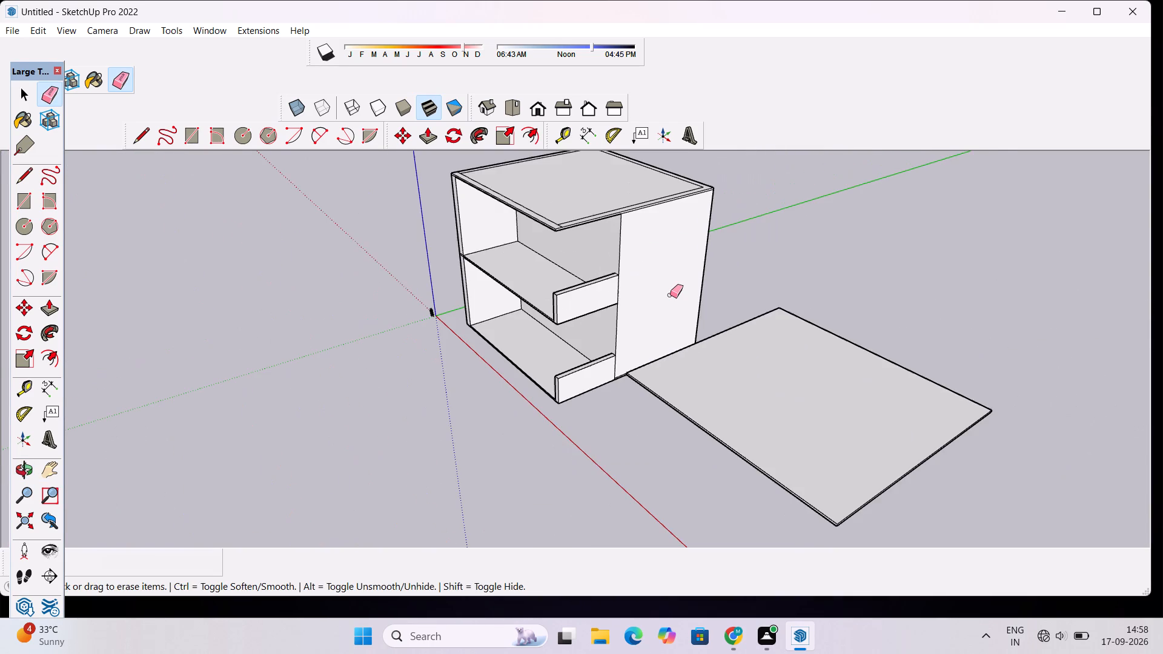
# Erase the long slab line and its short vertical end line at the base of the left side wall's outer face.
pyautogui.scroll(2, 670, 295)
pyautogui.press('o')
pyautogui.scroll(15, 607, 414)
pyautogui.scroll(-3, 609, 365)
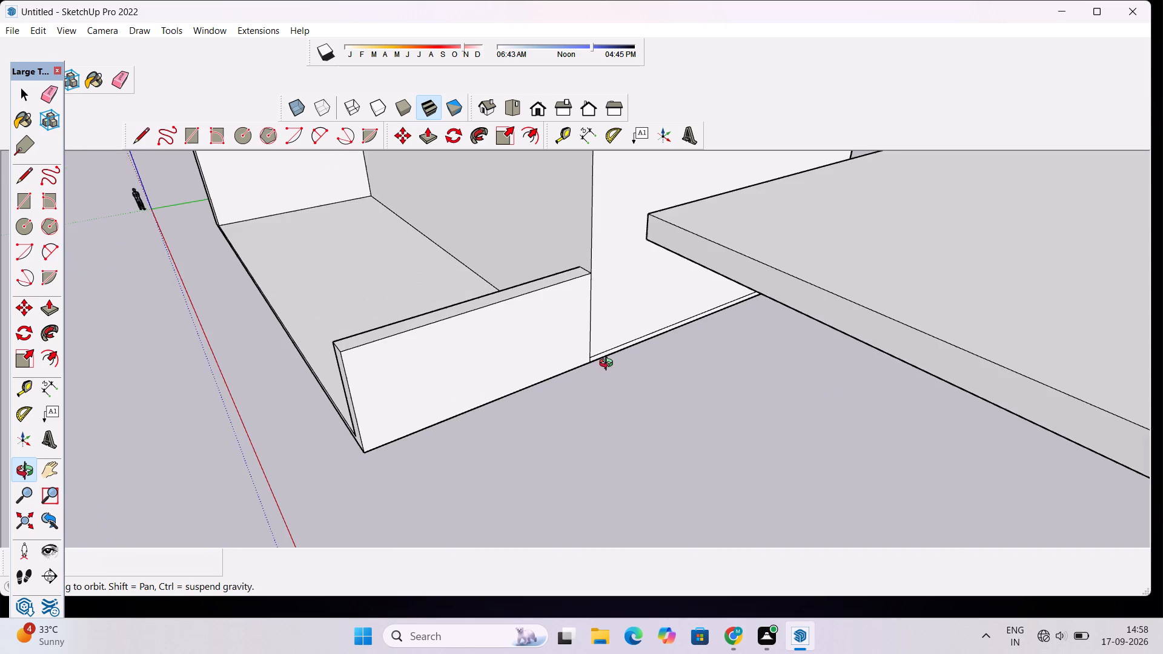
pyautogui.scroll(-2, 609, 365)
pyautogui.moveTo(288, 367); pyautogui.dragTo(688, 296)
pyautogui.scroll(-6, 720, 280)
pyautogui.moveTo(366, 353); pyautogui.dragTo(638, 343)
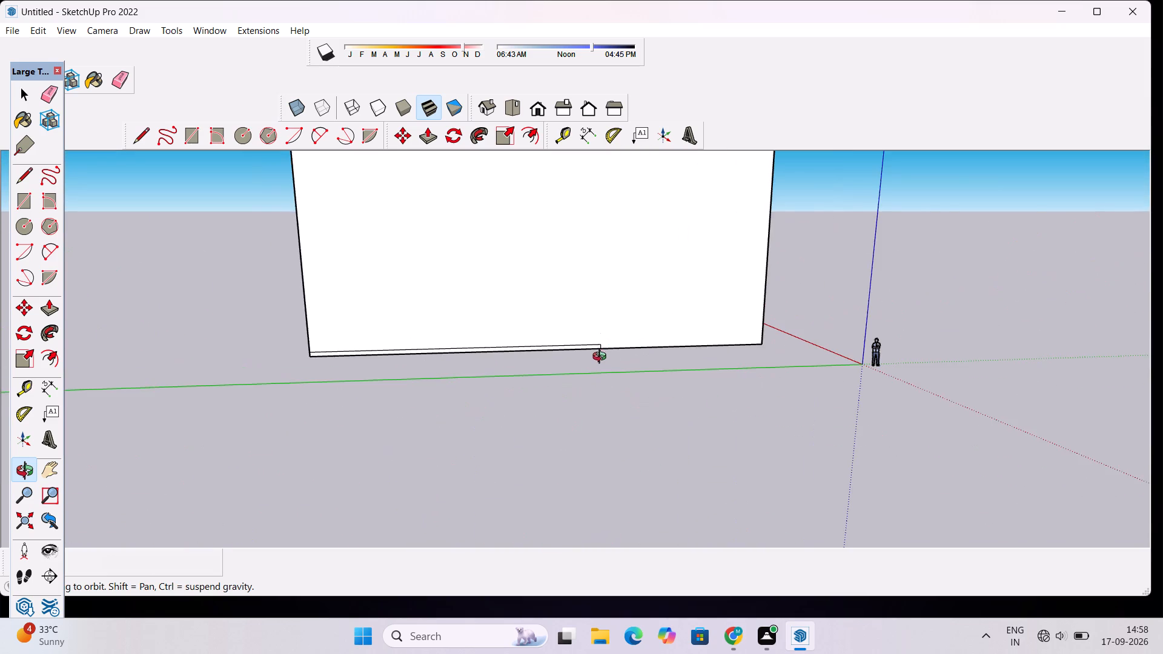
pyautogui.scroll(9, 597, 358)
pyautogui.press('e')
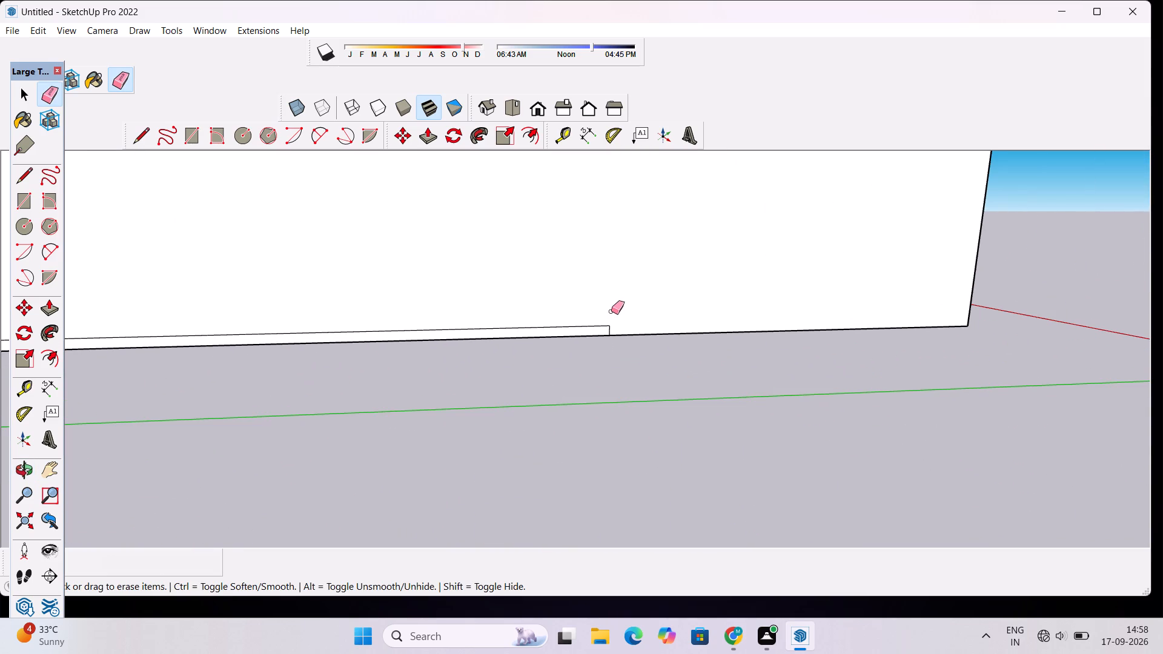
pyautogui.click(611, 319)
pyautogui.scroll(9, 606, 325)
pyautogui.moveTo(600, 318); pyautogui.dragTo(614, 330)
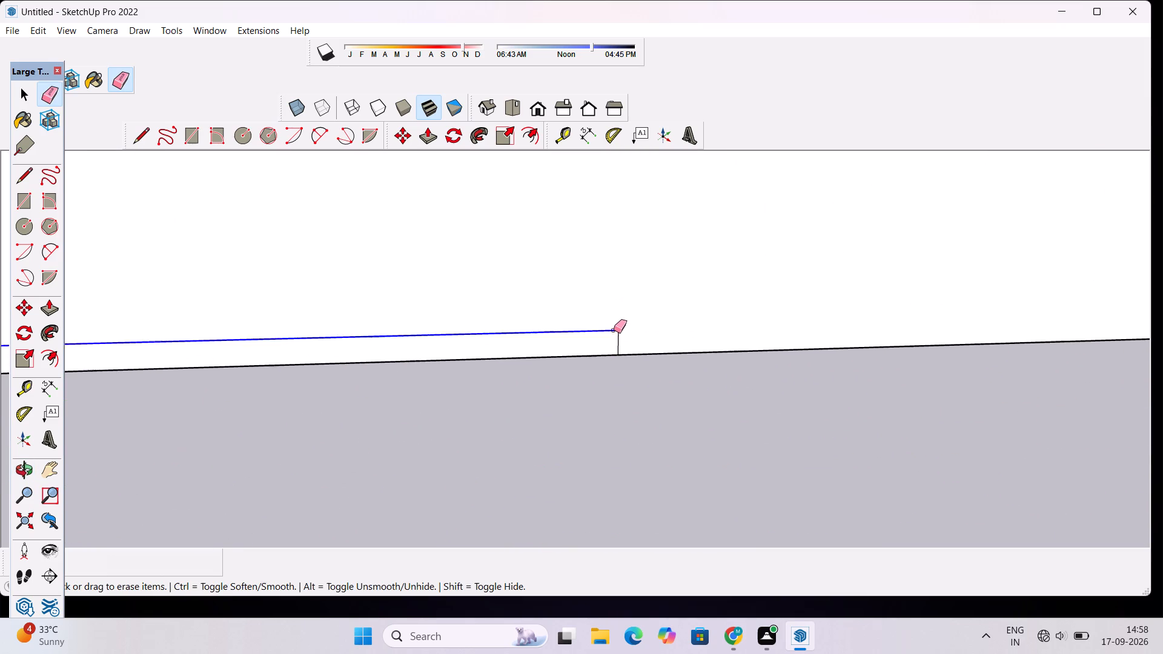
pyautogui.moveTo(614, 330); pyautogui.dragTo(621, 338)
pyautogui.scroll(-3, 567, 303)
# Examine the lower storey's interior, floor slab and side walls from the front of the building.
pyautogui.press('o')
pyautogui.scroll(-2, 526, 284)
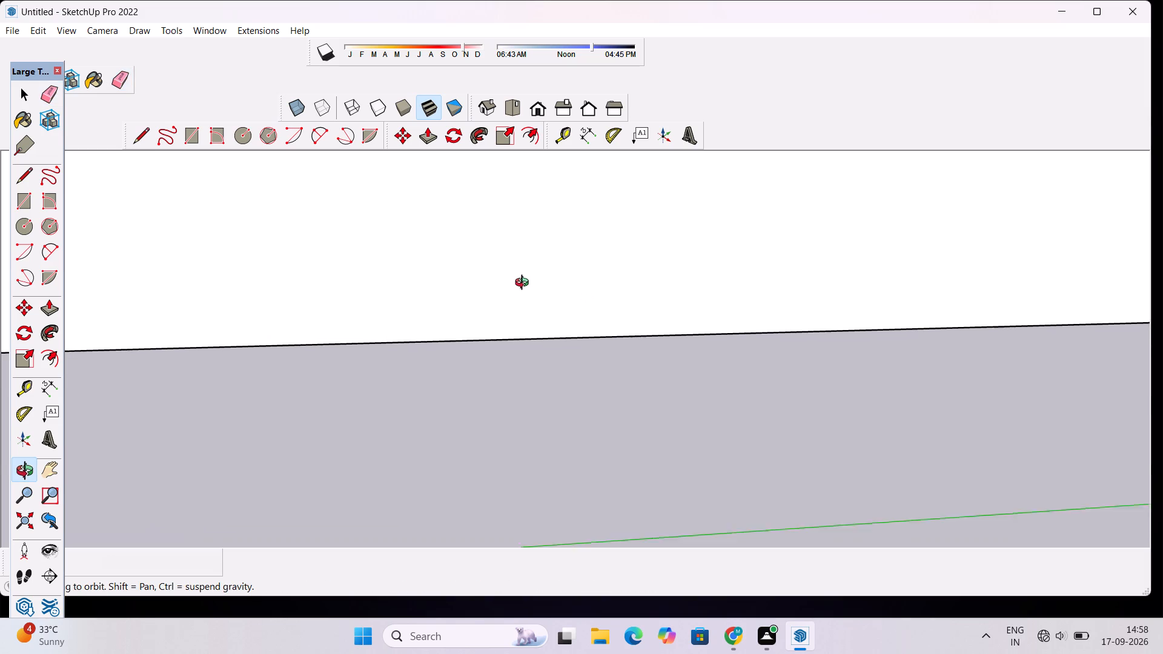
pyautogui.scroll(-12, 525, 284)
pyautogui.moveTo(741, 287); pyautogui.dragTo(411, 309)
pyautogui.scroll(-7, 411, 309)
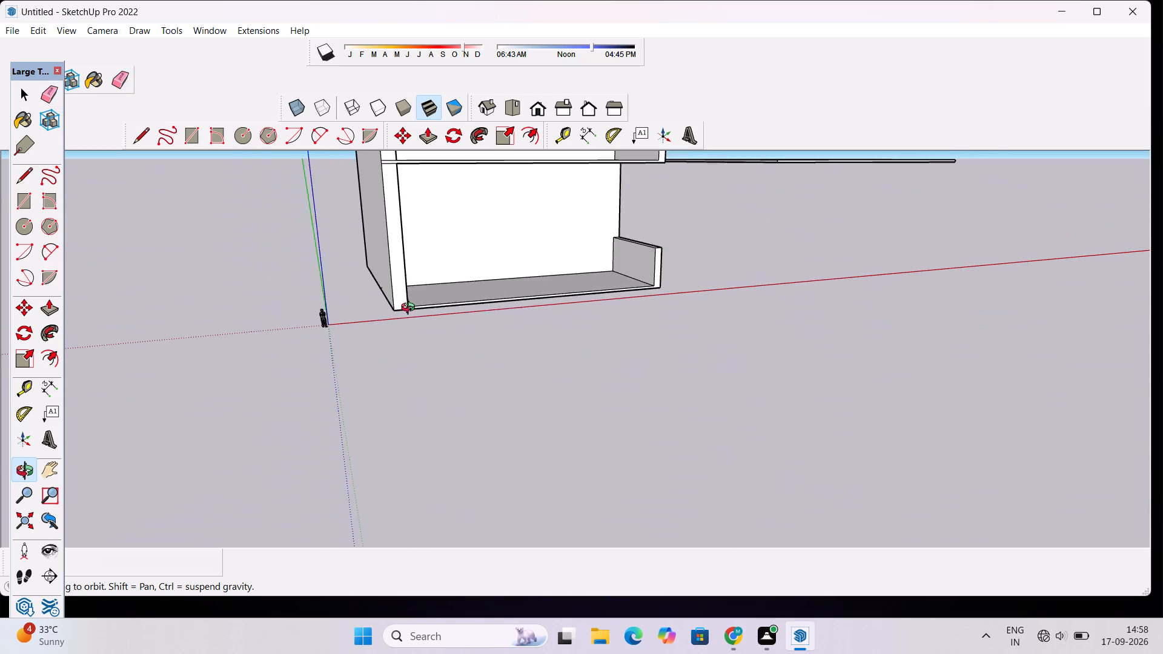
pyautogui.scroll(-2, 411, 309)
pyautogui.moveTo(604, 319); pyautogui.dragTo(503, 419)
pyautogui.scroll(5, 573, 230)
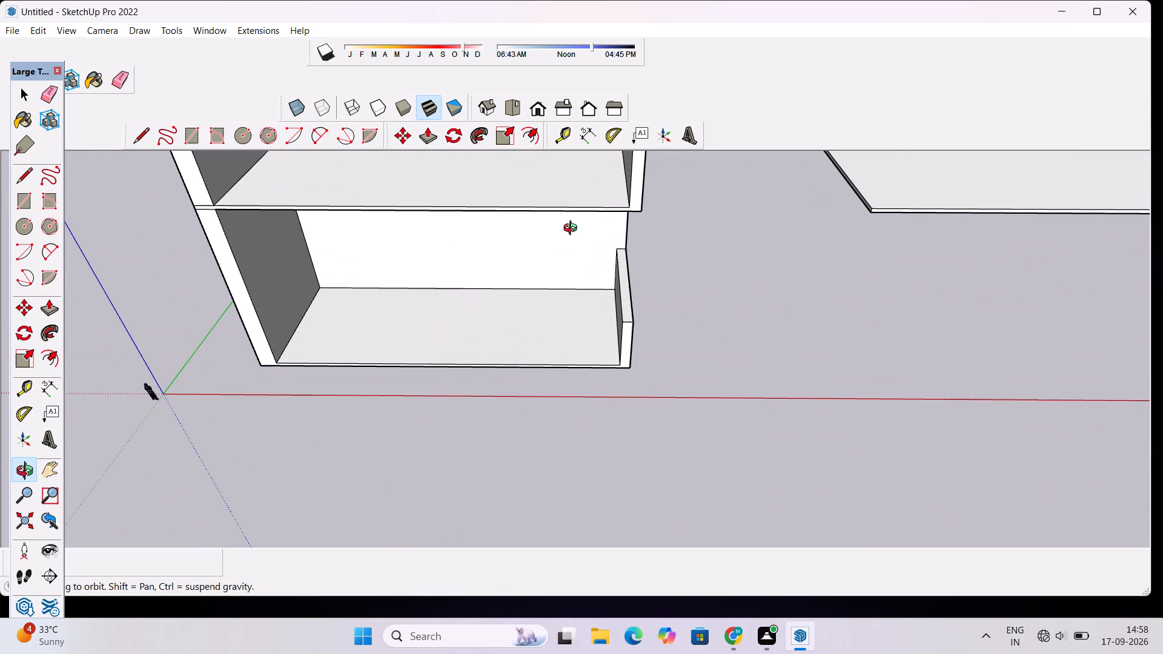
pyautogui.scroll(-3, 573, 230)
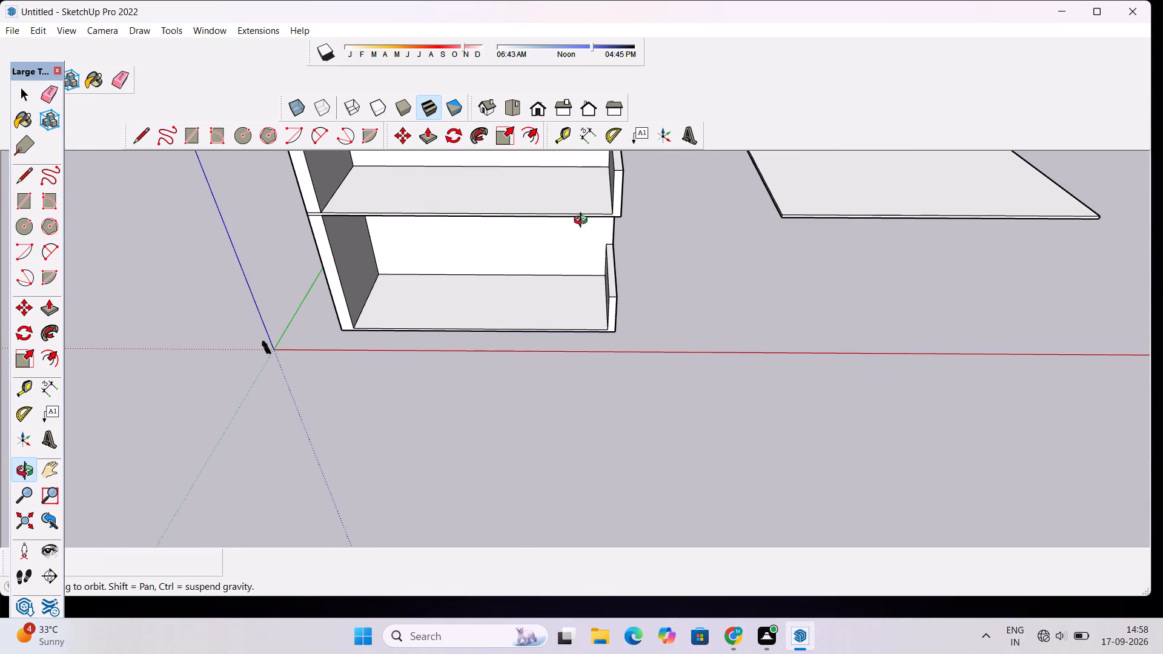
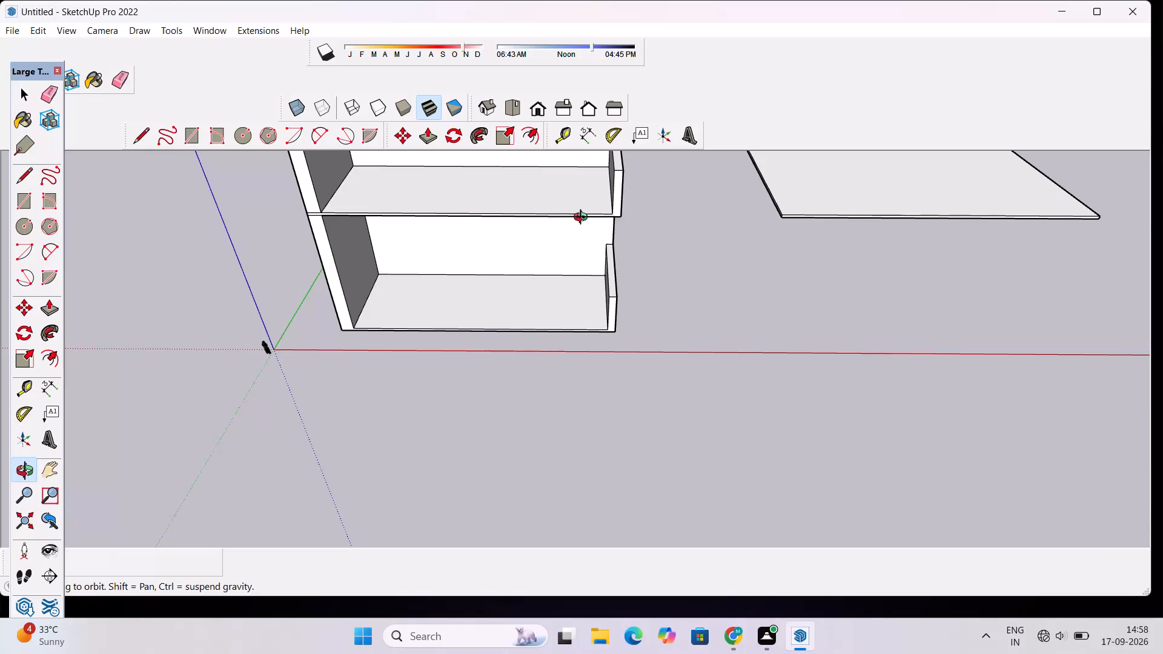
# Examine the two-storey model's open front, side walls and top slab, along with the separate flat slab beside it.
pyautogui.scroll(-1, 575, 246)
pyautogui.keyDown('shift'); pyautogui.moveTo(575, 247); pyautogui.dragTo(563, 329); pyautogui.keyUp('shift')
pyautogui.scroll(-4, 563, 329)
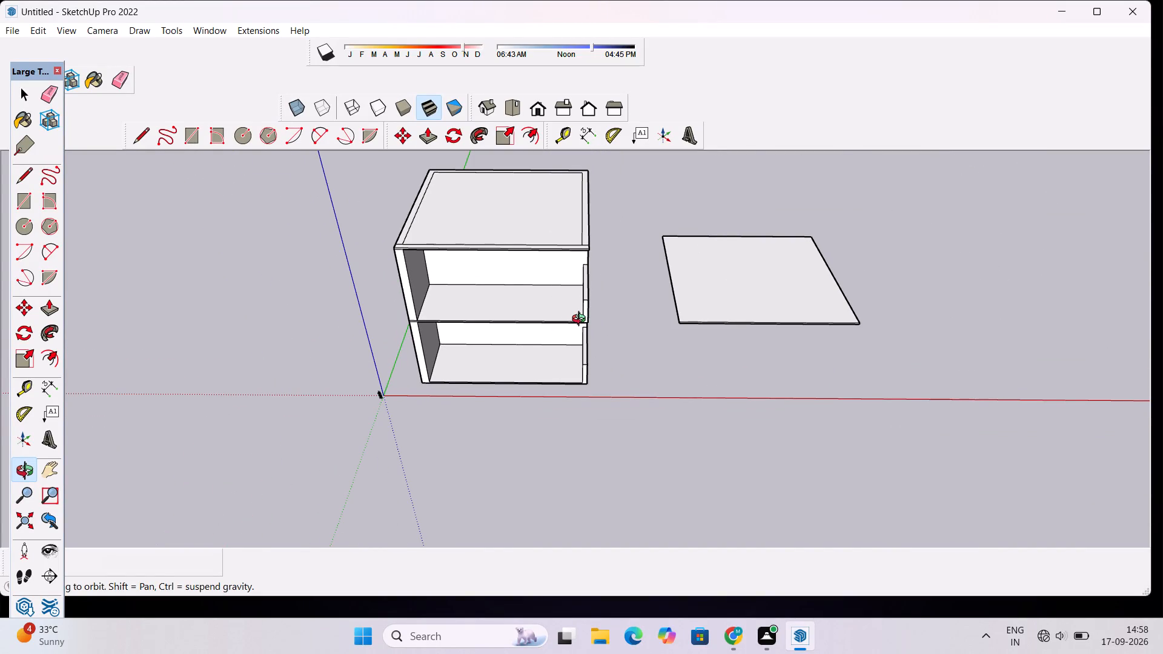
pyautogui.scroll(2, 561, 277)
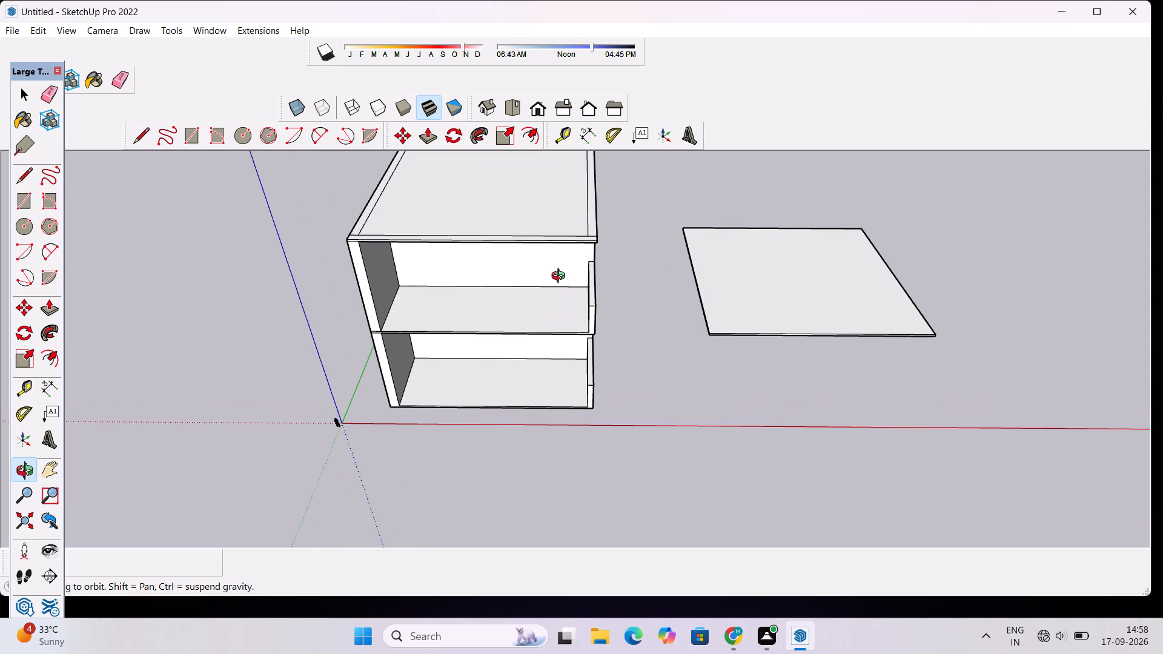
pyautogui.scroll(-3, 561, 277)
pyautogui.keyDown('shift'); pyautogui.moveTo(561, 277); pyautogui.dragTo(558, 313); pyautogui.keyUp('shift')
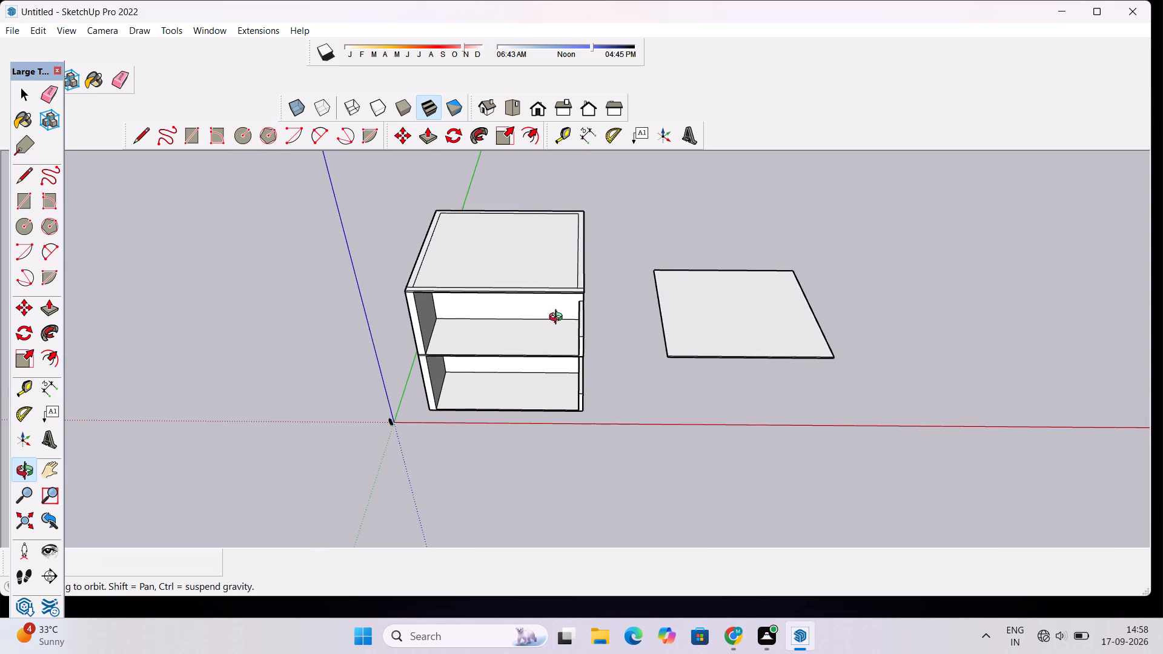
pyautogui.scroll(1, 558, 321)
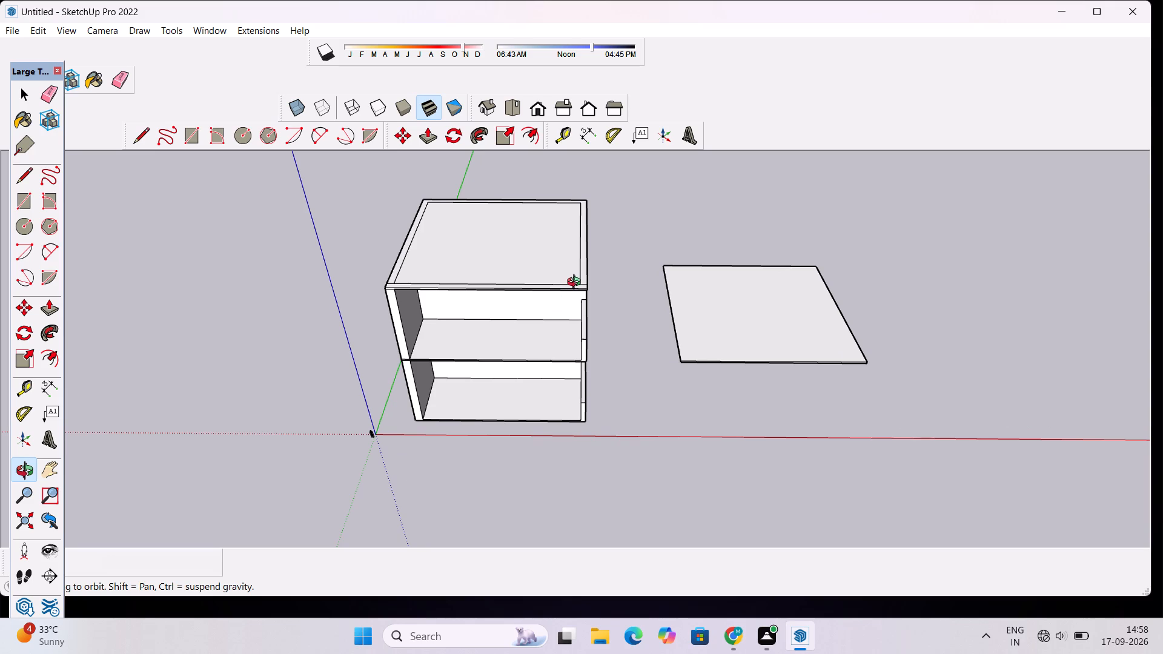
pyautogui.scroll(3, 566, 383)
pyautogui.moveTo(643, 348); pyautogui.dragTo(541, 294)
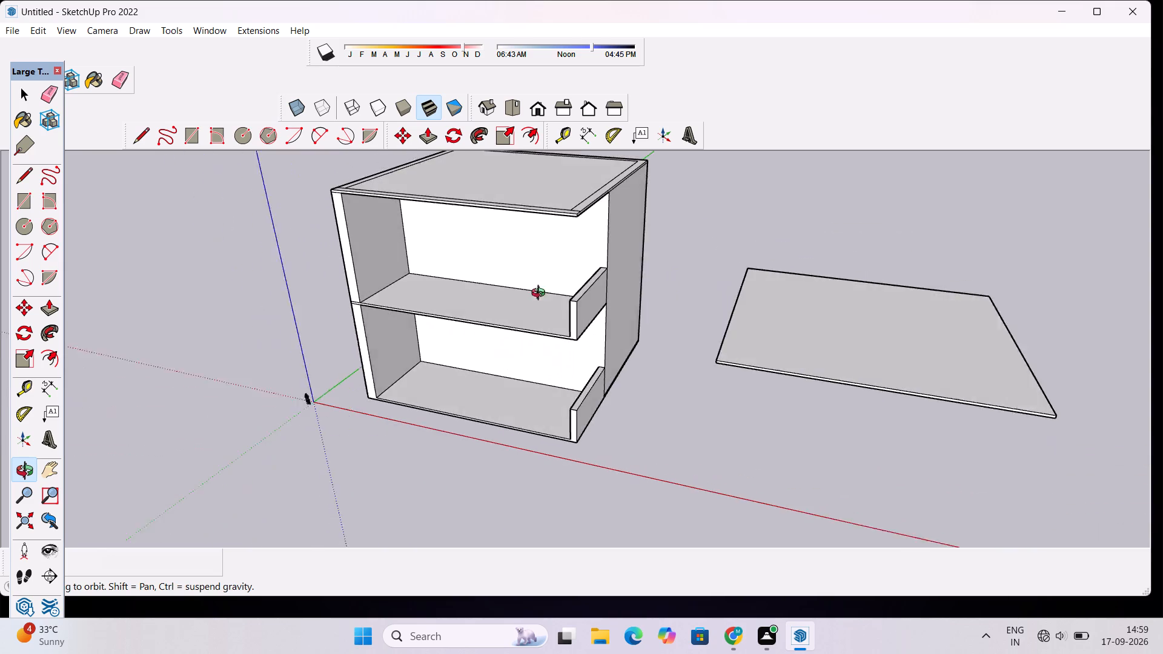
pyautogui.moveTo(541, 294); pyautogui.dragTo(543, 294)
pyautogui.scroll(2, 530, 303)
pyautogui.keyDown('shift'); pyautogui.moveTo(560, 272); pyautogui.dragTo(543, 314); pyautogui.keyUp('shift')
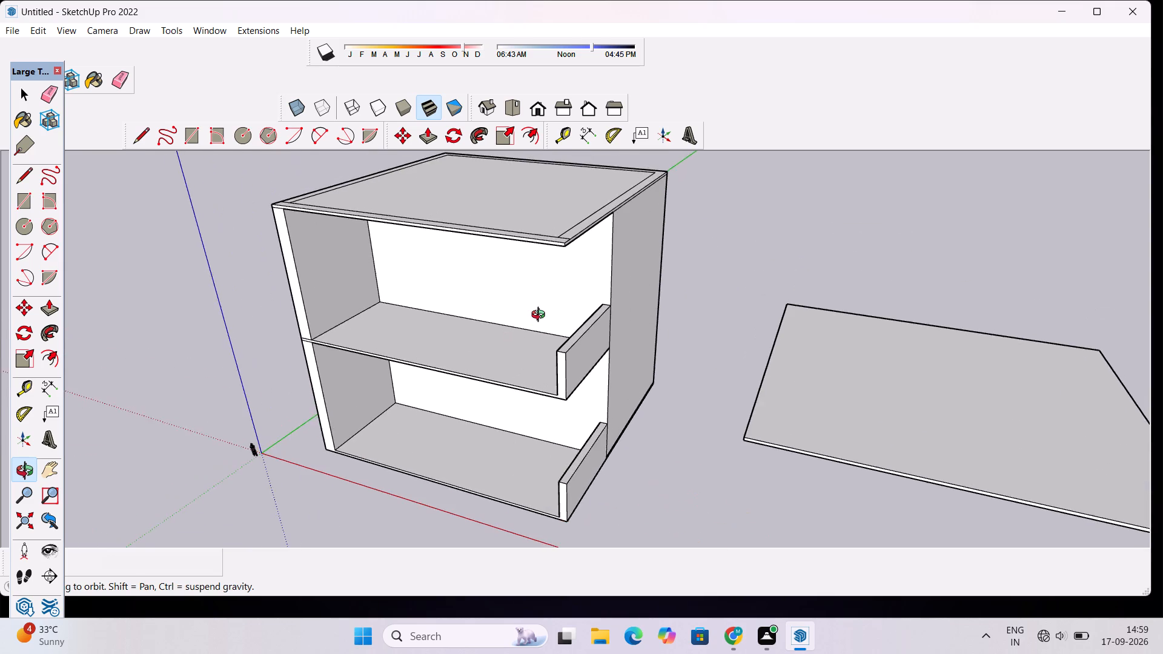
pyautogui.scroll(-5, 541, 316)
pyautogui.moveTo(538, 307); pyautogui.dragTo(583, 392)
pyautogui.scroll(3, 537, 324)
pyautogui.moveTo(532, 303); pyautogui.dragTo(608, 339)
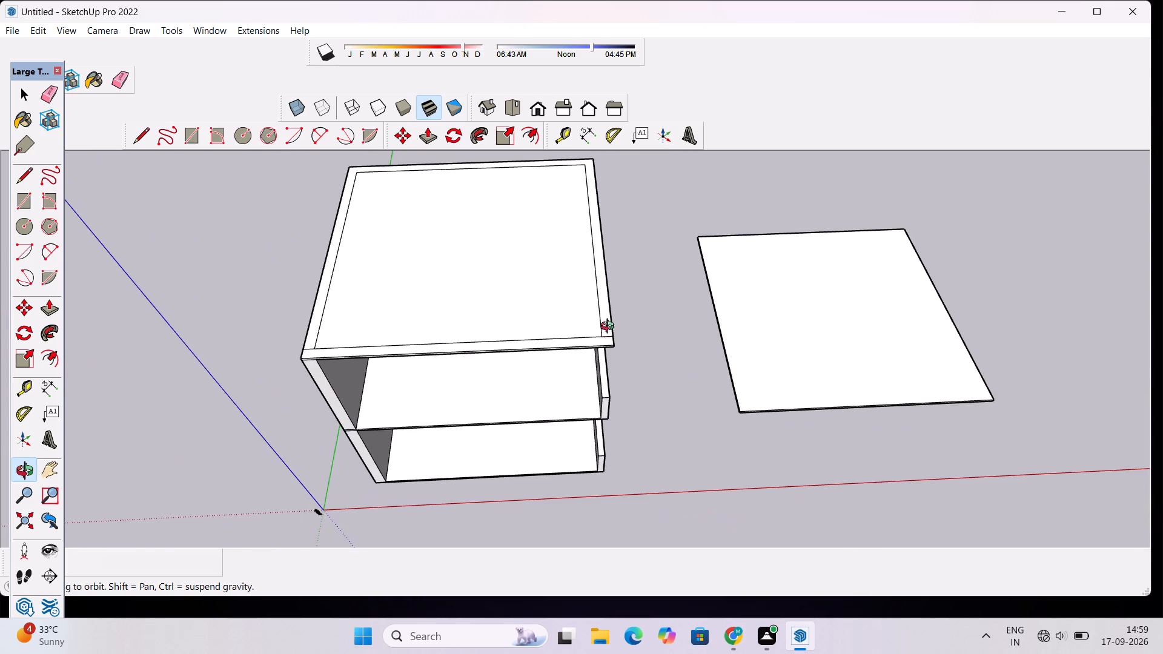
pyautogui.scroll(1, 612, 320)
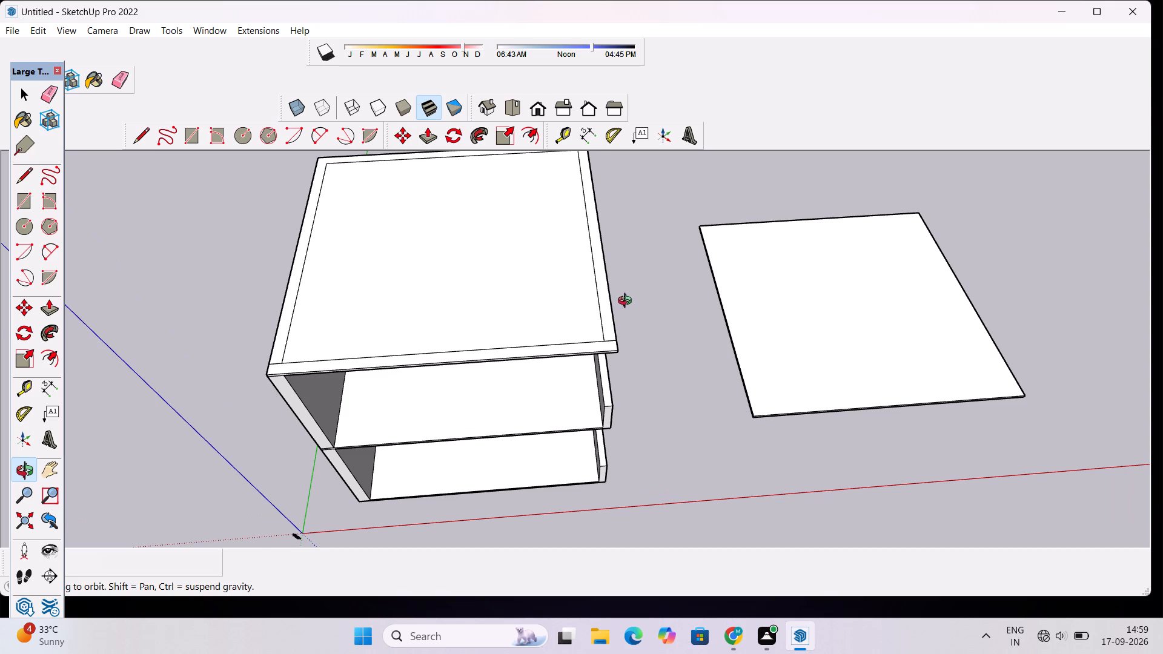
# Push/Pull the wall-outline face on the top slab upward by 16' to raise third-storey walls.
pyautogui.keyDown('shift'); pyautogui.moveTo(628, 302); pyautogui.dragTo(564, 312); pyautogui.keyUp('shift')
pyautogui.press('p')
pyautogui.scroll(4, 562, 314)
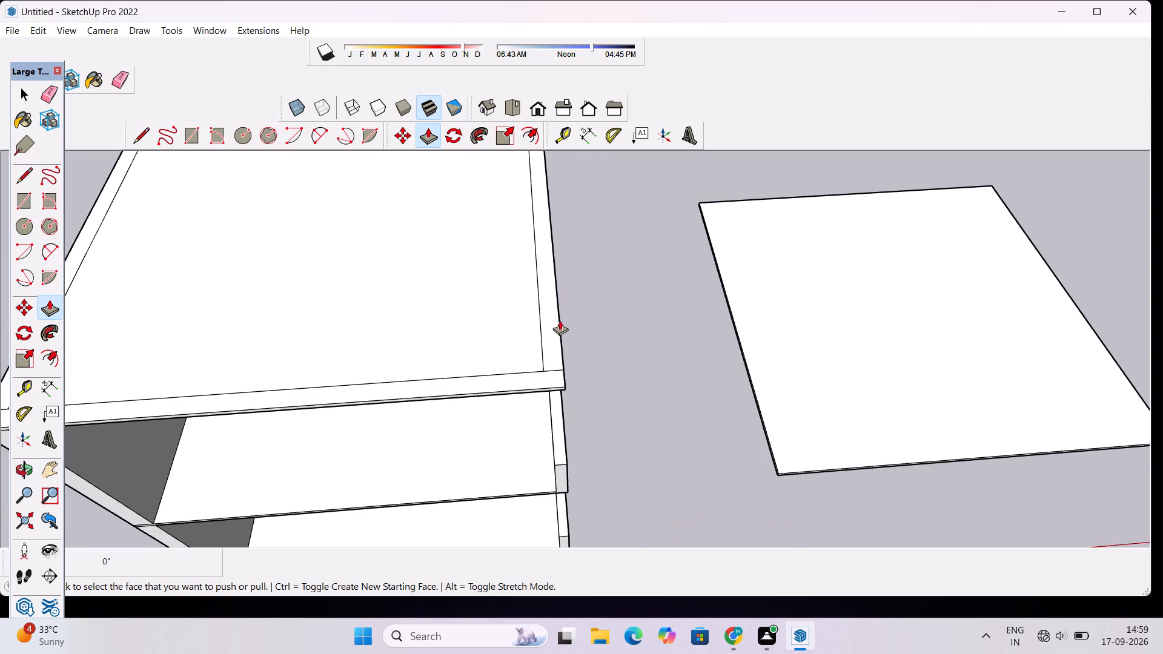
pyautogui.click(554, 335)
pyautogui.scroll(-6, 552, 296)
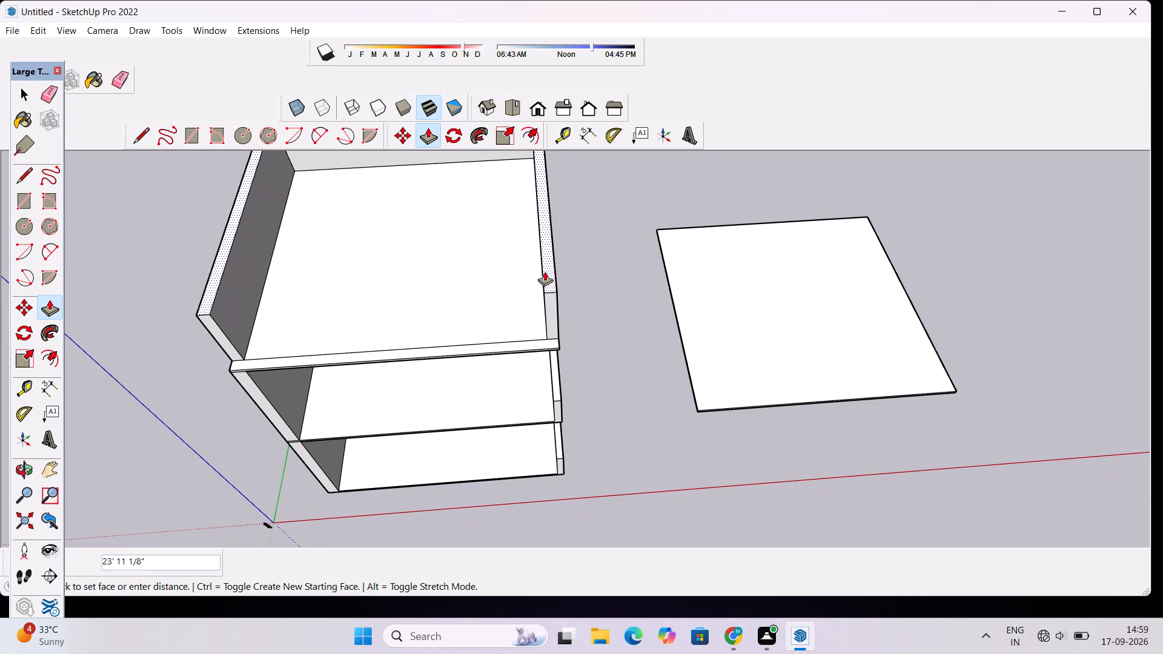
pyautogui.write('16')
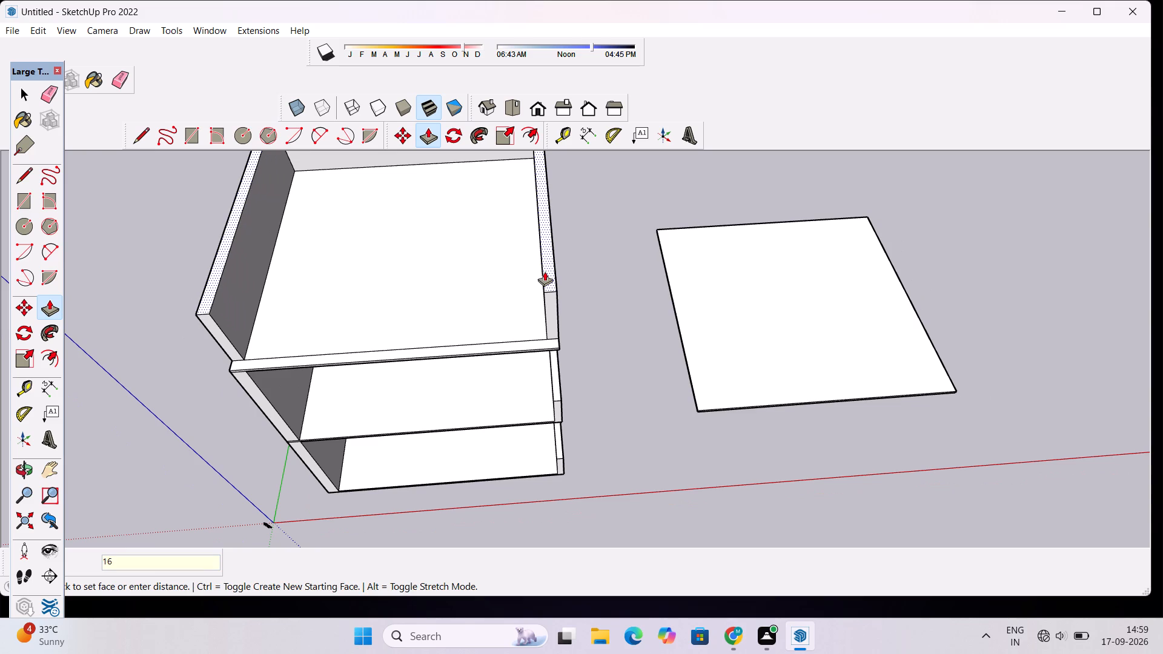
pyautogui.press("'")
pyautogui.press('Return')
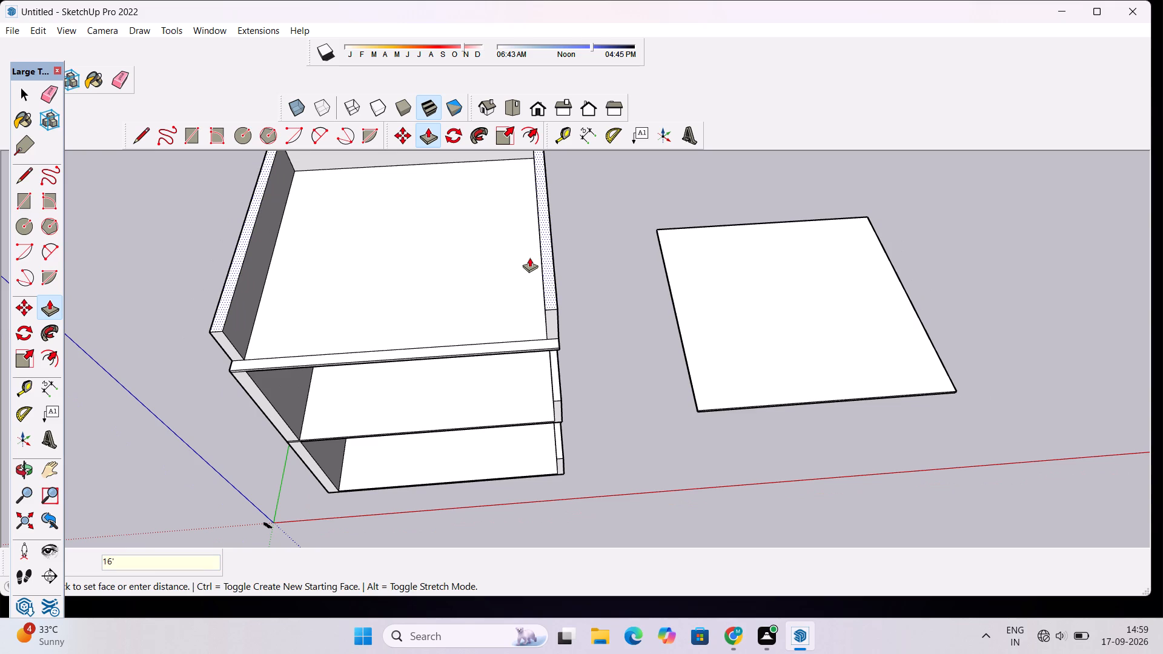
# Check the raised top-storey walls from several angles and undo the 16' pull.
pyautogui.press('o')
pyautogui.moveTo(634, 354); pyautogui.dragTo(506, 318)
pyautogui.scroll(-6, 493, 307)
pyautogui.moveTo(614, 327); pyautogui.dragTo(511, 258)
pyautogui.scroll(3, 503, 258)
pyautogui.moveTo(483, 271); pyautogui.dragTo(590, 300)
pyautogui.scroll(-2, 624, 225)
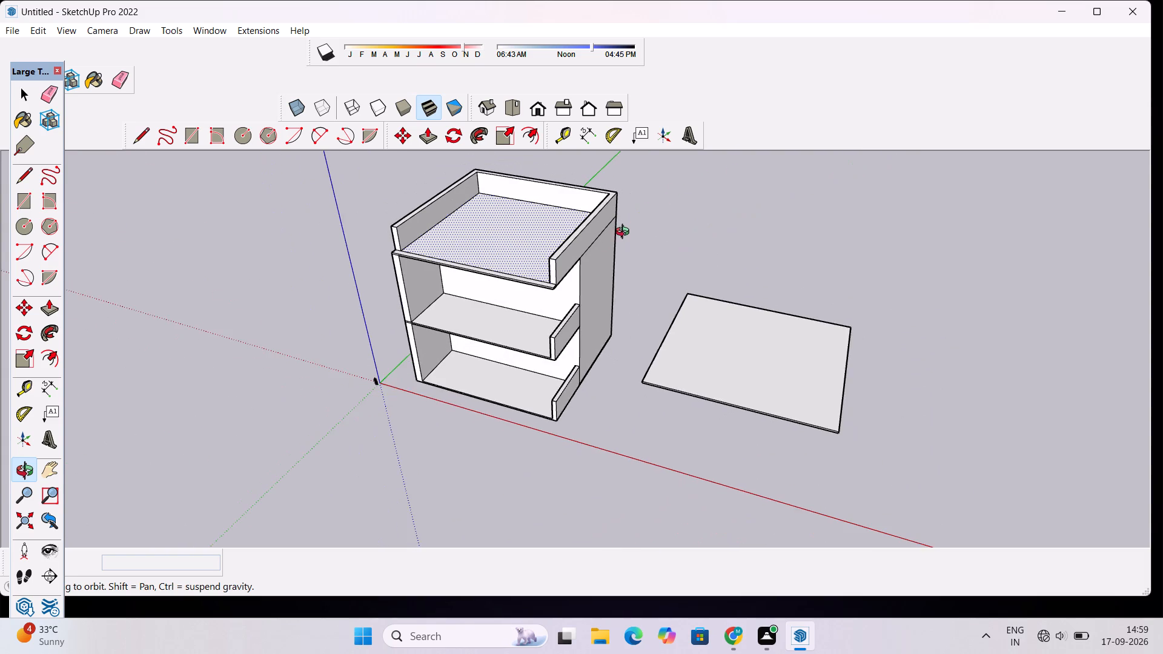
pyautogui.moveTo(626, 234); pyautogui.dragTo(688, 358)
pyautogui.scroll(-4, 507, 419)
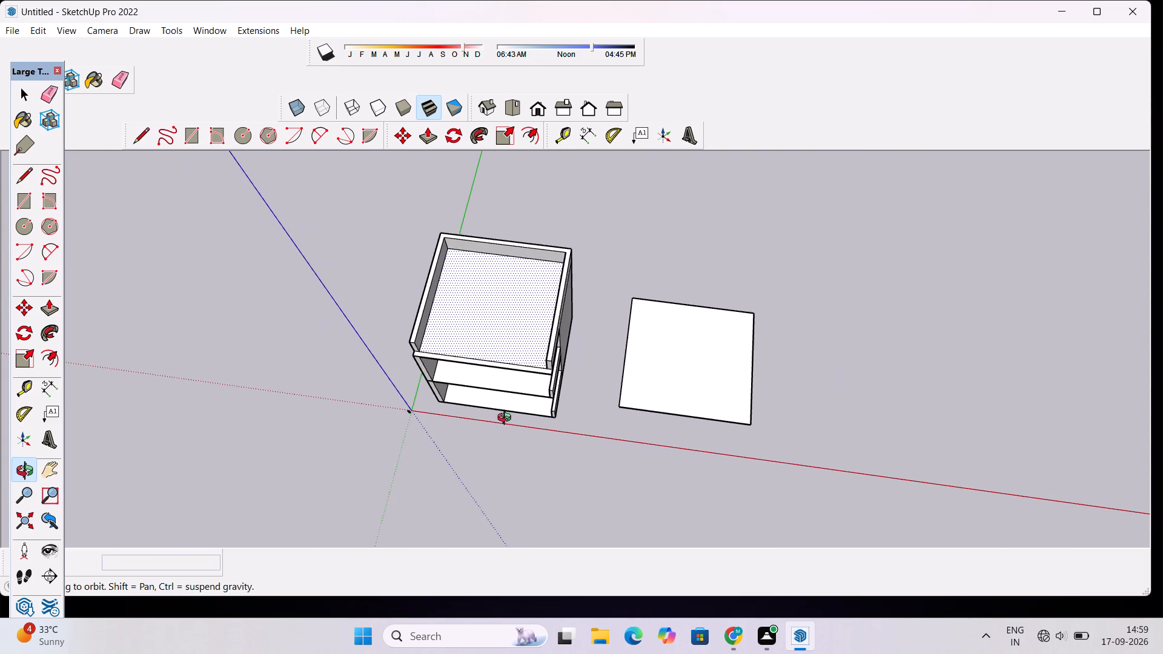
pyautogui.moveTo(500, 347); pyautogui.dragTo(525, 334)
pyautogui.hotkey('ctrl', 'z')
# Inspect the top slab and its wall outline, and clear the selection of the inner face.
pyautogui.scroll(8, 526, 334)
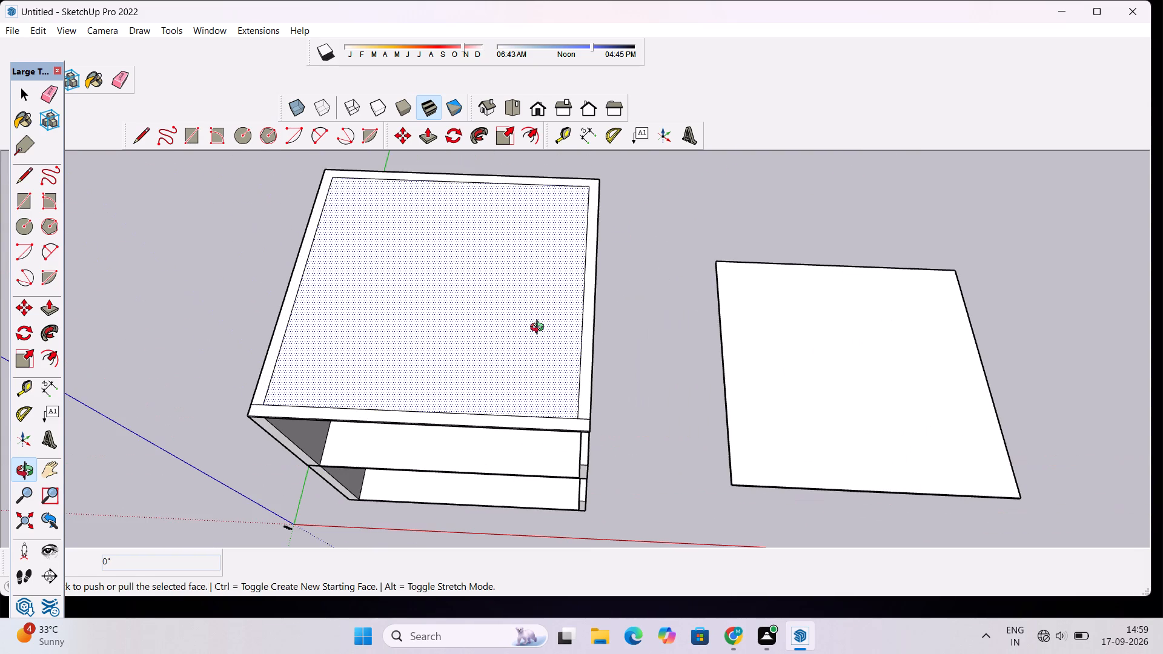
pyautogui.moveTo(520, 409); pyautogui.dragTo(495, 337)
pyautogui.scroll(-5, 495, 337)
pyautogui.keyDown('shift'); pyautogui.moveTo(495, 337); pyautogui.dragTo(585, 368); pyautogui.keyUp('shift')
pyautogui.scroll(4, 565, 378)
pyautogui.moveTo(486, 376); pyautogui.dragTo(611, 365)
pyautogui.scroll(-6, 620, 350)
pyautogui.moveTo(744, 331); pyautogui.dragTo(743, 335)
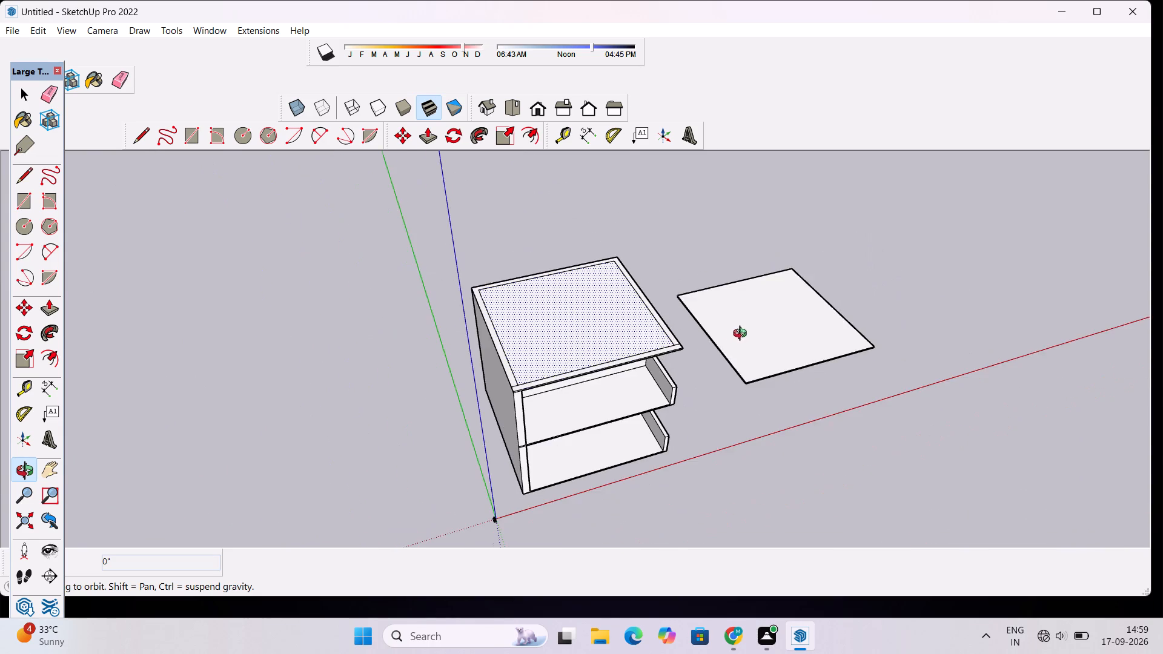
pyautogui.moveTo(743, 335); pyautogui.dragTo(628, 411)
pyautogui.scroll(4, 597, 286)
pyautogui.keyDown('shift'); pyautogui.moveTo(613, 314); pyautogui.dragTo(611, 200); pyautogui.keyUp('shift')
pyautogui.press('space')
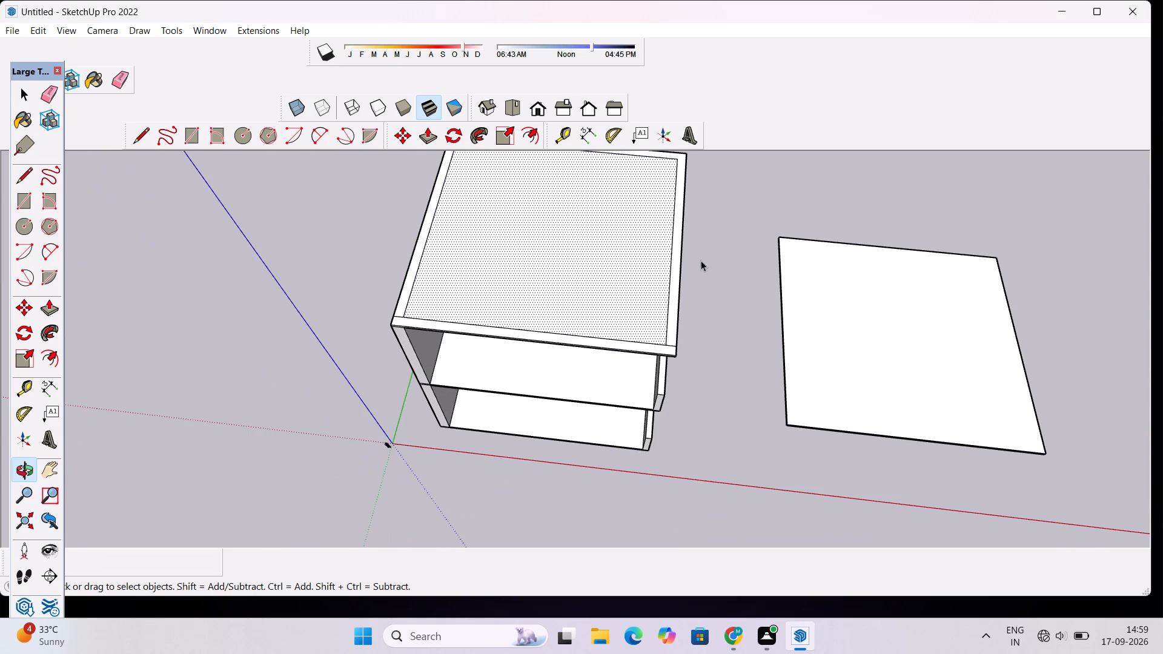
pyautogui.click(714, 245)
# Examine the two storeys' interiors, low front side walls and overhanging top slab from different angles.
pyautogui.press('o')
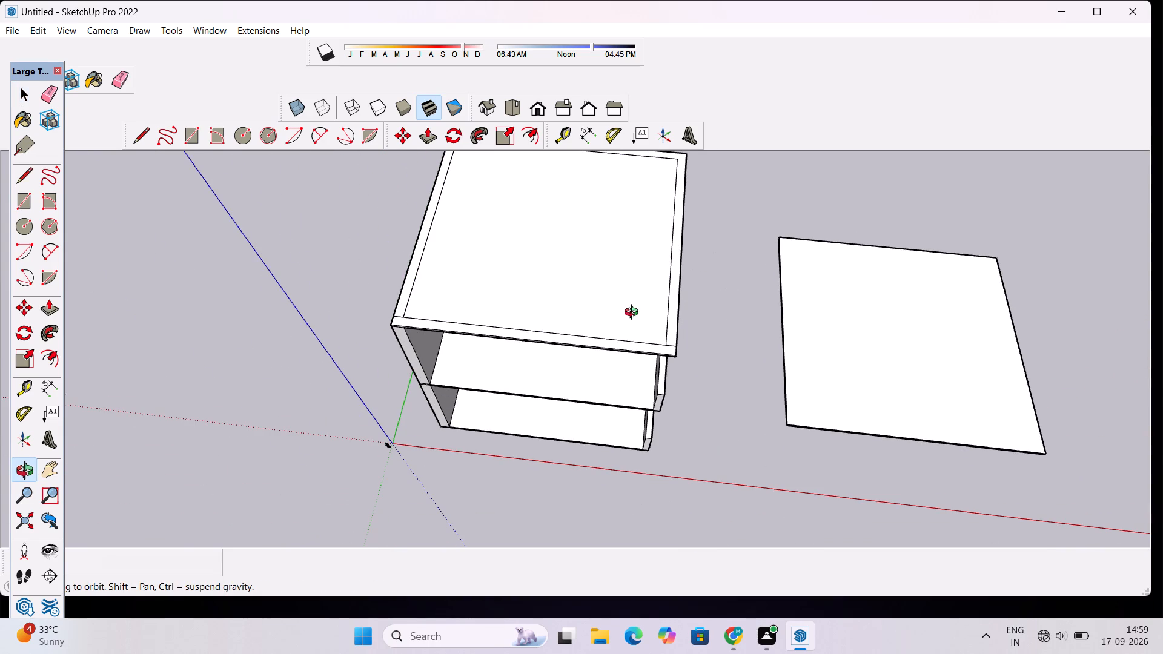
pyautogui.scroll(-5, 634, 314)
pyautogui.moveTo(296, 314); pyautogui.dragTo(359, 331)
pyautogui.moveTo(588, 449); pyautogui.dragTo(557, 347)
pyautogui.scroll(3, 556, 346)
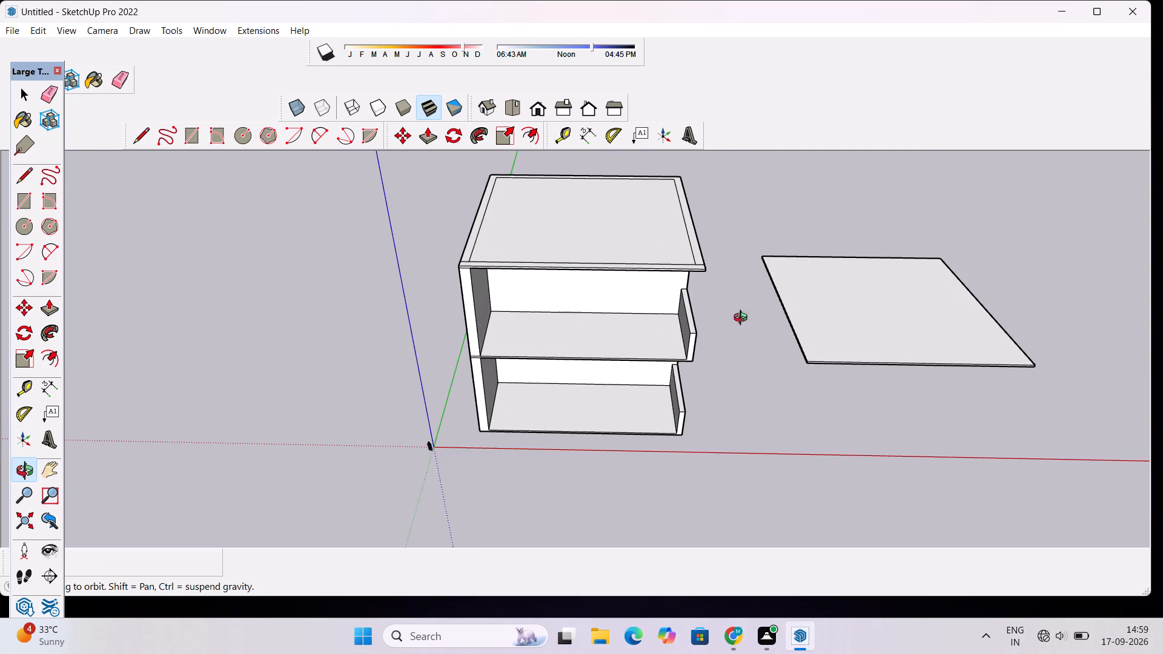
pyautogui.scroll(5, 807, 318)
pyautogui.keyDown('shift'); pyautogui.moveTo(886, 347); pyautogui.dragTo(699, 347); pyautogui.keyUp('shift')
pyautogui.scroll(-5, 698, 347)
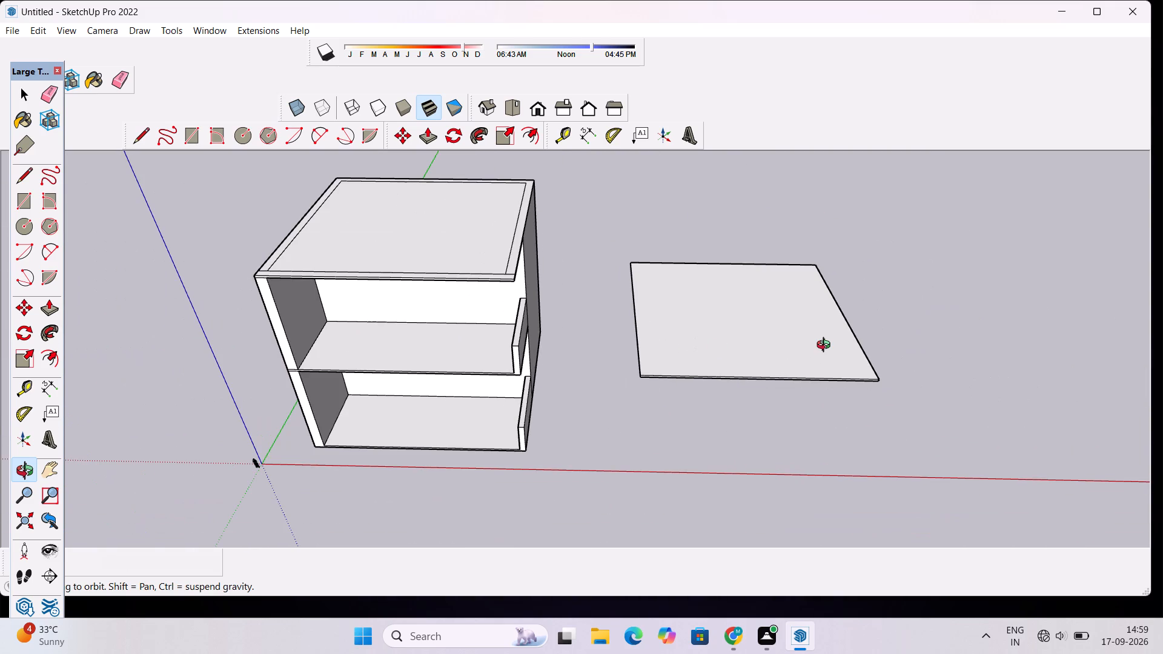
pyautogui.scroll(4, 595, 392)
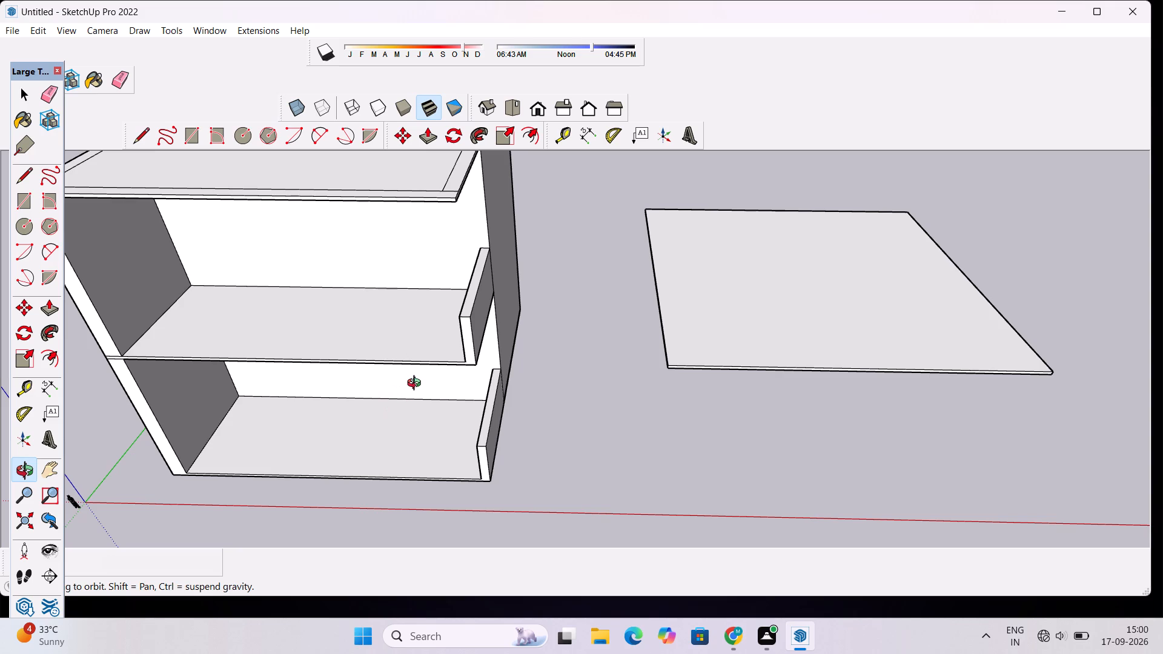
pyautogui.scroll(-4, 448, 407)
pyautogui.moveTo(535, 403); pyautogui.dragTo(432, 325)
pyautogui.scroll(4, 479, 317)
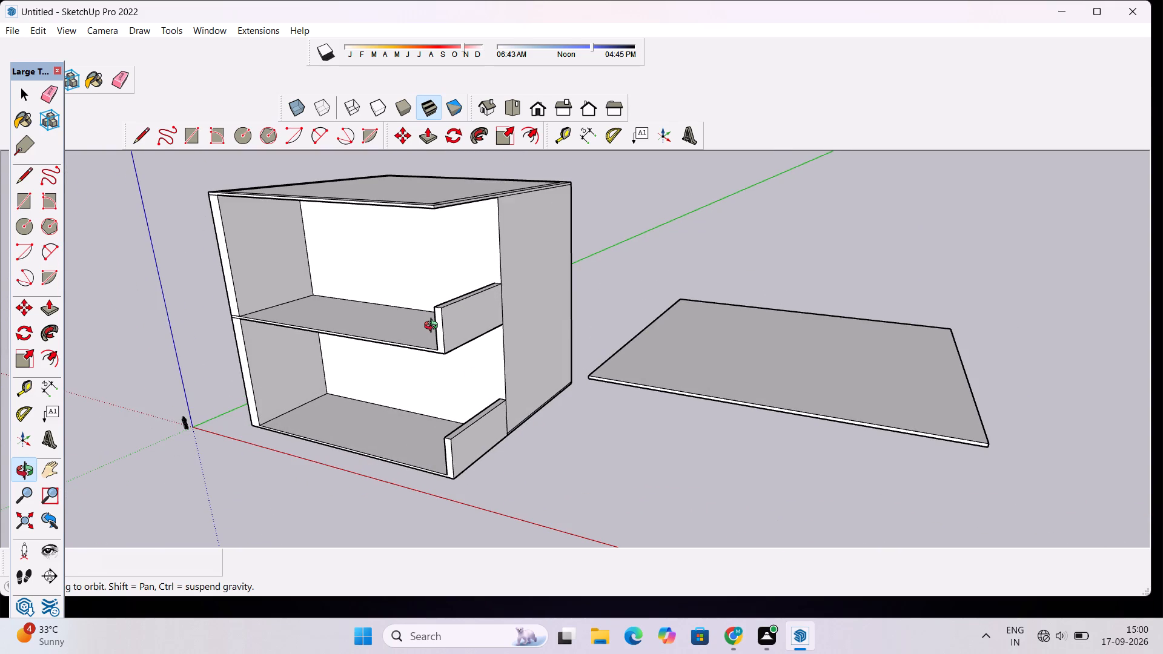
pyautogui.scroll(-1, 434, 327)
pyautogui.keyDown('shift'); pyautogui.moveTo(438, 329); pyautogui.dragTo(445, 377); pyautogui.keyUp('shift')
pyautogui.scroll(1, 448, 370)
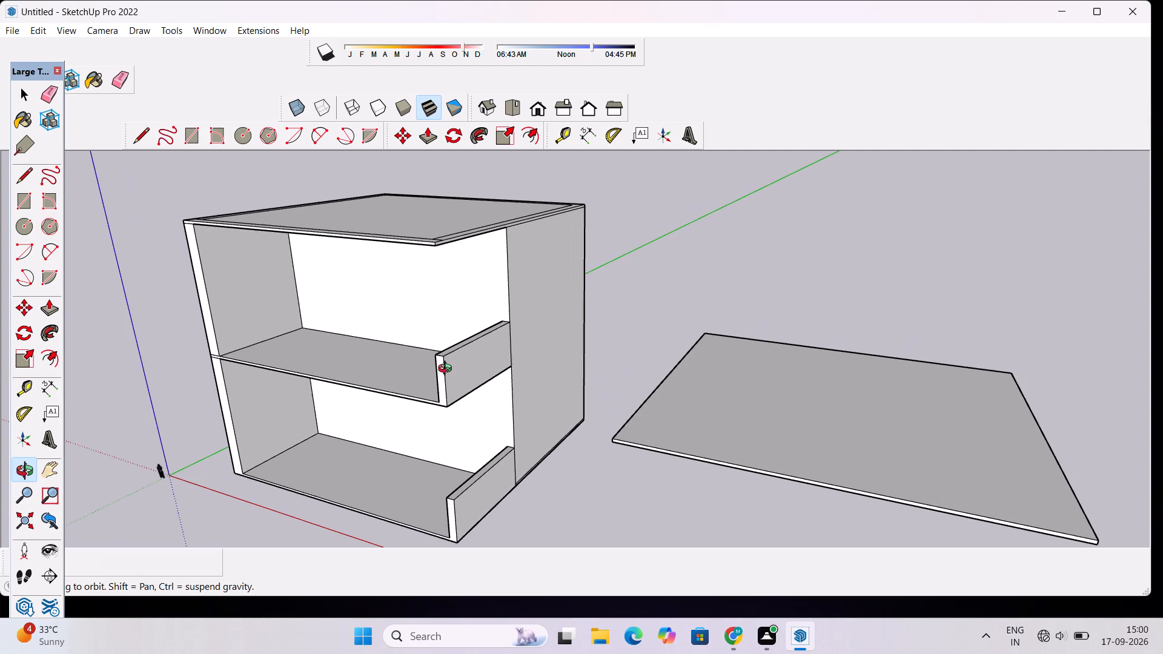
pyautogui.moveTo(448, 369); pyautogui.dragTo(615, 381)
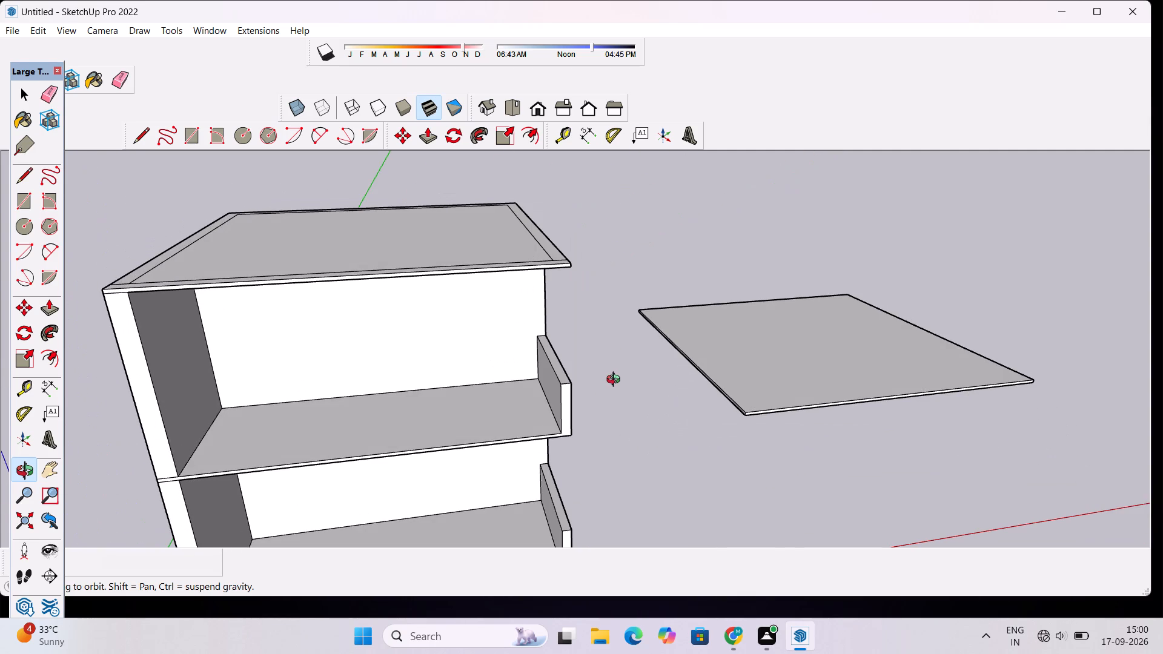
pyautogui.scroll(-2, 616, 381)
pyautogui.keyDown('shift'); pyautogui.moveTo(606, 392); pyautogui.dragTo(520, 376); pyautogui.keyUp('shift')
pyautogui.scroll(3, 520, 376)
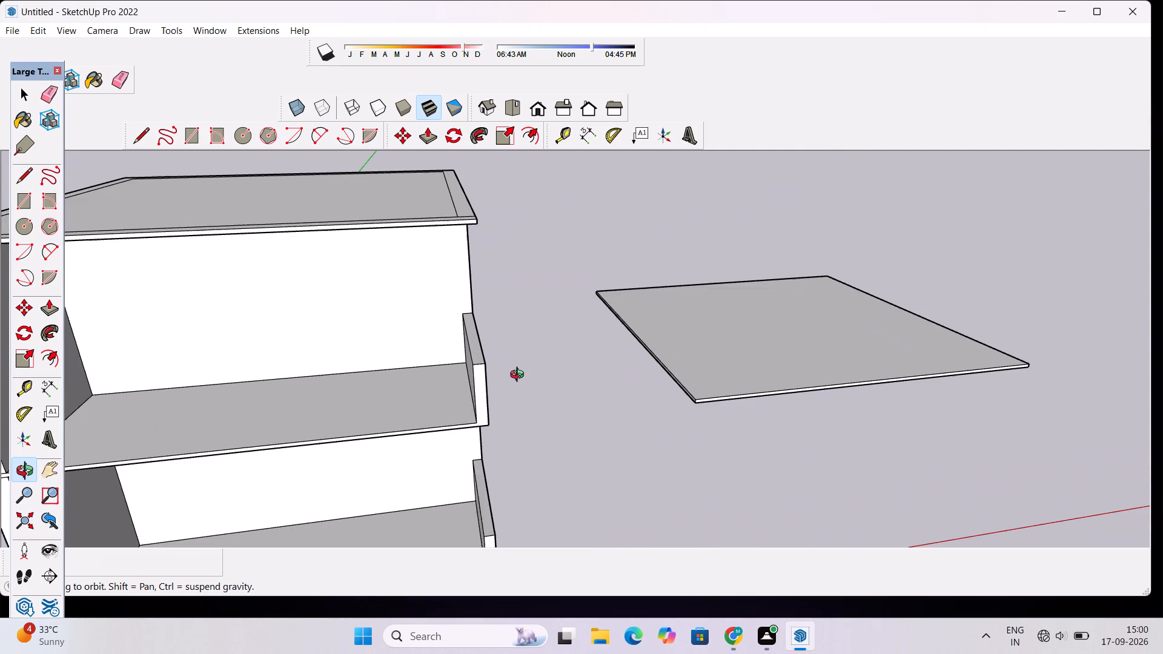
pyautogui.scroll(-3, 520, 376)
pyautogui.moveTo(571, 389); pyautogui.dragTo(450, 420)
pyautogui.scroll(3, 442, 411)
pyautogui.moveTo(352, 394); pyautogui.dragTo(636, 344)
pyautogui.scroll(-5, 662, 329)
pyautogui.moveTo(750, 330); pyautogui.dragTo(532, 438)
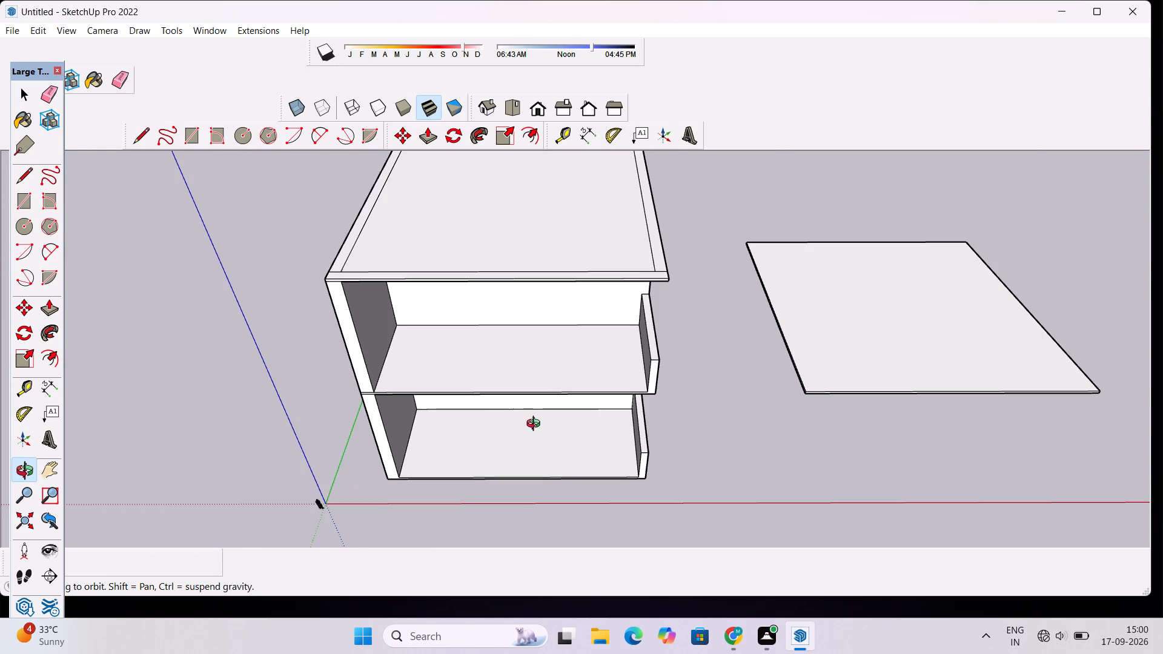
# Inspect the two floors close up and the wall outline on the top slab from above.
pyautogui.scroll(-1, 534, 414)
pyautogui.scroll(3, 534, 414)
pyautogui.keyDown('shift'); pyautogui.moveTo(568, 397); pyautogui.dragTo(513, 391); pyautogui.keyUp('shift')
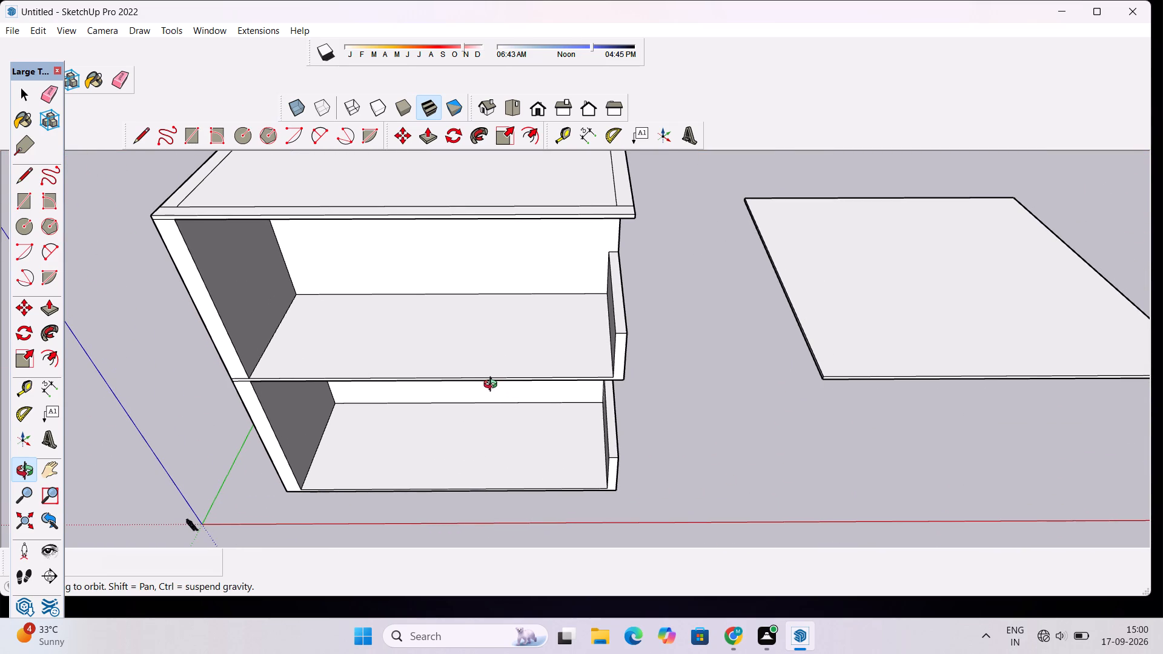
pyautogui.scroll(-3, 493, 386)
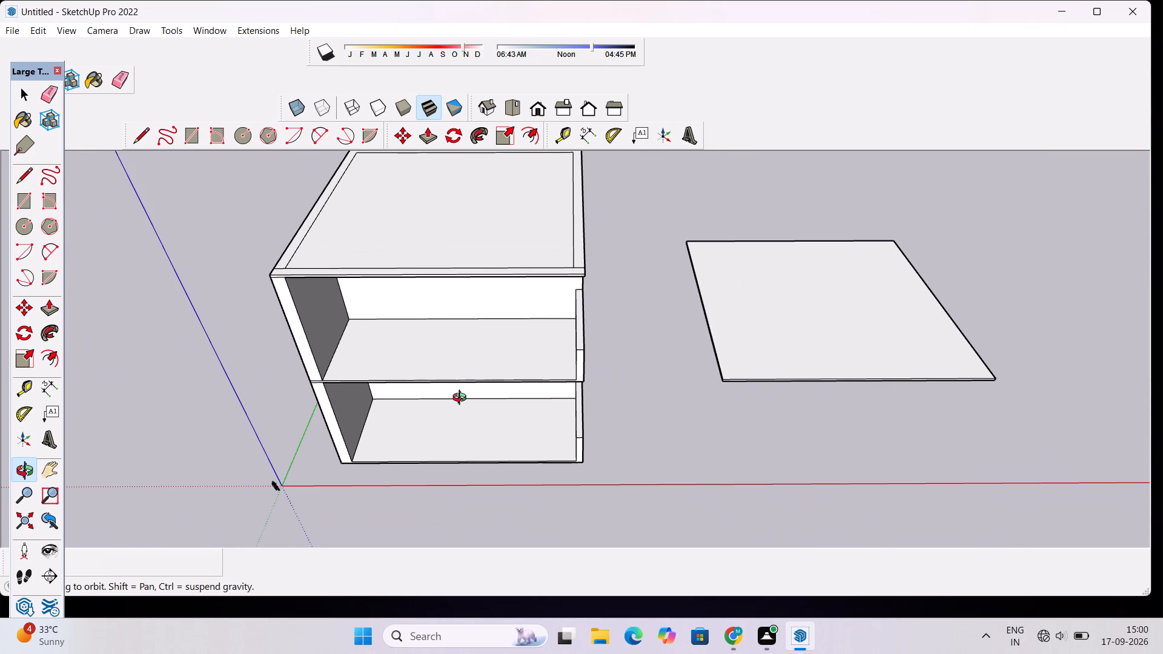
pyautogui.scroll(3, 462, 399)
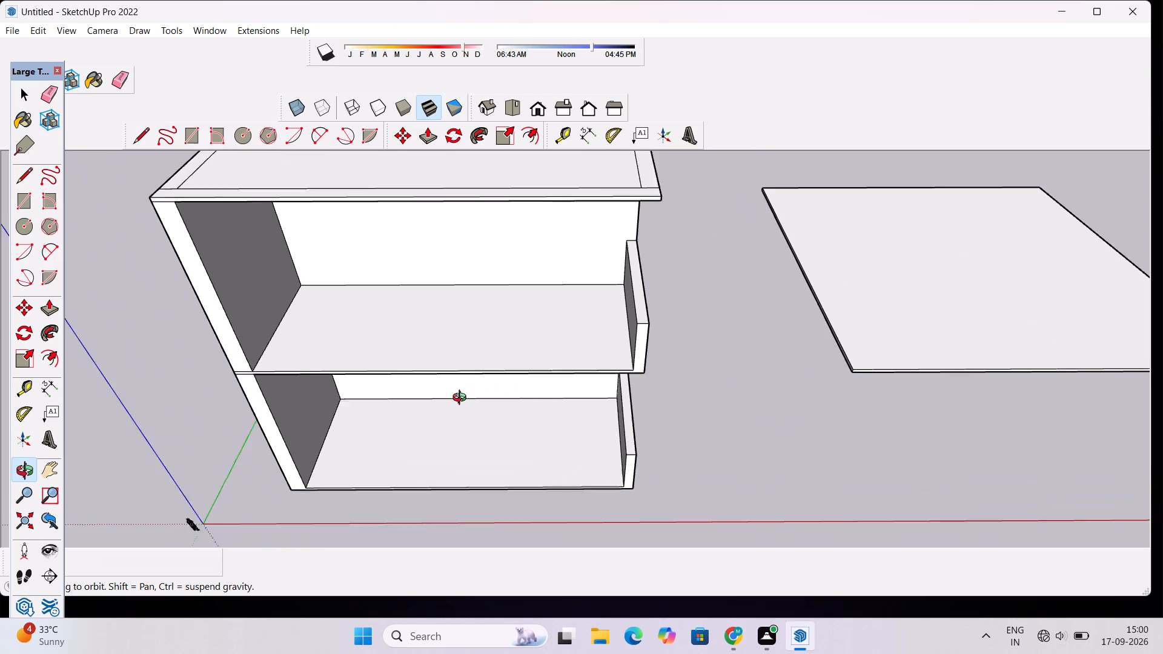
pyautogui.scroll(1, 462, 399)
pyautogui.moveTo(448, 409); pyautogui.dragTo(506, 413)
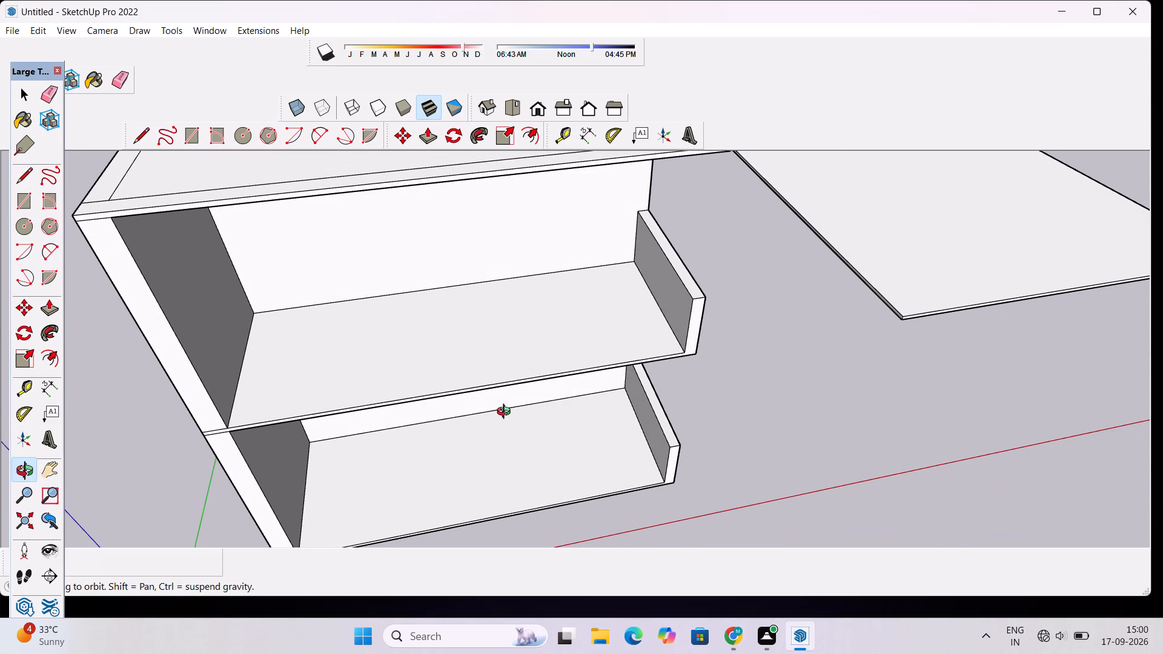
pyautogui.keyDown('shift'); pyautogui.moveTo(507, 410); pyautogui.dragTo(500, 453); pyautogui.keyUp('shift')
pyautogui.scroll(-6, 500, 454)
pyautogui.moveTo(628, 432); pyautogui.dragTo(585, 356)
pyautogui.moveTo(466, 369); pyautogui.dragTo(482, 467)
pyautogui.scroll(2, 508, 384)
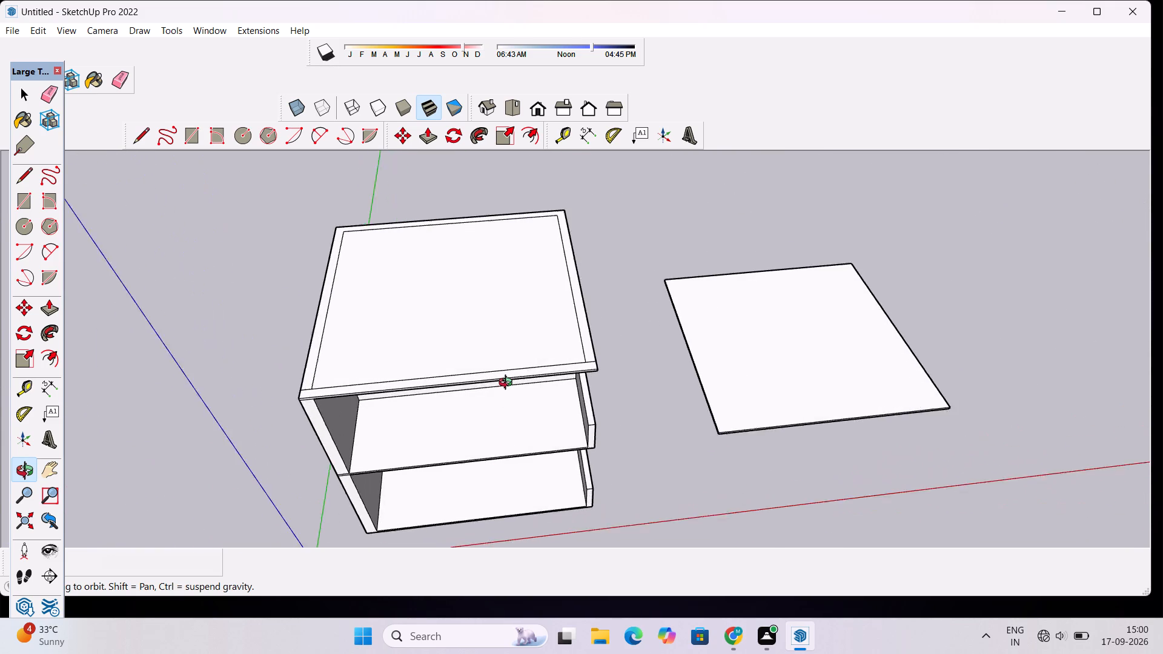
pyautogui.scroll(1, 508, 384)
pyautogui.keyDown('shift'); pyautogui.moveTo(508, 380); pyautogui.dragTo(516, 412); pyautogui.keyUp('shift')
pyautogui.scroll(2, 516, 412)
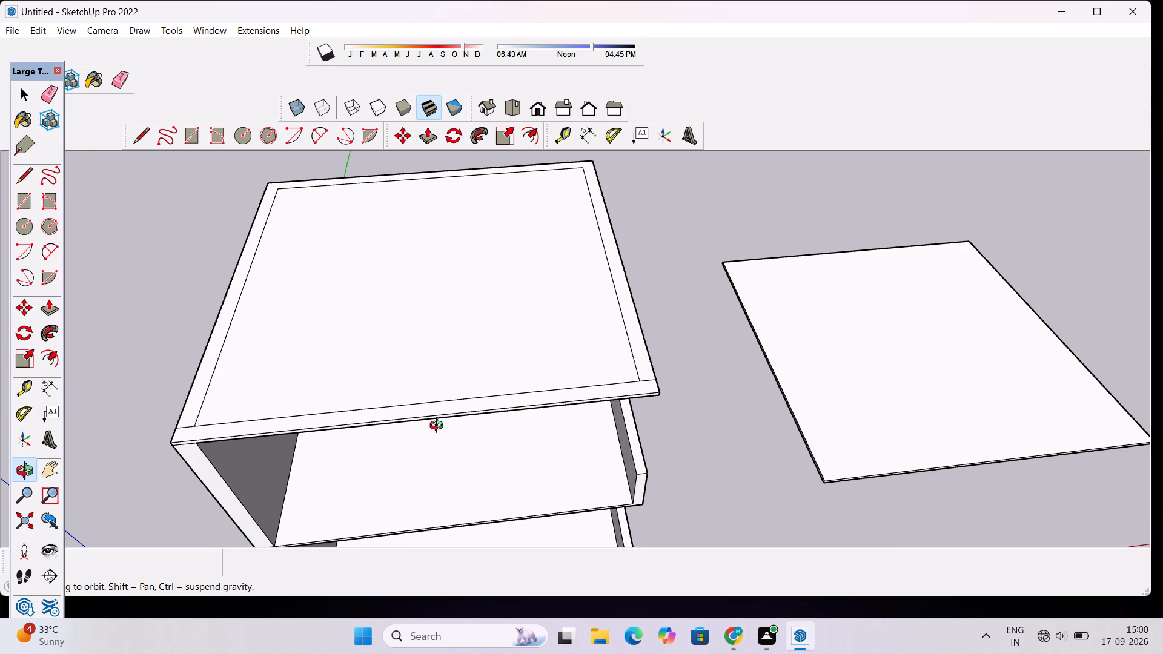
pyautogui.scroll(-5, 439, 427)
pyautogui.moveTo(406, 427); pyautogui.dragTo(541, 406)
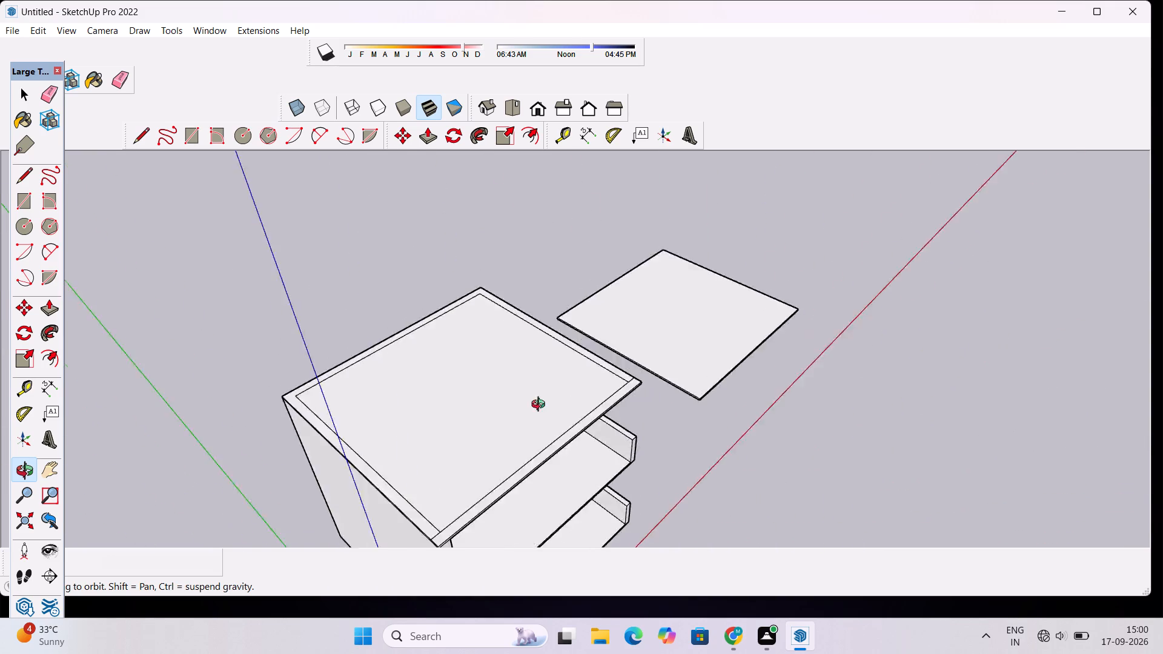
pyautogui.moveTo(541, 406); pyautogui.dragTo(448, 467)
pyautogui.moveTo(470, 486); pyautogui.dragTo(380, 459)
pyautogui.scroll(3, 376, 457)
pyautogui.keyDown('shift'); pyautogui.moveTo(376, 455); pyautogui.dragTo(469, 440); pyautogui.keyUp('shift')
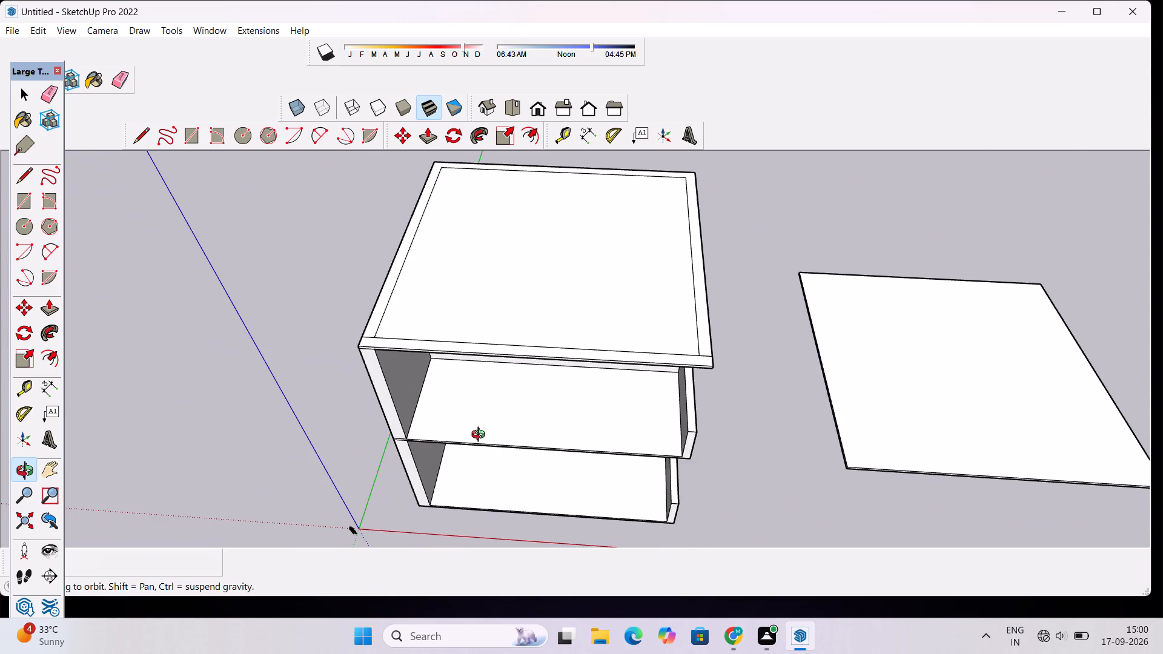
pyautogui.scroll(3, 488, 392)
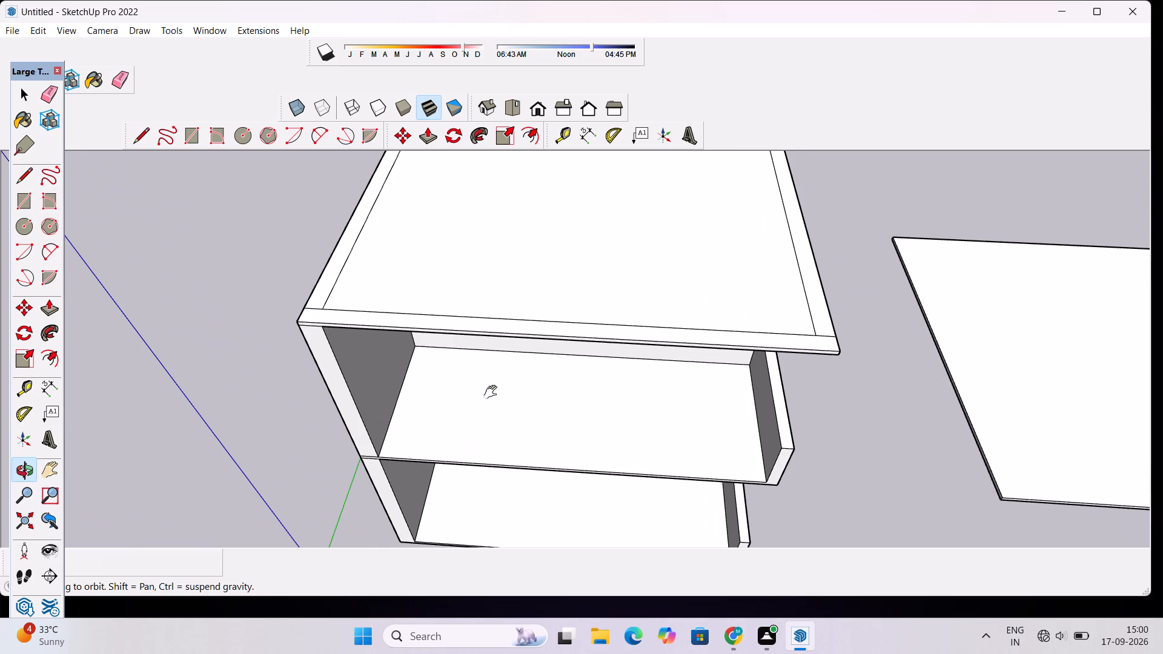
# Inspect the top slab's wall outline and its front overhang from above and from the low side wall's side.
pyautogui.keyDown('shift'); pyautogui.moveTo(493, 392); pyautogui.dragTo(502, 424); pyautogui.keyUp('shift')
pyautogui.scroll(-5, 503, 392)
pyautogui.keyDown('shift'); pyautogui.moveTo(748, 339); pyautogui.dragTo(688, 374); pyautogui.keyUp('shift')
pyautogui.scroll(3, 547, 446)
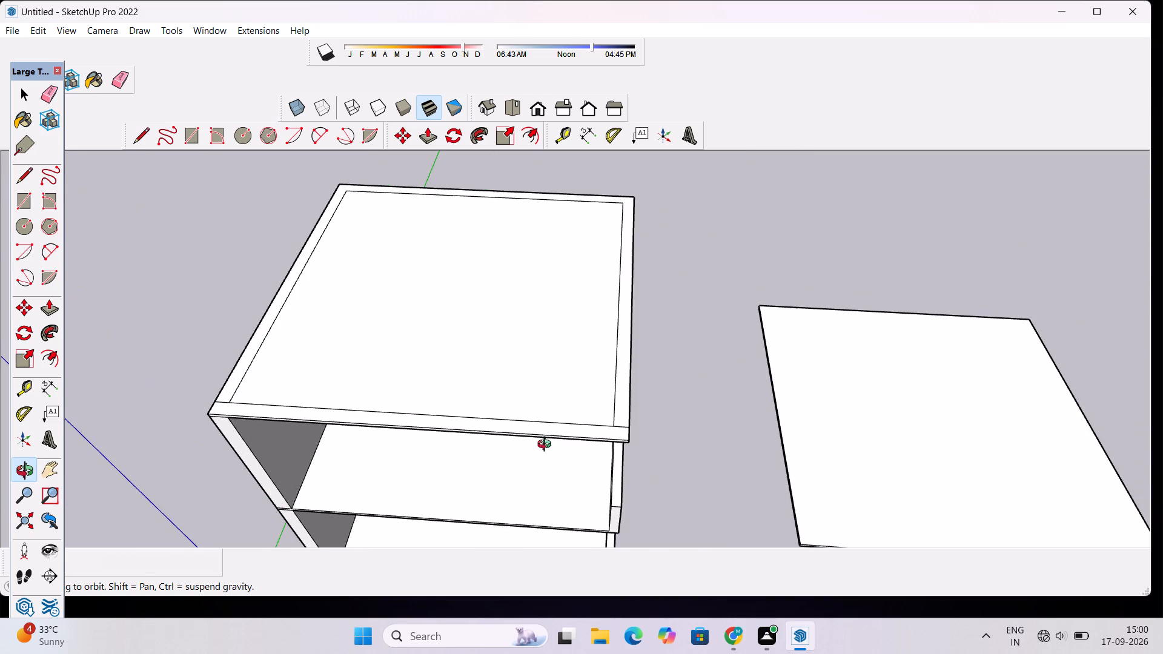
pyautogui.keyDown('shift'); pyautogui.moveTo(547, 446); pyautogui.dragTo(573, 408); pyautogui.keyUp('shift')
pyautogui.scroll(1, 574, 406)
pyautogui.keyDown('shift'); pyautogui.moveTo(580, 397); pyautogui.dragTo(568, 431); pyautogui.keyUp('shift')
pyautogui.scroll(1, 566, 434)
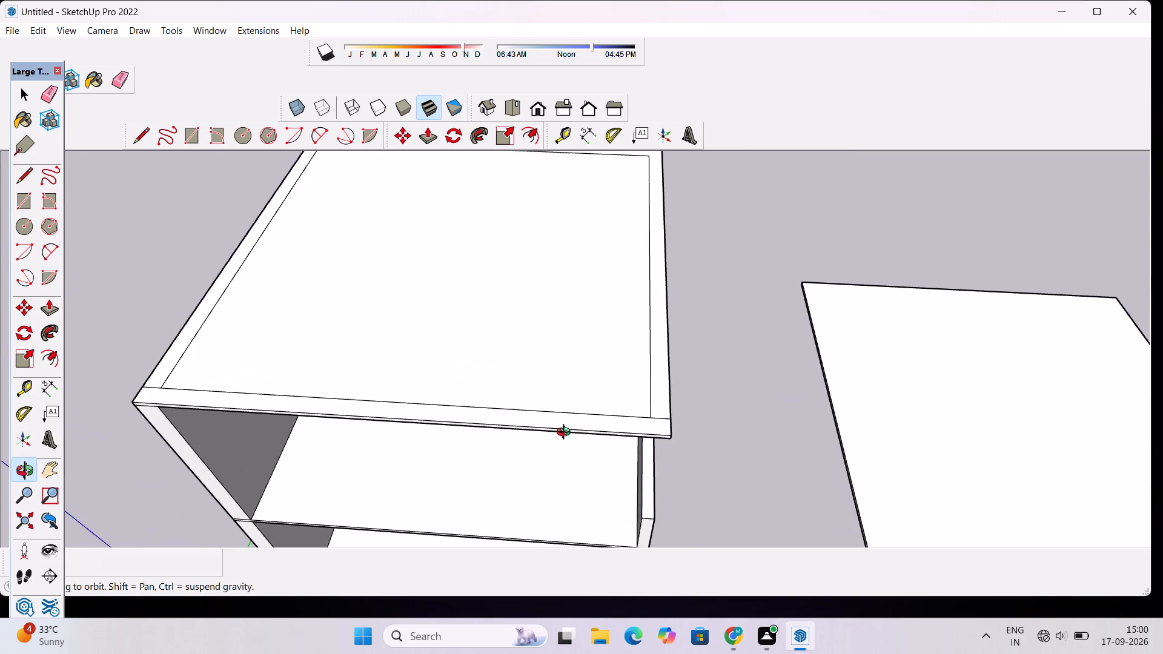
pyautogui.keyDown('shift'); pyautogui.moveTo(571, 425); pyautogui.dragTo(557, 448); pyautogui.keyUp('shift')
pyautogui.scroll(4, 557, 448)
pyautogui.scroll(-5, 558, 446)
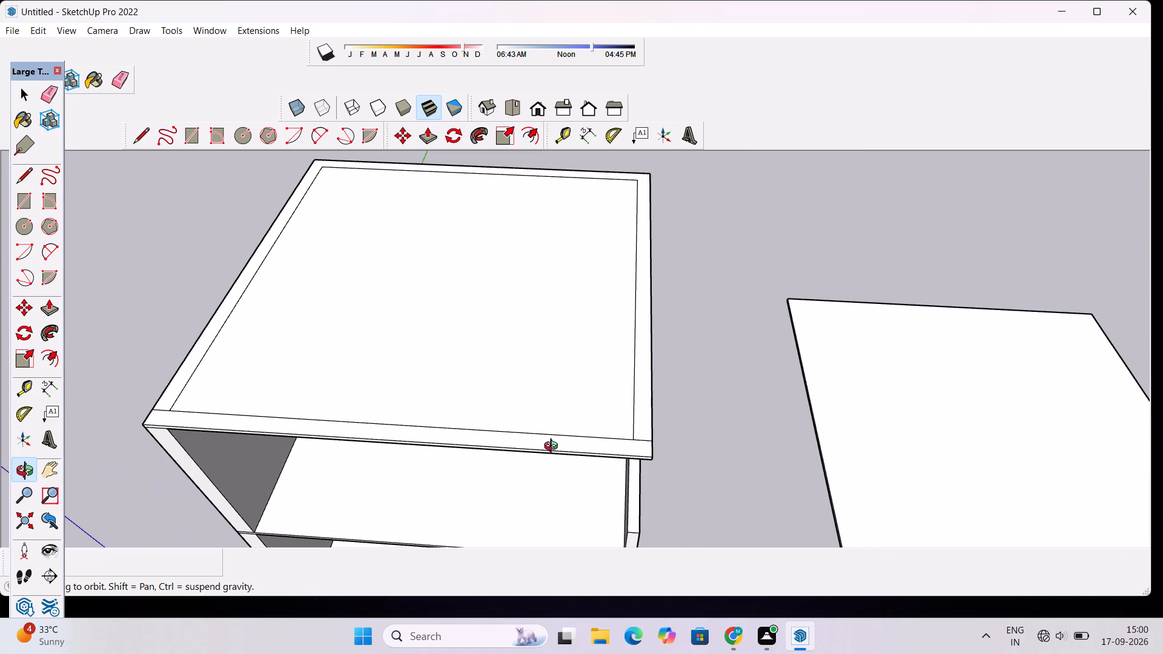
pyautogui.keyDown('shift'); pyautogui.moveTo(554, 448); pyautogui.dragTo(600, 409); pyautogui.keyUp('shift')
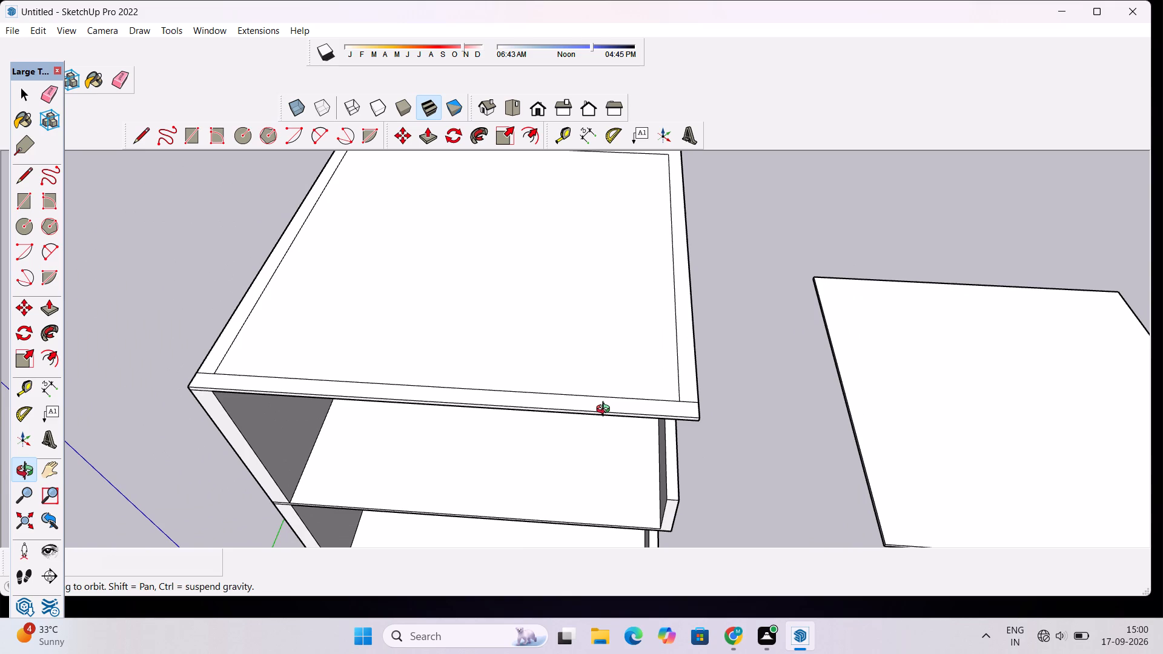
pyautogui.scroll(-1, 606, 411)
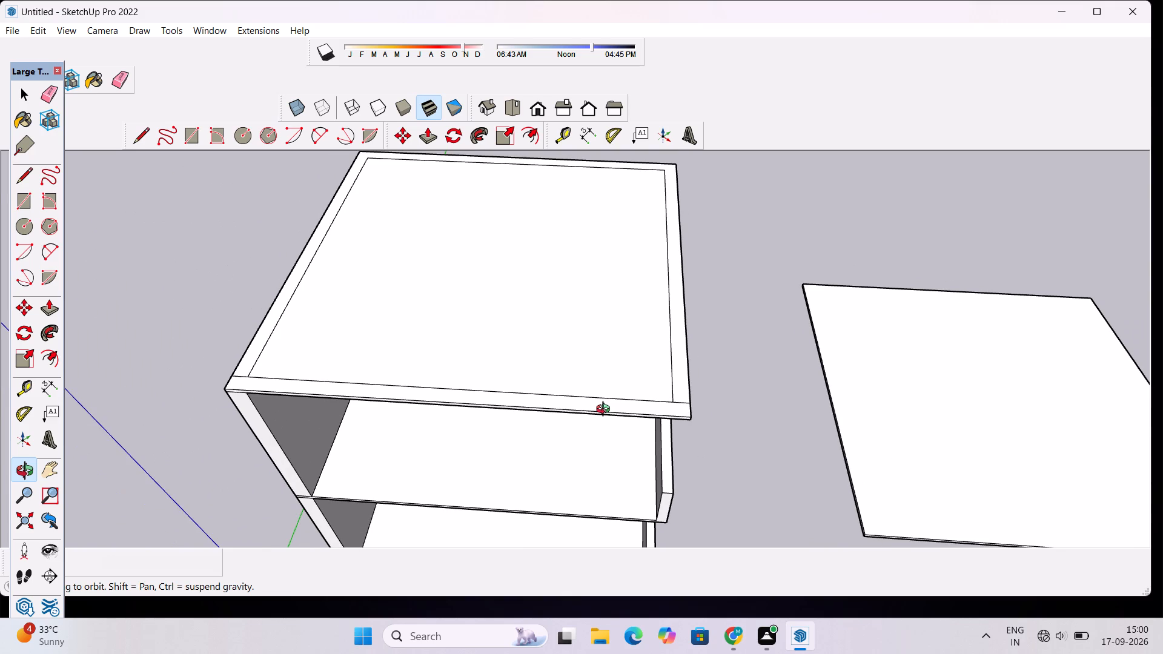
pyautogui.scroll(-4, 606, 411)
pyautogui.moveTo(797, 405); pyautogui.dragTo(582, 391)
pyautogui.scroll(5, 449, 407)
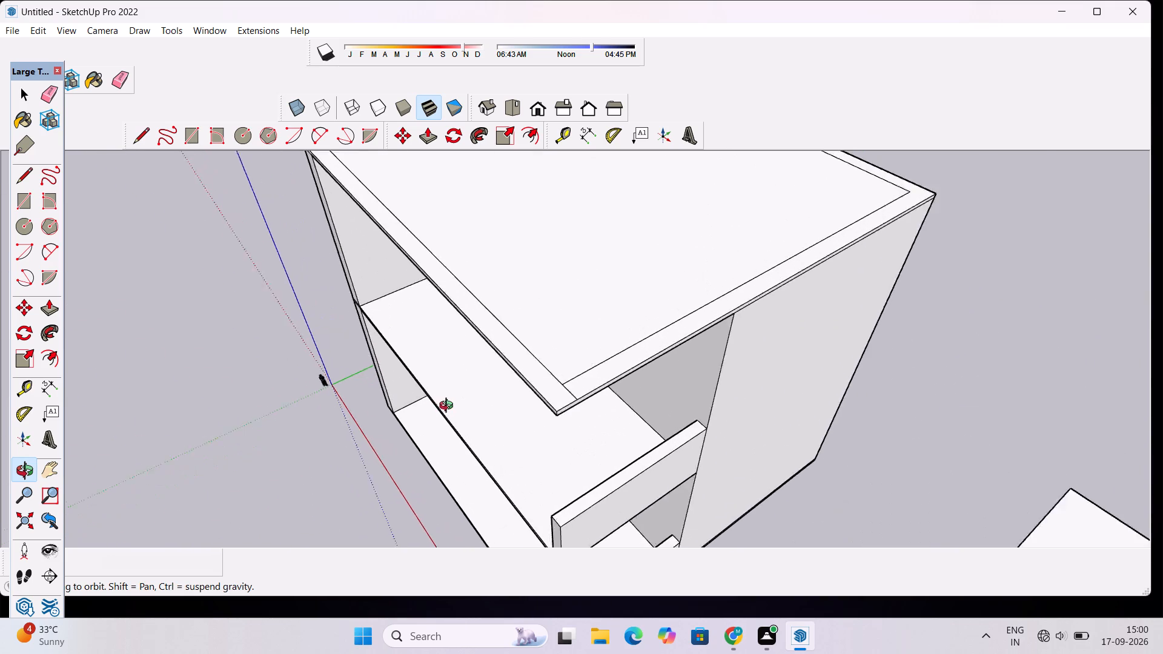
pyautogui.scroll(2, 449, 407)
pyautogui.keyDown('shift'); pyautogui.moveTo(468, 409); pyautogui.dragTo(547, 385); pyautogui.keyUp('shift')
pyautogui.scroll(-6, 566, 361)
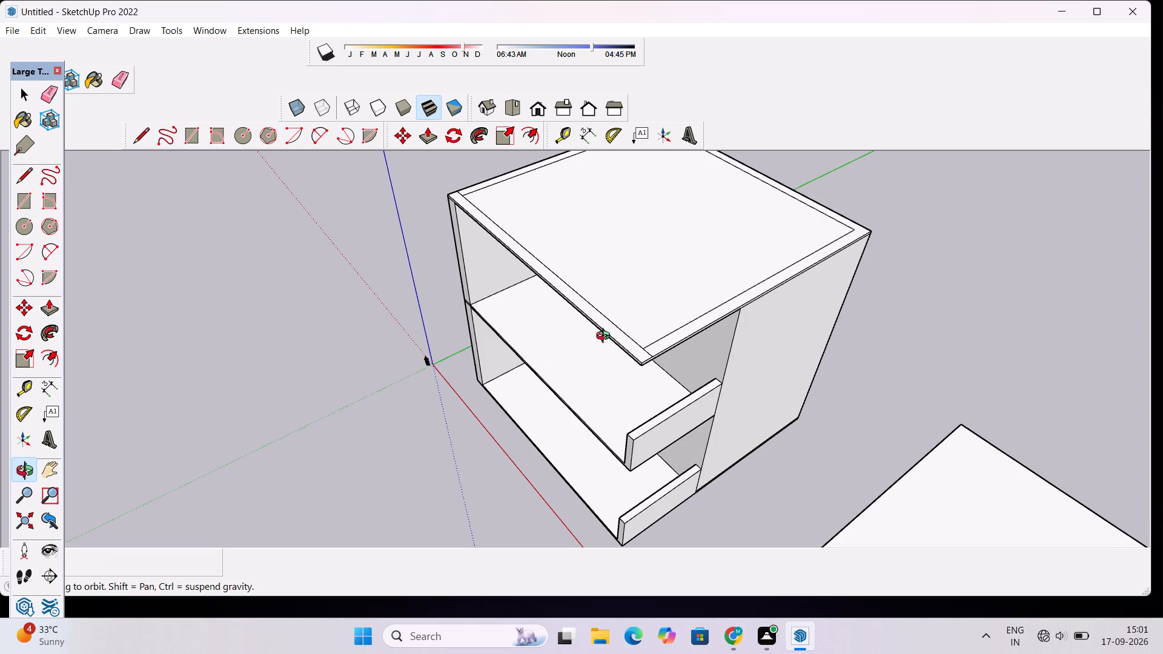
# Examine the two open-front storeys and the edge of the top slab from different angles.
pyautogui.moveTo(561, 371); pyautogui.dragTo(600, 297)
pyautogui.scroll(3, 608, 292)
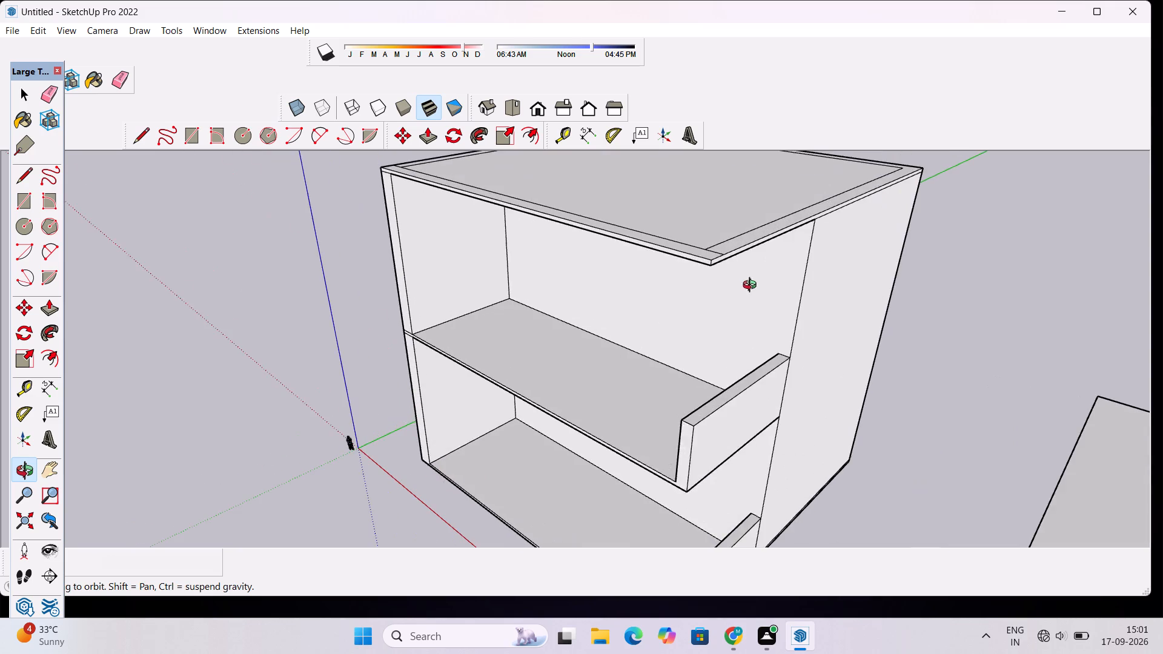
pyautogui.moveTo(753, 291); pyautogui.dragTo(626, 355)
pyautogui.moveTo(472, 379); pyautogui.dragTo(576, 354)
pyautogui.scroll(-3, 577, 354)
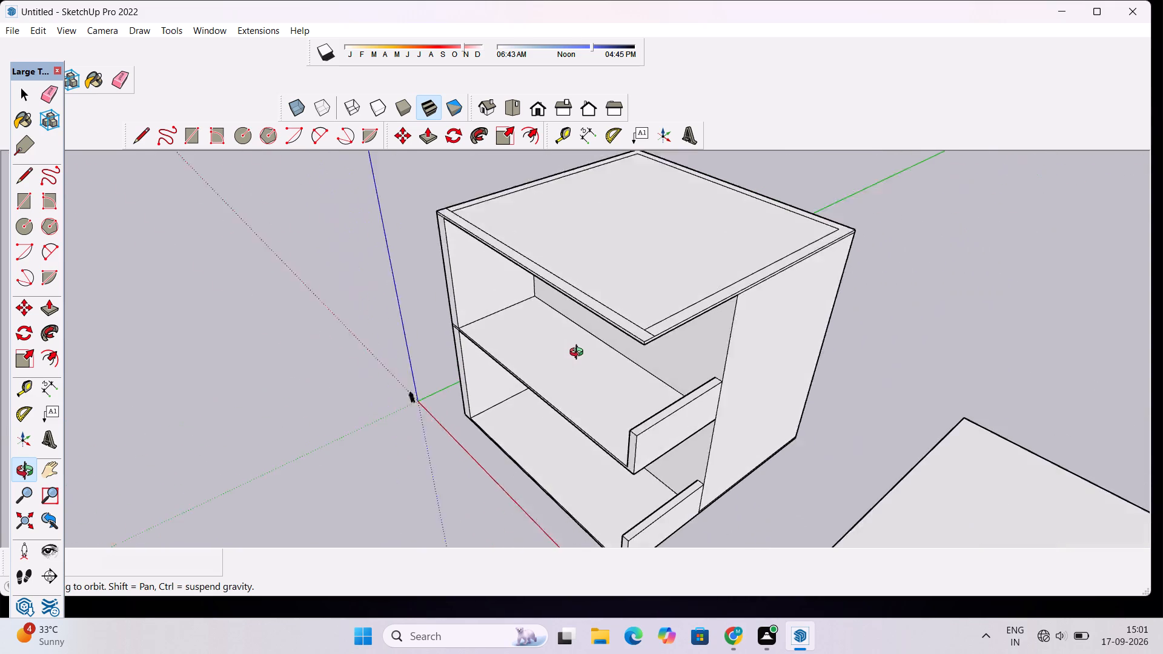
pyautogui.scroll(-1, 579, 354)
pyautogui.moveTo(572, 355); pyautogui.dragTo(660, 311)
pyautogui.scroll(9, 639, 223)
pyautogui.moveTo(617, 270); pyautogui.dragTo(731, 318)
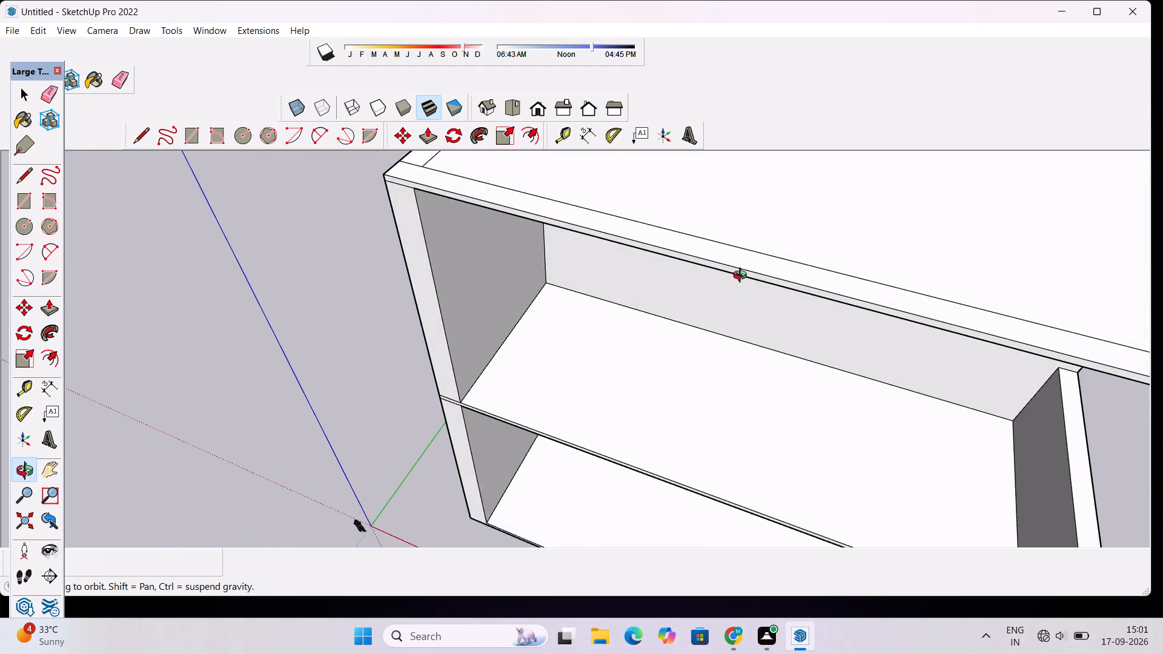
pyautogui.scroll(-4, 743, 269)
pyautogui.keyDown('shift'); pyautogui.moveTo(851, 269); pyautogui.dragTo(696, 275); pyautogui.keyUp('shift')
pyautogui.scroll(2, 720, 320)
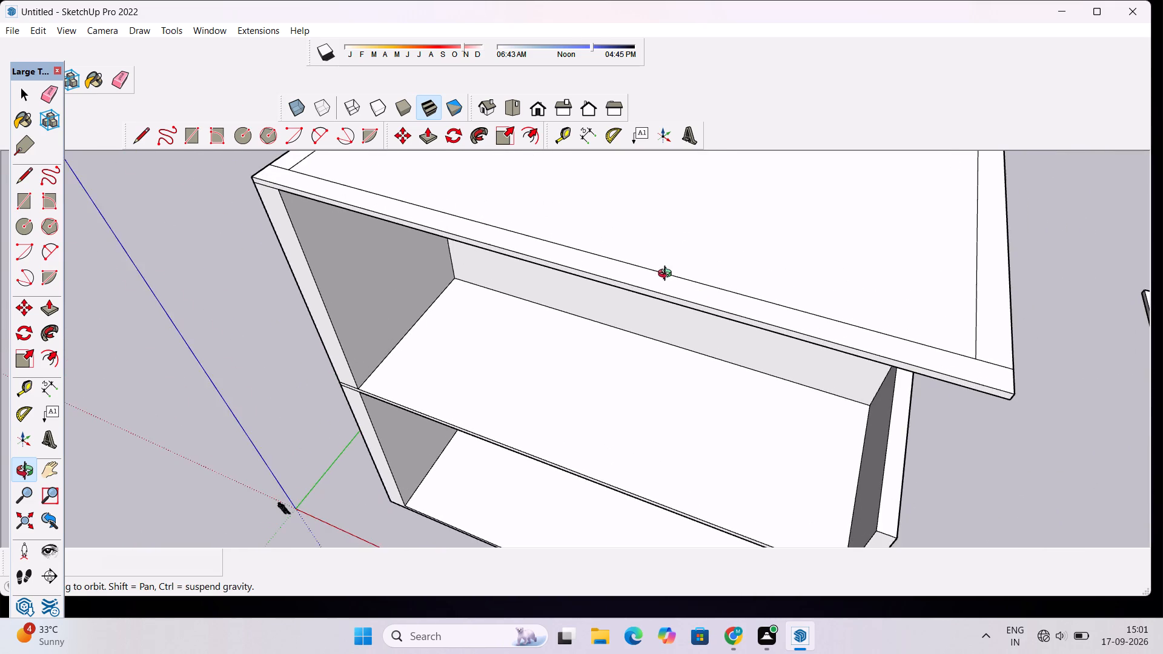
pyautogui.scroll(-5, 654, 271)
pyautogui.moveTo(817, 395); pyautogui.dragTo(630, 351)
pyautogui.scroll(-4, 630, 351)
pyautogui.keyDown('shift'); pyautogui.moveTo(538, 395); pyautogui.dragTo(630, 352); pyautogui.keyUp('shift')
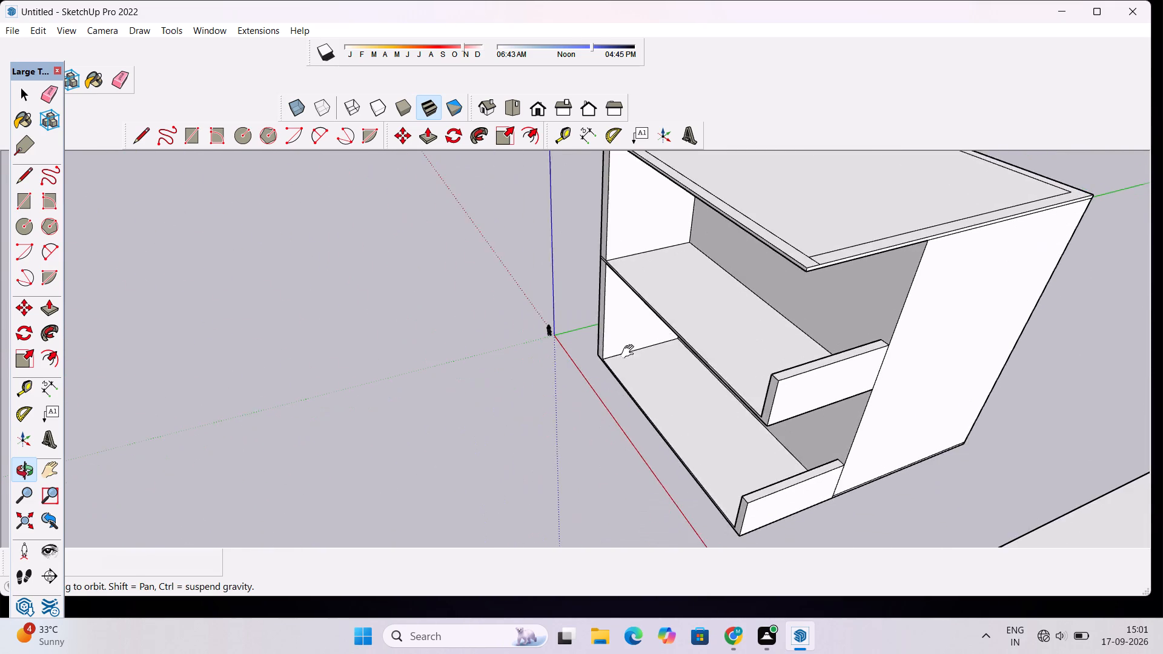
pyautogui.keyDown('shift'); pyautogui.moveTo(630, 352); pyautogui.dragTo(633, 349); pyautogui.keyUp('shift')
pyautogui.scroll(3, 781, 268)
pyautogui.moveTo(721, 331); pyautogui.dragTo(875, 299)
pyautogui.scroll(-4, 873, 274)
pyautogui.keyDown('shift'); pyautogui.moveTo(896, 259); pyautogui.dragTo(774, 411); pyautogui.keyUp('shift')
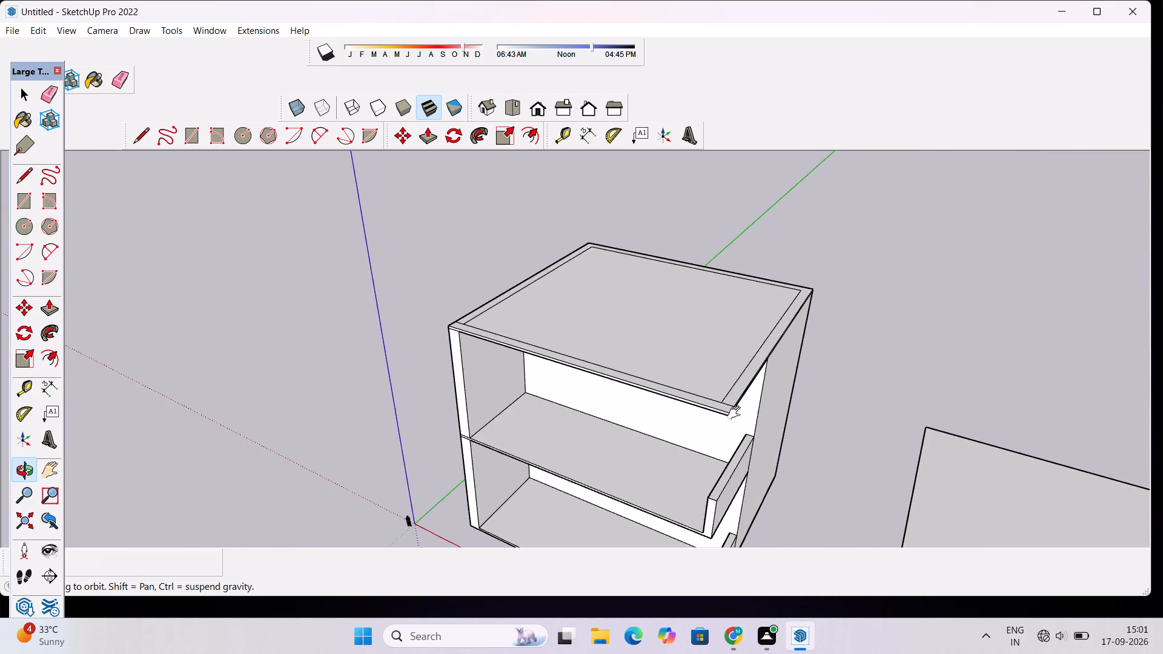
pyautogui.scroll(4, 684, 408)
pyautogui.moveTo(679, 475); pyautogui.dragTo(620, 424)
pyautogui.scroll(-4, 615, 426)
pyautogui.keyDown('shift'); pyautogui.moveTo(600, 435); pyautogui.dragTo(654, 440); pyautogui.keyUp('shift')
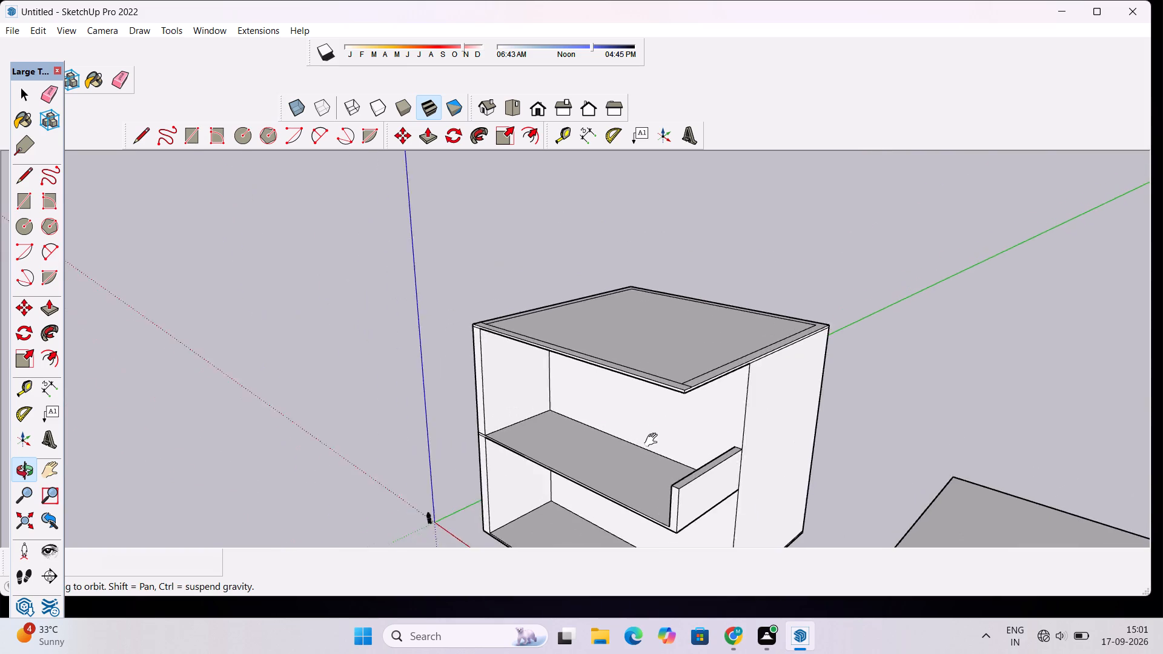
pyautogui.keyDown('shift'); pyautogui.moveTo(654, 440); pyautogui.dragTo(669, 425); pyautogui.keyUp('shift')
# Push/Pull the front edge face of the top slab outward by 14'.
pyautogui.keyDown('shift'); pyautogui.scroll(4, 668, 401); pyautogui.keyUp('shift')
pyautogui.moveTo(668, 401); pyautogui.dragTo(704, 420)
pyautogui.press('p')
pyautogui.scroll(4, 717, 353)
pyautogui.click(717, 353)
pyautogui.scroll(-6, 665, 375)
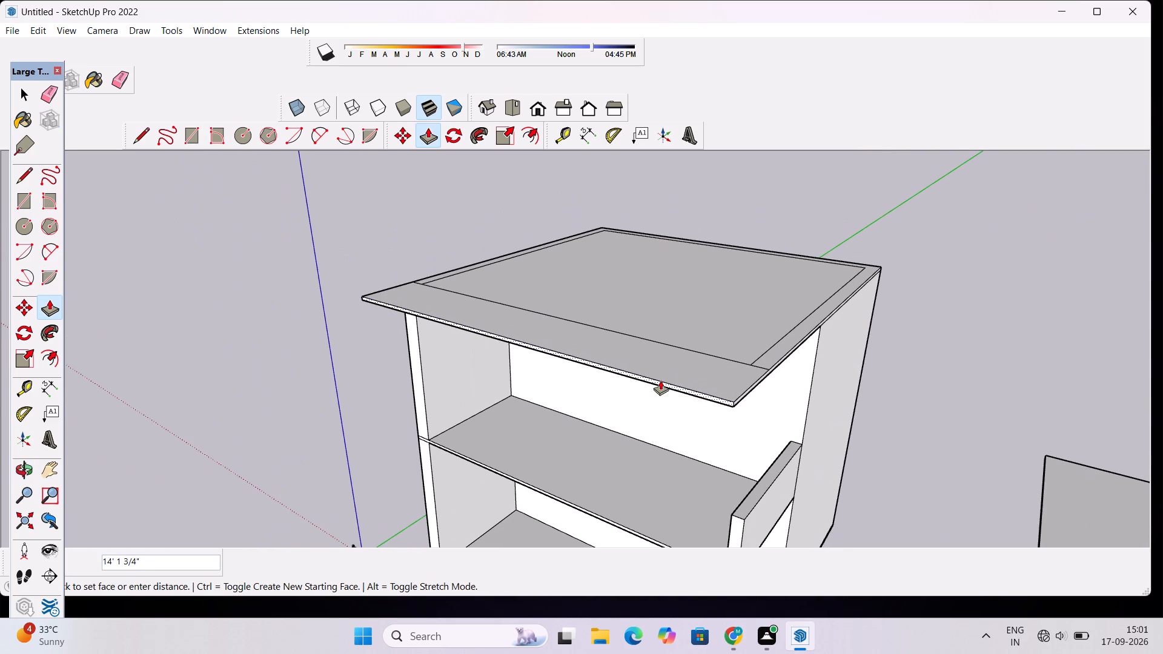
pyautogui.write("14'")
pyautogui.press('Return')
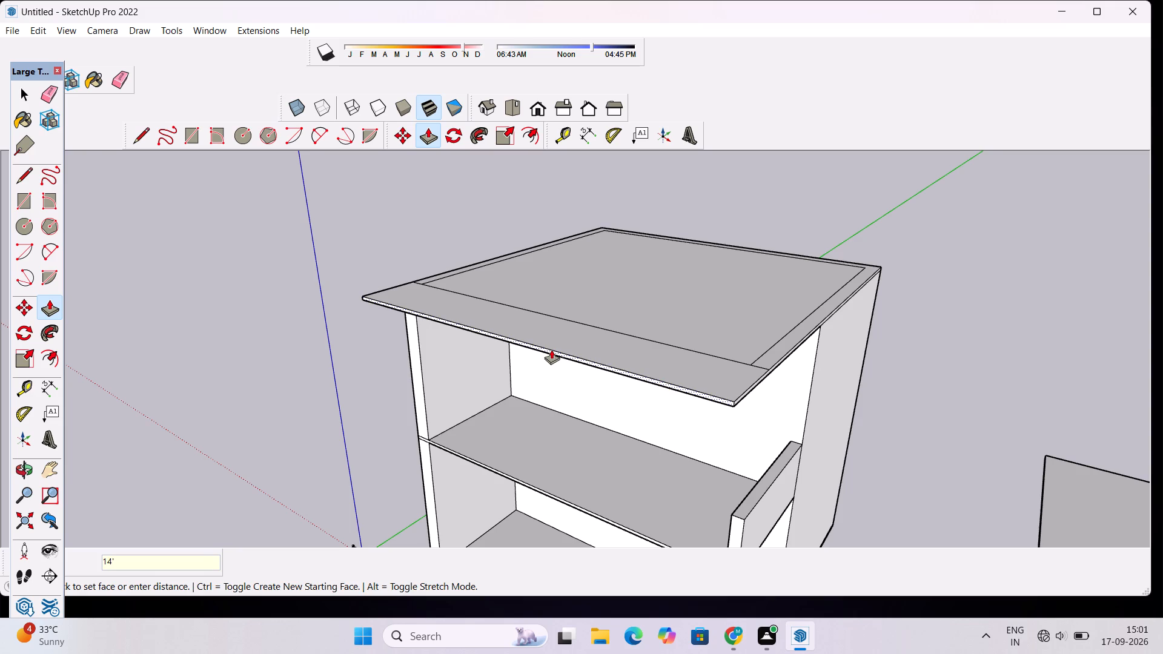
pyautogui.press('space')
# Check the extended front overhang of the top slab from the sides, front and above.
pyautogui.write('o')
pyautogui.scroll(-4, 551, 349)
pyautogui.moveTo(746, 401); pyautogui.dragTo(647, 457)
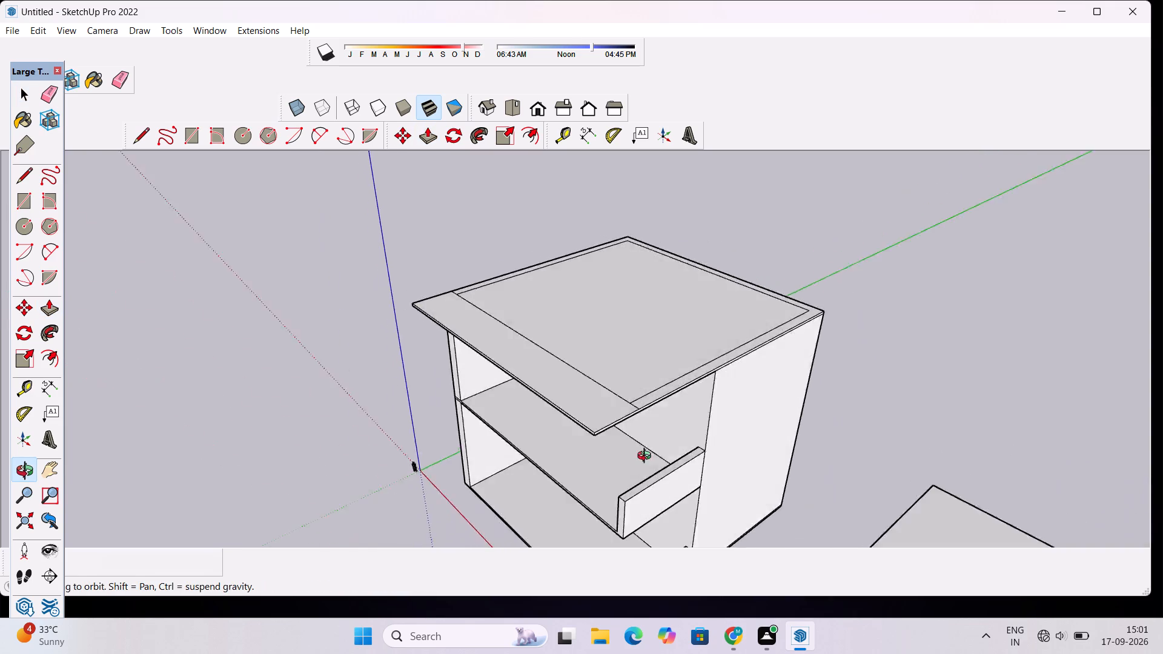
pyautogui.moveTo(647, 457); pyautogui.dragTo(735, 403)
pyautogui.scroll(-5, 563, 395)
pyautogui.moveTo(494, 410); pyautogui.dragTo(709, 471)
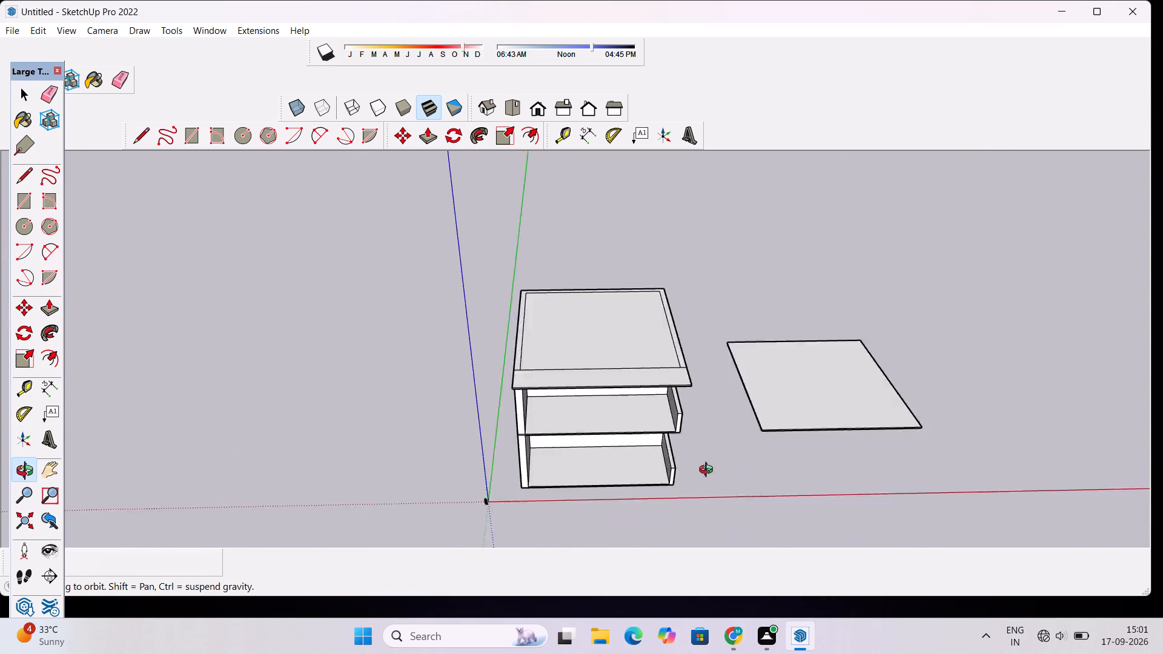
pyautogui.moveTo(709, 471); pyautogui.dragTo(829, 448)
pyautogui.scroll(3, 692, 407)
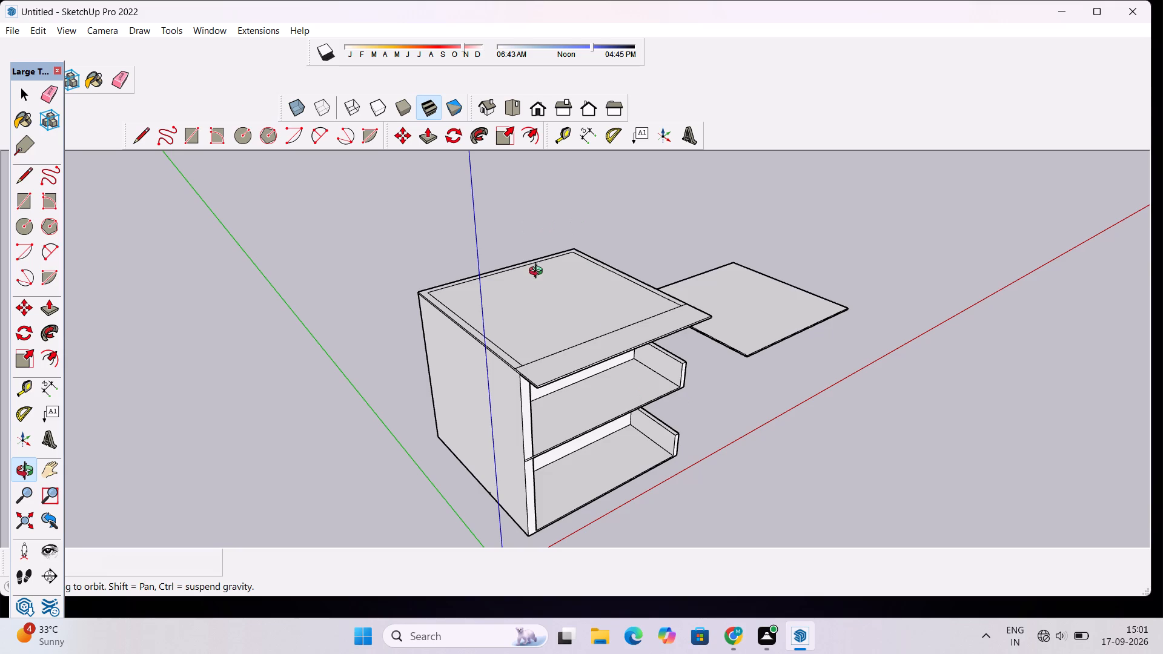
pyautogui.scroll(5, 611, 405)
pyautogui.moveTo(754, 380); pyautogui.dragTo(594, 406)
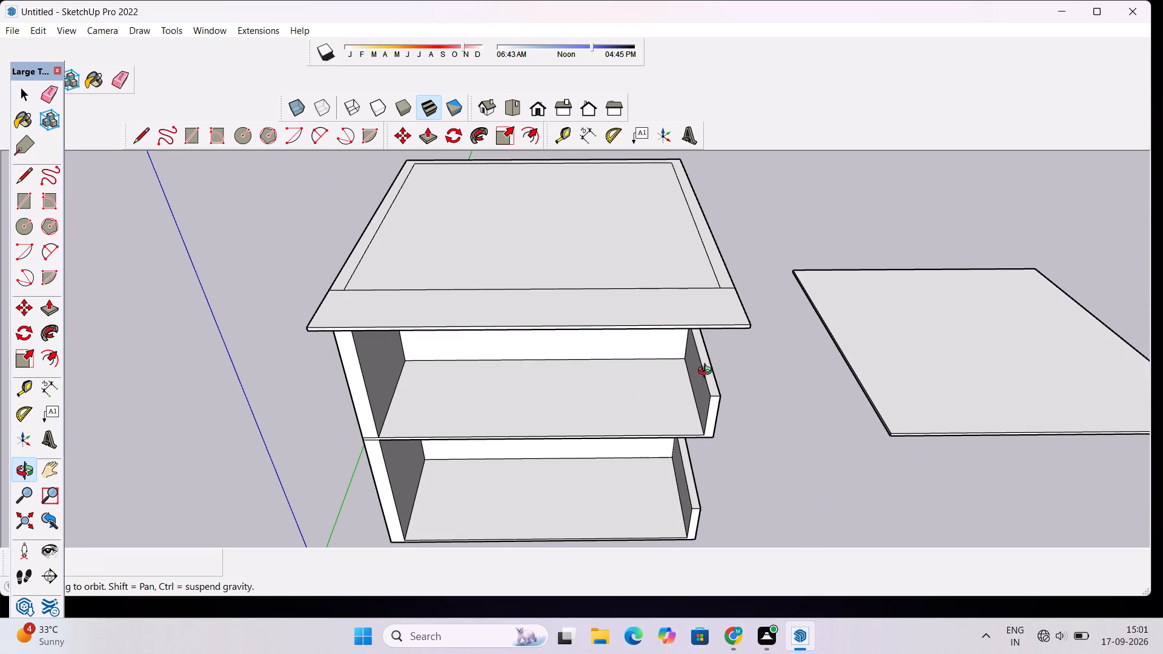
pyautogui.scroll(1, 700, 368)
pyautogui.moveTo(589, 393); pyautogui.dragTo(604, 452)
pyautogui.scroll(-5, 568, 414)
pyautogui.moveTo(560, 409); pyautogui.dragTo(568, 428)
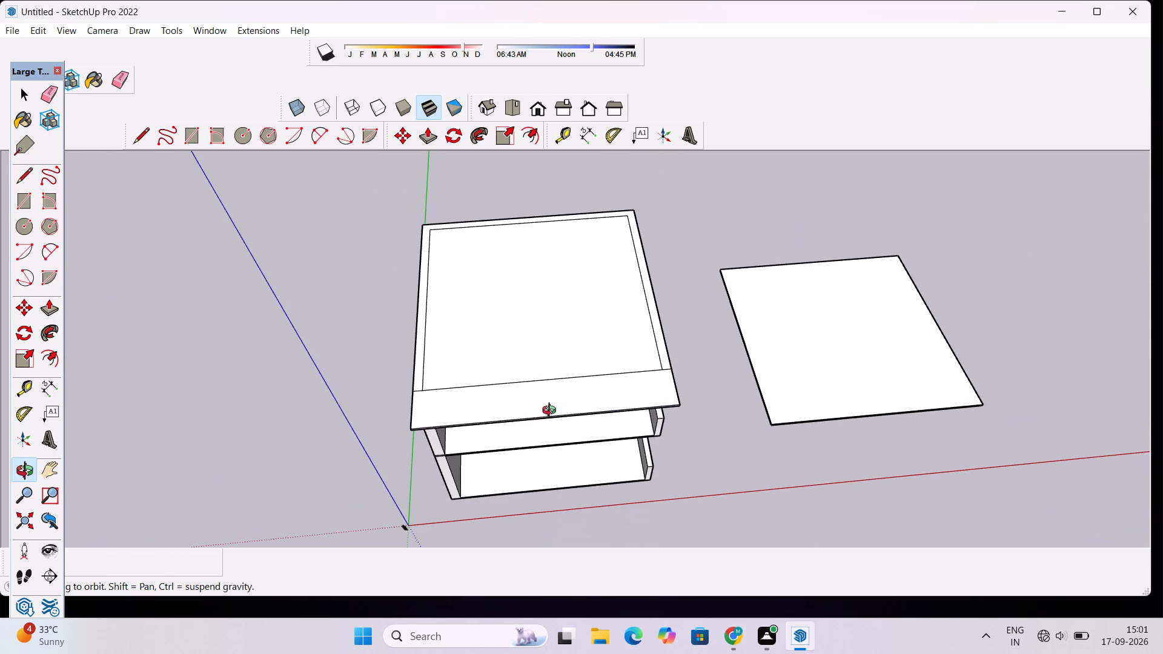
pyautogui.scroll(4, 552, 412)
pyautogui.keyDown('shift'); pyautogui.moveTo(552, 412); pyautogui.dragTo(546, 372); pyautogui.keyUp('shift')
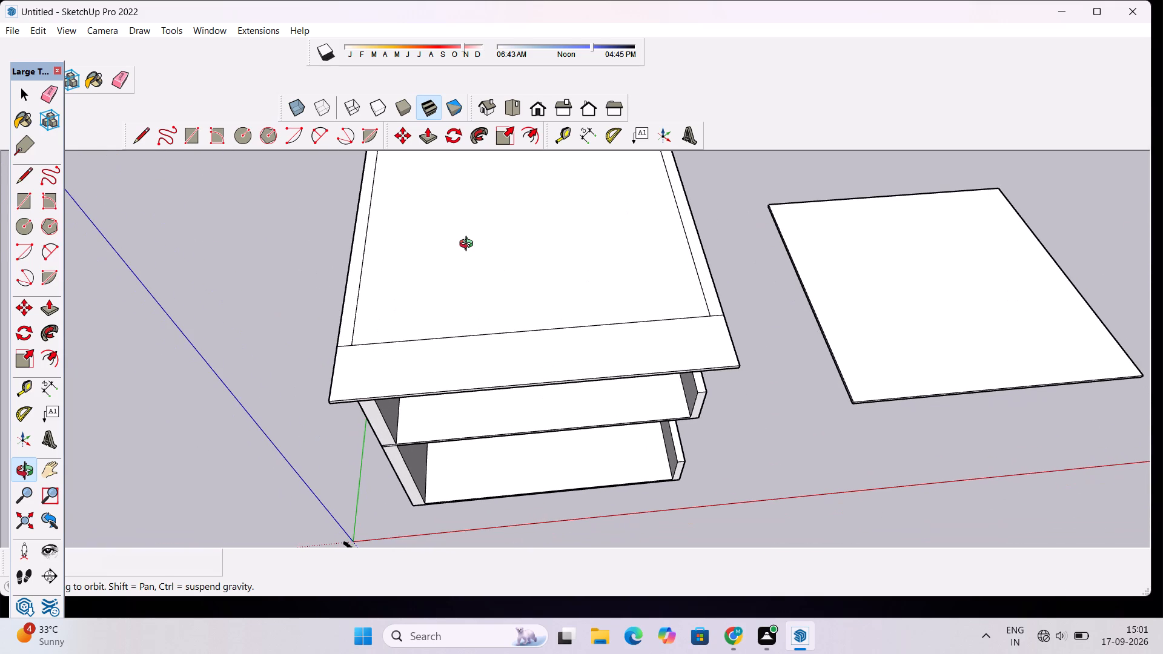
# Copy the front line of the inner wall outline on the top slab 4' toward the slab's front edge.
pyautogui.moveTo(402, 272); pyautogui.dragTo(516, 400)
pyautogui.moveTo(534, 403); pyautogui.dragTo(474, 316)
pyautogui.scroll(4, 502, 340)
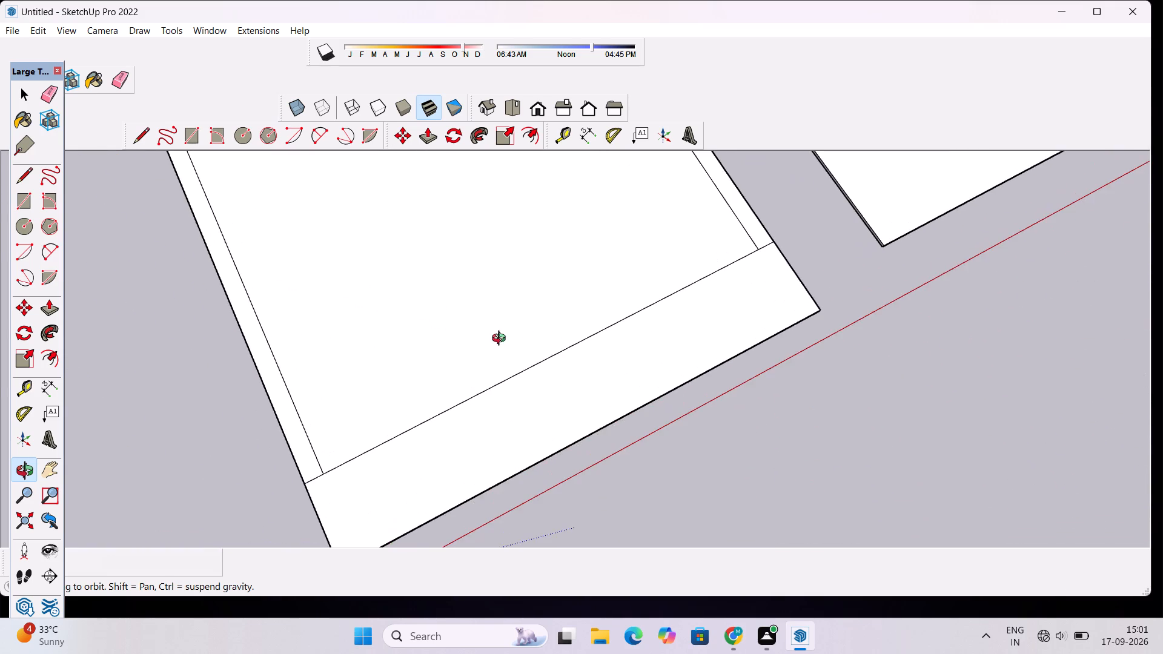
pyautogui.keyDown('shift'); pyautogui.moveTo(539, 391); pyautogui.dragTo(505, 362); pyautogui.keyUp('shift')
pyautogui.press('m')
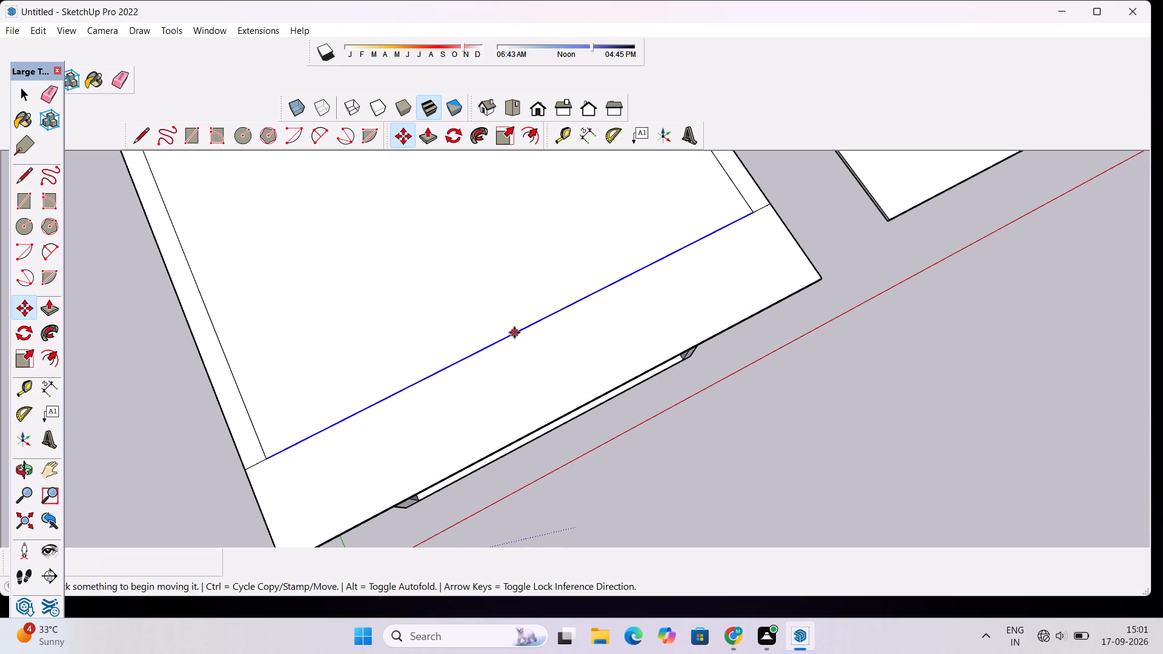
pyautogui.click(514, 332)
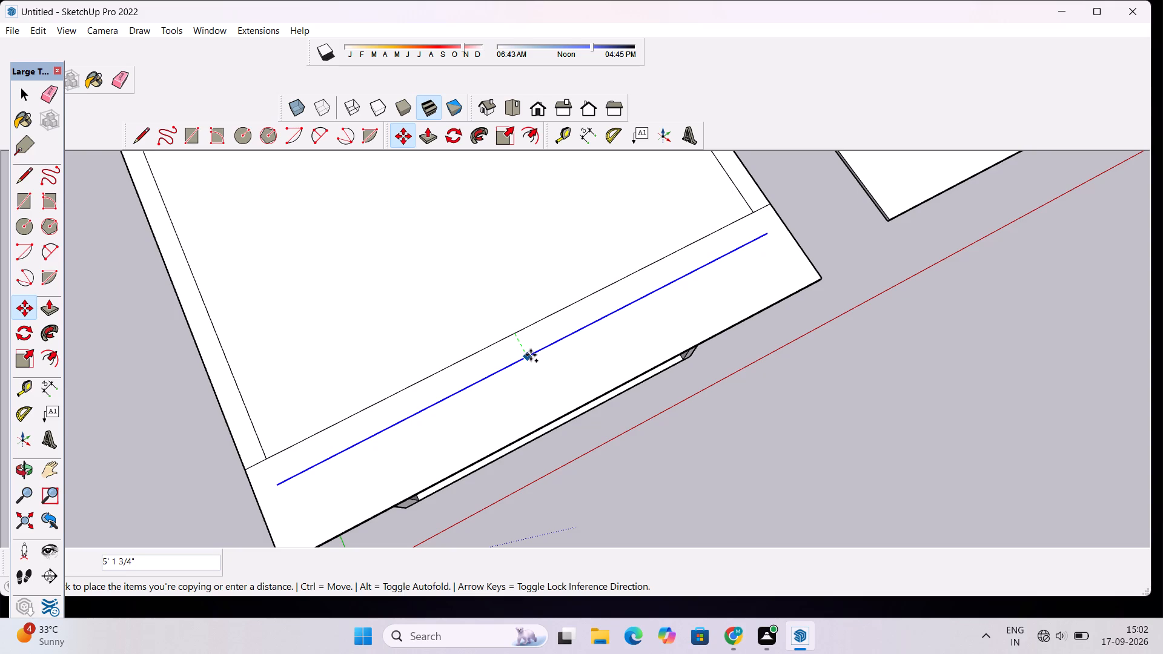
pyautogui.write("4'")
pyautogui.press('Return')
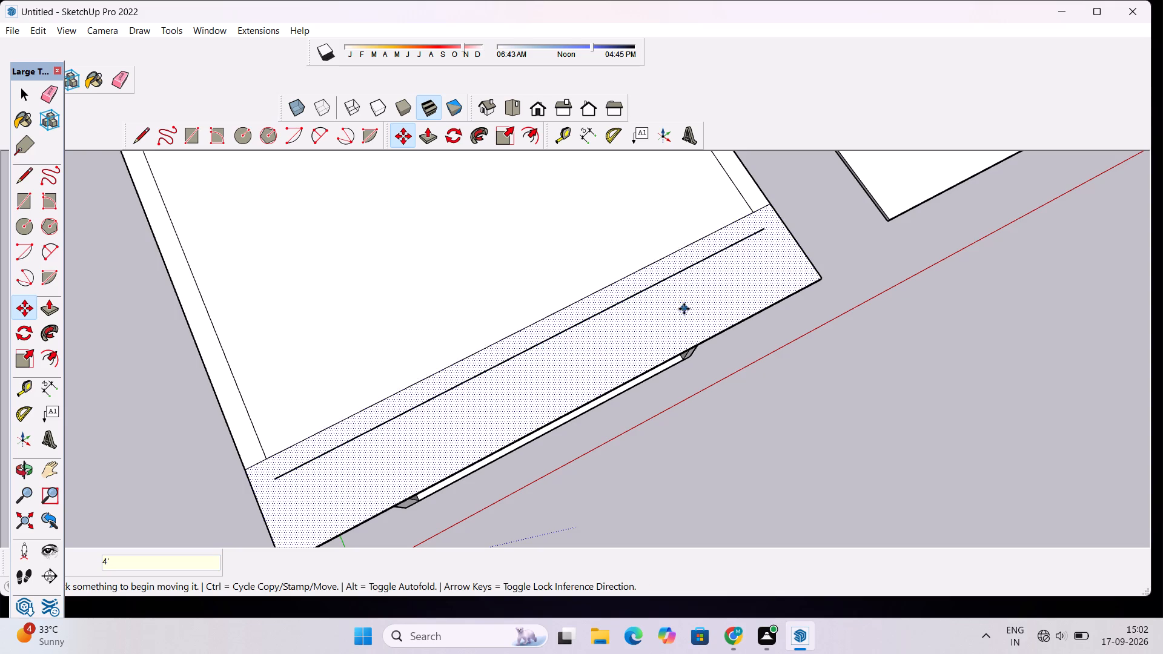
# Draw lines from both ends of the copied line to the top slab's side edges so it spans the full width.
pyautogui.scroll(4, 822, 219)
pyautogui.press('l')
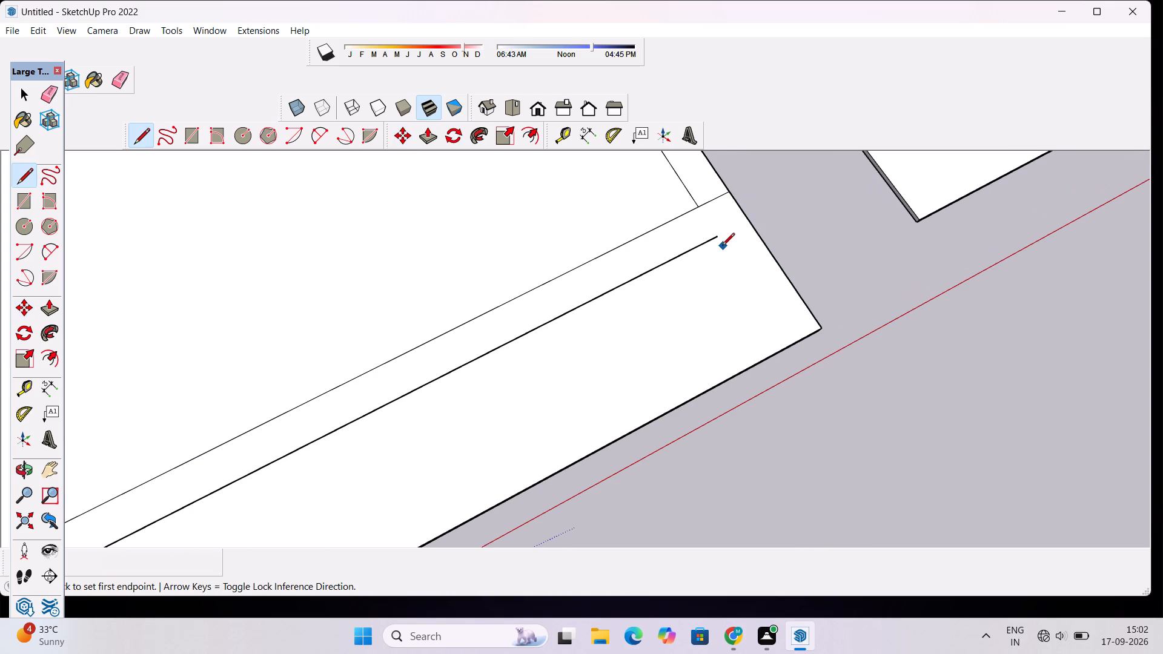
pyautogui.scroll(4, 722, 246)
pyautogui.click(716, 234)
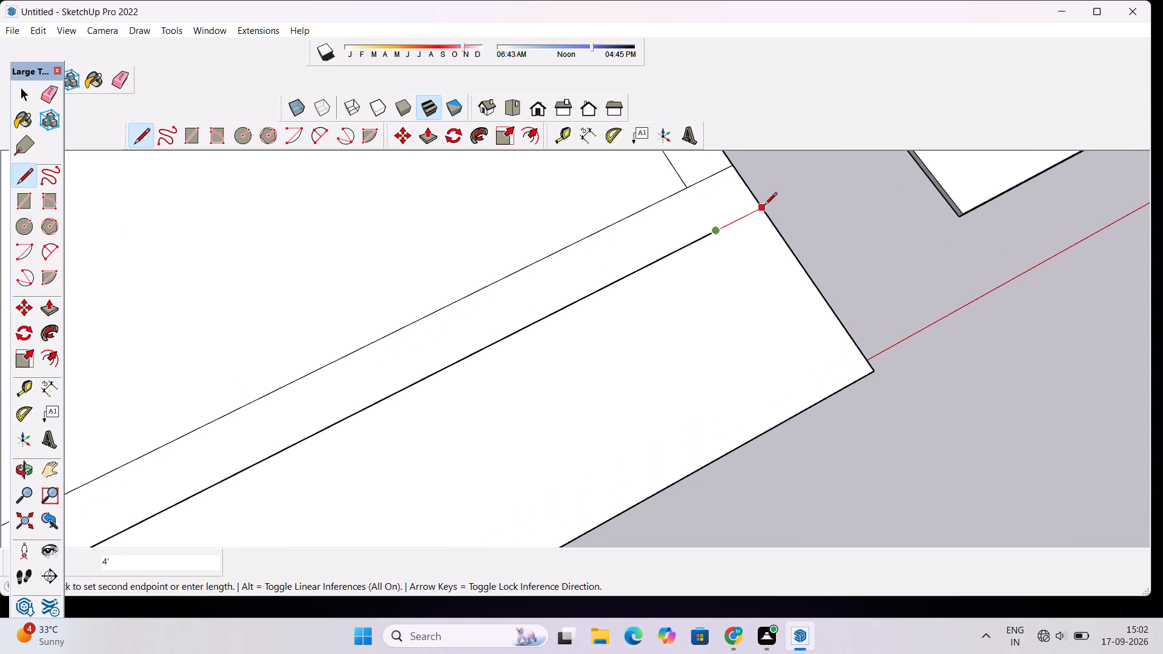
pyautogui.click(763, 207)
pyautogui.scroll(-14, 817, 208)
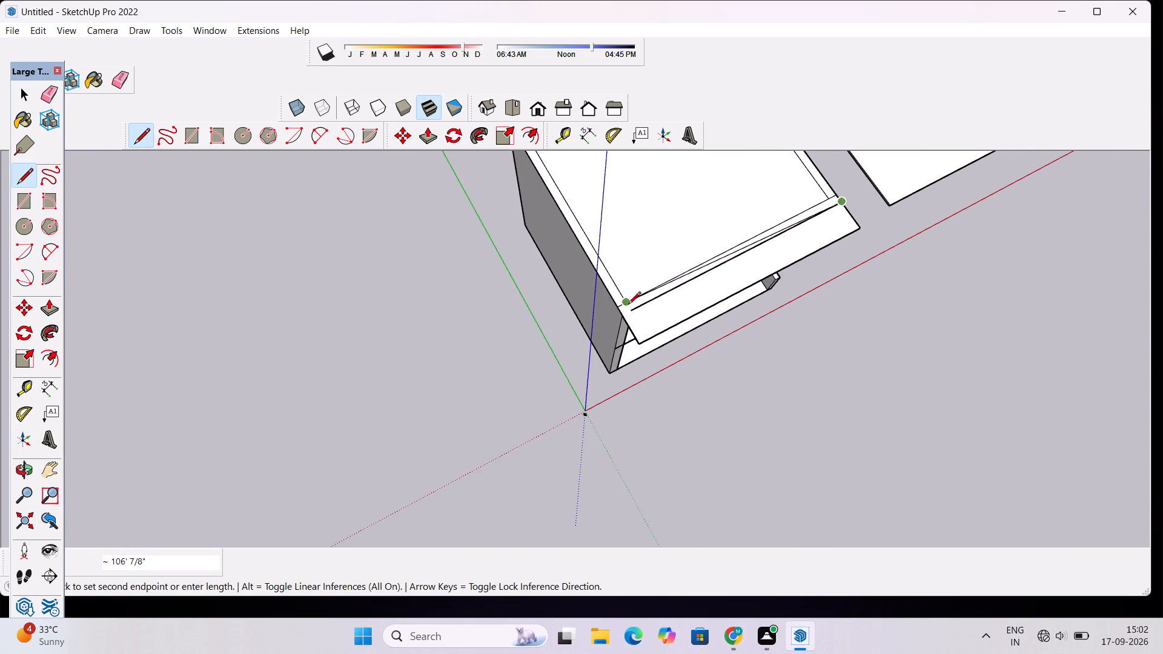
pyautogui.scroll(5, 628, 305)
pyautogui.press('space')
pyautogui.scroll(3, 635, 309)
pyautogui.press('l')
pyautogui.scroll(2, 635, 309)
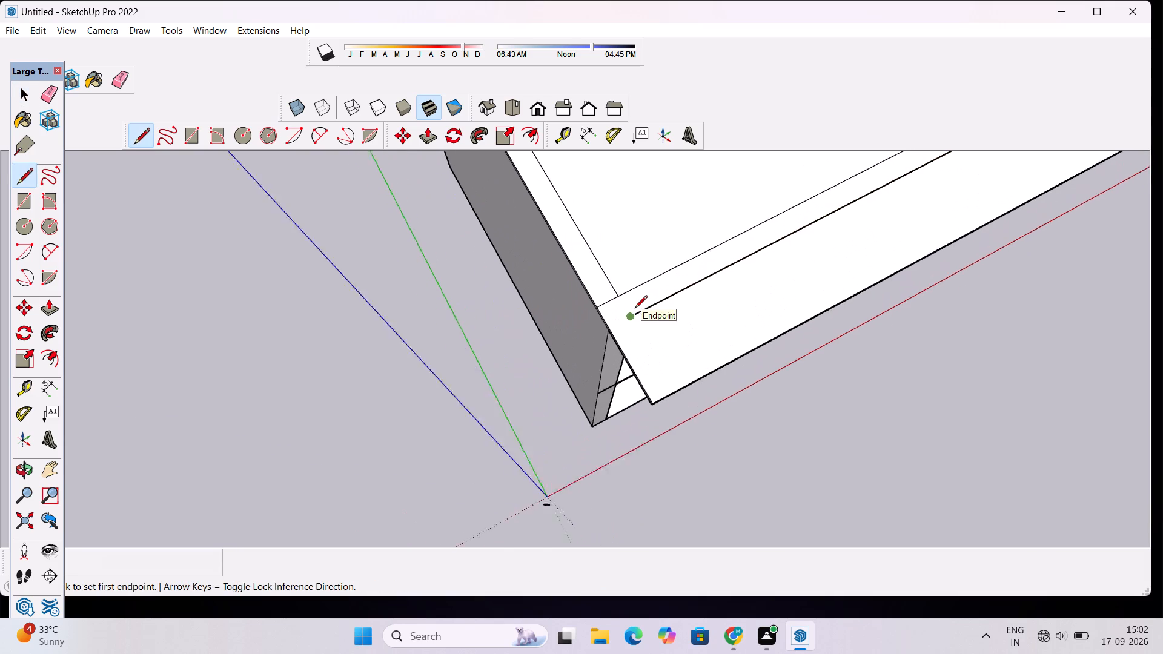
pyautogui.scroll(2, 635, 309)
pyautogui.click(626, 323)
pyautogui.scroll(4, 597, 334)
pyautogui.click(596, 334)
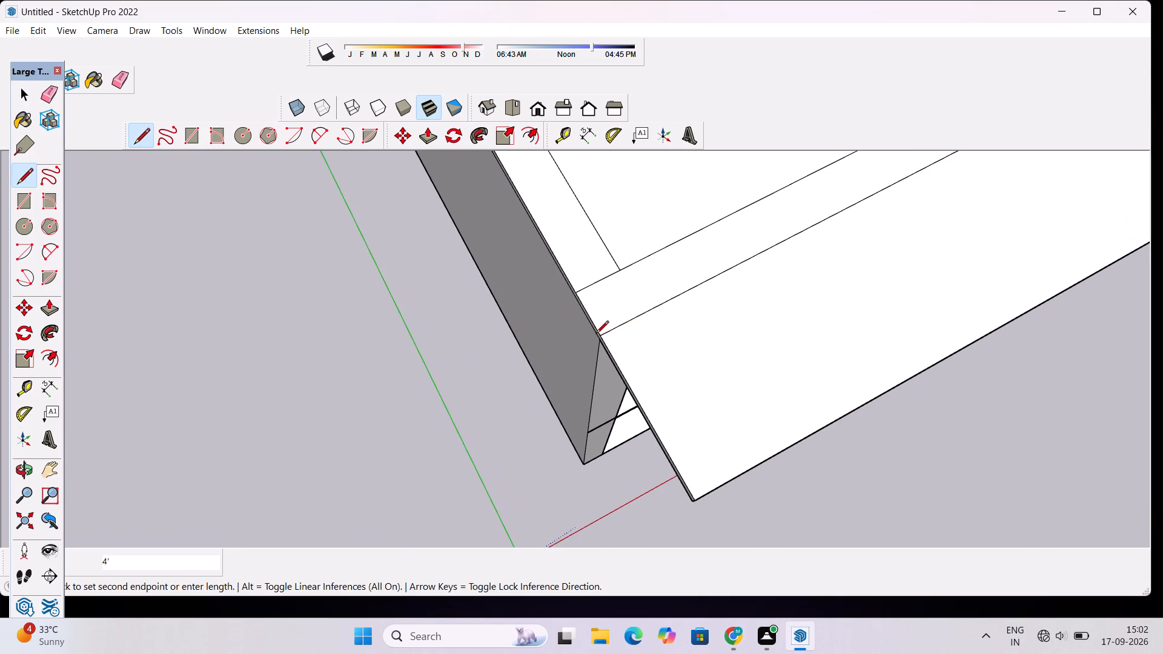
pyautogui.press('space')
# Examine the new strip on the top slab and the overhang from several angles.
pyautogui.scroll(-3, 506, 330)
pyautogui.press('o')
pyautogui.moveTo(766, 321); pyautogui.dragTo(481, 275)
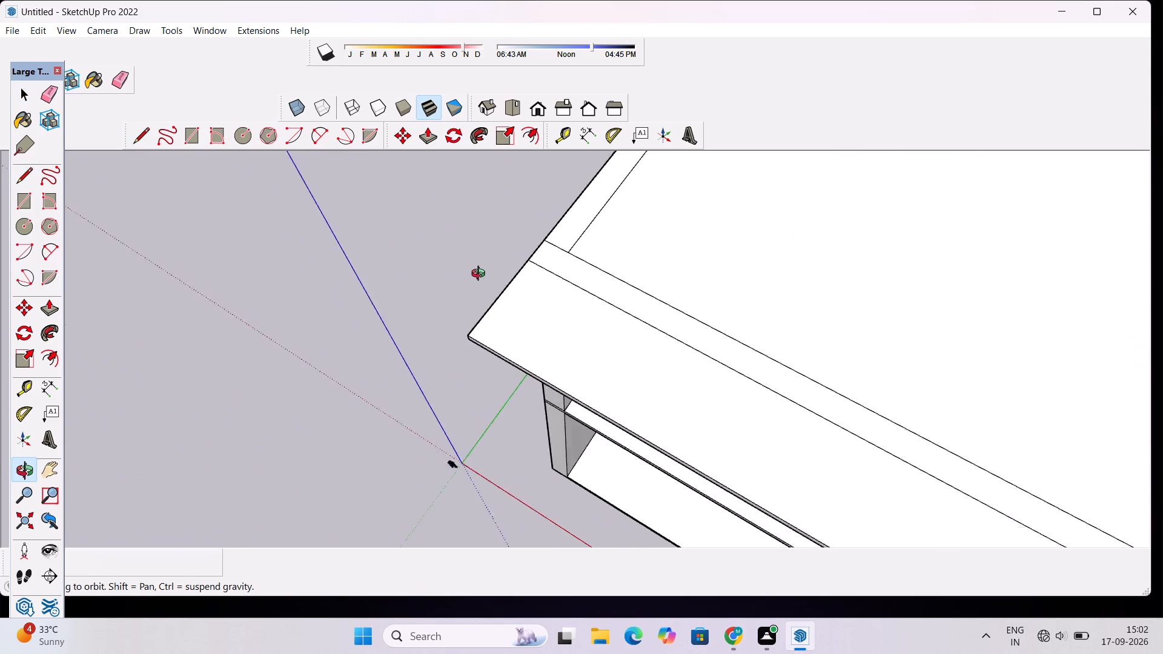
pyautogui.moveTo(481, 275); pyautogui.dragTo(483, 275)
pyautogui.scroll(-11, 469, 276)
pyautogui.moveTo(460, 327); pyautogui.dragTo(573, 222)
pyautogui.scroll(4, 524, 302)
pyautogui.moveTo(452, 318); pyautogui.dragTo(568, 328)
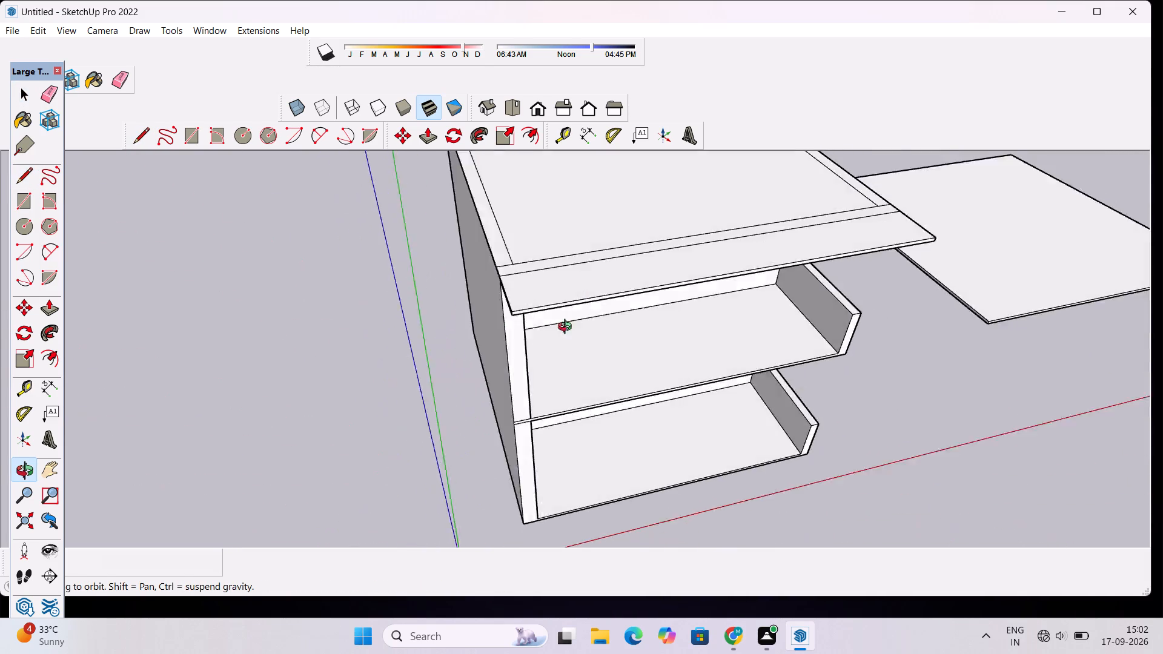
pyautogui.moveTo(568, 328); pyautogui.dragTo(795, 271)
pyautogui.keyDown('shift'); pyautogui.moveTo(706, 289); pyautogui.dragTo(587, 351); pyautogui.keyUp('shift')
pyautogui.scroll(-4, 581, 352)
pyautogui.moveTo(782, 302); pyautogui.dragTo(689, 319)
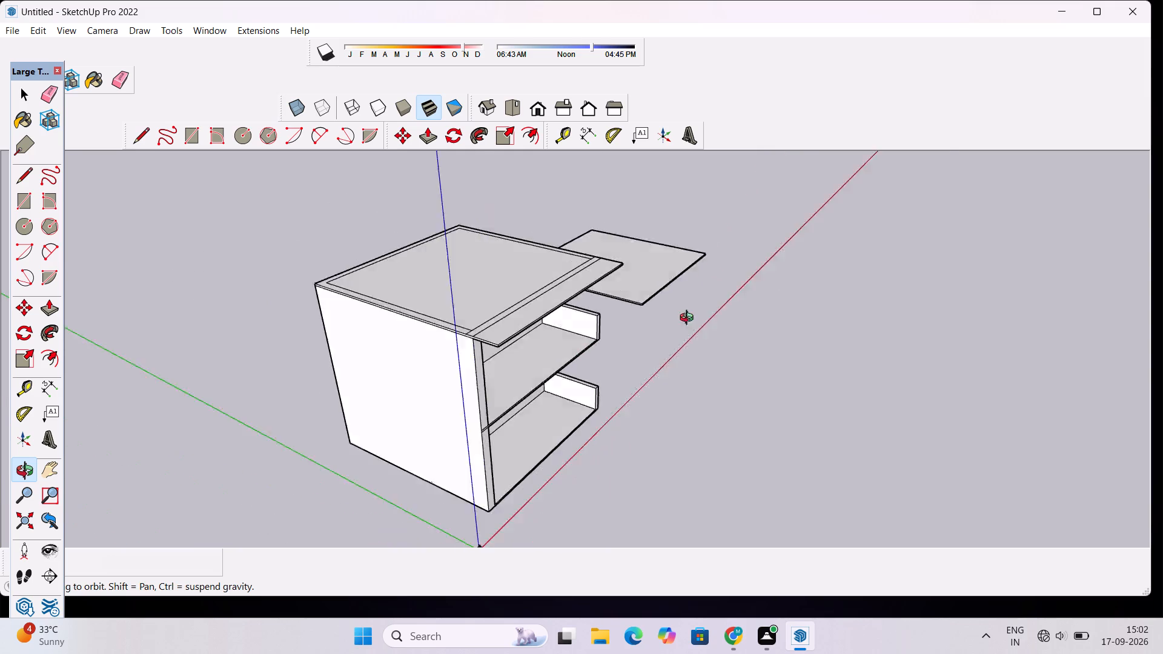
pyautogui.moveTo(689, 319); pyautogui.dragTo(437, 401)
pyautogui.scroll(4, 596, 176)
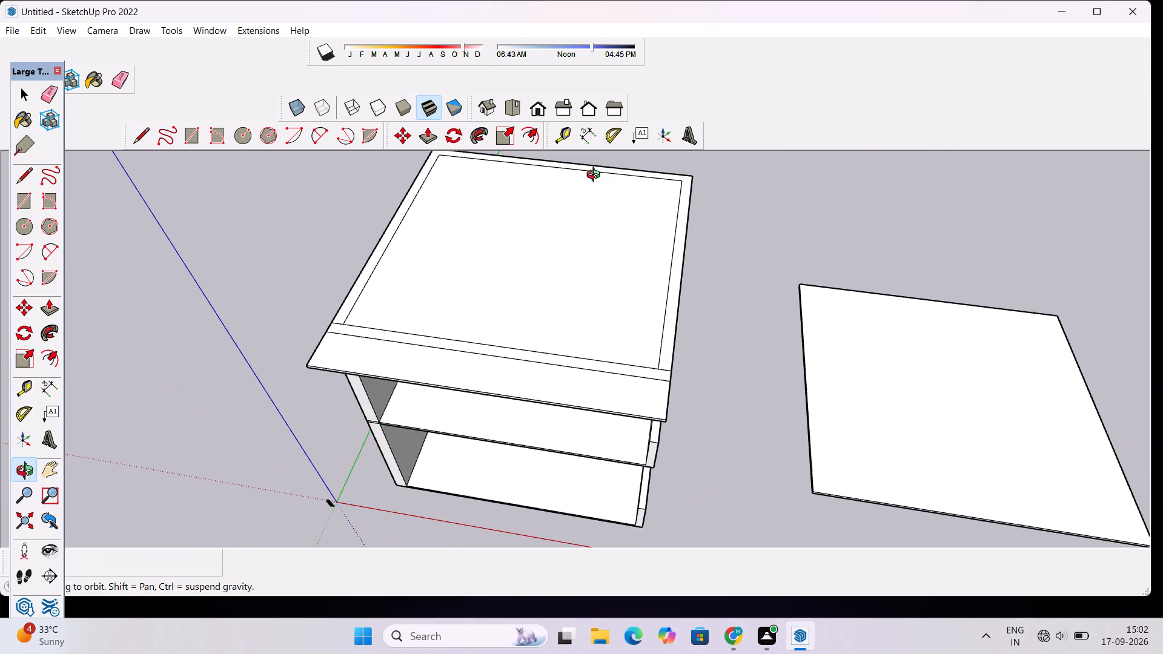
# Erase the two short line segments joining the inner wall outline's front corners to the top slab's side edges.
pyautogui.keyDown('shift'); pyautogui.moveTo(383, 298); pyautogui.dragTo(446, 326); pyautogui.keyUp('shift')
pyautogui.scroll(-5, 447, 320)
pyautogui.moveTo(331, 341); pyautogui.dragTo(708, 165)
pyautogui.moveTo(684, 295); pyautogui.dragTo(485, 303)
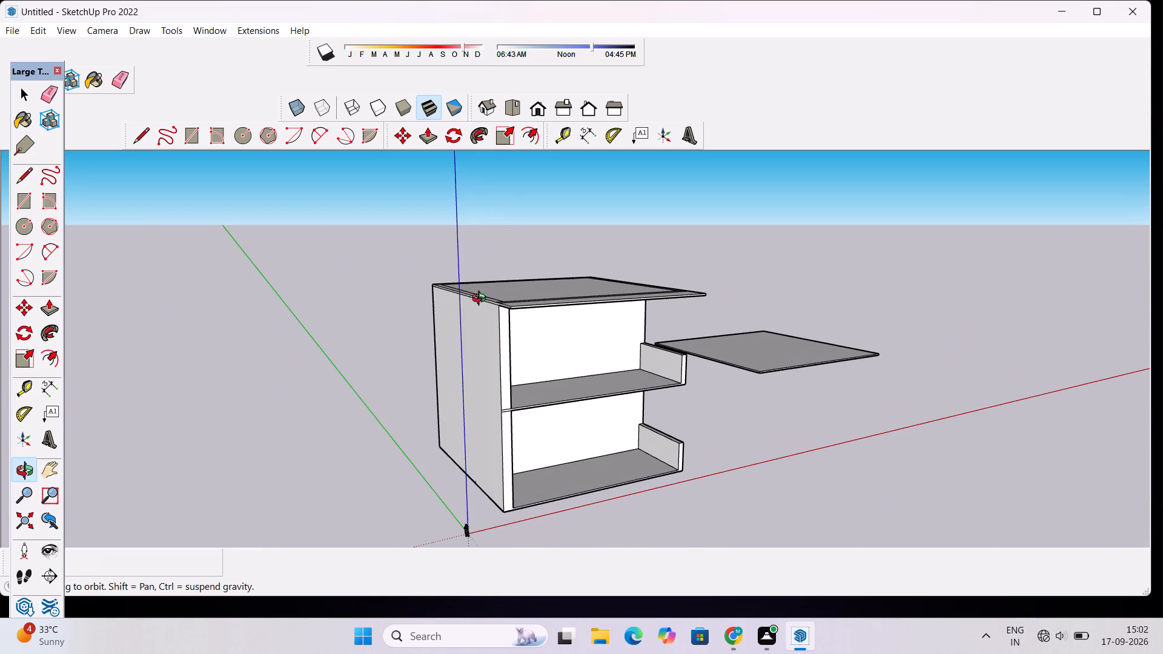
pyautogui.keyDown('shift'); pyautogui.moveTo(581, 276); pyautogui.dragTo(483, 306); pyautogui.keyUp('shift')
pyautogui.moveTo(475, 309); pyautogui.dragTo(425, 378)
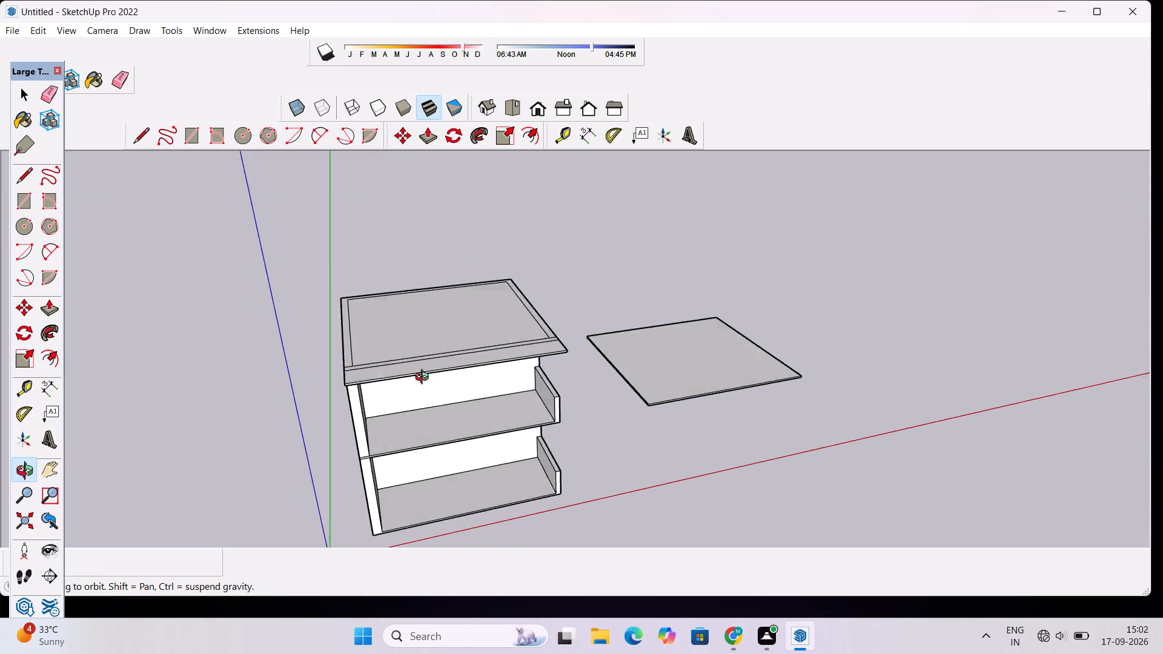
pyautogui.moveTo(425, 378); pyautogui.dragTo(378, 373)
pyautogui.scroll(3, 488, 284)
pyautogui.moveTo(469, 386); pyautogui.dragTo(412, 598)
pyautogui.scroll(4, 411, 461)
pyautogui.keyDown('shift'); pyautogui.moveTo(364, 447); pyautogui.dragTo(379, 506); pyautogui.keyUp('shift')
pyautogui.scroll(3, 214, 469)
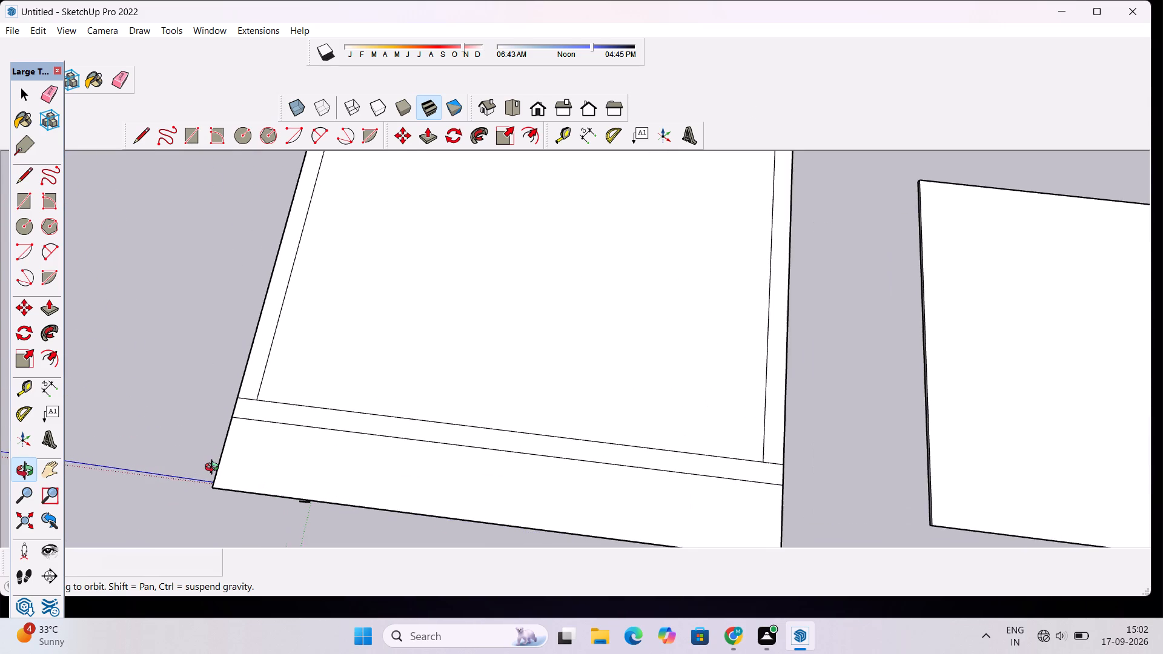
pyautogui.moveTo(211, 460); pyautogui.dragTo(313, 463)
pyautogui.scroll(-2, 327, 456)
pyautogui.scroll(2, 285, 487)
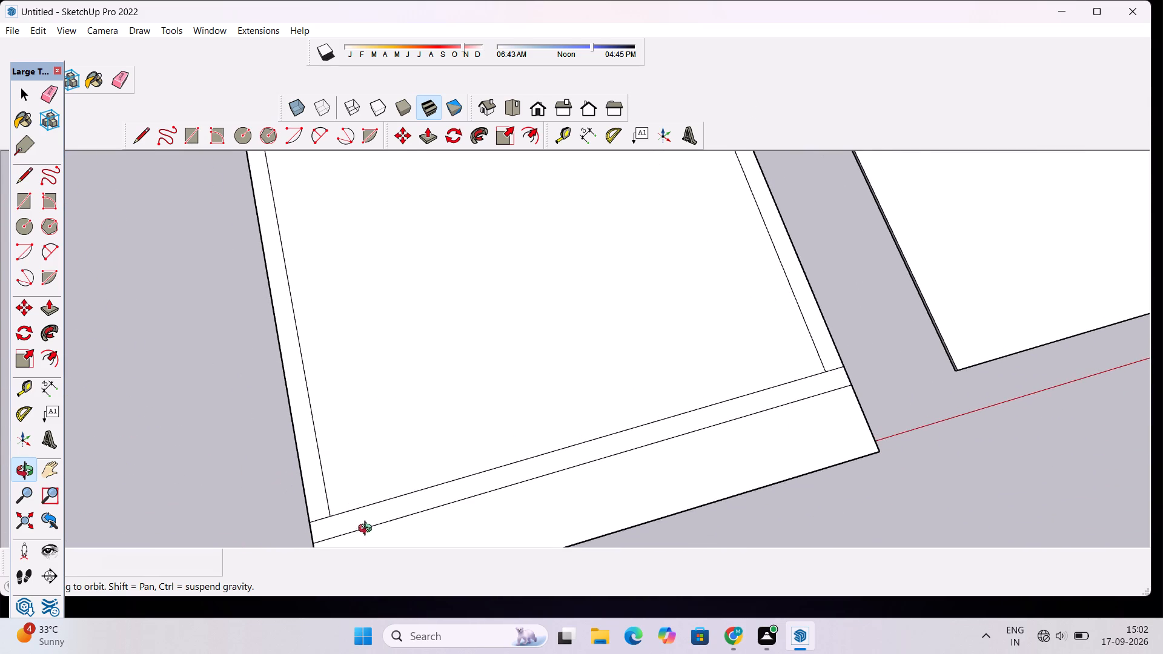
pyautogui.moveTo(369, 529); pyautogui.dragTo(347, 452)
pyautogui.scroll(3, 284, 468)
pyautogui.keyDown('shift'); pyautogui.moveTo(358, 453); pyautogui.dragTo(342, 479); pyautogui.keyUp('shift')
pyautogui.scroll(2, 340, 479)
pyautogui.press('e')
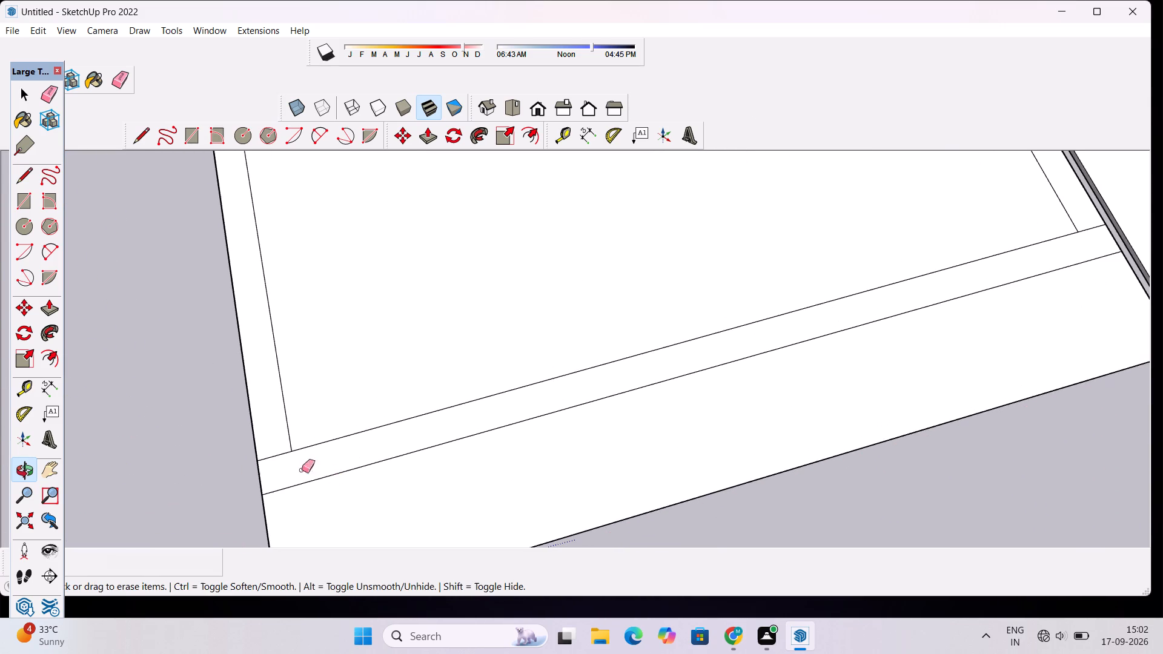
pyautogui.scroll(1, 270, 456)
pyautogui.moveTo(272, 432); pyautogui.dragTo(273, 461)
pyautogui.scroll(-6, 196, 483)
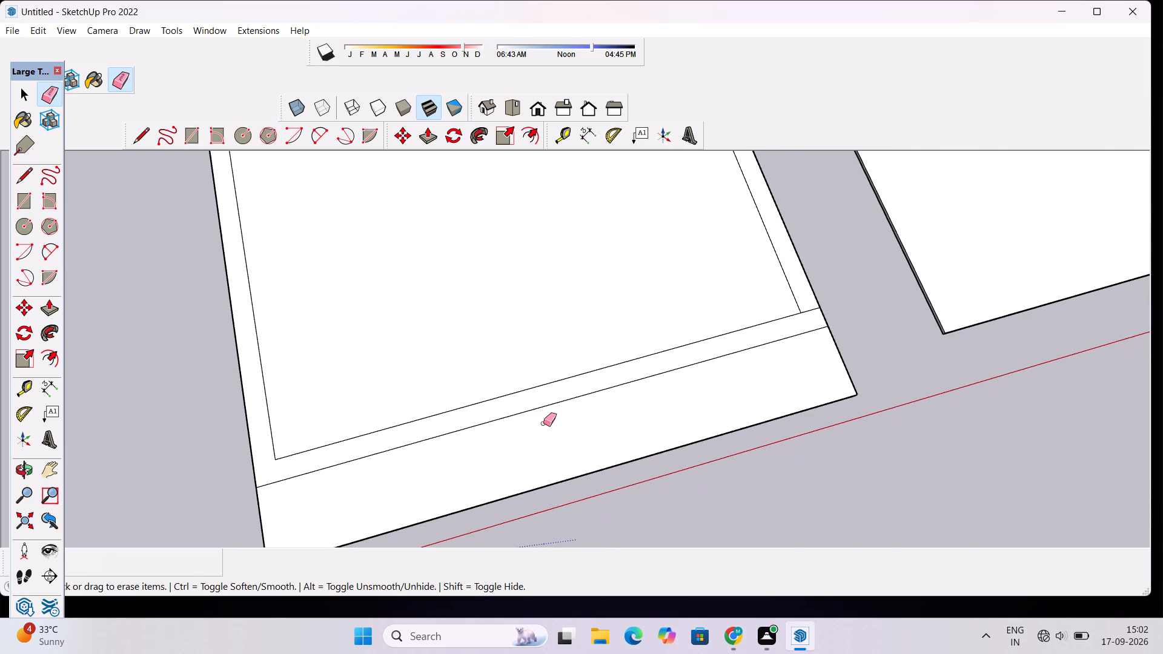
pyautogui.scroll(4, 793, 242)
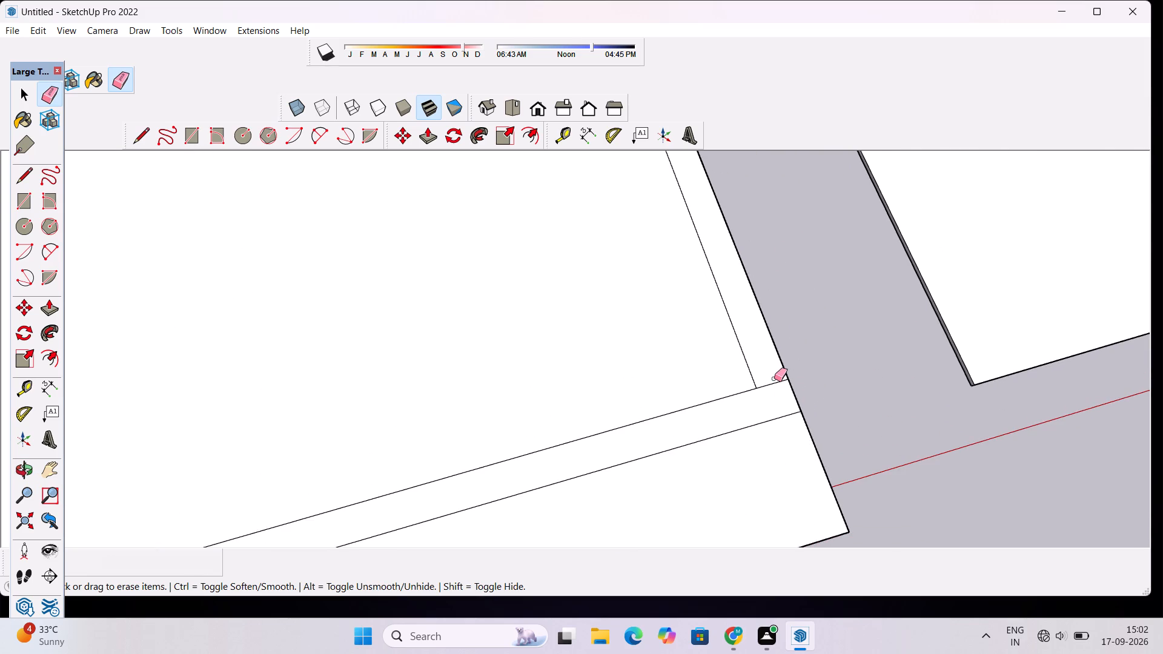
pyautogui.click(774, 378)
pyautogui.scroll(-3, 704, 386)
# Examine the inner wall outline, the front strip and the overhang on the top slab from above and all around the building.
pyautogui.press('o')
pyautogui.scroll(-4, 763, 375)
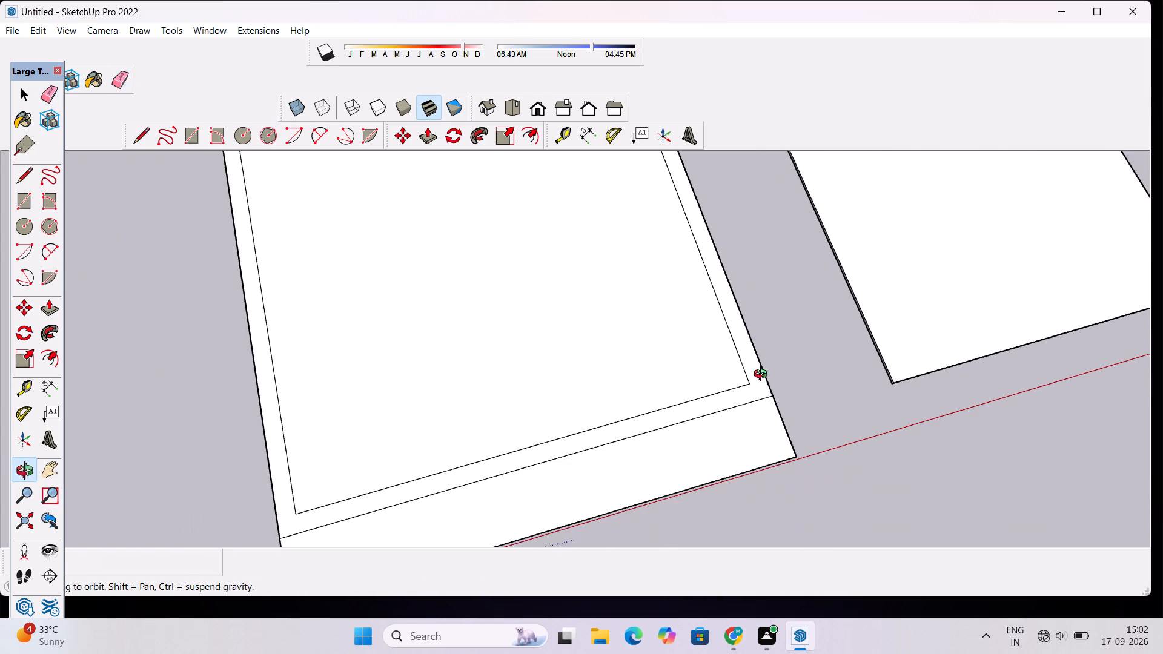
pyautogui.moveTo(960, 446); pyautogui.dragTo(631, 351)
pyautogui.scroll(-3, 629, 351)
pyautogui.moveTo(495, 462); pyautogui.dragTo(562, 365)
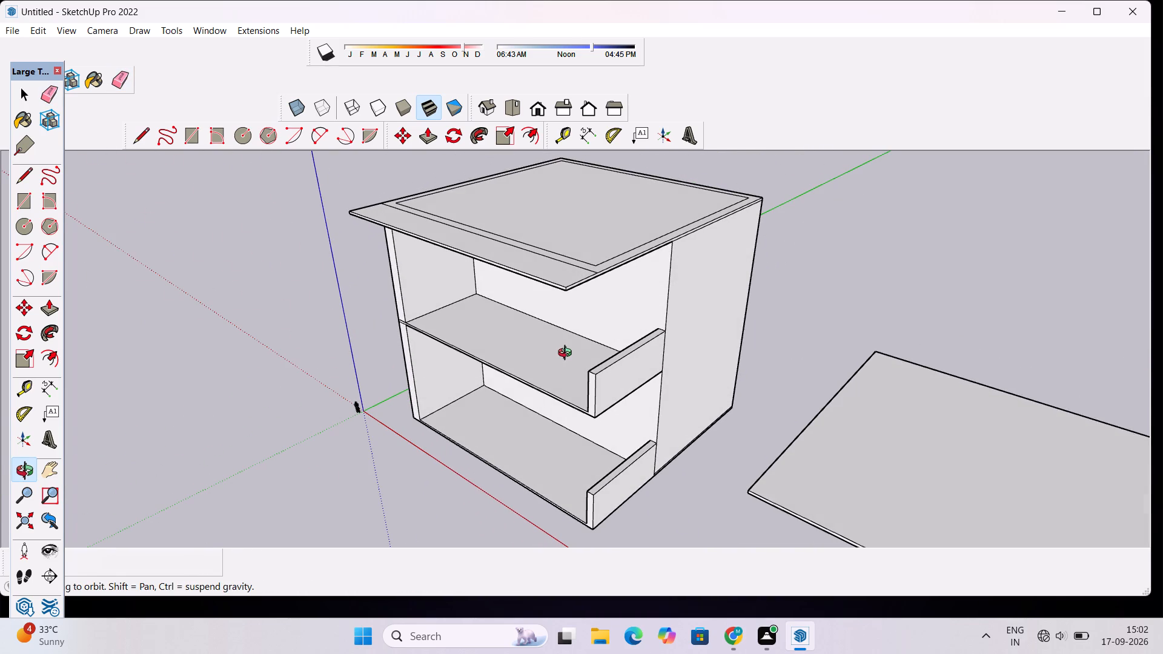
pyautogui.moveTo(532, 365); pyautogui.dragTo(528, 479)
pyautogui.scroll(3, 523, 335)
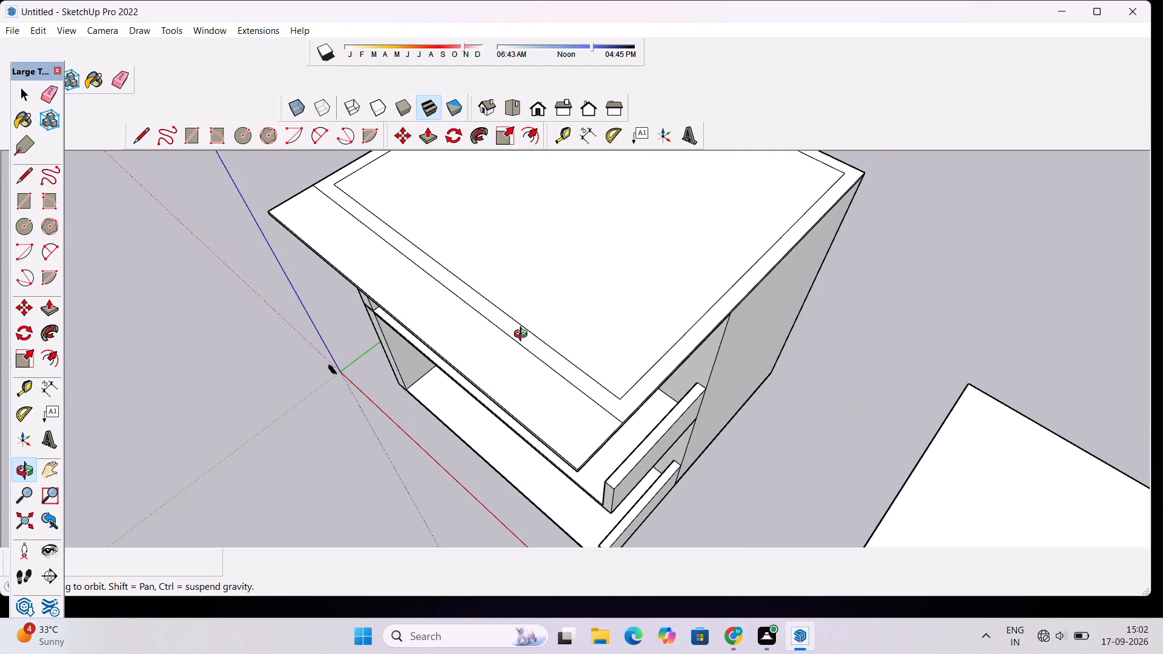
pyautogui.moveTo(519, 336); pyautogui.dragTo(784, 248)
pyautogui.moveTo(253, 357); pyautogui.dragTo(540, 312)
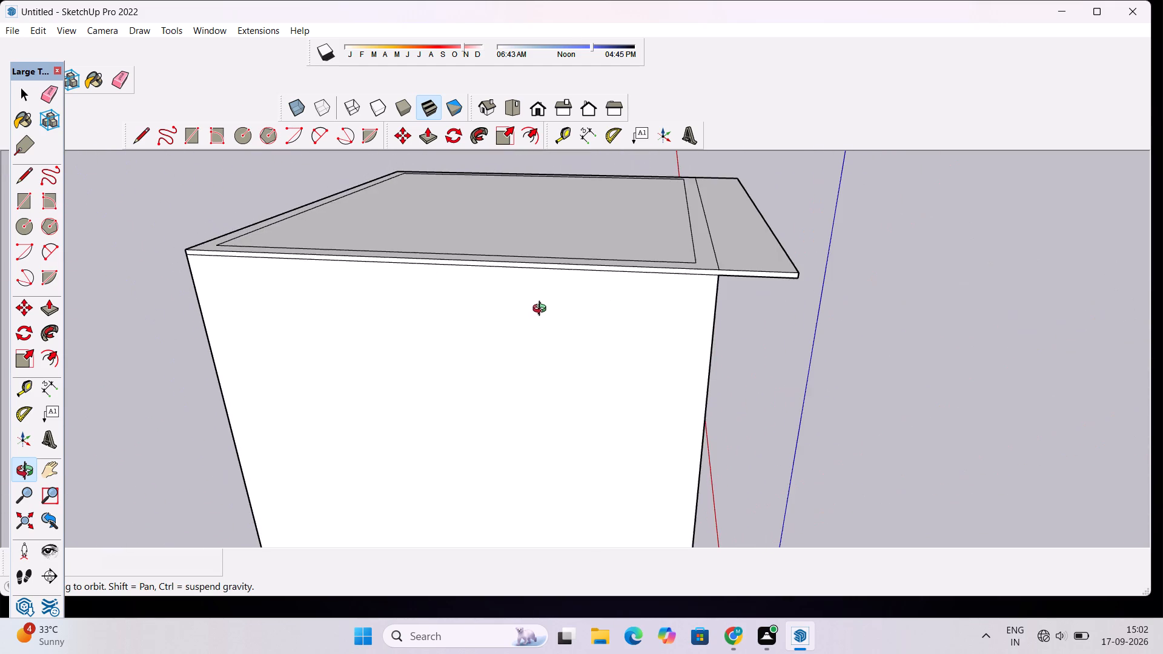
pyautogui.moveTo(631, 293); pyautogui.dragTo(352, 397)
pyautogui.moveTo(599, 337); pyautogui.dragTo(486, 343)
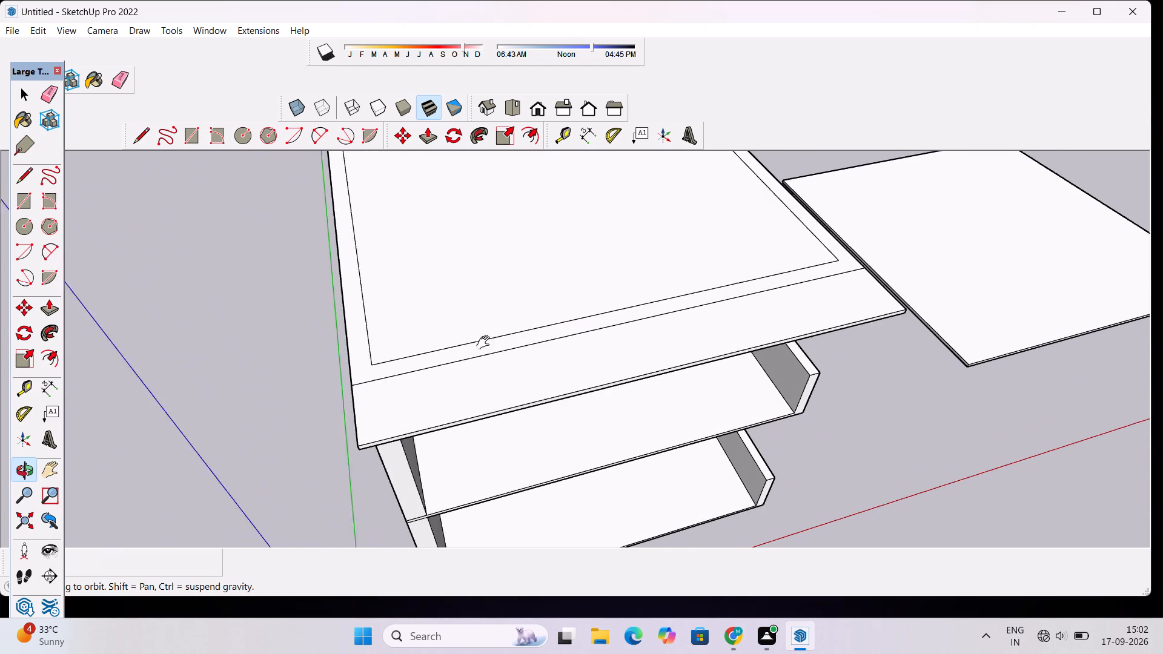
pyautogui.moveTo(486, 343); pyautogui.dragTo(480, 345)
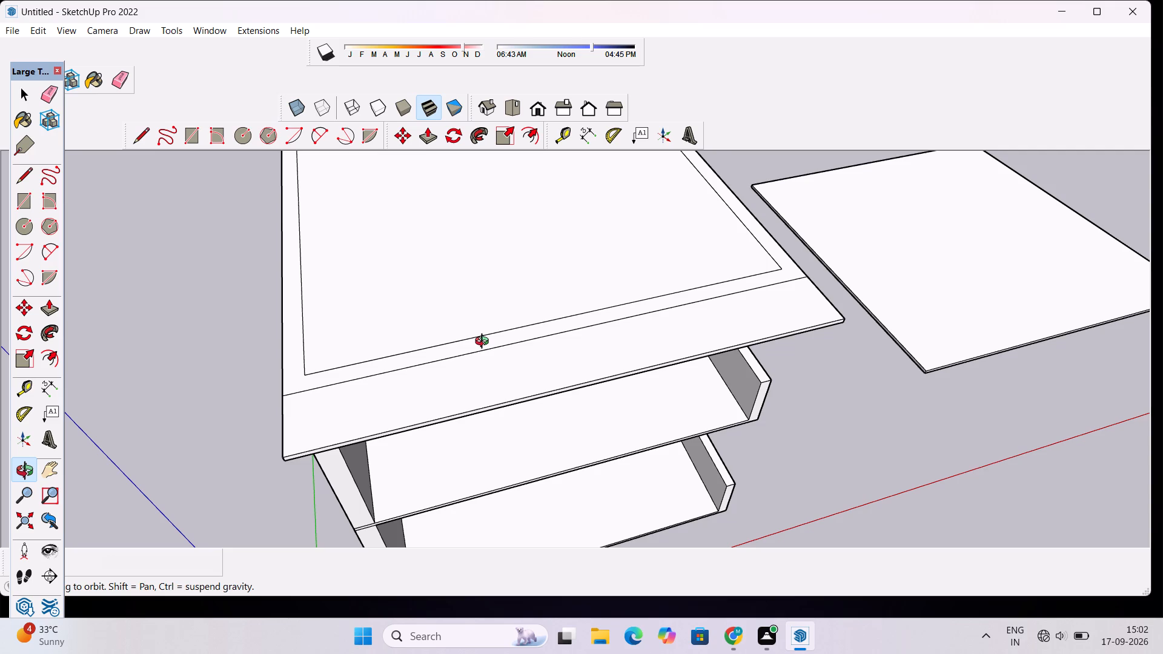
pyautogui.scroll(-4, 487, 343)
pyautogui.keyDown('shift'); pyautogui.moveTo(645, 347); pyautogui.dragTo(552, 386); pyautogui.keyUp('shift')
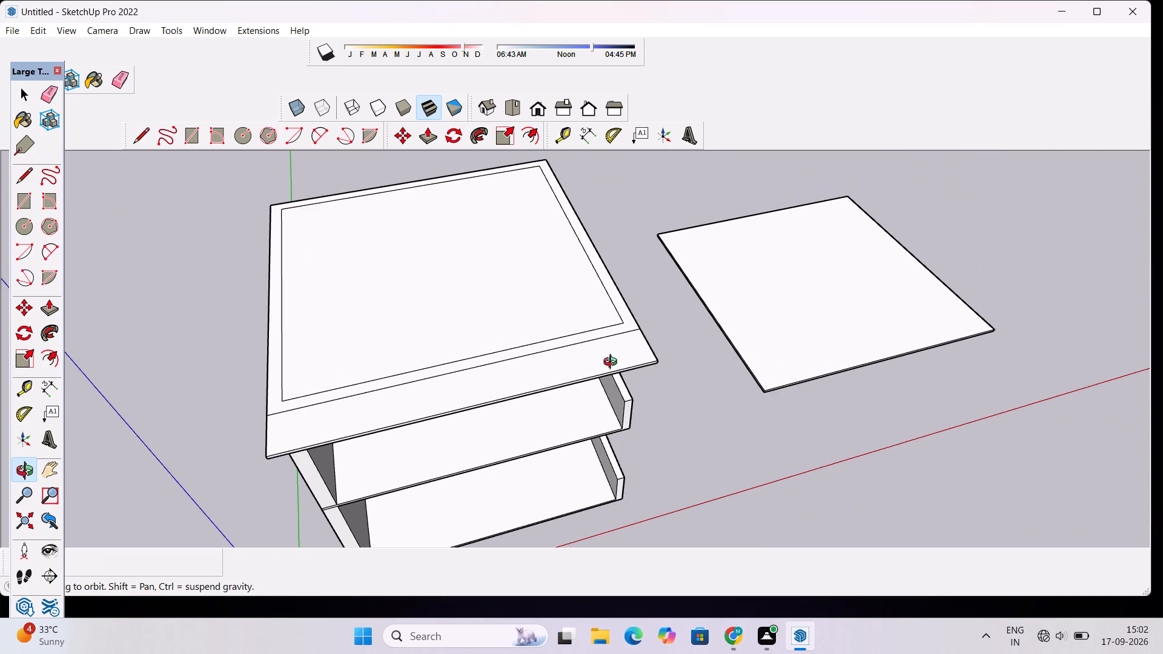
pyautogui.scroll(4, 613, 363)
pyautogui.moveTo(707, 337); pyautogui.dragTo(751, 264)
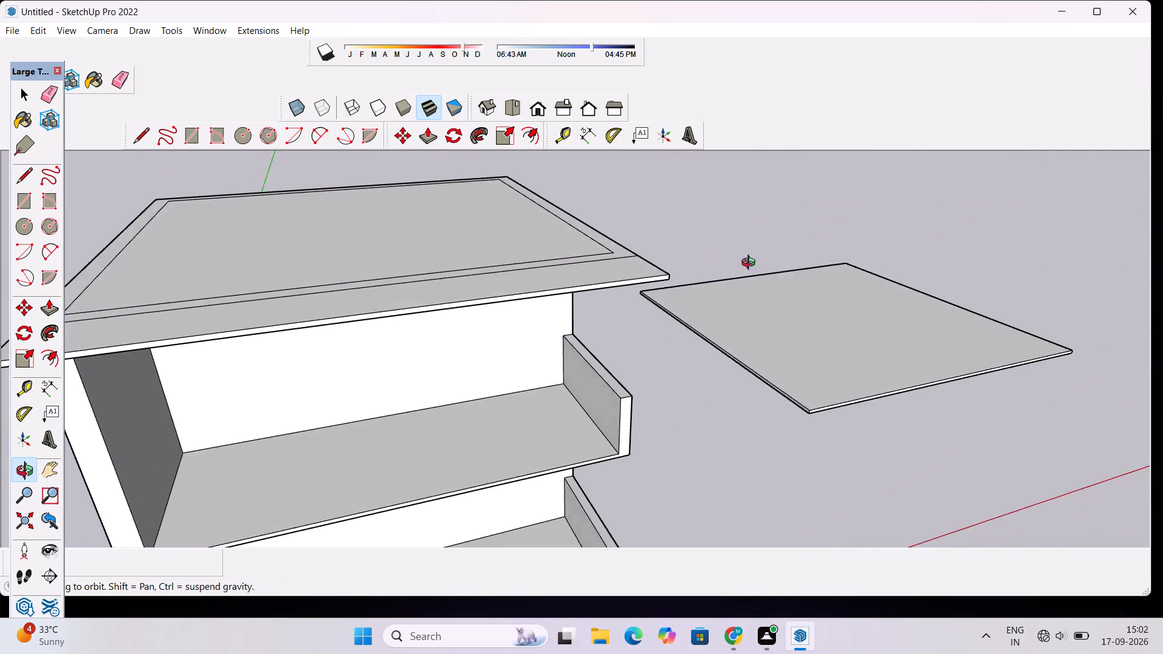
pyautogui.moveTo(751, 264); pyautogui.dragTo(572, 350)
pyautogui.scroll(-5, 937, 230)
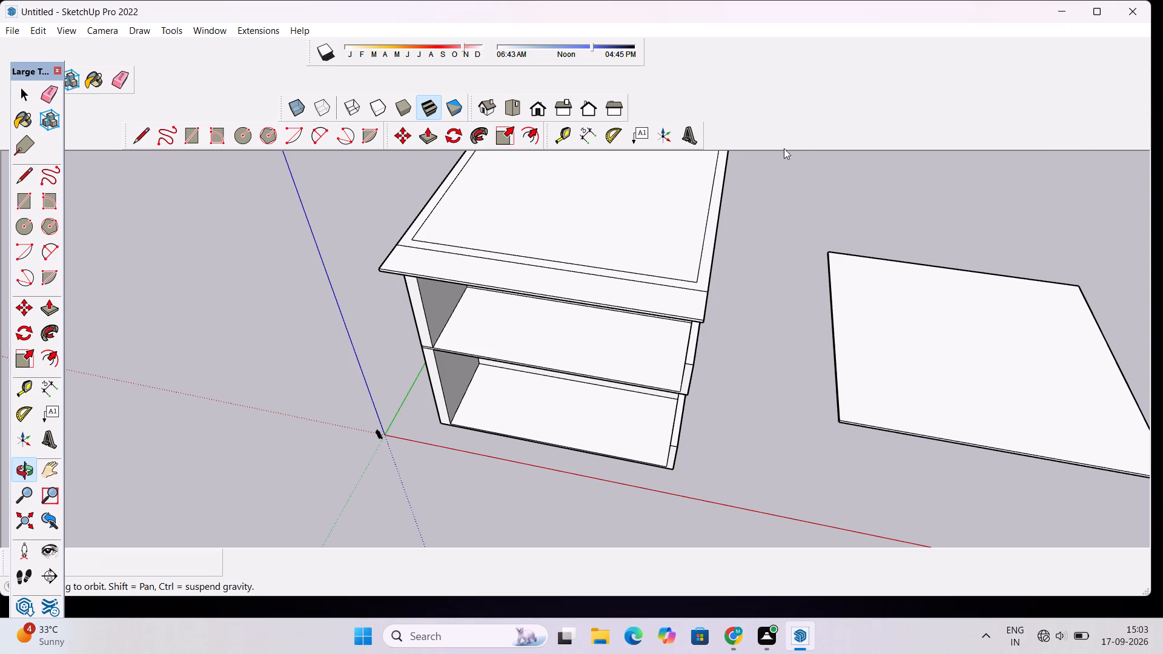
pyautogui.scroll(-4, 447, 324)
pyautogui.moveTo(305, 327); pyautogui.dragTo(598, 279)
pyautogui.scroll(4, 393, 322)
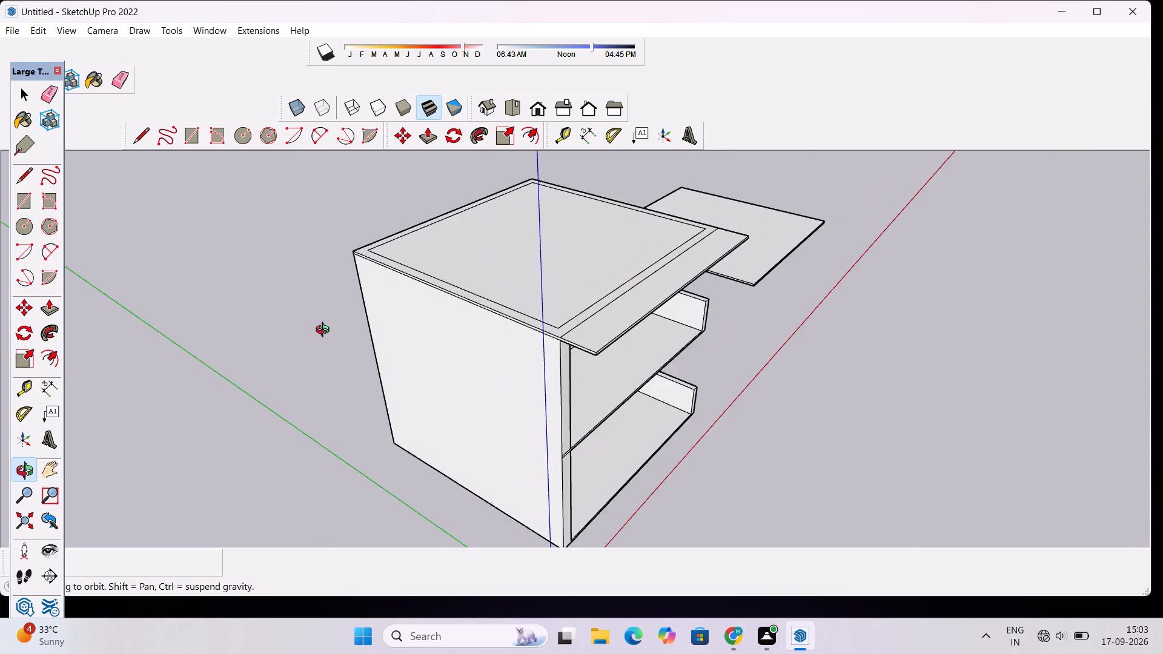
pyautogui.moveTo(325, 331); pyautogui.dragTo(618, 339)
pyautogui.moveTo(227, 398); pyautogui.dragTo(521, 346)
pyautogui.moveTo(788, 287); pyautogui.dragTo(787, 294)
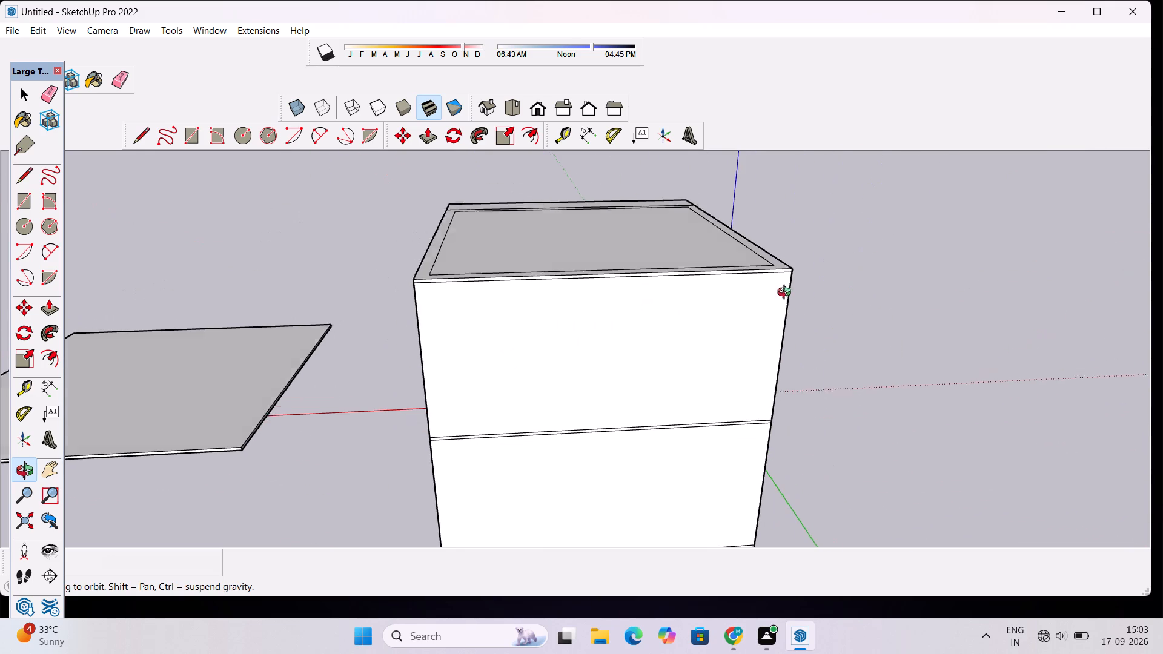
pyautogui.moveTo(787, 294); pyautogui.dragTo(153, 374)
pyautogui.moveTo(853, 296); pyautogui.dragTo(402, 333)
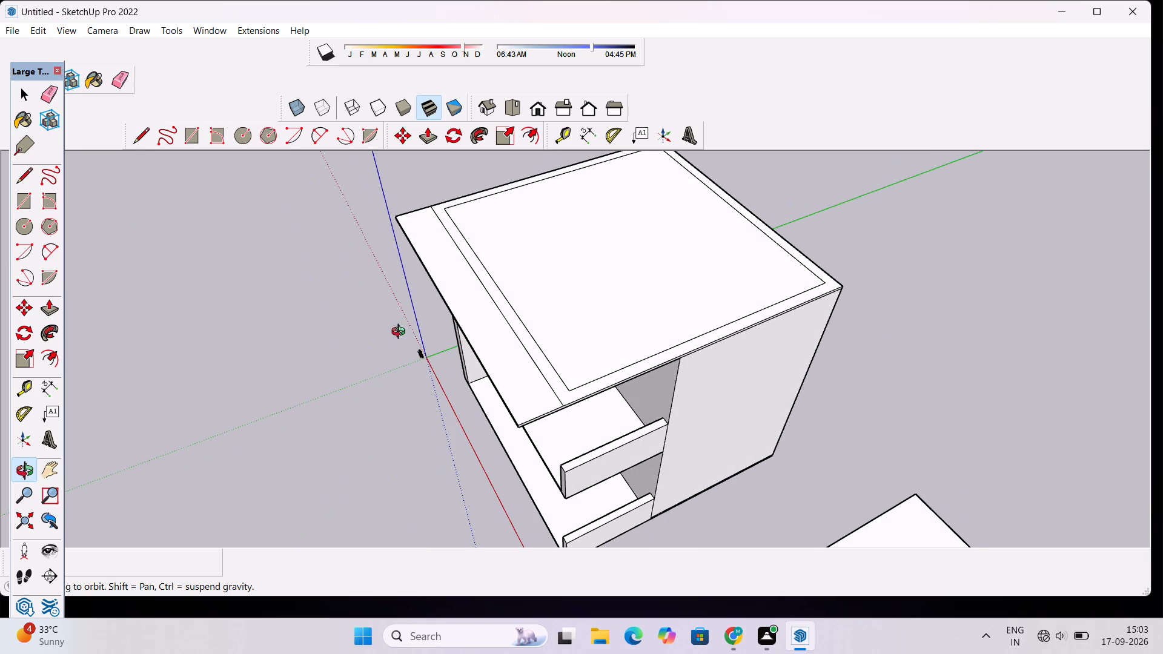
pyautogui.scroll(-3, 402, 332)
pyautogui.moveTo(358, 351); pyautogui.dragTo(539, 378)
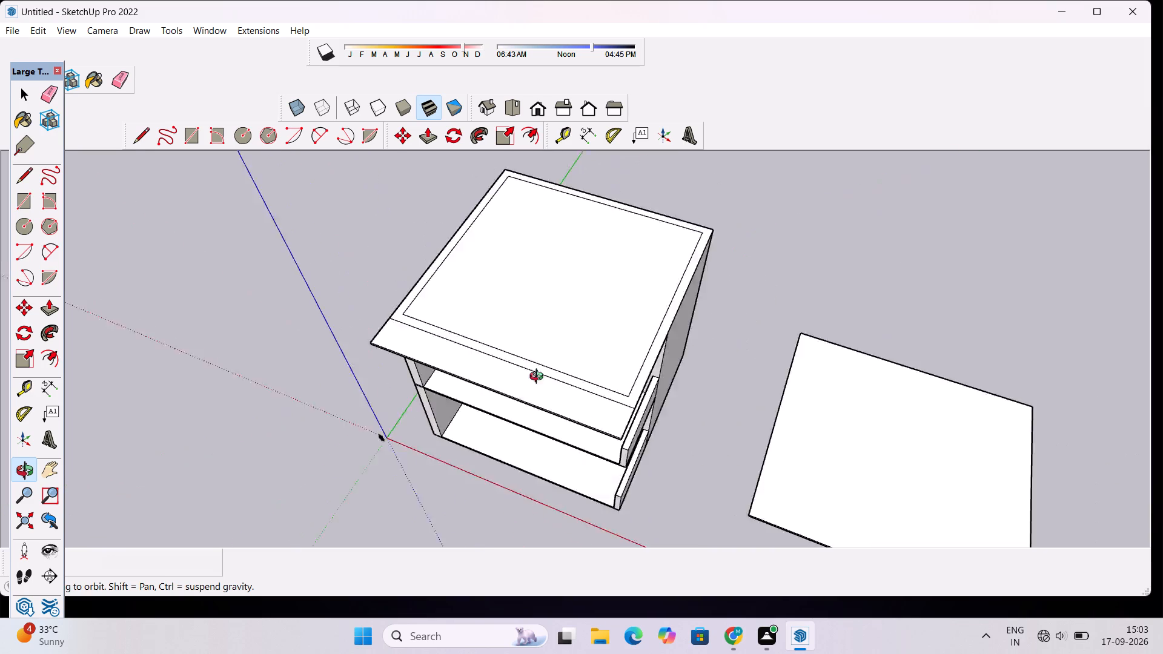
pyautogui.moveTo(539, 378); pyautogui.dragTo(651, 319)
pyautogui.scroll(4, 381, 362)
pyautogui.moveTo(403, 362); pyautogui.dragTo(698, 446)
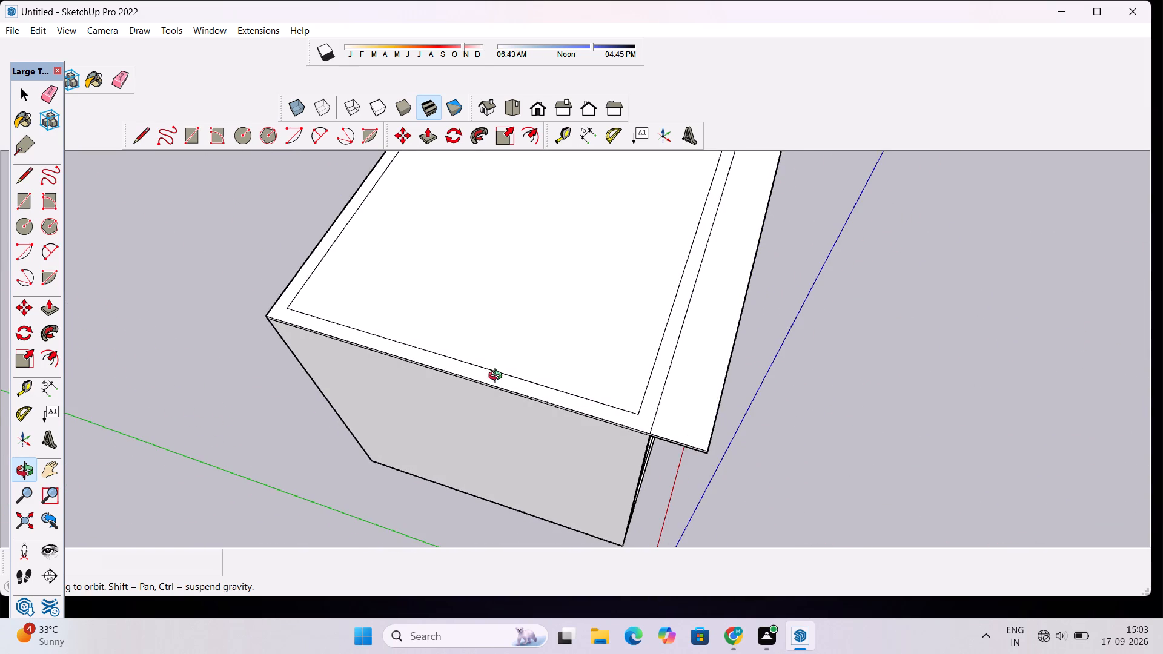
pyautogui.scroll(2, 498, 377)
pyautogui.moveTo(474, 355); pyautogui.dragTo(462, 435)
pyautogui.scroll(-5, 457, 403)
pyautogui.moveTo(825, 376); pyautogui.dragTo(632, 385)
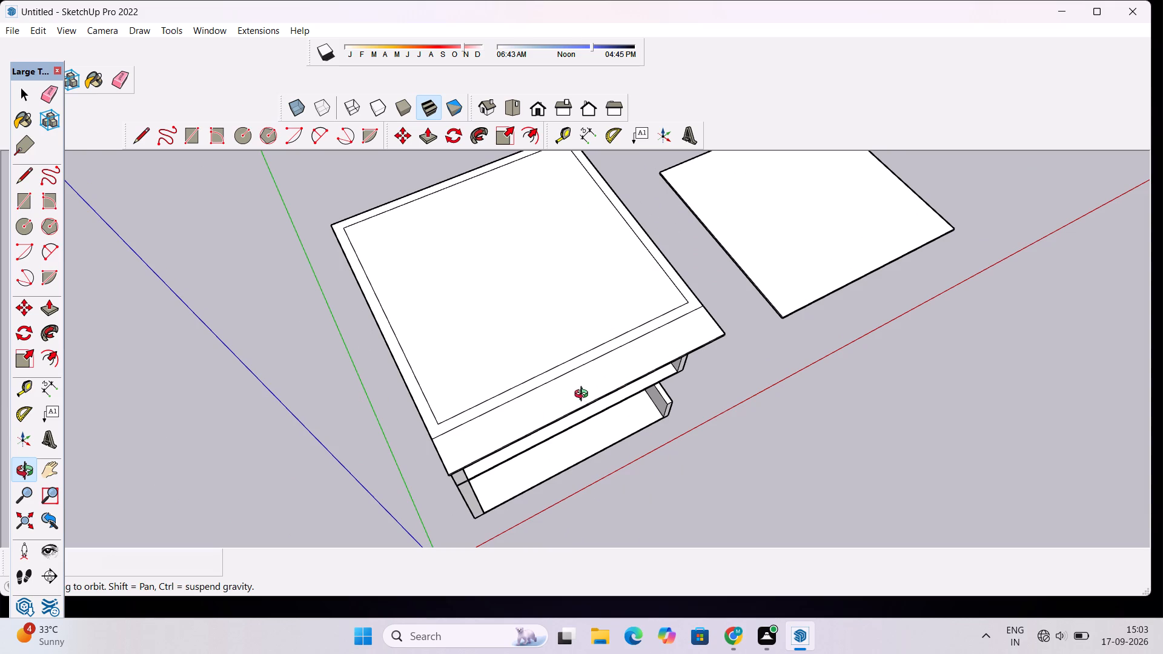
pyautogui.moveTo(706, 411); pyautogui.dragTo(574, 366)
pyautogui.moveTo(621, 335); pyautogui.dragTo(636, 435)
pyautogui.scroll(3, 668, 368)
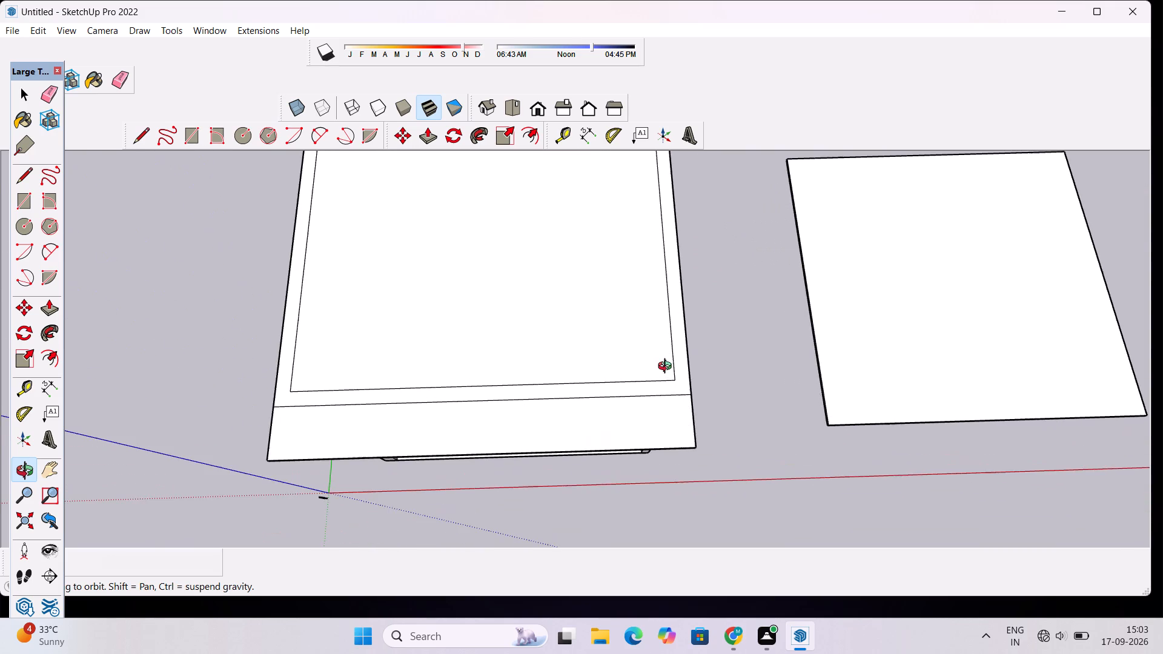
pyautogui.keyDown('shift'); pyautogui.moveTo(648, 356); pyautogui.dragTo(565, 405); pyautogui.keyUp('shift')
pyautogui.scroll(-4, 565, 405)
pyautogui.moveTo(652, 400); pyautogui.dragTo(409, 392)
pyautogui.scroll(4, 517, 395)
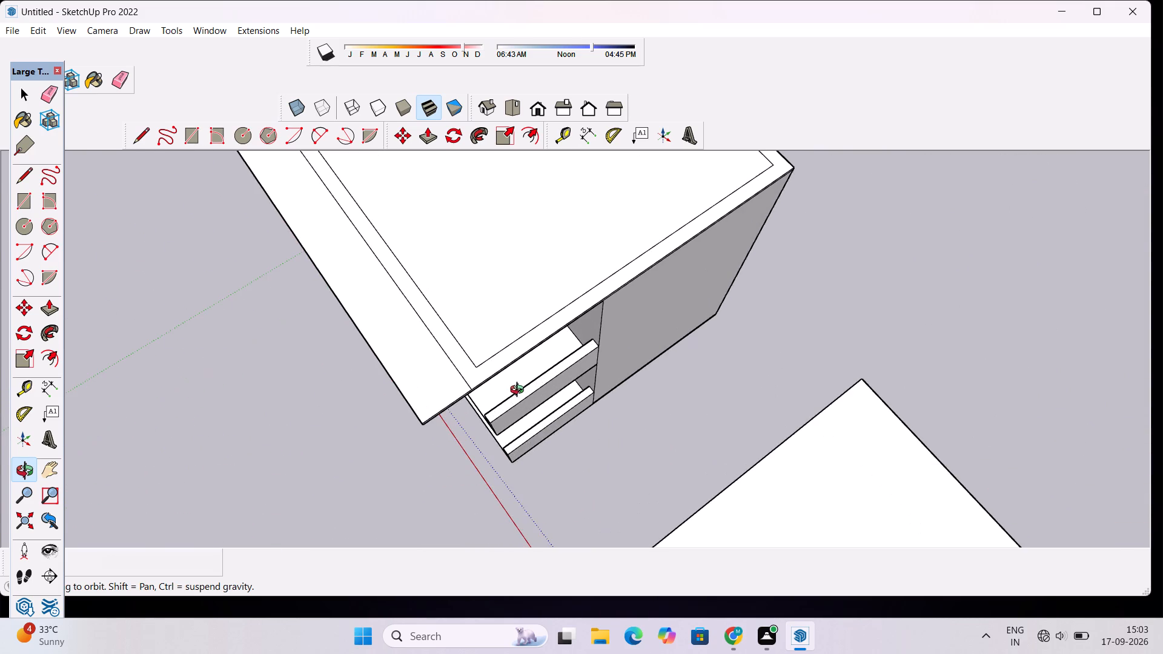
pyautogui.moveTo(465, 372); pyautogui.dragTo(513, 452)
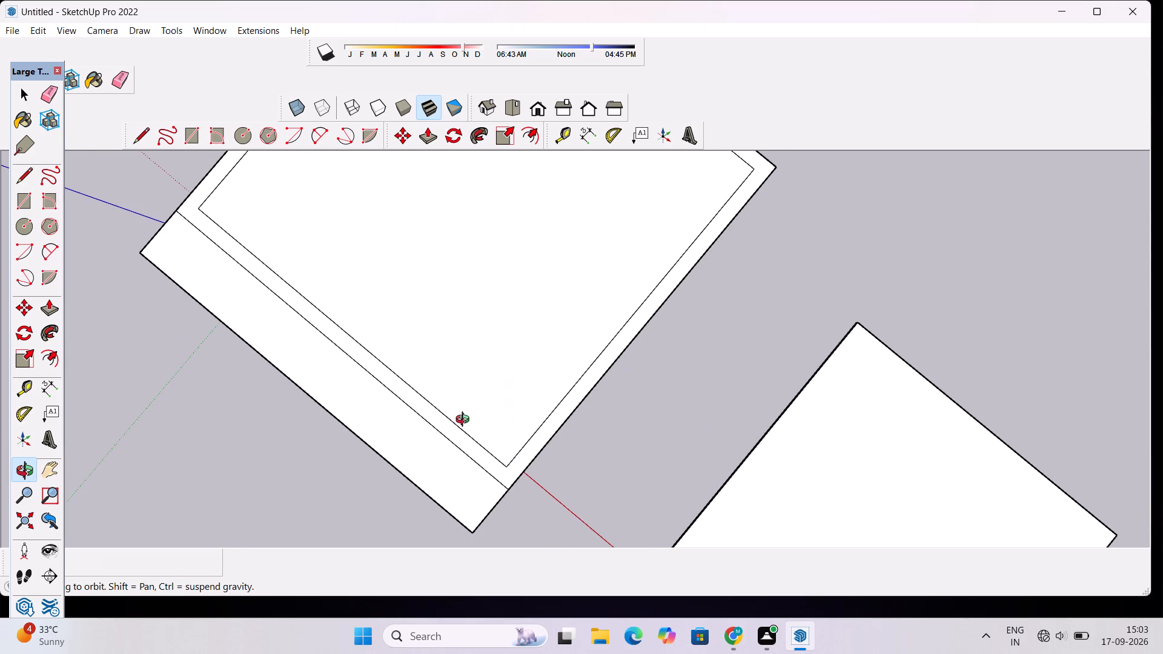
pyautogui.scroll(-2, 472, 408)
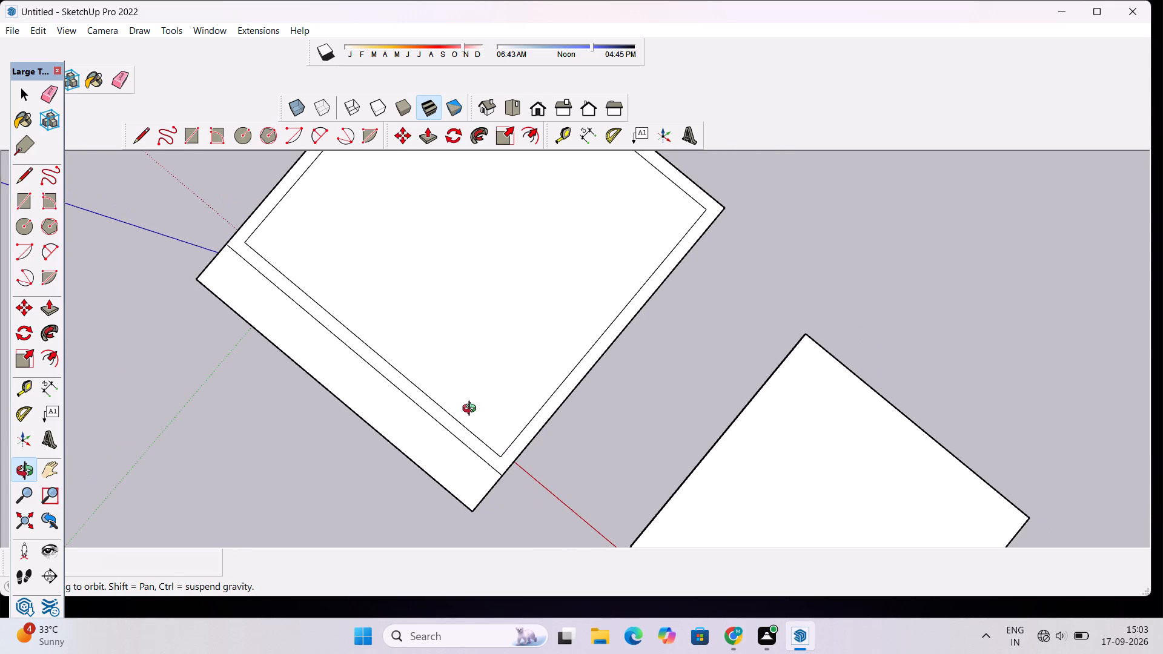
pyautogui.moveTo(462, 480); pyautogui.dragTo(417, 385)
pyautogui.moveTo(619, 449); pyautogui.dragTo(574, 409)
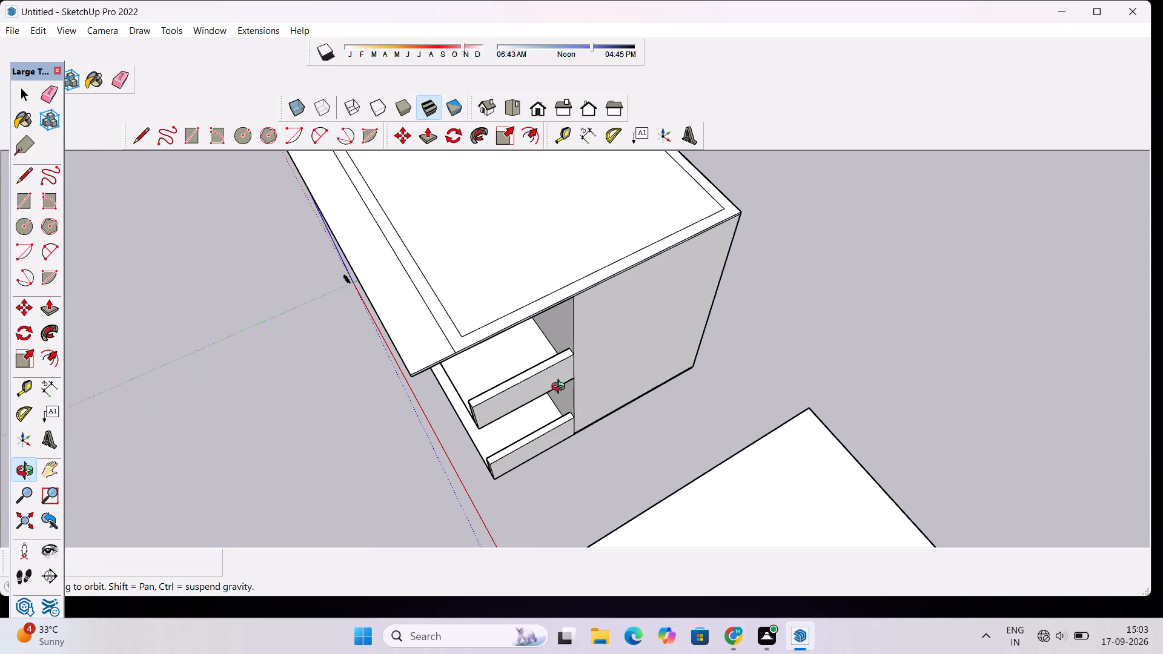
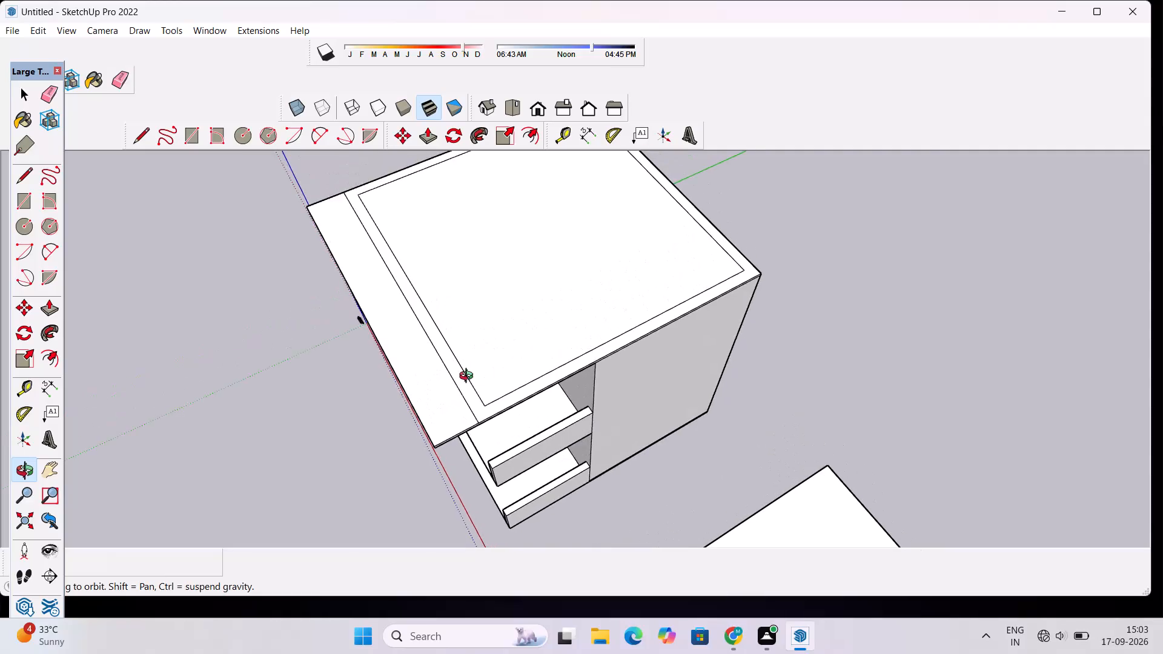
# Examine the inner wall outline and the front strip on the top slab from above and around the building.
pyautogui.scroll(-2, 469, 377)
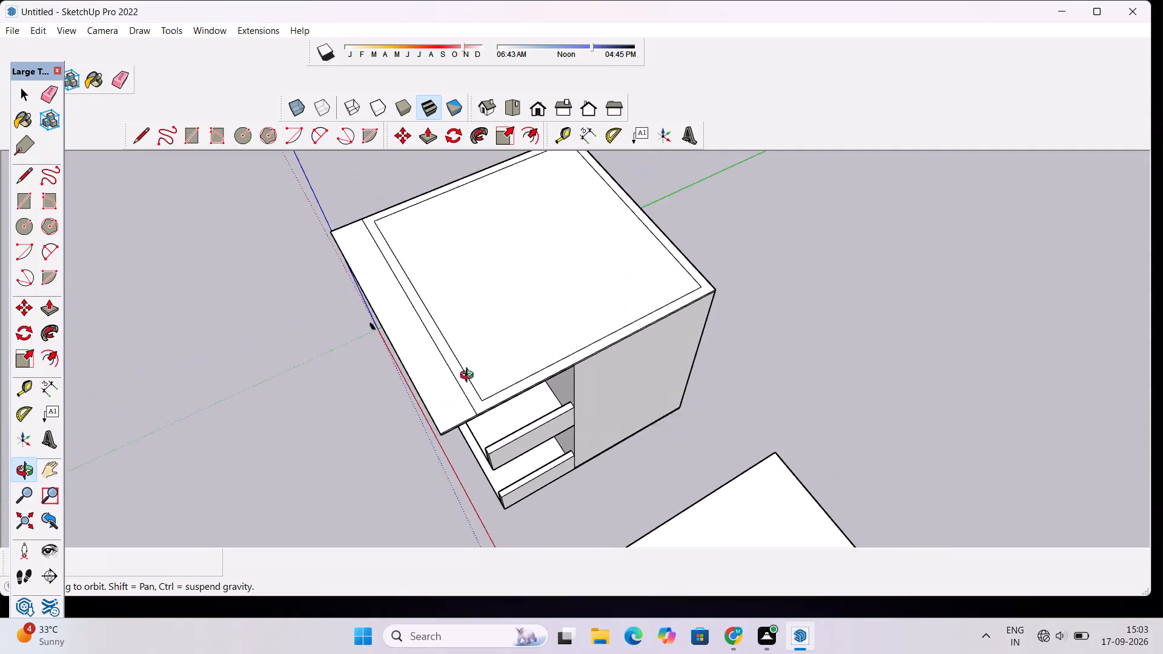
pyautogui.scroll(-1, 469, 377)
pyautogui.scroll(3, 465, 347)
pyautogui.moveTo(440, 381); pyautogui.dragTo(572, 319)
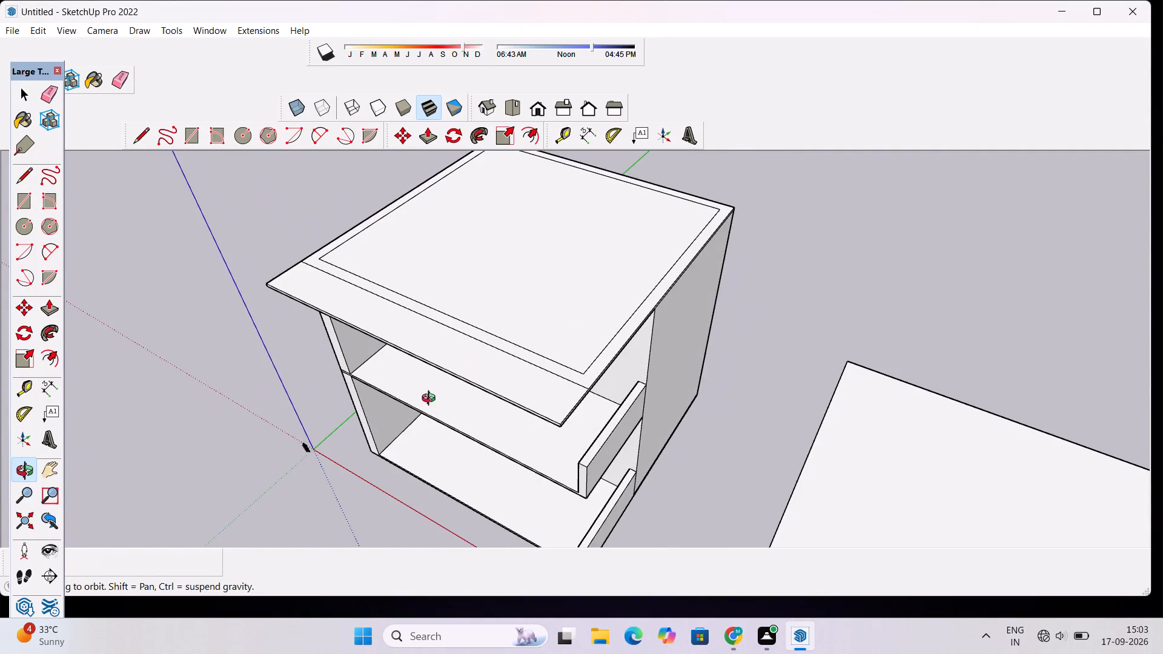
pyautogui.moveTo(406, 414); pyautogui.dragTo(634, 377)
pyautogui.scroll(-6, 634, 377)
pyautogui.keyDown('shift'); pyautogui.moveTo(628, 353); pyautogui.dragTo(536, 436); pyautogui.keyUp('shift')
pyautogui.scroll(3, 434, 445)
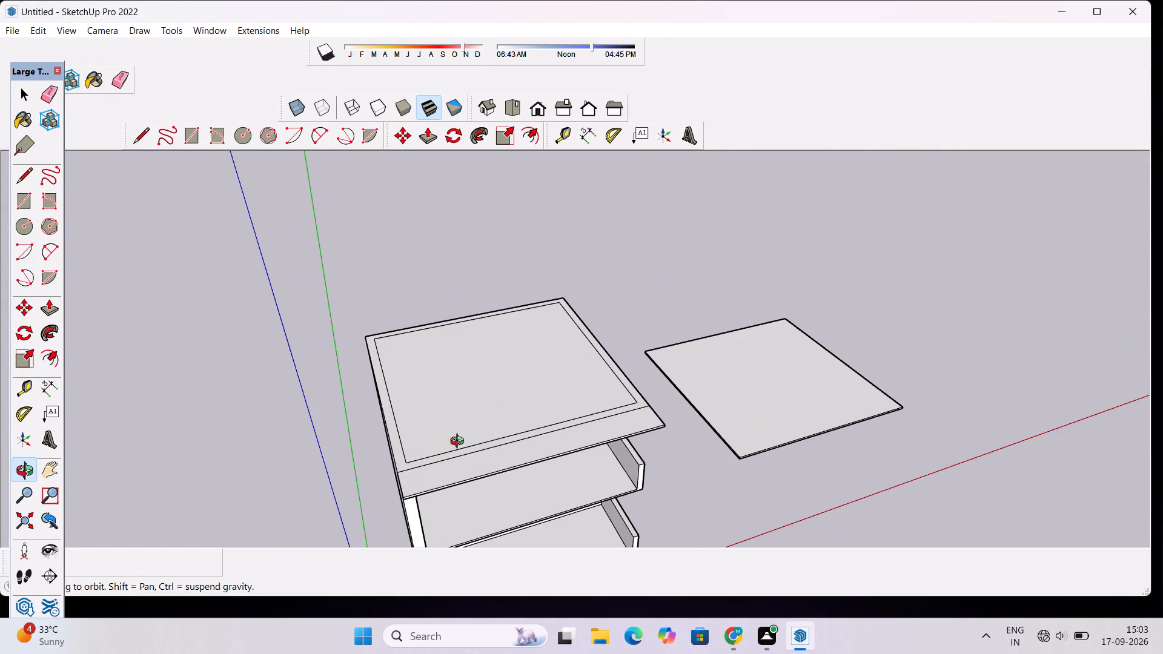
pyautogui.keyDown('shift'); pyautogui.moveTo(665, 389); pyautogui.dragTo(535, 421); pyautogui.keyUp('shift')
pyautogui.scroll(-5, 534, 406)
pyautogui.moveTo(903, 314); pyautogui.dragTo(551, 457)
pyautogui.scroll(2, 523, 276)
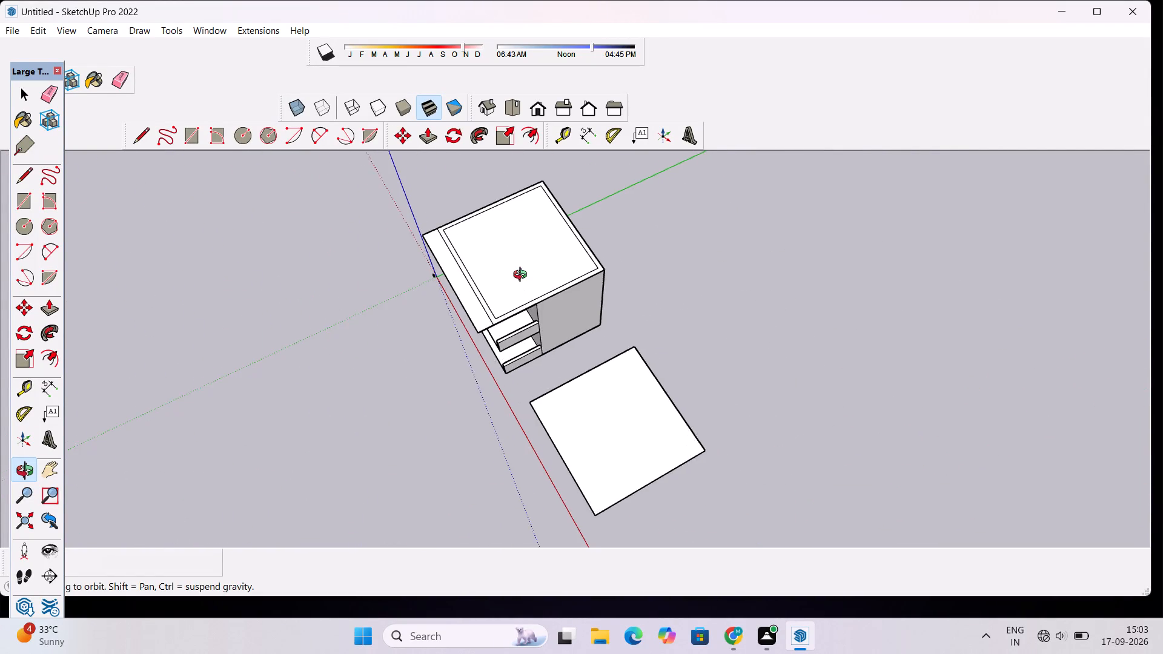
pyautogui.scroll(1, 523, 276)
pyautogui.keyDown('shift'); pyautogui.moveTo(520, 274); pyautogui.dragTo(555, 351); pyautogui.keyUp('shift')
pyautogui.scroll(3, 546, 360)
pyautogui.moveTo(477, 379); pyautogui.dragTo(850, 318)
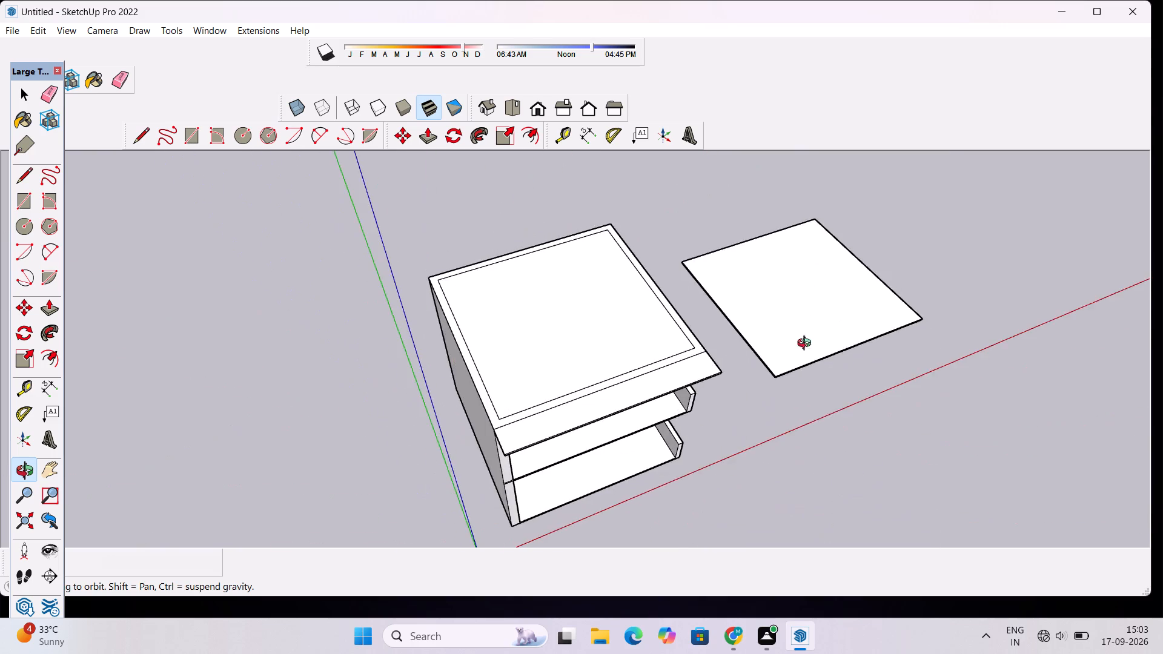
pyautogui.scroll(5, 522, 405)
pyautogui.keyDown('shift'); pyautogui.moveTo(519, 408); pyautogui.dragTo(531, 452); pyautogui.keyUp('shift')
pyautogui.scroll(2, 527, 453)
pyautogui.moveTo(592, 445); pyautogui.dragTo(517, 443)
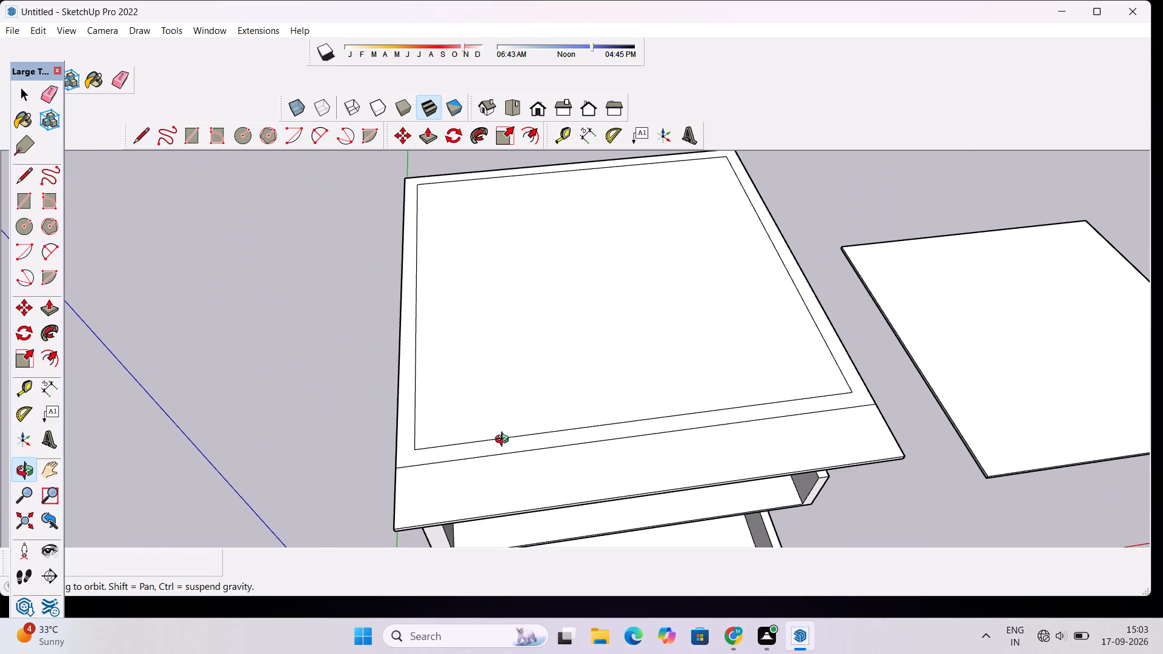
pyautogui.keyDown('shift'); pyautogui.moveTo(640, 412); pyautogui.dragTo(545, 425); pyautogui.keyUp('shift')
pyautogui.keyDown('shift'); pyautogui.moveTo(764, 398); pyautogui.dragTo(691, 416); pyautogui.keyUp('shift')
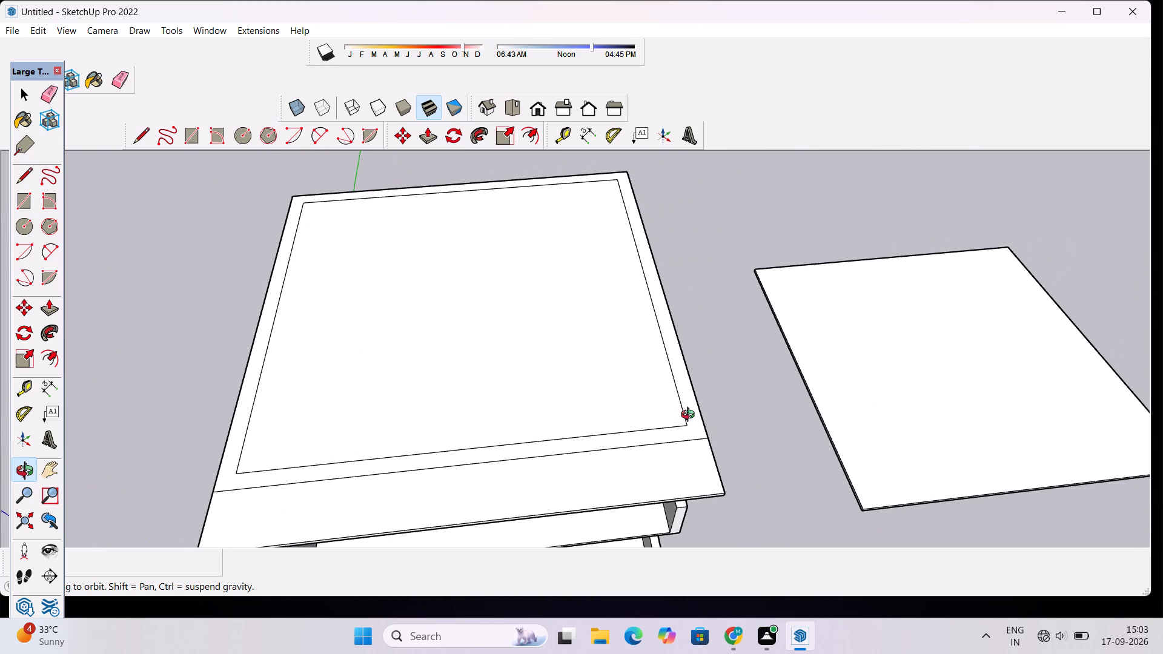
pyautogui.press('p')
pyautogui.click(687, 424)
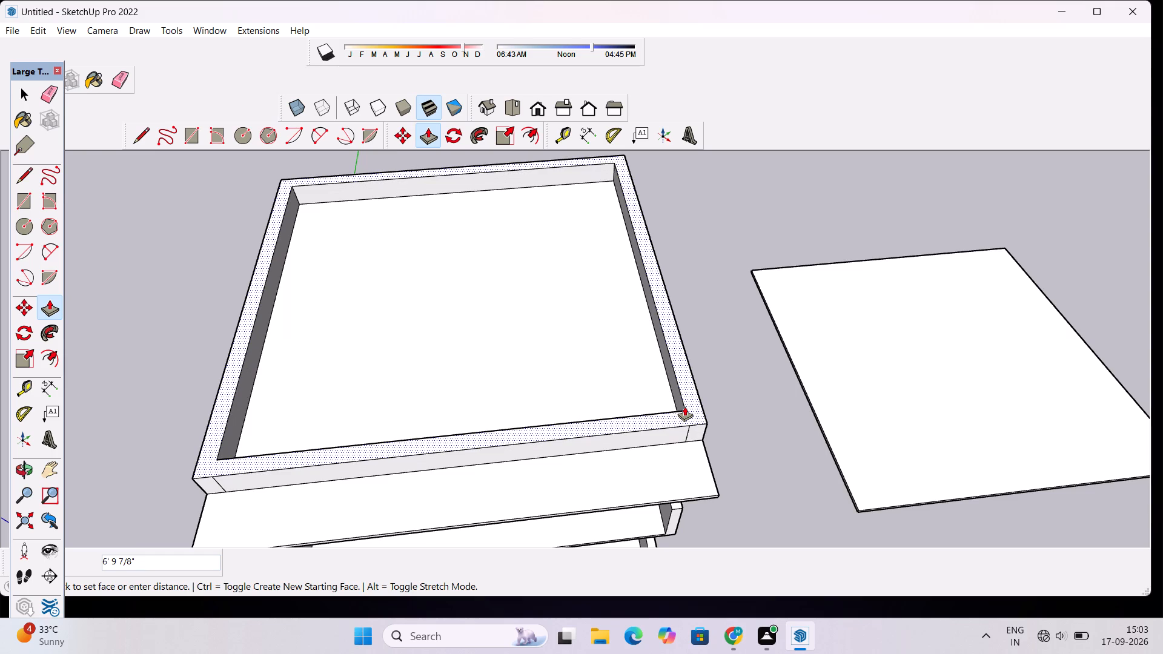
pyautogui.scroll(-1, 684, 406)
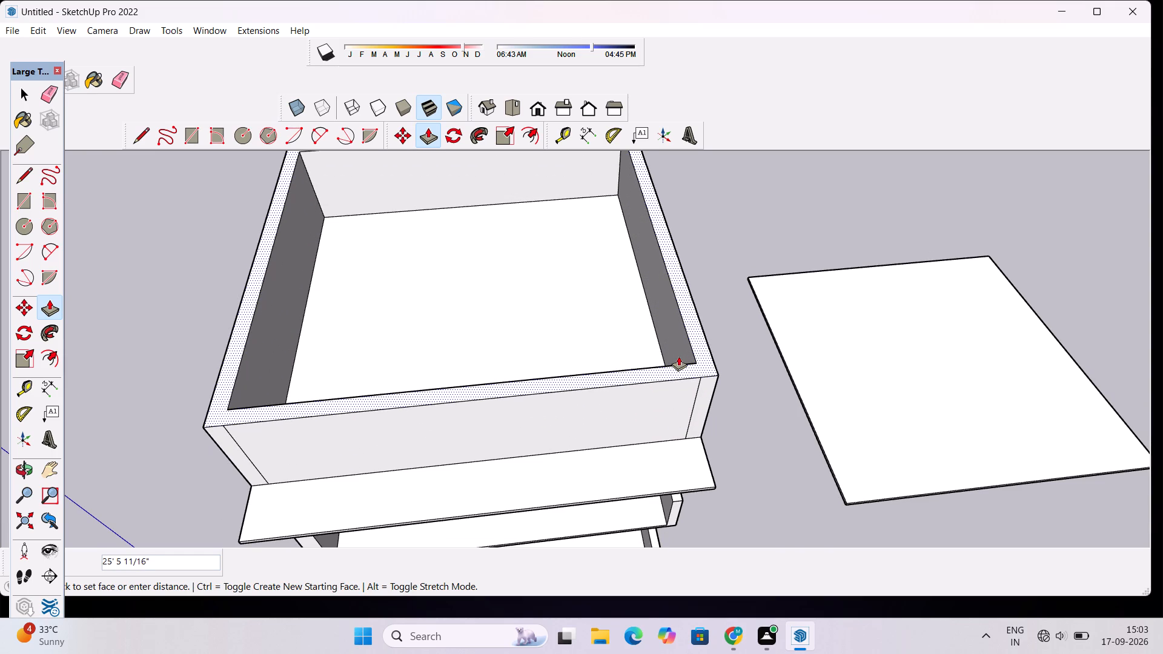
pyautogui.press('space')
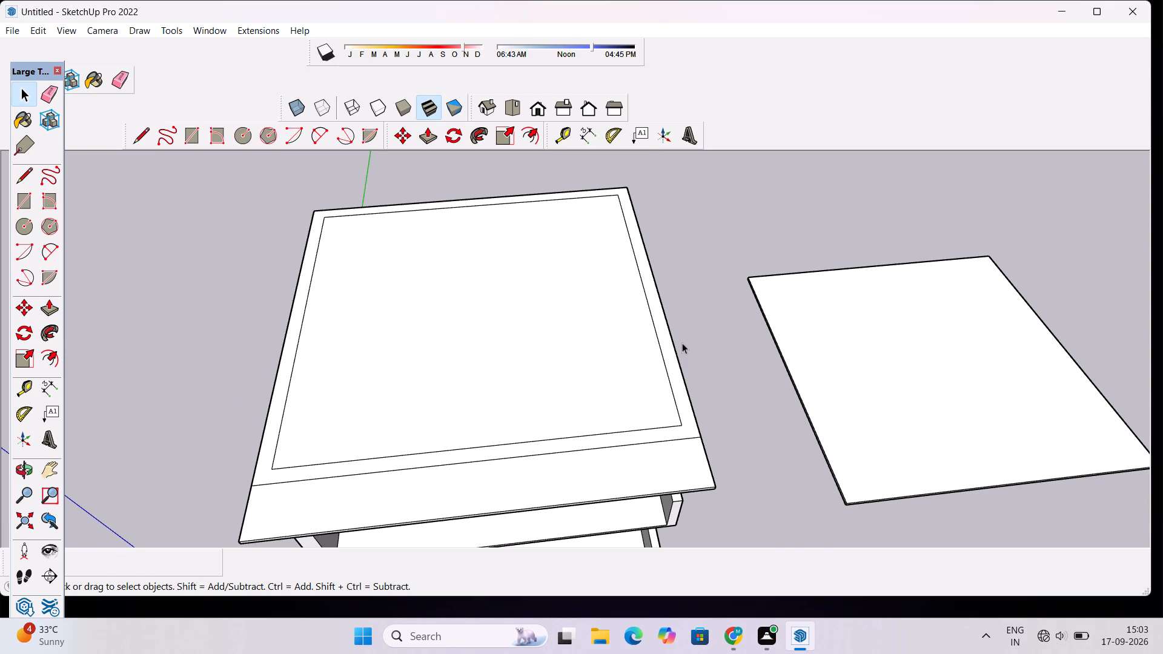
# Measure the height of the side parapet wall on the upper open-front floor, without keeping the dimension.
pyautogui.click(17, 471)
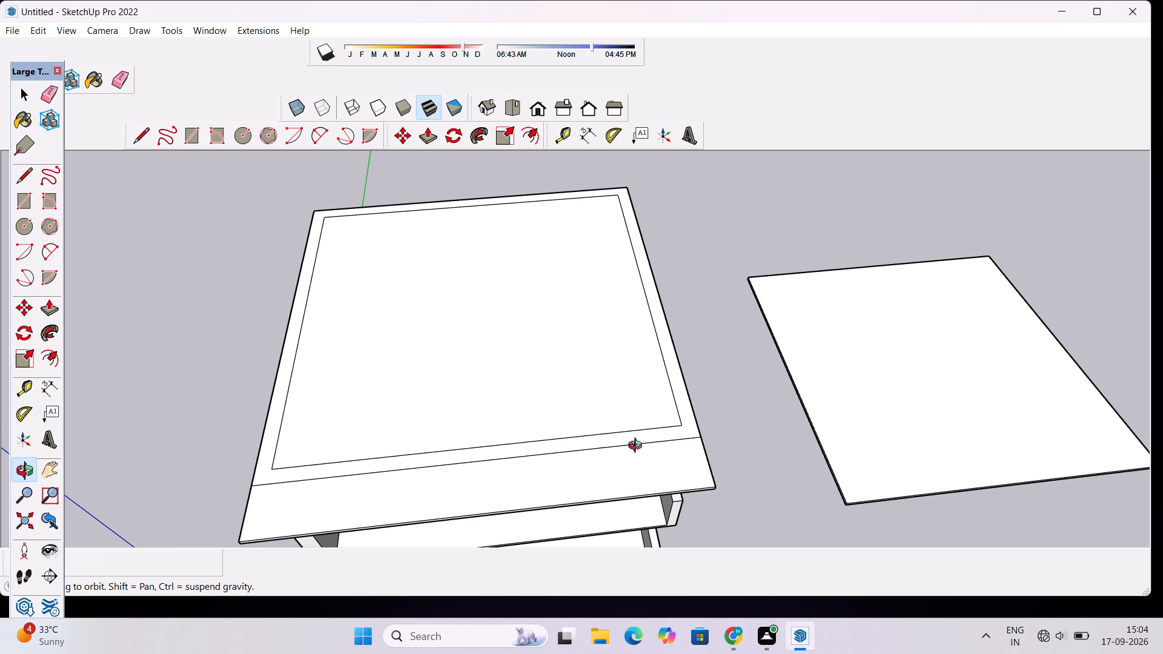
pyautogui.moveTo(651, 453); pyautogui.dragTo(442, 365)
pyautogui.scroll(-5, 442, 365)
pyautogui.moveTo(618, 471); pyautogui.dragTo(554, 412)
pyautogui.scroll(4, 539, 411)
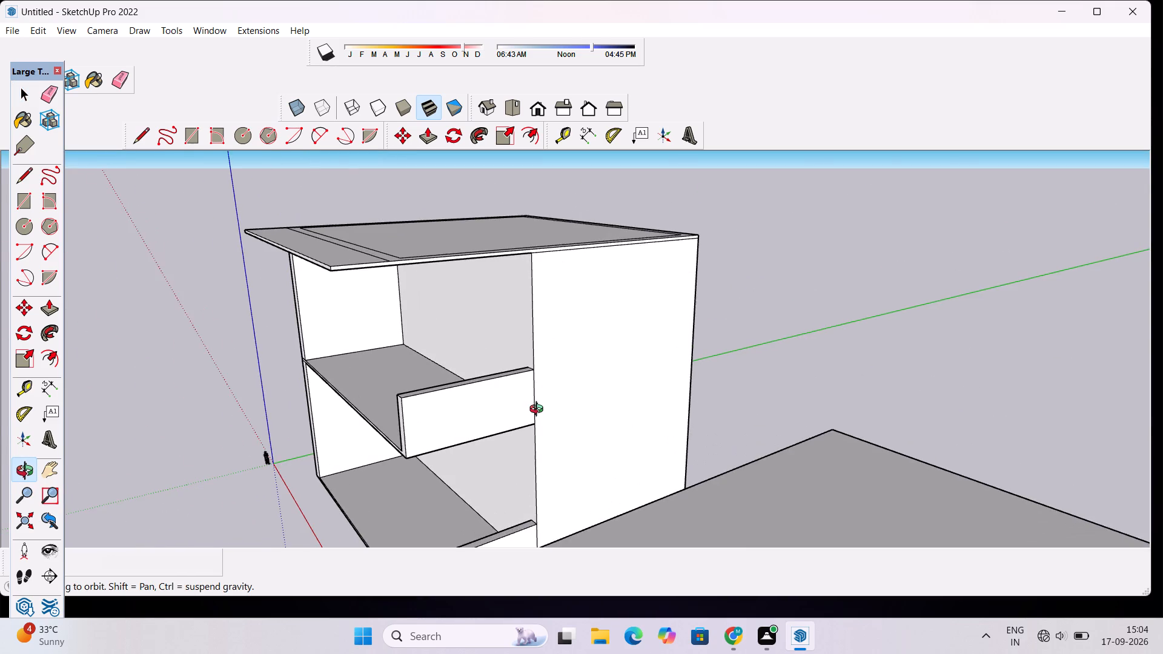
pyautogui.moveTo(590, 411); pyautogui.dragTo(662, 427)
pyautogui.scroll(-3, 521, 475)
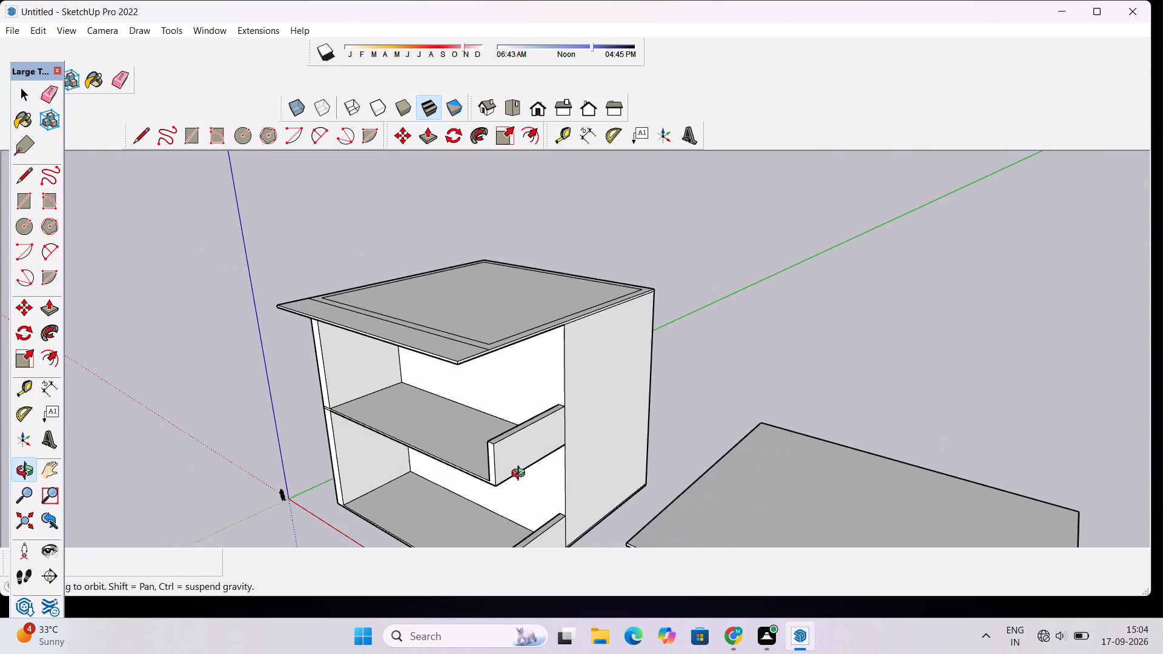
pyautogui.click(51, 389)
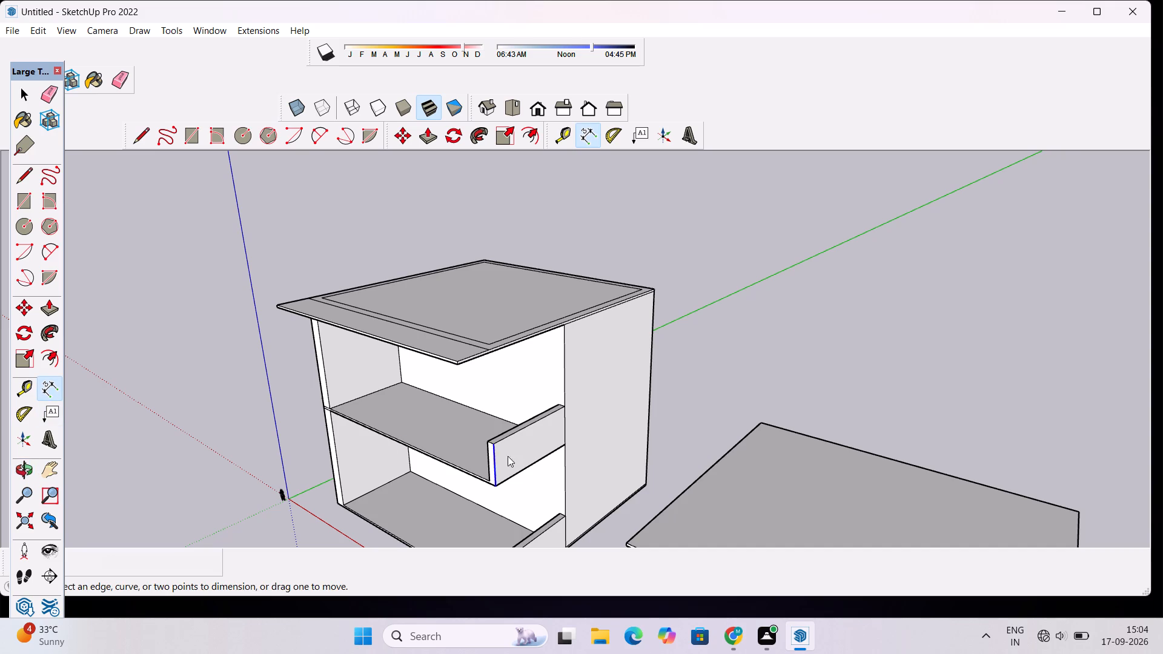
pyautogui.scroll(4, 583, 472)
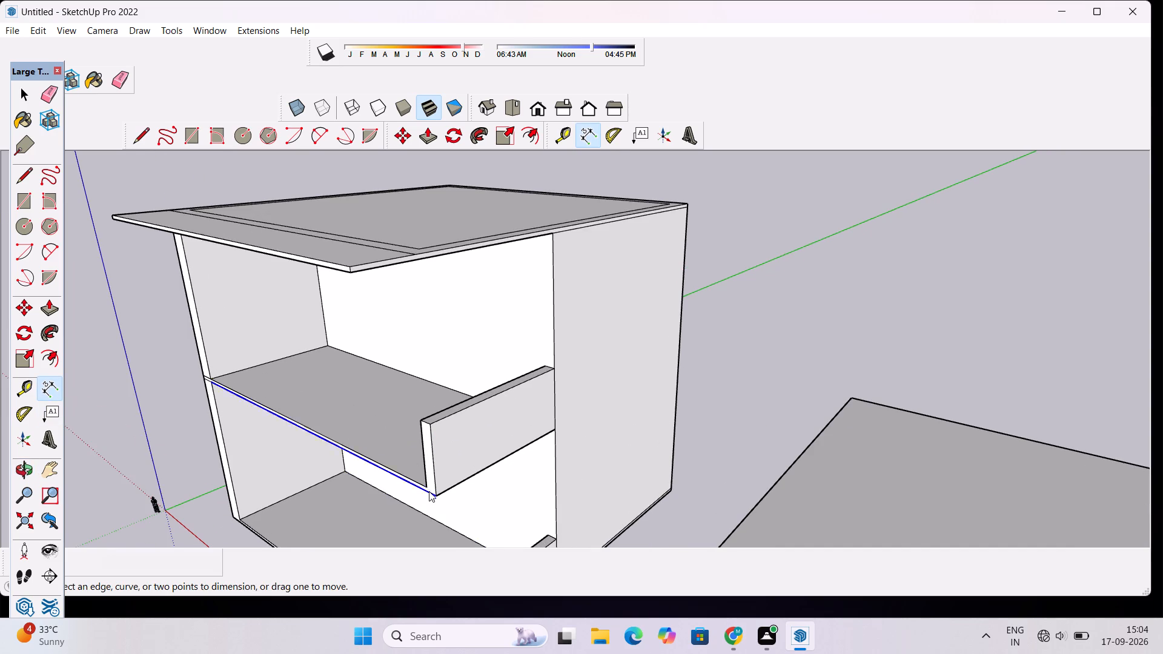
pyautogui.scroll(8, 429, 490)
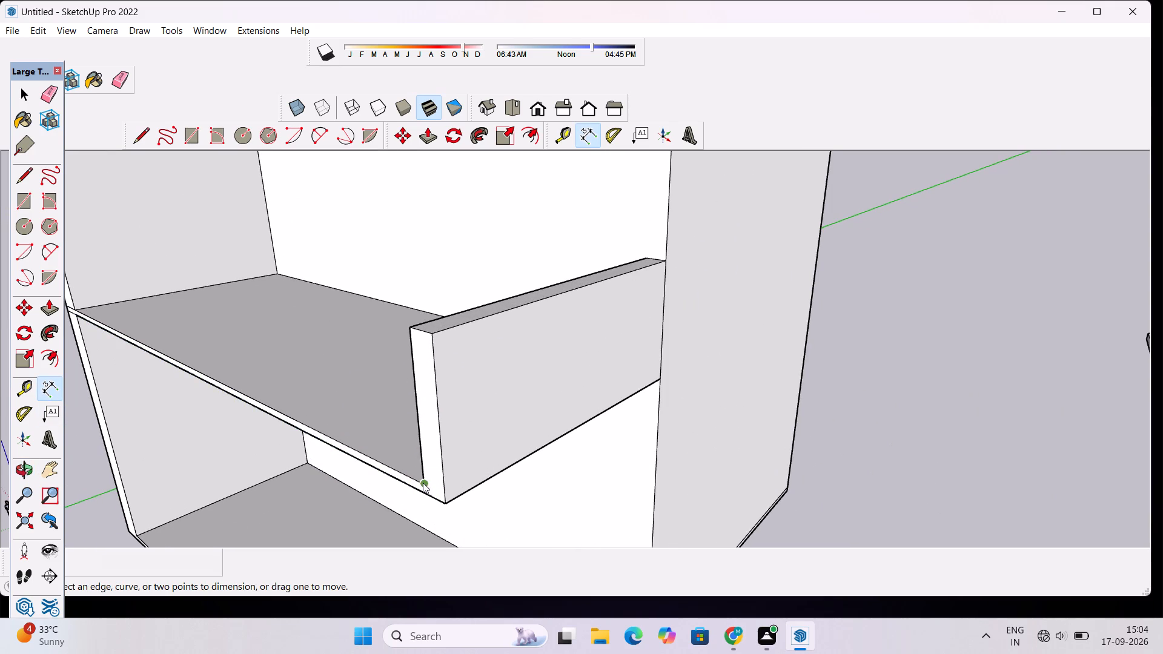
pyautogui.click(423, 481)
pyautogui.click(408, 325)
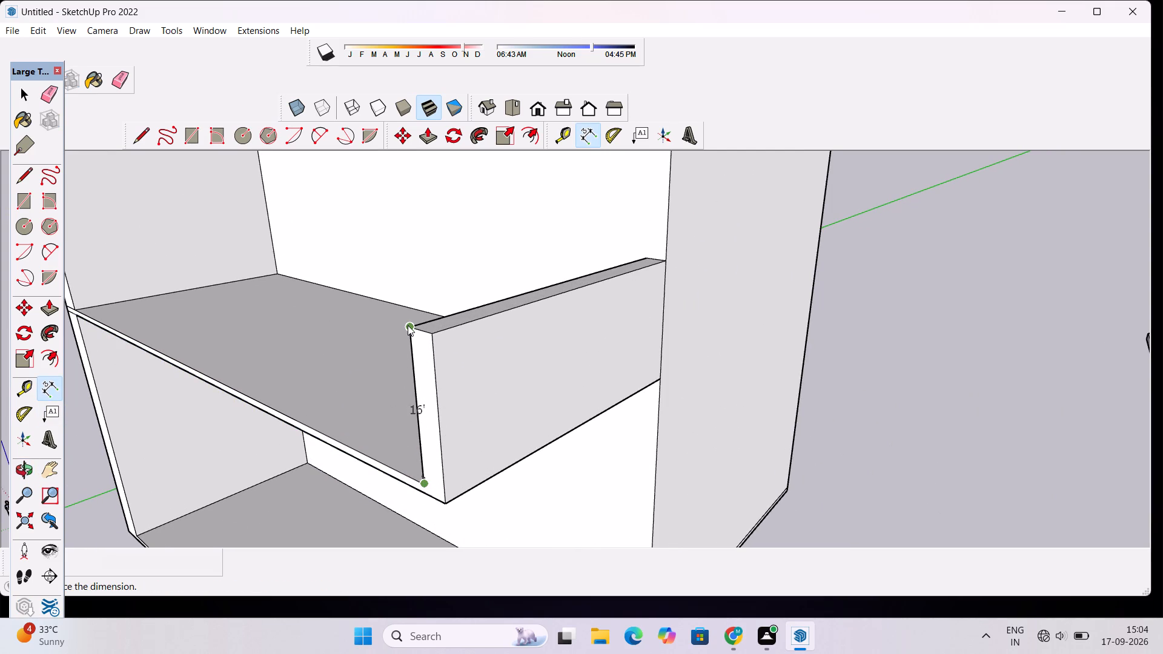
pyautogui.hotkey('ctrl', 'z')
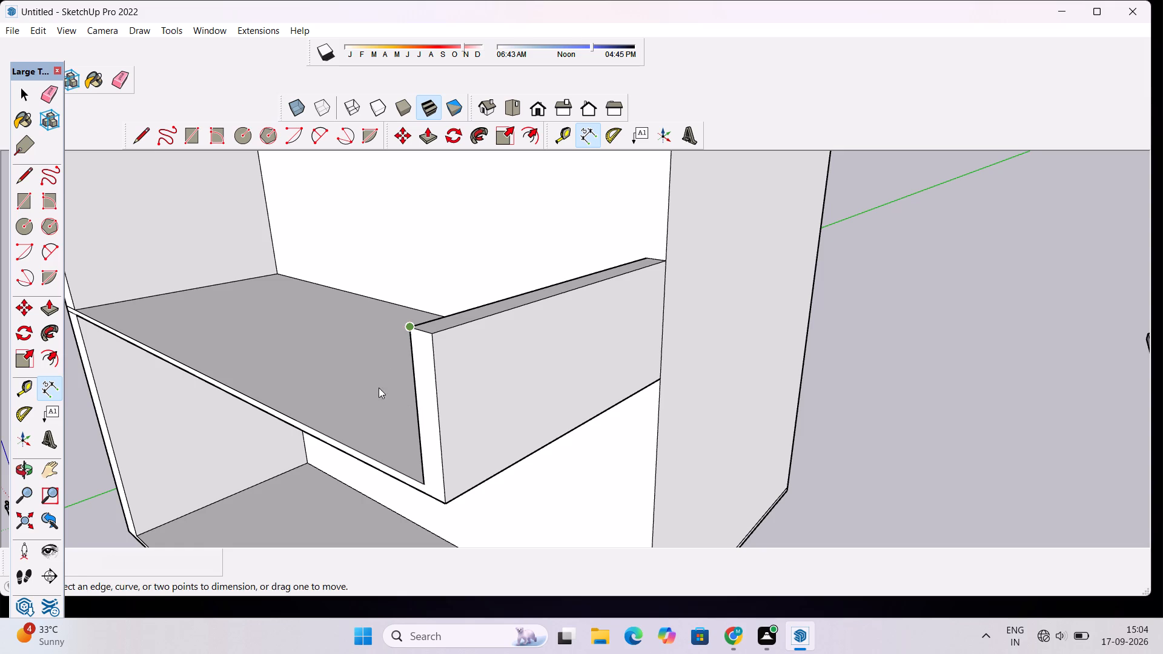
pyautogui.press('space')
# Erase the short line segment joining the inner wall outline's front corner to the top slab's side edge on the parapet side.
pyautogui.scroll(-10, 424, 395)
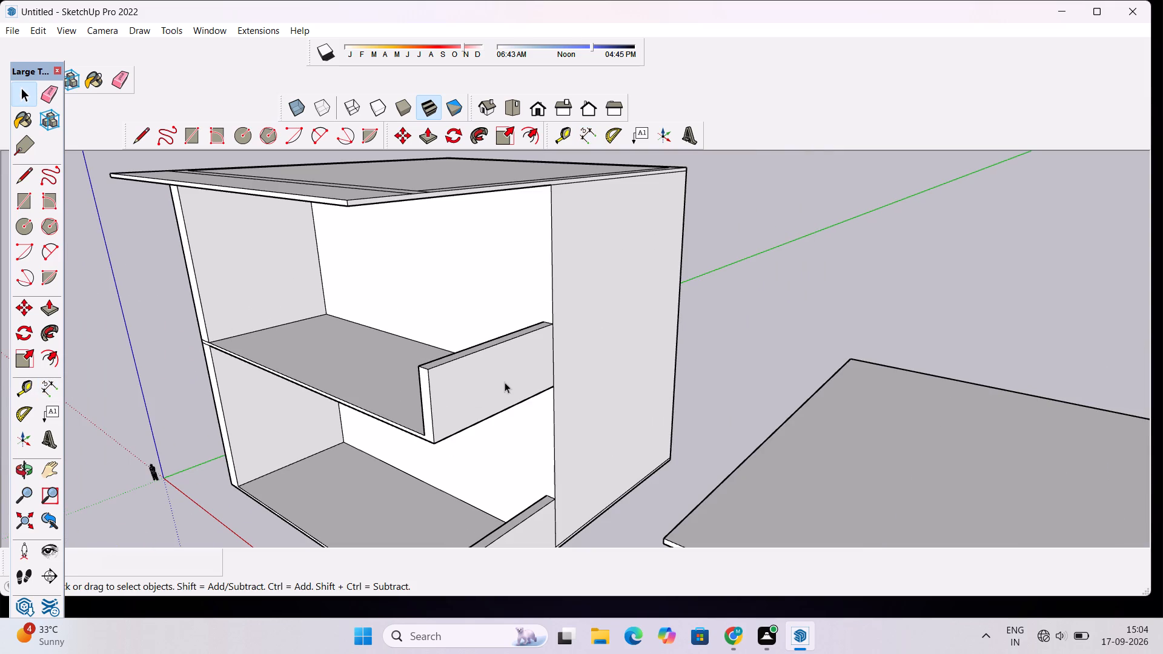
pyautogui.scroll(-4, 505, 390)
pyautogui.press('o')
pyautogui.moveTo(410, 288); pyautogui.dragTo(482, 481)
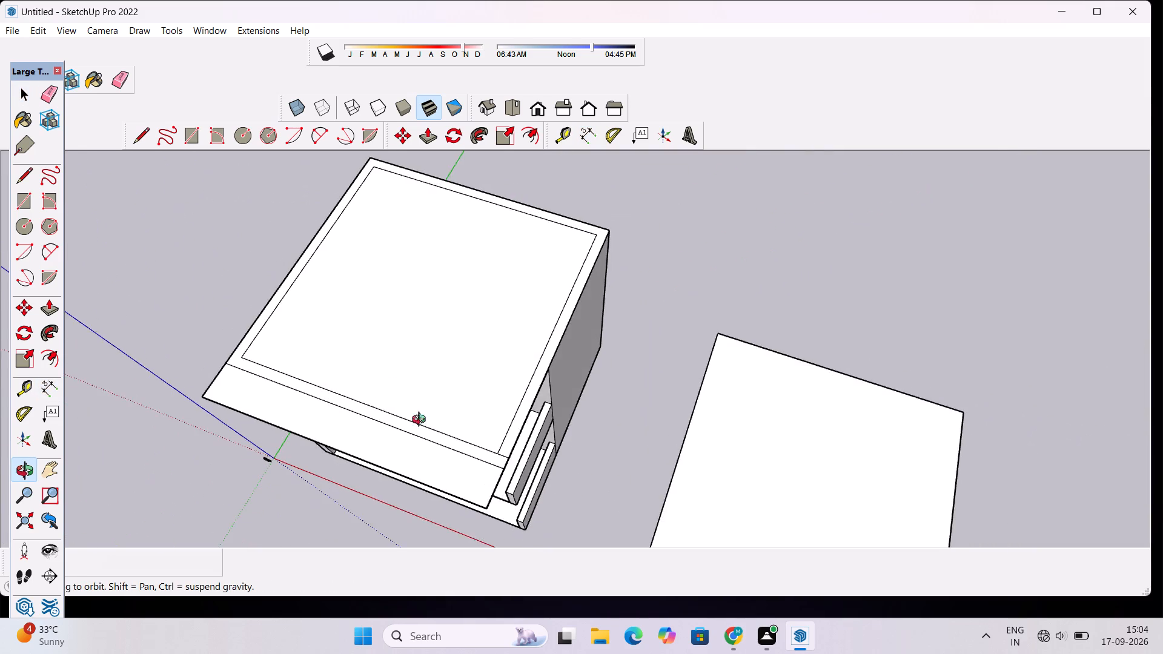
pyautogui.scroll(3, 393, 383)
pyautogui.keyDown('shift'); pyautogui.moveTo(390, 382); pyautogui.dragTo(489, 418); pyautogui.keyUp('shift')
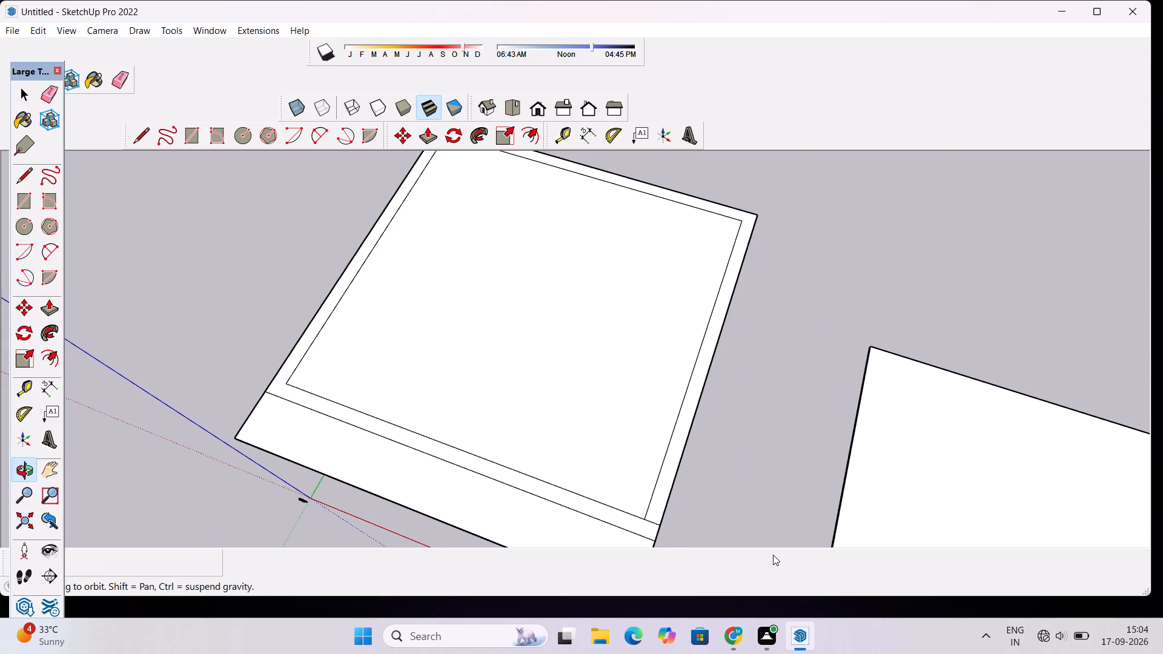
pyautogui.keyDown('shift'); pyautogui.moveTo(717, 496); pyautogui.dragTo(661, 441); pyautogui.keyUp('shift')
pyautogui.scroll(5, 623, 507)
pyautogui.keyDown('shift'); pyautogui.moveTo(672, 501); pyautogui.dragTo(641, 439); pyautogui.keyUp('shift')
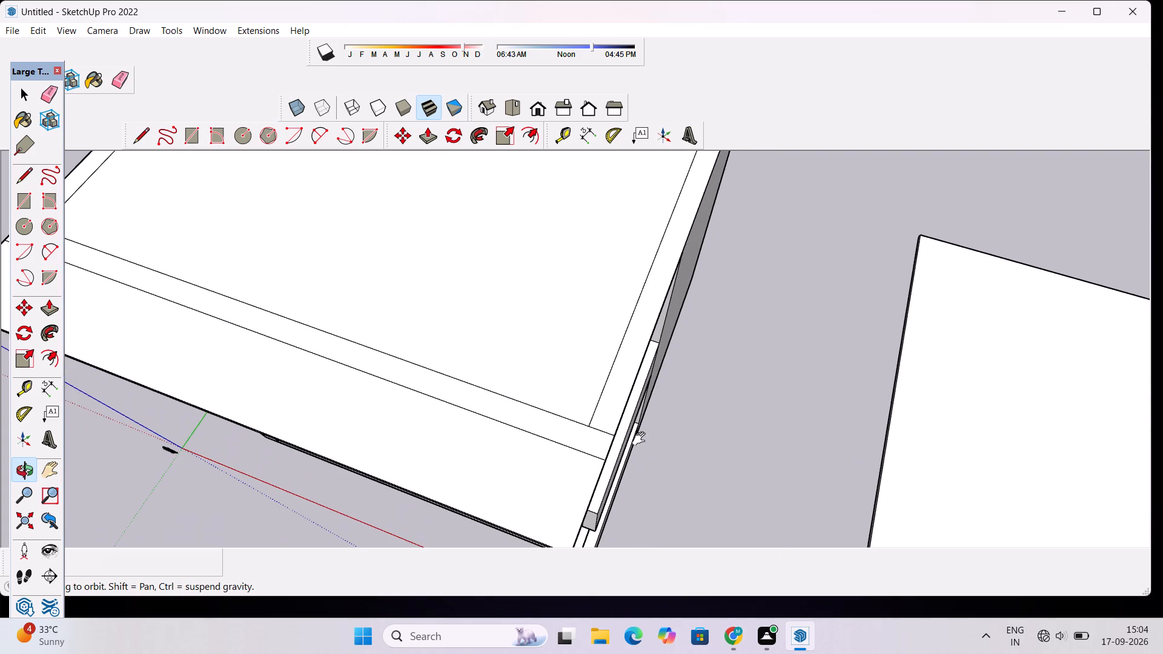
pyautogui.scroll(3, 597, 446)
pyautogui.press('e')
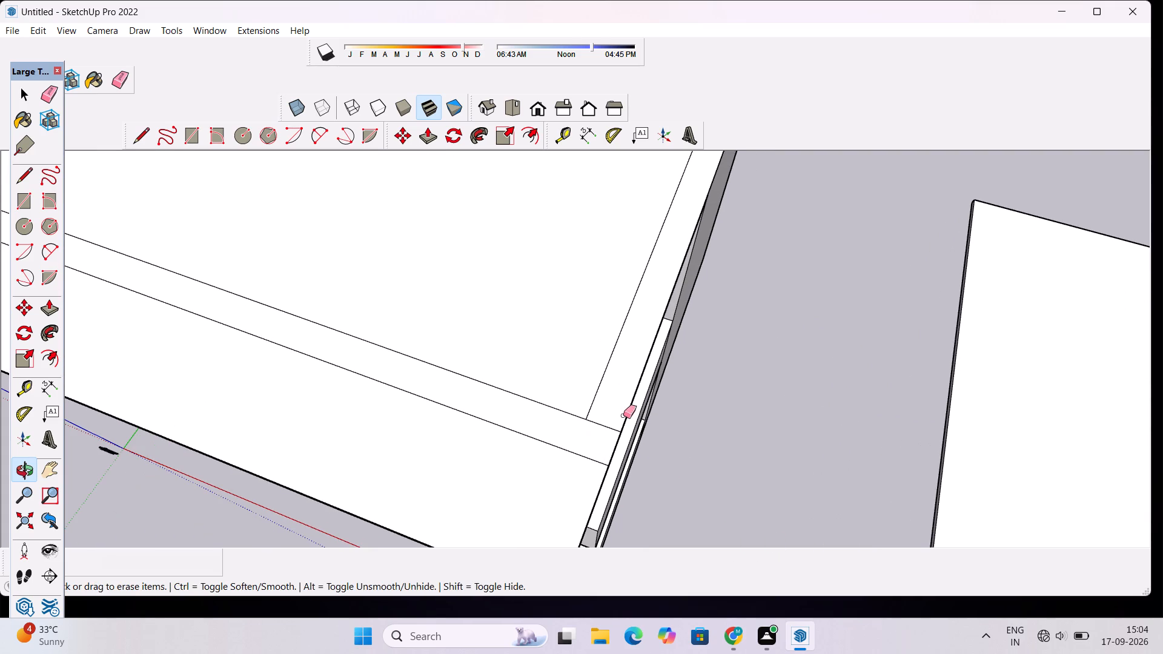
pyautogui.moveTo(611, 403); pyautogui.dragTo(600, 431)
pyautogui.moveTo(600, 431); pyautogui.dragTo(600, 423)
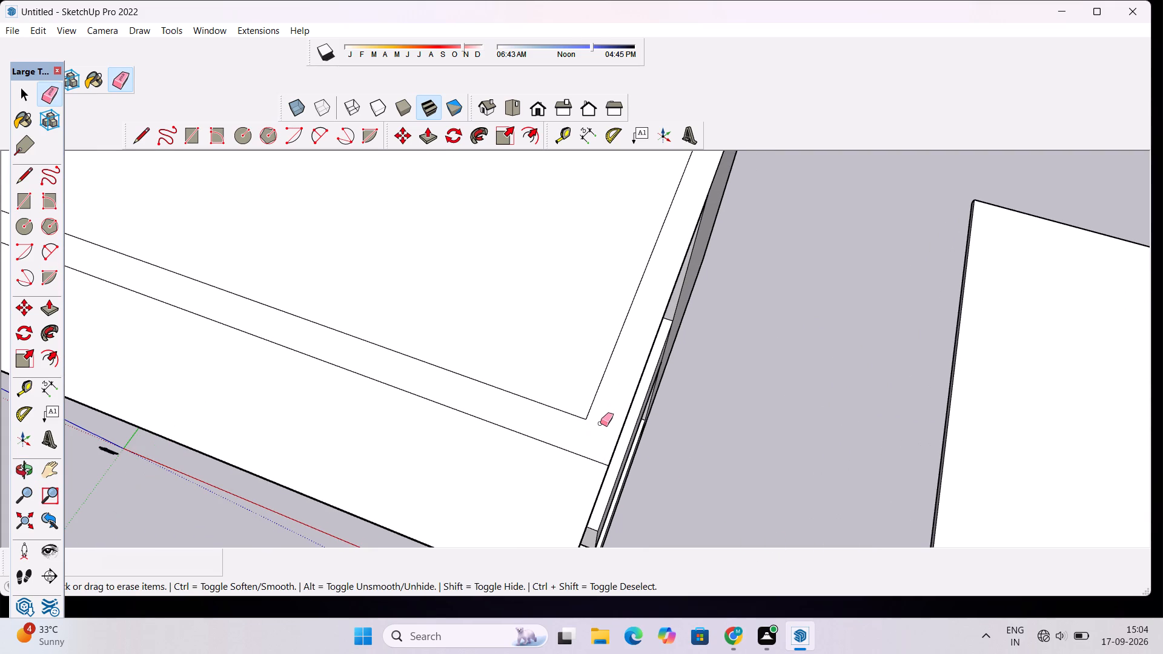
# Push/Pull the wall outline ring on the top slab up 16', leaving the front strip as an overhang.
pyautogui.press('o')
pyautogui.scroll(-2, 642, 435)
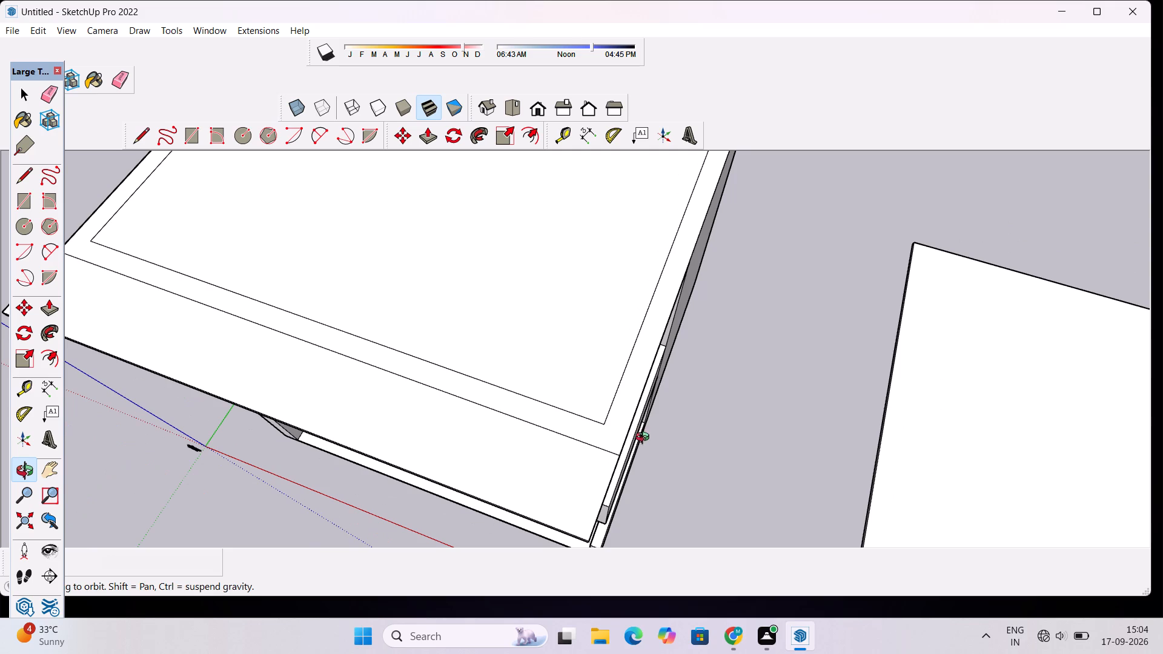
pyautogui.moveTo(686, 469); pyautogui.dragTo(583, 446)
pyautogui.scroll(-5, 581, 435)
pyautogui.keyDown('shift'); pyautogui.moveTo(572, 392); pyautogui.dragTo(608, 458); pyautogui.keyUp('shift')
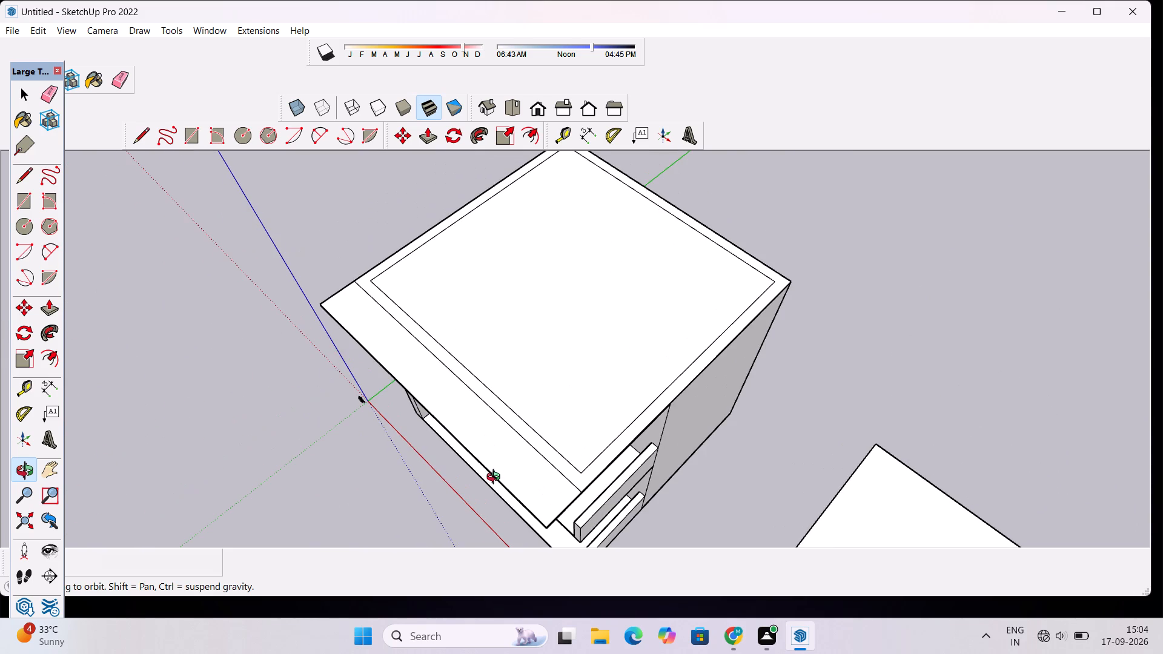
pyautogui.scroll(-1, 496, 478)
pyautogui.moveTo(447, 445); pyautogui.dragTo(581, 463)
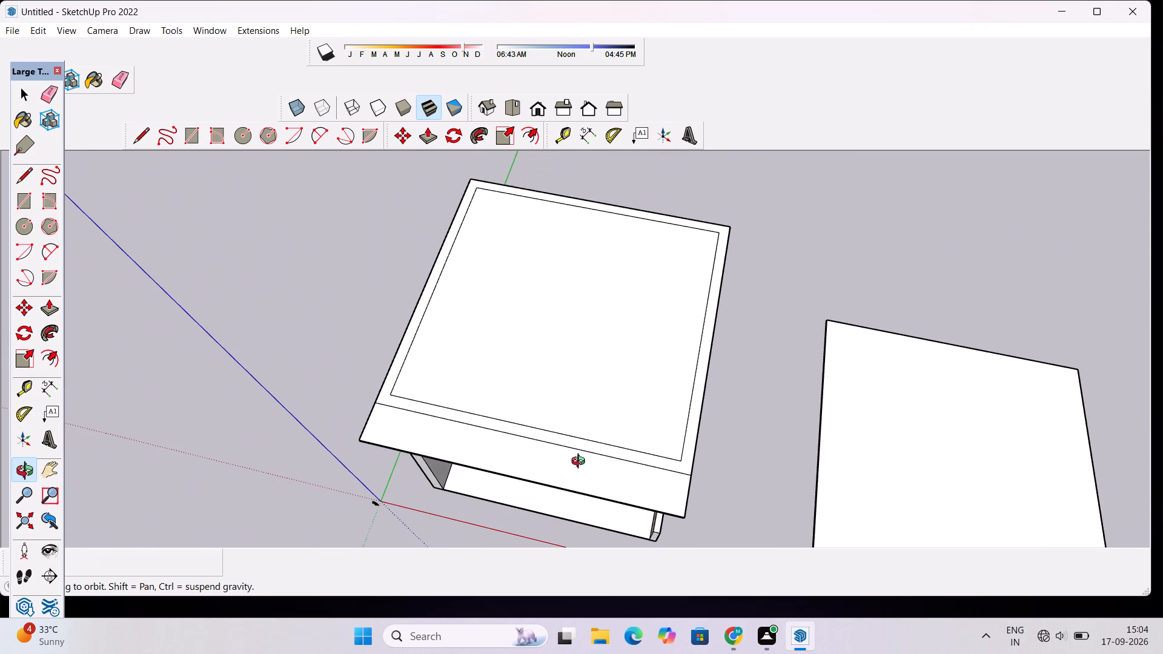
pyautogui.moveTo(323, 448); pyautogui.dragTo(557, 437)
pyautogui.moveTo(458, 480); pyautogui.dragTo(482, 481)
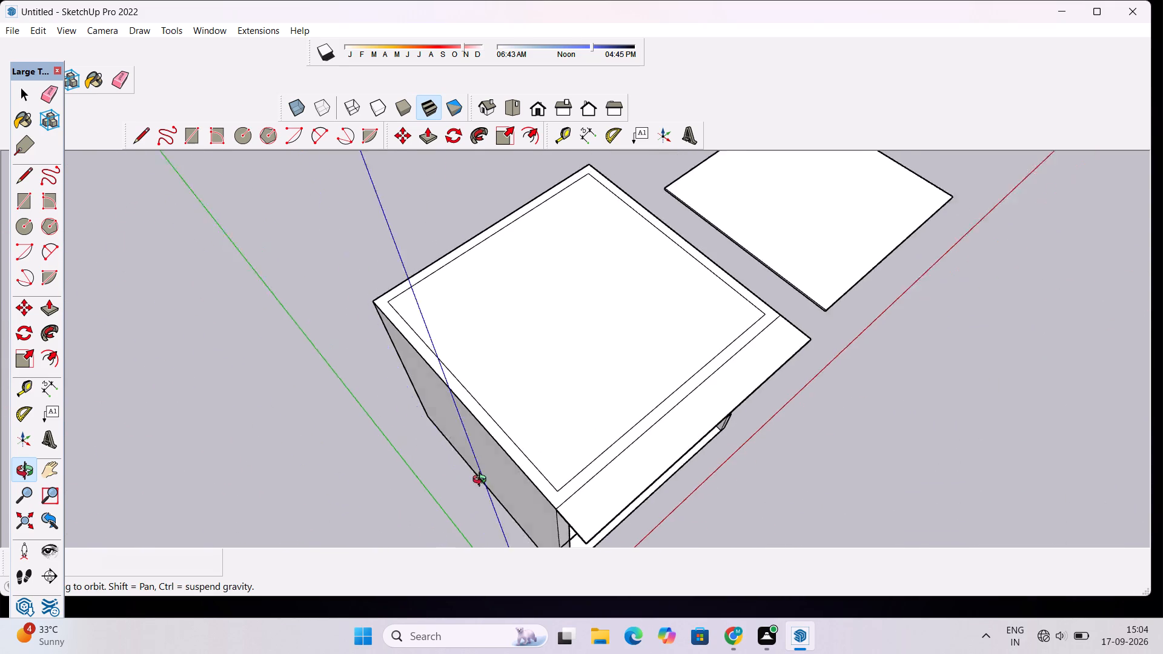
pyautogui.moveTo(482, 481); pyautogui.dragTo(622, 375)
pyautogui.keyDown('shift'); pyautogui.moveTo(577, 388); pyautogui.dragTo(525, 451); pyautogui.keyUp('shift')
pyautogui.scroll(3, 513, 442)
pyautogui.moveTo(513, 440); pyautogui.dragTo(520, 515)
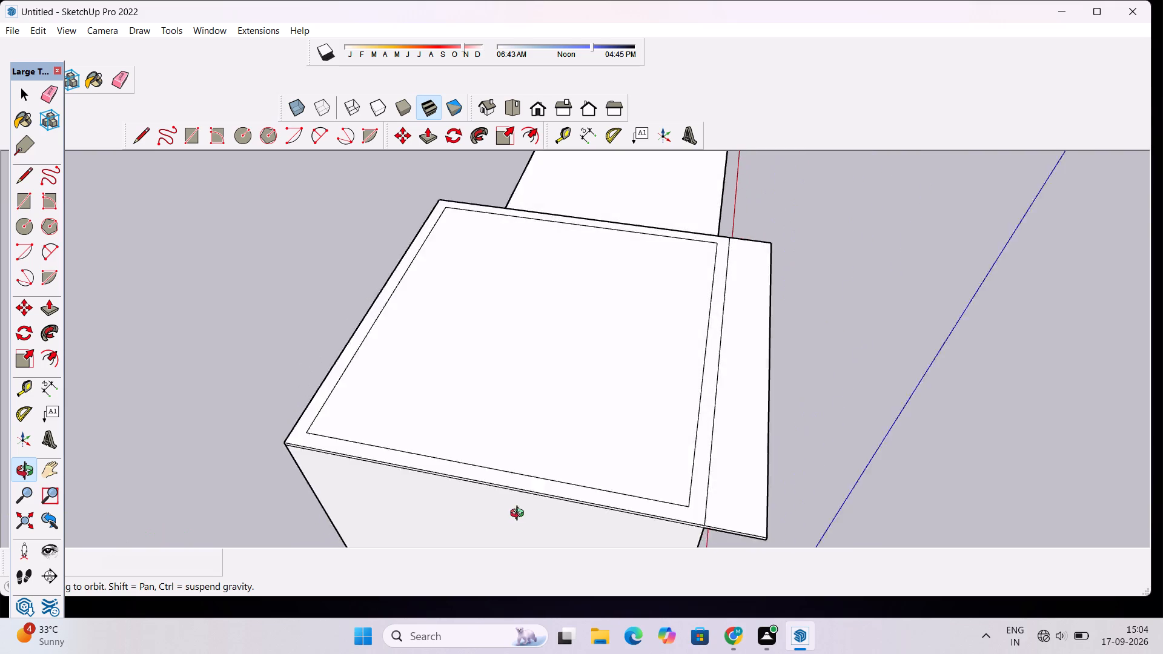
pyautogui.moveTo(520, 515); pyautogui.dragTo(520, 520)
pyautogui.scroll(4, 517, 501)
pyautogui.keyDown('shift'); pyautogui.moveTo(528, 487); pyautogui.dragTo(500, 435); pyautogui.keyUp('shift')
pyautogui.scroll(-2, 494, 463)
pyautogui.press('space')
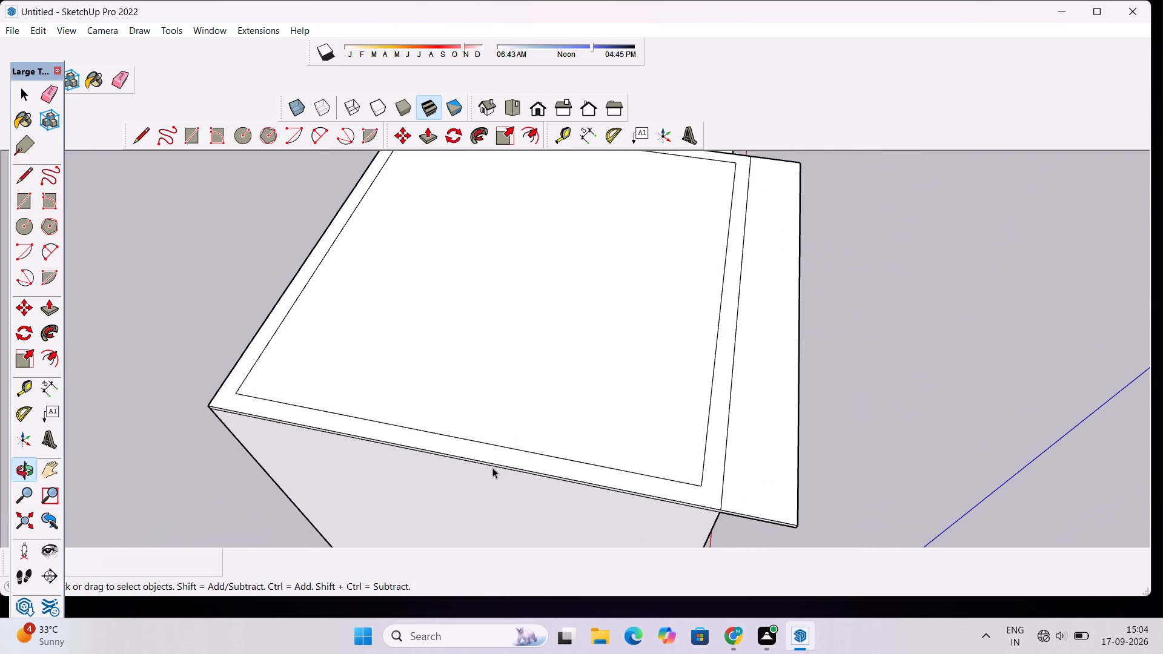
pyautogui.write('p')
pyautogui.click(515, 457)
pyautogui.scroll(-3, 519, 420)
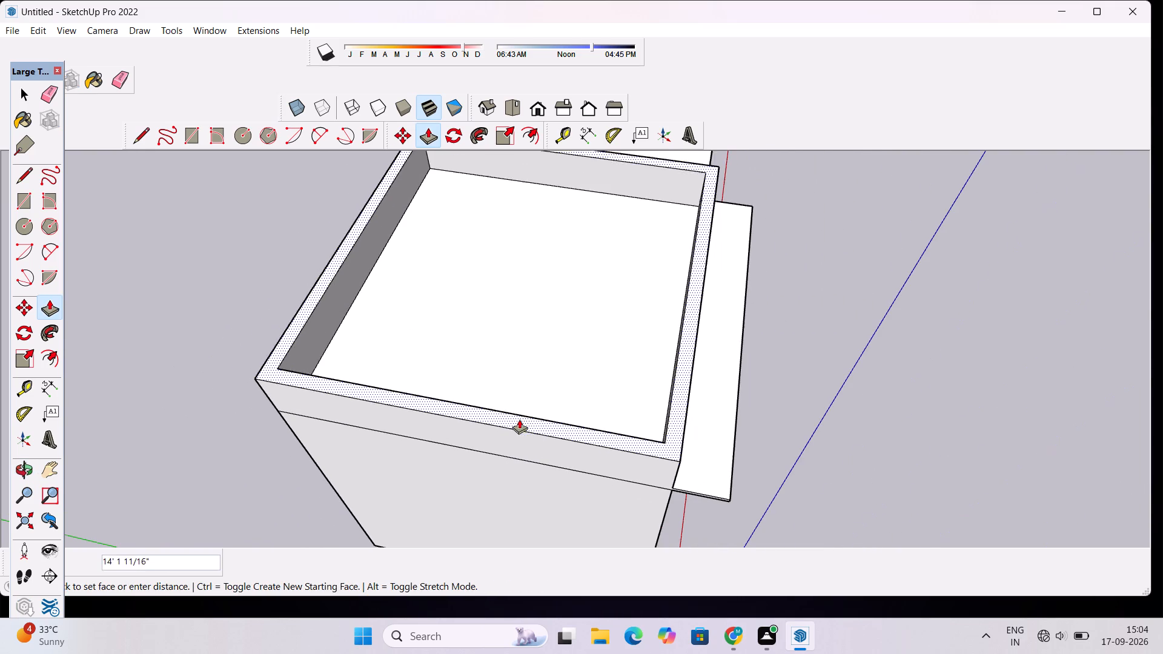
pyautogui.write("16'")
pyautogui.press('Return')
# Examine the raised walls and the front overhang from the front, the side and above.
pyautogui.press('o')
pyautogui.scroll(-6, 535, 385)
pyautogui.moveTo(829, 396); pyautogui.dragTo(776, 400)
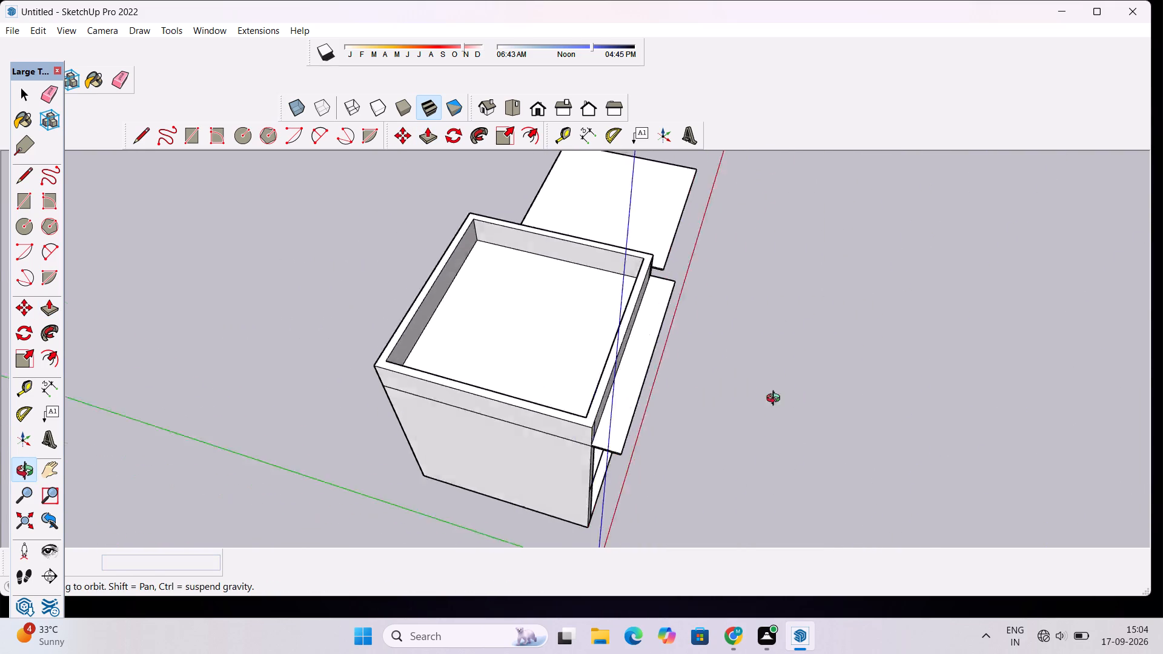
pyautogui.moveTo(776, 400); pyautogui.dragTo(351, 263)
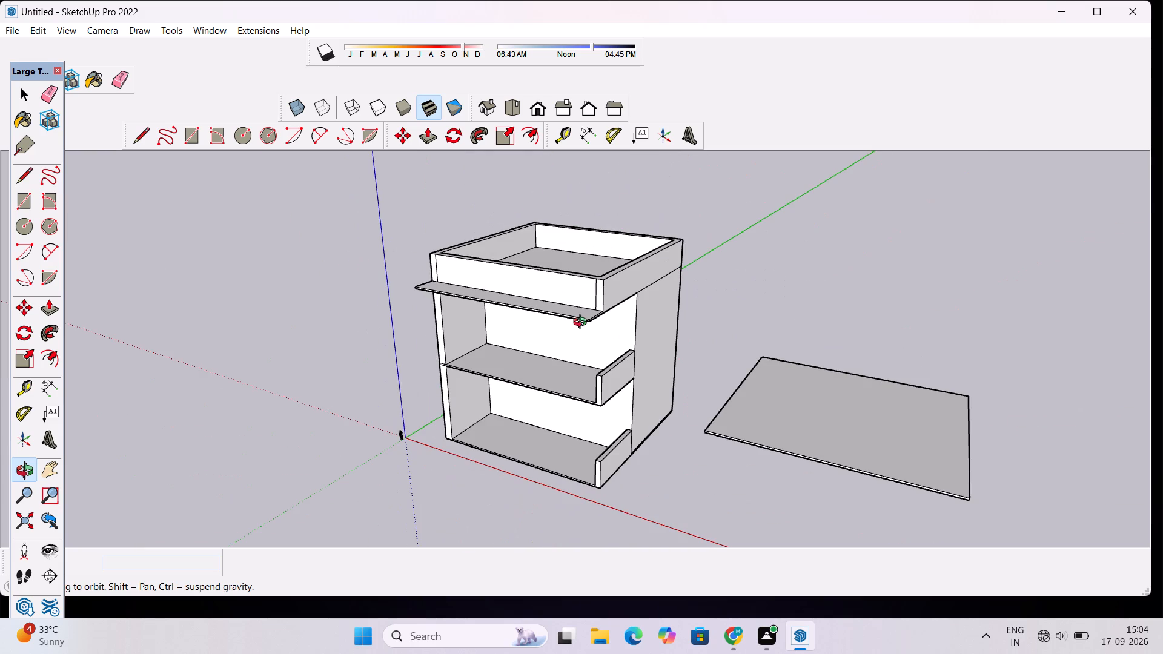
pyautogui.scroll(-4, 561, 365)
pyautogui.moveTo(584, 318); pyautogui.dragTo(620, 405)
pyautogui.scroll(4, 601, 355)
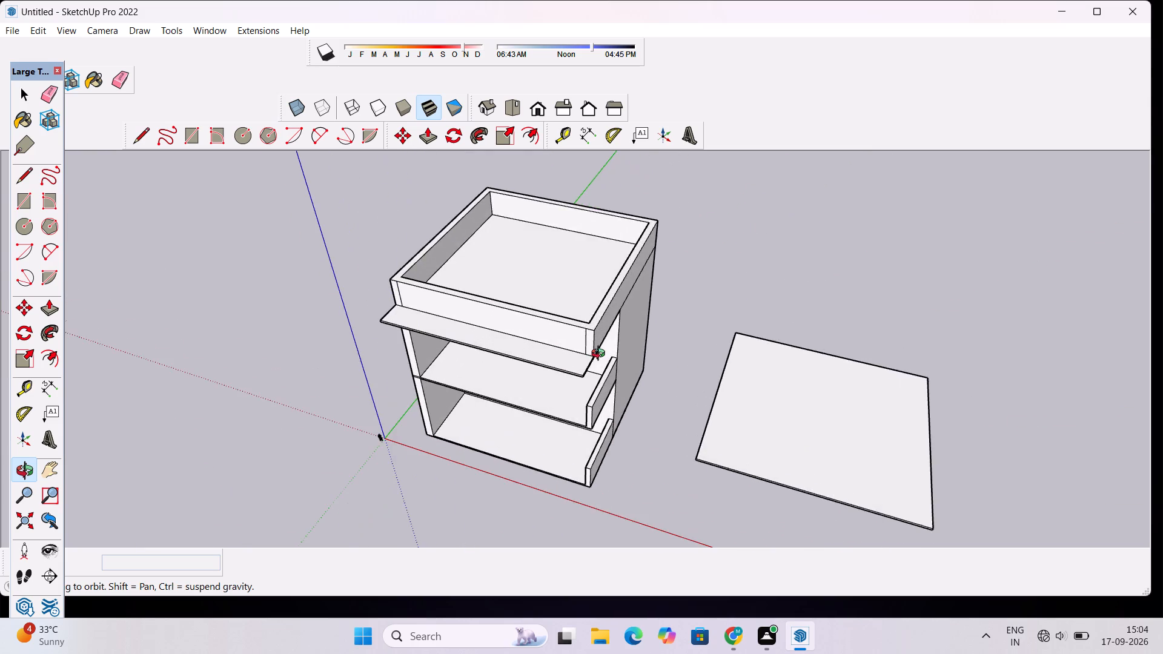
pyautogui.moveTo(530, 395); pyautogui.dragTo(618, 265)
pyautogui.click(614, 288)
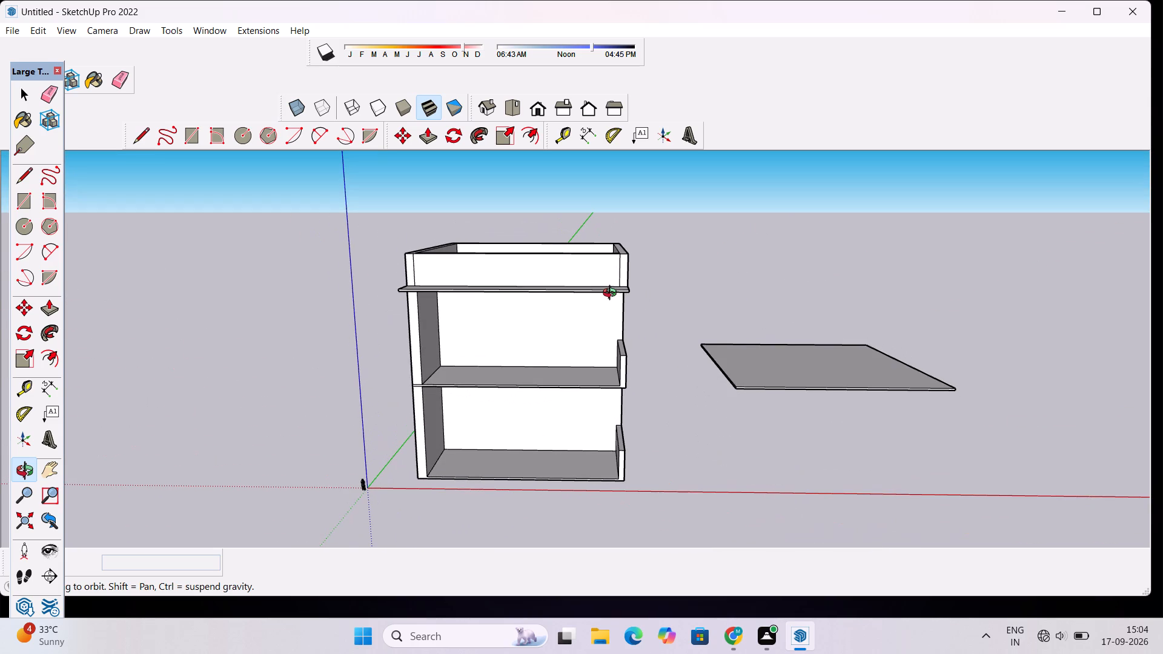
# Examine the whole building from the front, the parapet side and above, comparing the walled top level with the two open-front floors.
pyautogui.scroll(-3, 612, 294)
pyautogui.keyDown('shift'); pyautogui.moveTo(638, 305); pyautogui.dragTo(537, 340); pyautogui.keyUp('shift')
pyautogui.scroll(3, 535, 340)
pyautogui.moveTo(538, 292); pyautogui.dragTo(563, 357)
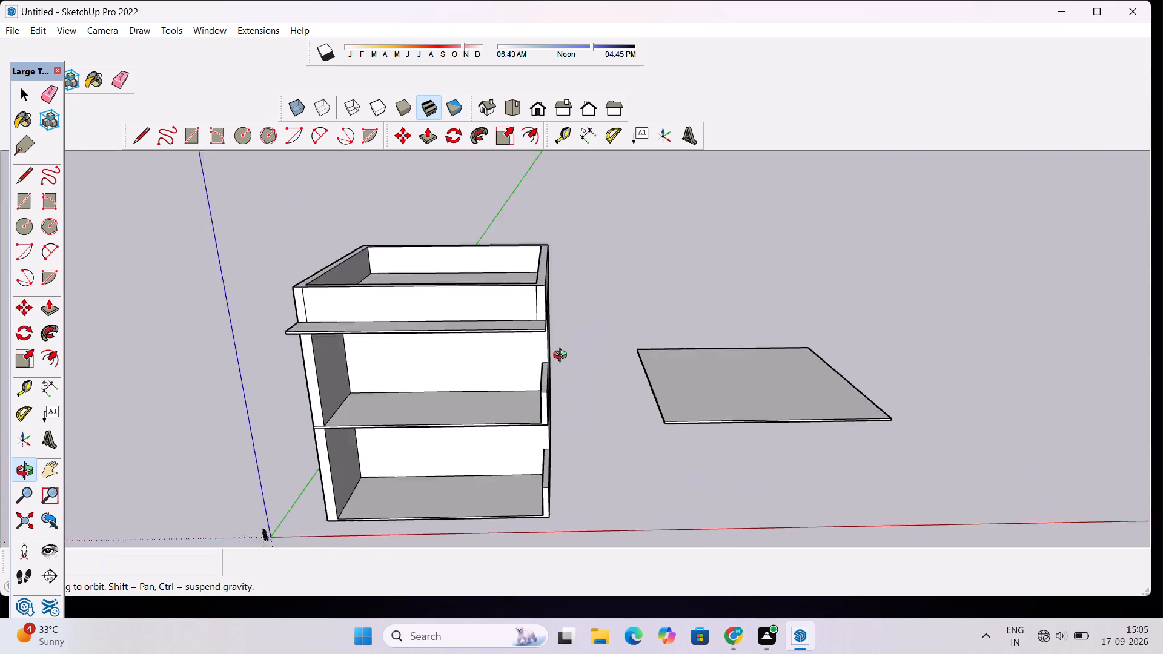
pyautogui.moveTo(563, 357); pyautogui.dragTo(565, 363)
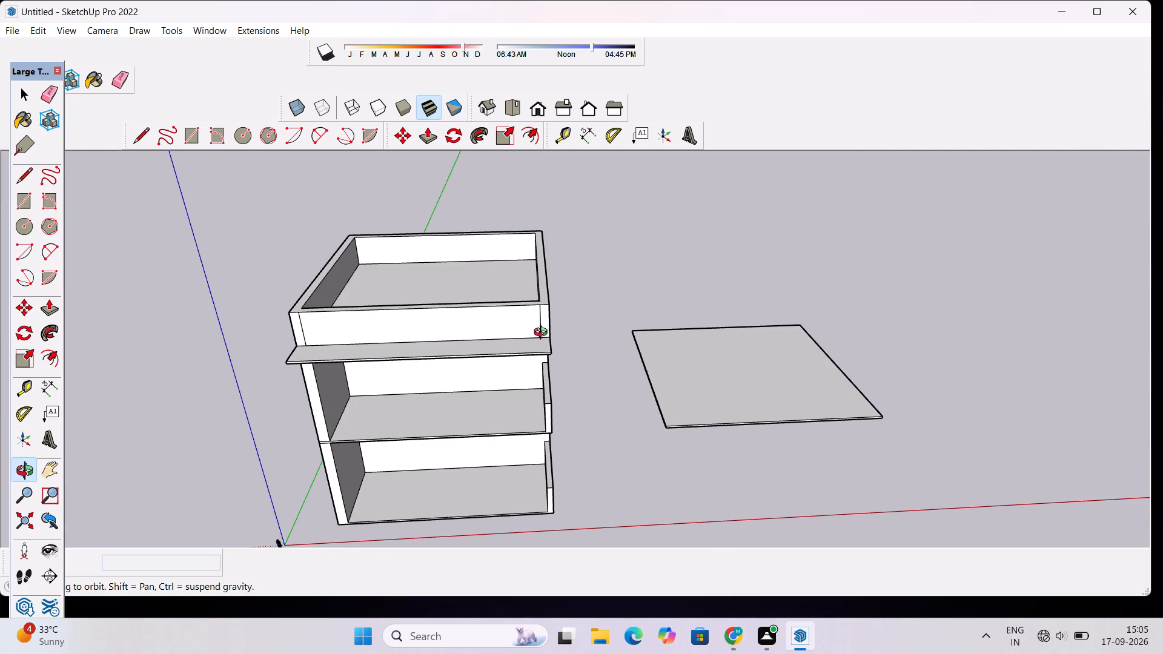
pyautogui.keyDown('shift'); pyautogui.moveTo(543, 352); pyautogui.dragTo(520, 349); pyautogui.keyUp('shift')
pyautogui.scroll(4, 512, 352)
pyautogui.moveTo(600, 362); pyautogui.dragTo(536, 365)
pyautogui.scroll(-2, 532, 337)
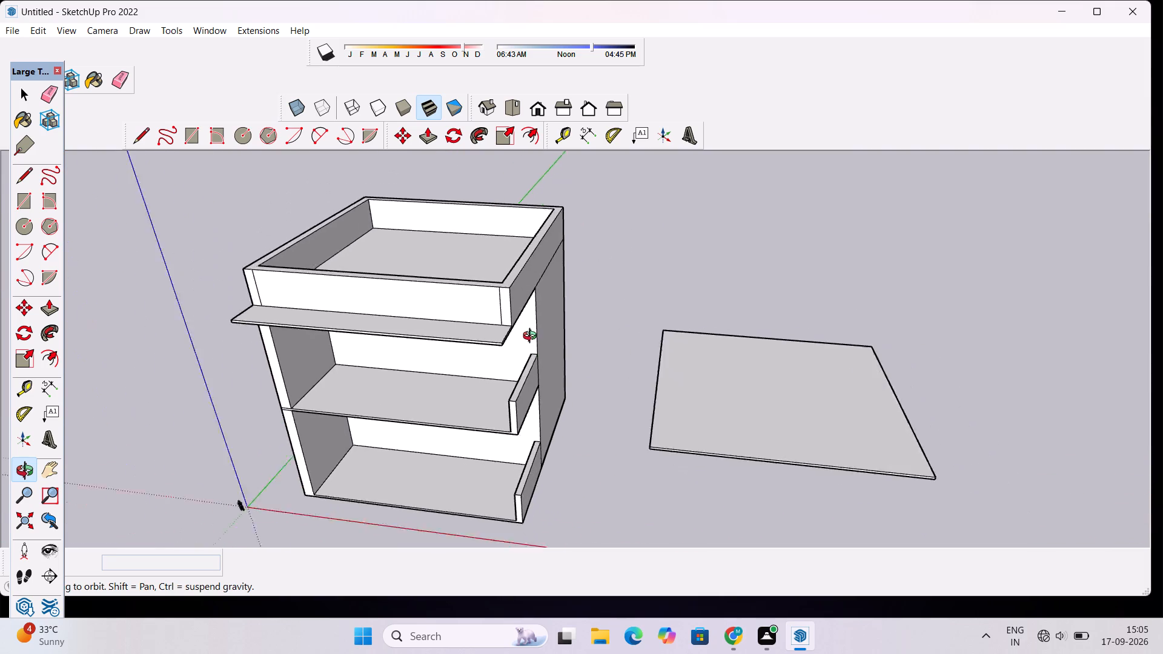
pyautogui.scroll(-3, 532, 337)
pyautogui.moveTo(460, 410); pyautogui.dragTo(499, 367)
pyautogui.scroll(-2, 500, 366)
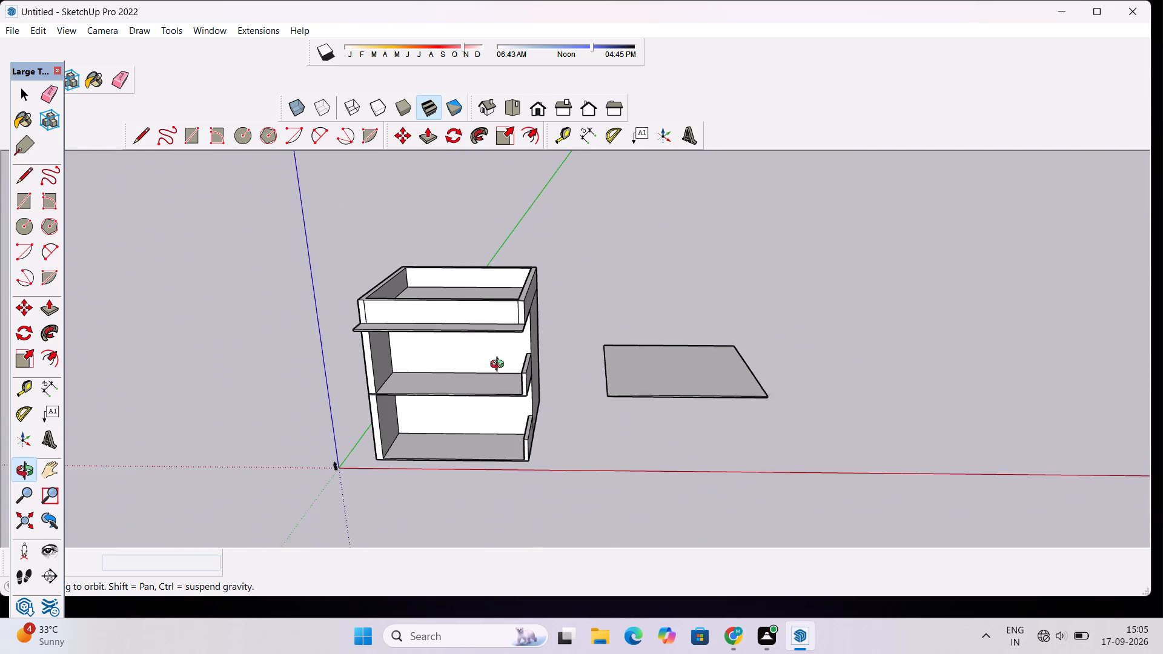
pyautogui.scroll(-1, 500, 366)
pyautogui.keyDown('shift'); pyautogui.moveTo(489, 371); pyautogui.dragTo(526, 346); pyautogui.keyUp('shift')
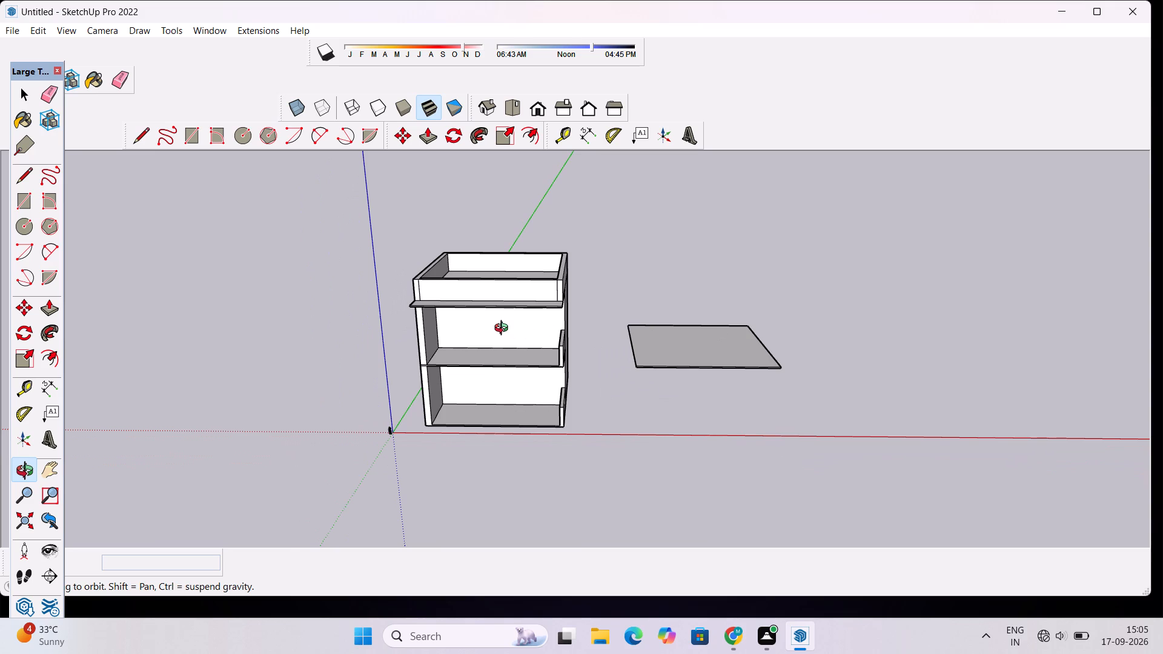
pyautogui.scroll(-4, 504, 329)
pyautogui.moveTo(521, 338); pyautogui.dragTo(494, 374)
pyautogui.scroll(5, 494, 368)
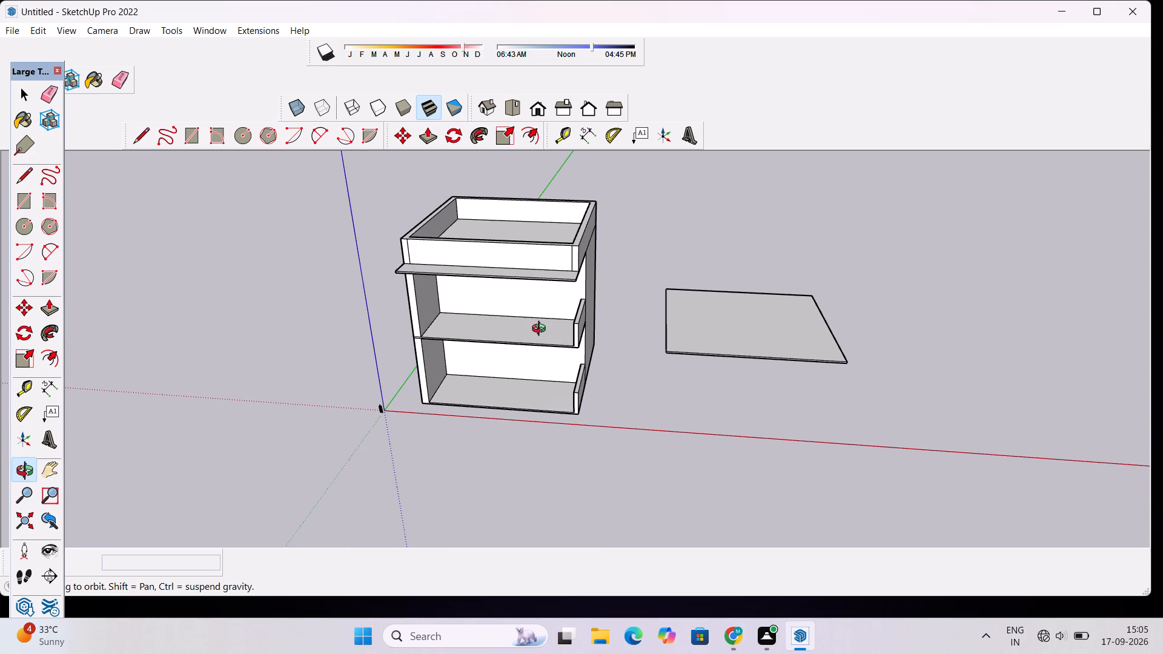
pyautogui.scroll(-2, 542, 330)
pyautogui.keyDown('shift'); pyautogui.moveTo(537, 339); pyautogui.dragTo(560, 339); pyautogui.keyUp('shift')
pyautogui.scroll(6, 561, 339)
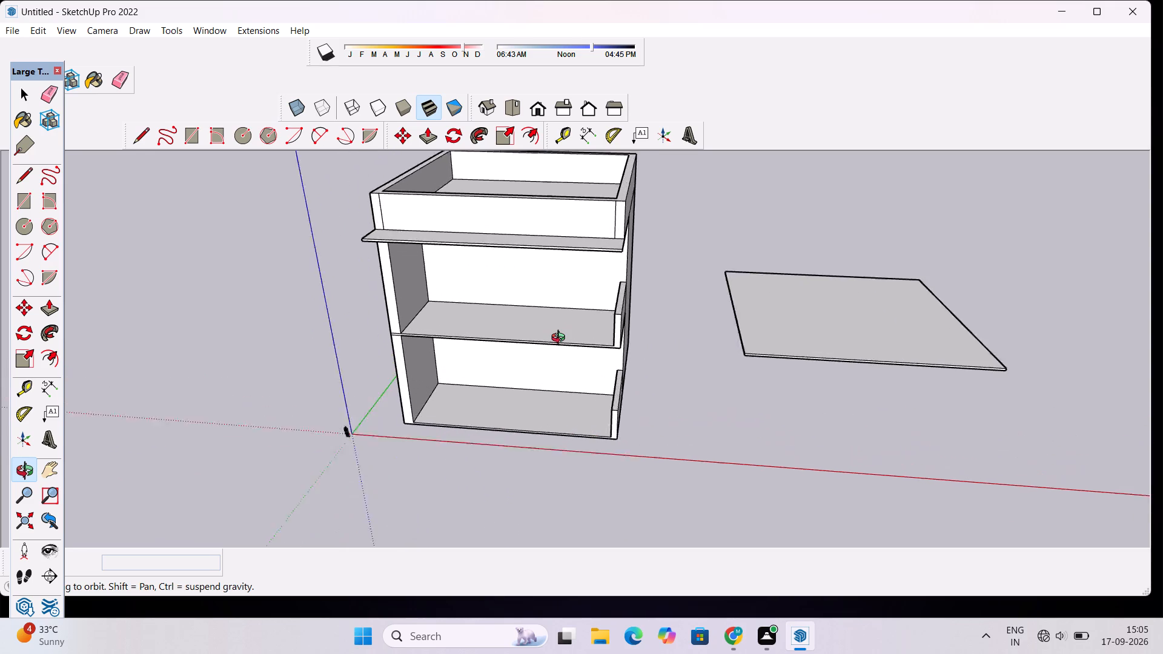
# Inspect the front overhang, the two open-front floors and their side parapet walls up close from above and the front.
pyautogui.scroll(1, 561, 339)
pyautogui.moveTo(568, 330); pyautogui.dragTo(576, 399)
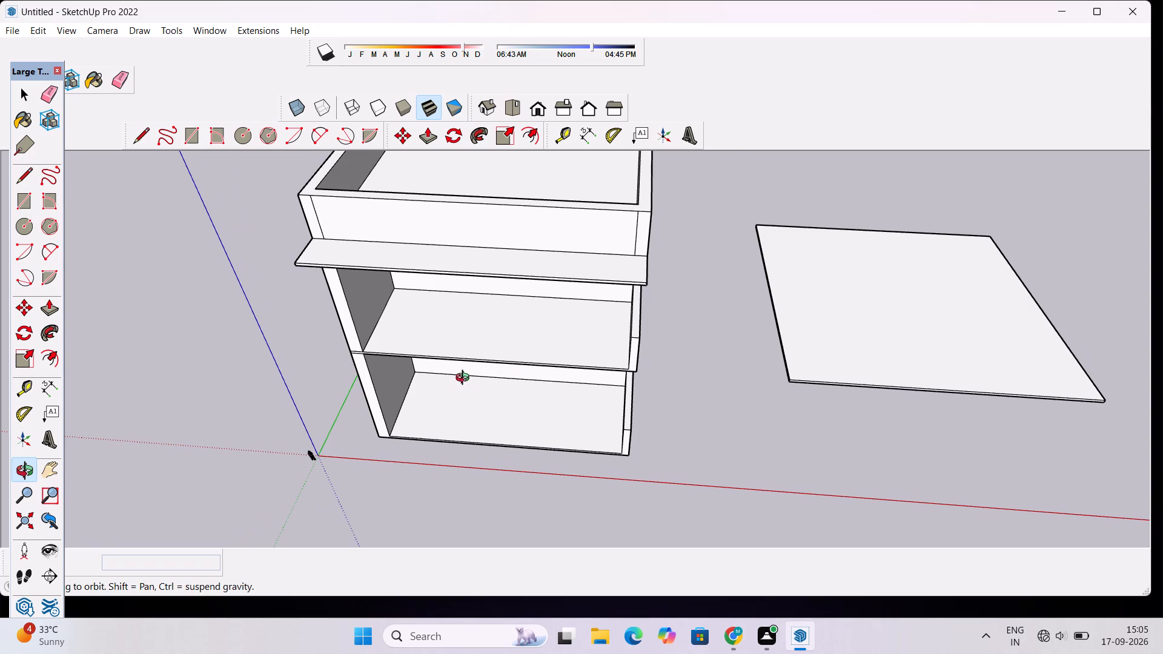
pyautogui.scroll(4, 438, 385)
pyautogui.moveTo(354, 397); pyautogui.dragTo(428, 399)
pyautogui.scroll(-2, 434, 399)
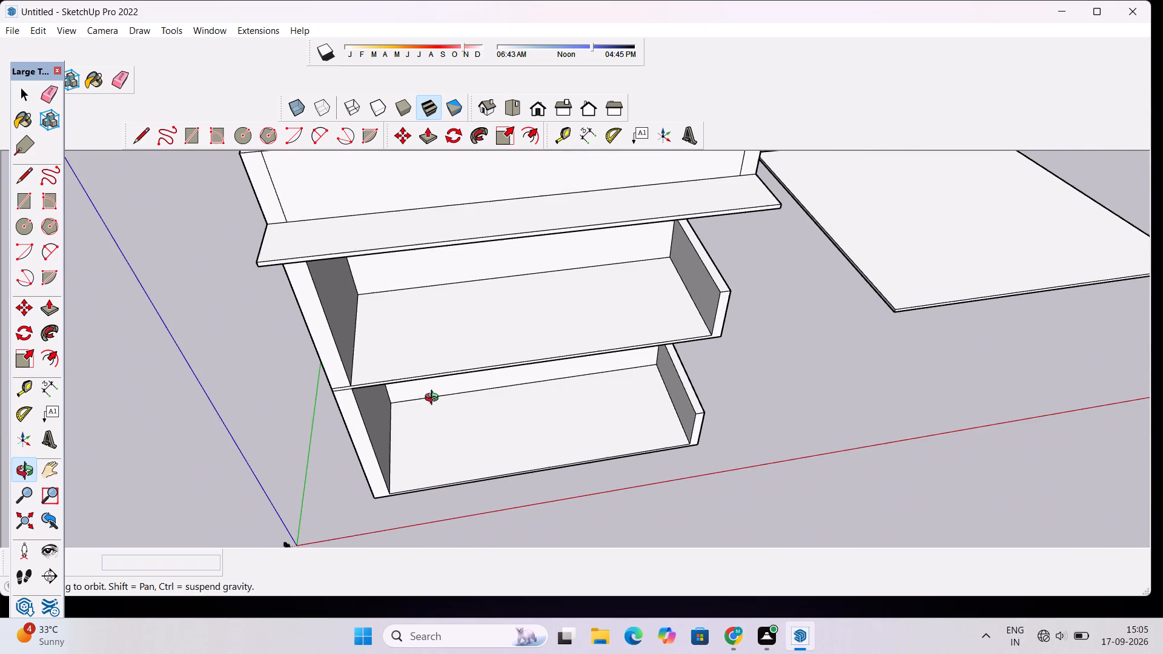
pyautogui.moveTo(421, 407); pyautogui.dragTo(479, 403)
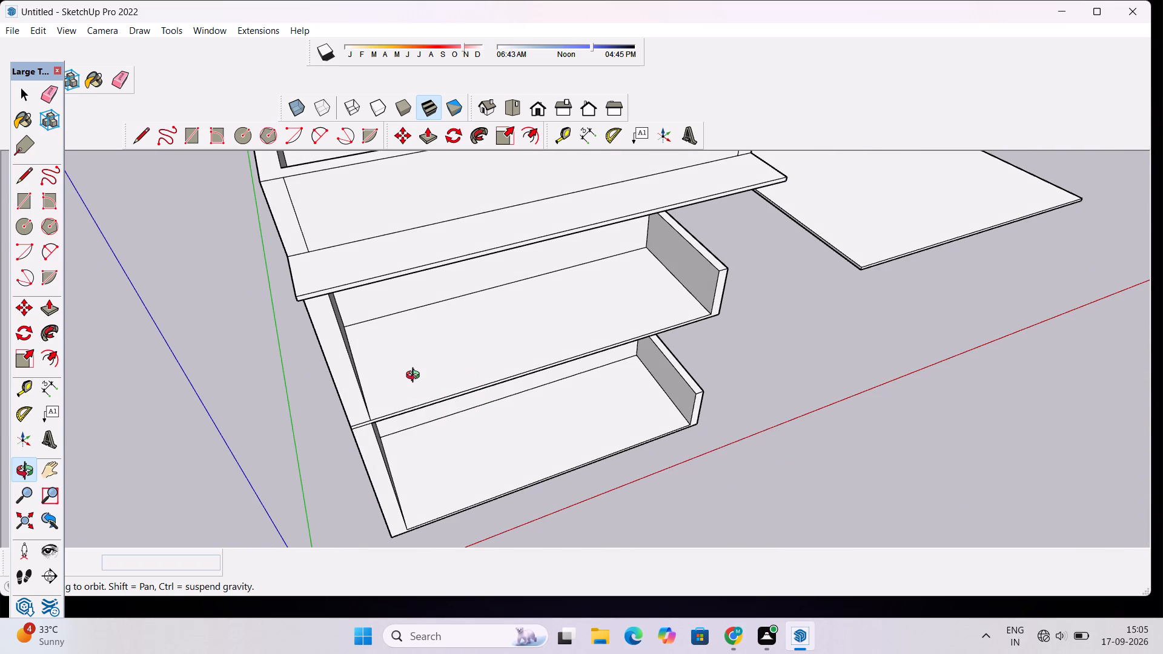
pyautogui.scroll(-3, 414, 377)
pyautogui.moveTo(429, 403); pyautogui.dragTo(352, 381)
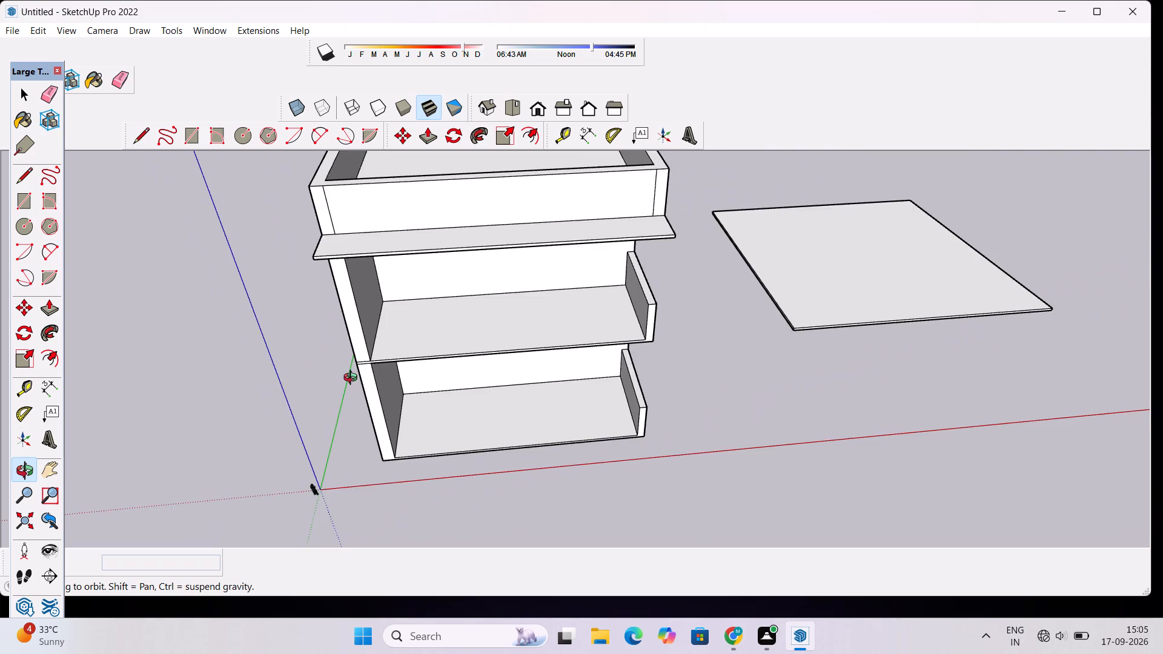
pyautogui.scroll(-4, 354, 378)
pyautogui.keyDown('shift'); pyautogui.moveTo(391, 361); pyautogui.dragTo(429, 407); pyautogui.keyUp('shift')
pyautogui.scroll(4, 429, 407)
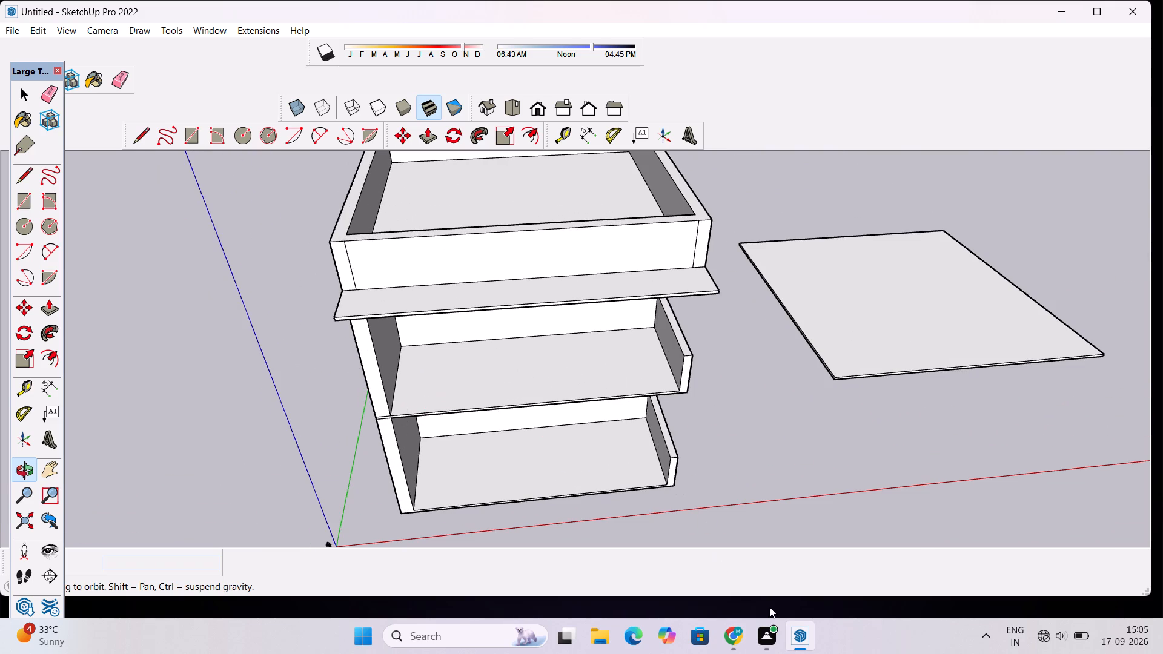
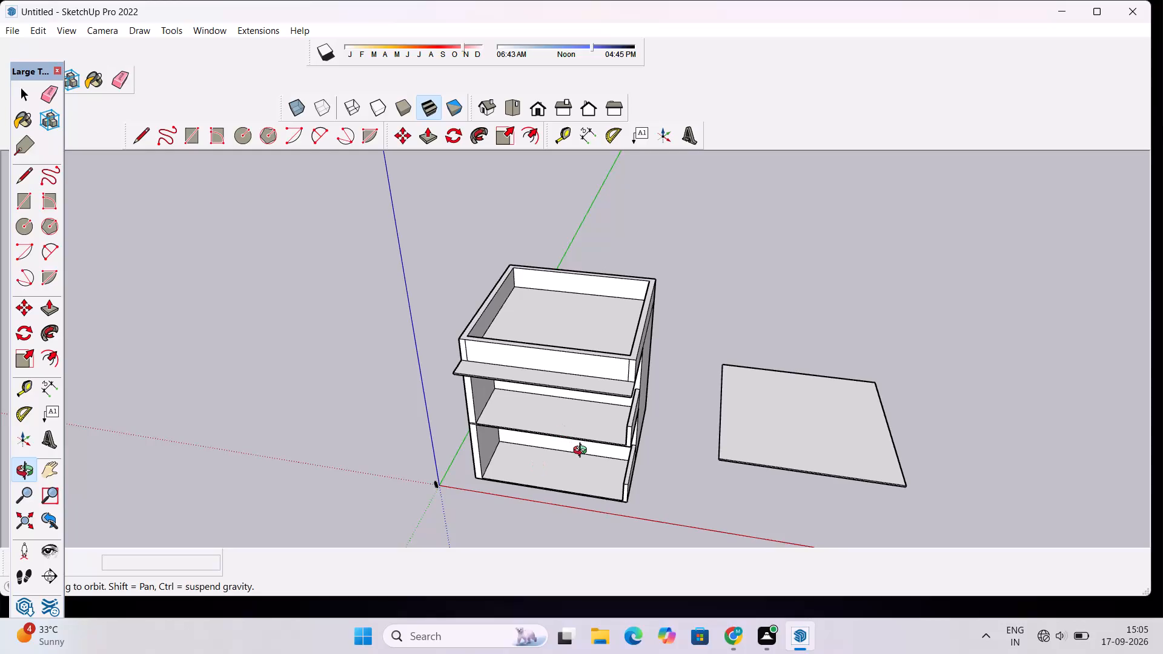
# Examine the whole building from above, the parapet side and the front, including the walled top level and overhang.
pyautogui.scroll(-4, 591, 449)
pyautogui.moveTo(660, 452); pyautogui.dragTo(605, 504)
pyautogui.scroll(1, 601, 497)
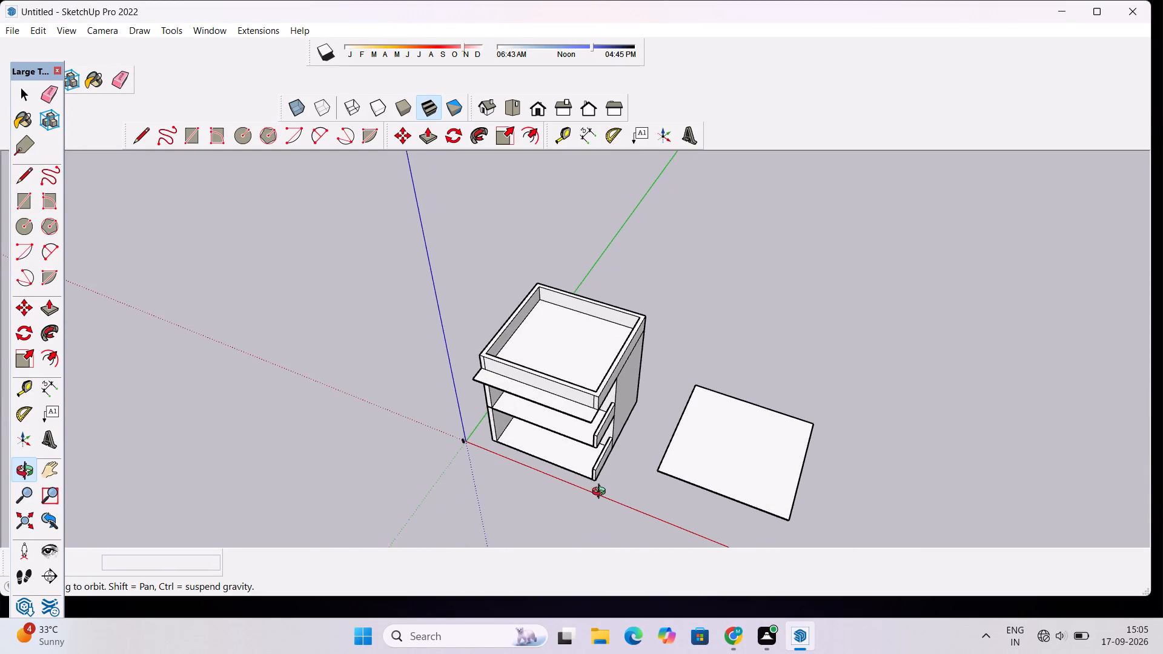
pyautogui.scroll(2, 601, 493)
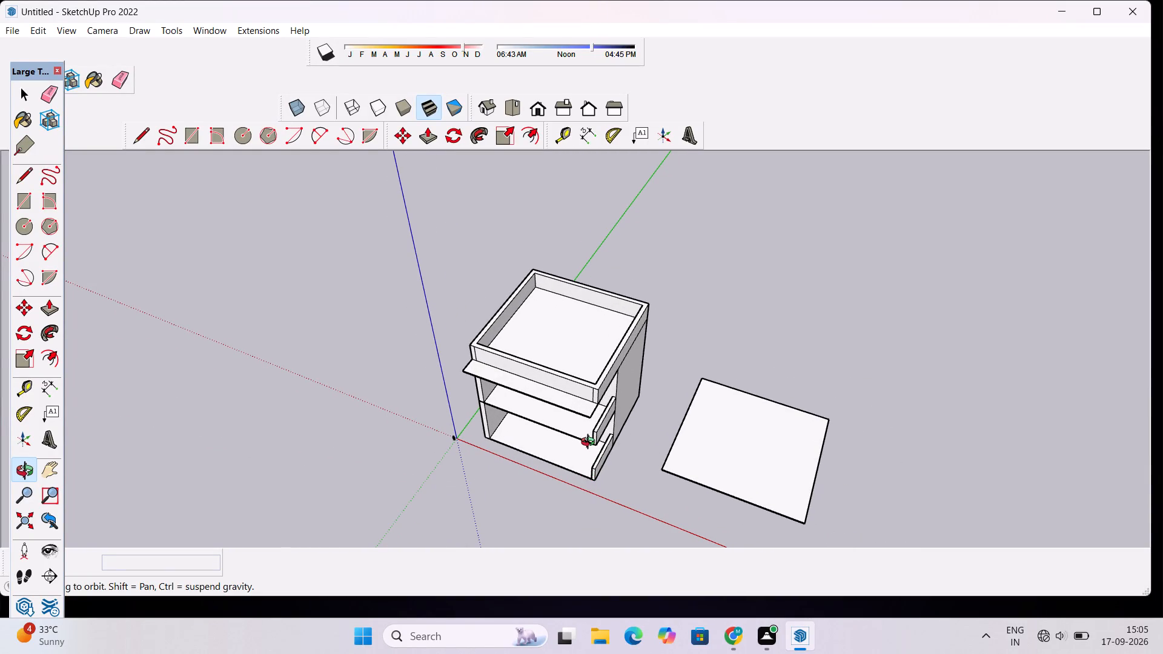
pyautogui.scroll(-3, 591, 441)
pyautogui.keyDown('shift'); pyautogui.moveTo(591, 441); pyautogui.dragTo(582, 349); pyautogui.keyUp('shift')
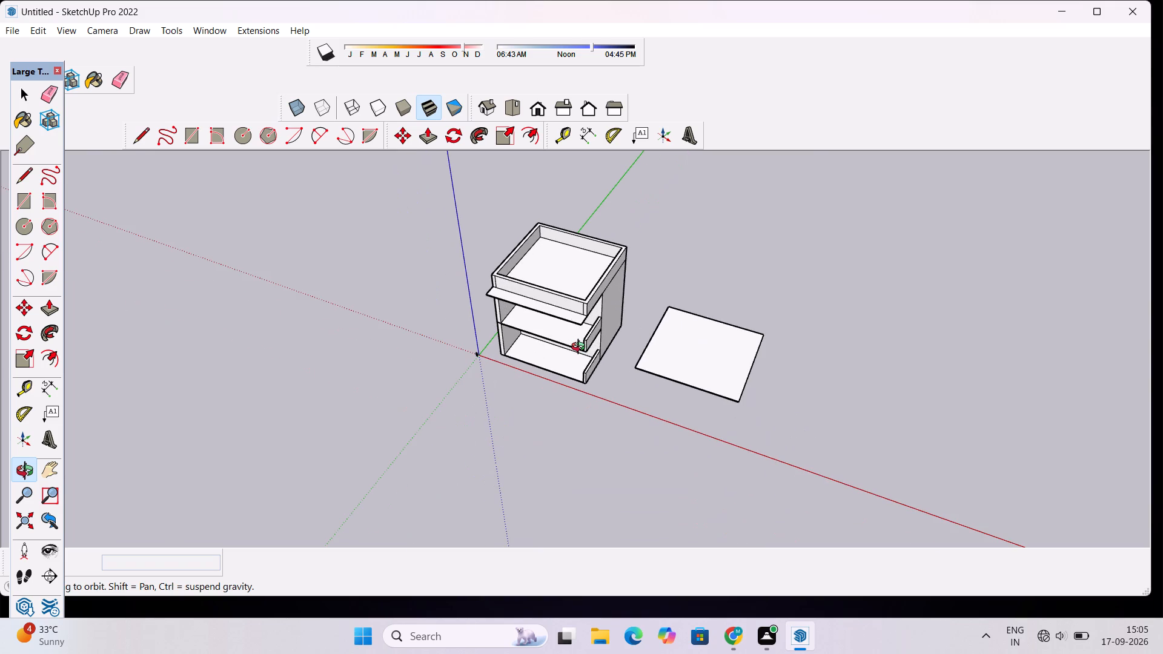
pyautogui.keyDown('shift'); pyautogui.moveTo(531, 401); pyautogui.dragTo(583, 308); pyautogui.keyUp('shift')
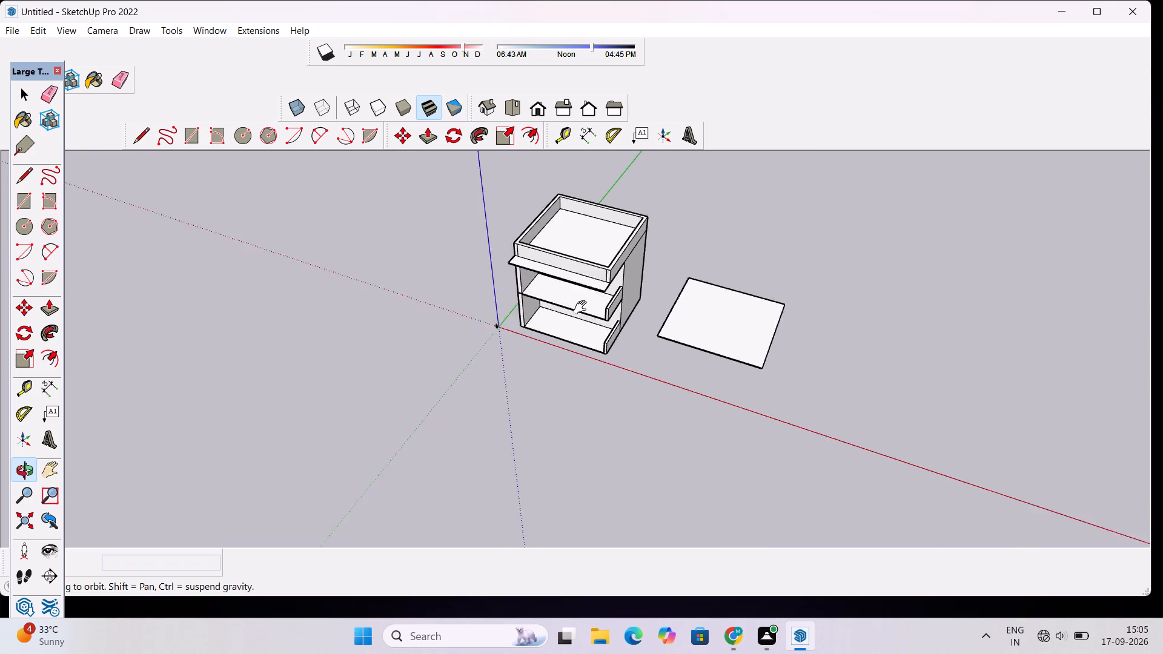
pyautogui.keyDown('shift'); pyautogui.moveTo(583, 308); pyautogui.dragTo(583, 305); pyautogui.keyUp('shift')
pyautogui.scroll(-4, 583, 302)
pyautogui.keyDown('shift'); pyautogui.moveTo(598, 327); pyautogui.dragTo(594, 451); pyautogui.keyUp('shift')
pyautogui.scroll(5, 578, 420)
pyautogui.moveTo(611, 388); pyautogui.dragTo(626, 271)
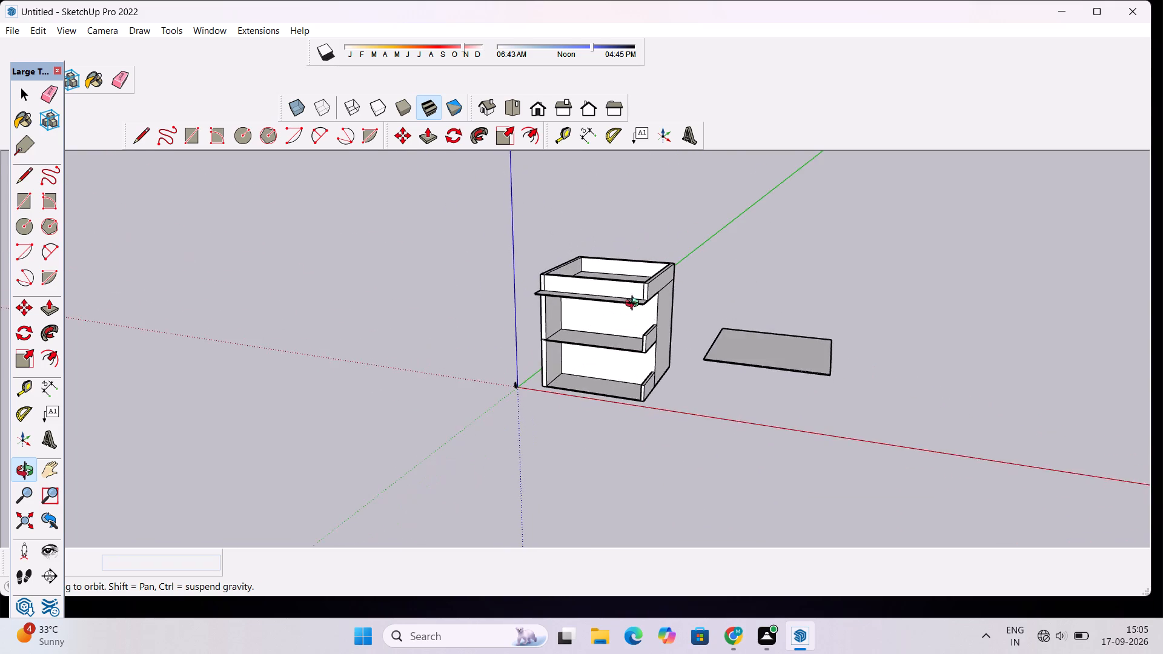
pyautogui.scroll(4, 647, 335)
pyautogui.moveTo(627, 346); pyautogui.dragTo(693, 378)
pyautogui.scroll(2, 695, 380)
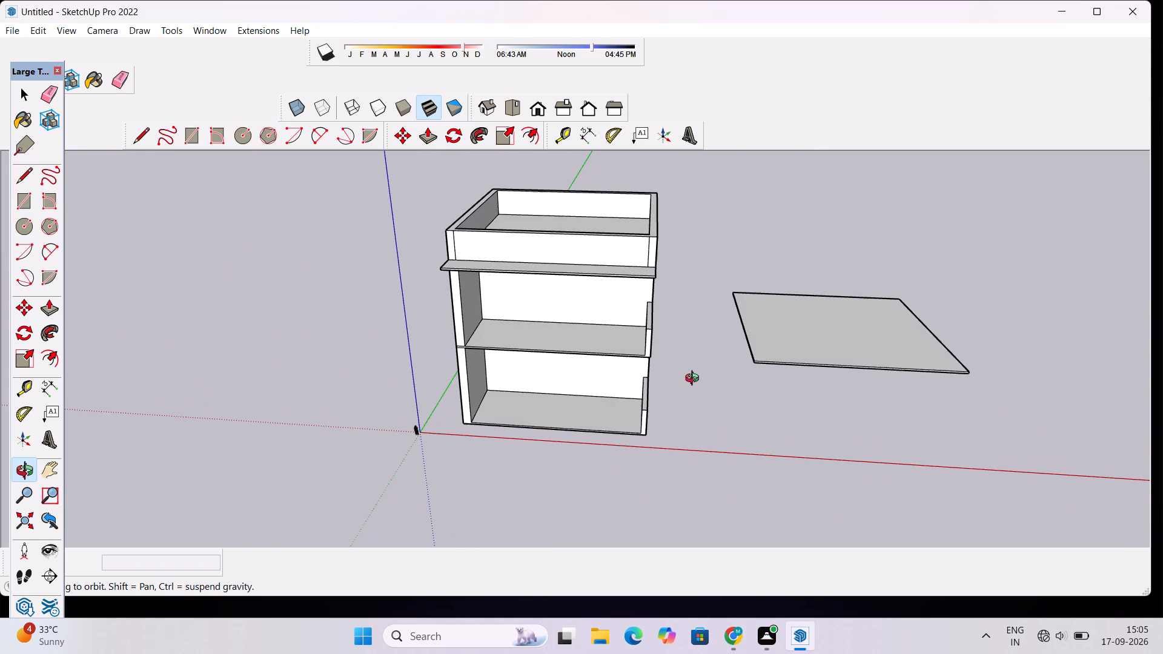
pyautogui.scroll(-4, 655, 381)
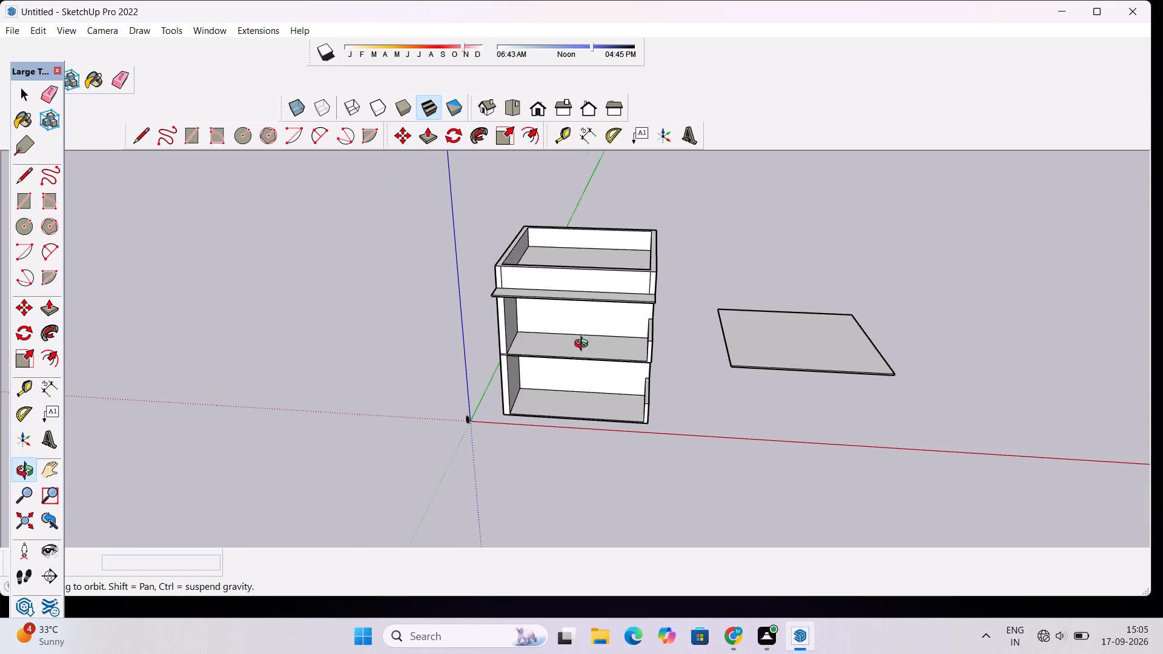
# Inspect the front overhang and the floors of the two open-front levels from above and from the parapet side.
pyautogui.moveTo(584, 351); pyautogui.dragTo(613, 429)
pyautogui.scroll(3, 620, 381)
pyautogui.moveTo(718, 342); pyautogui.dragTo(701, 369)
pyautogui.scroll(3, 674, 371)
pyautogui.moveTo(709, 426); pyautogui.dragTo(674, 429)
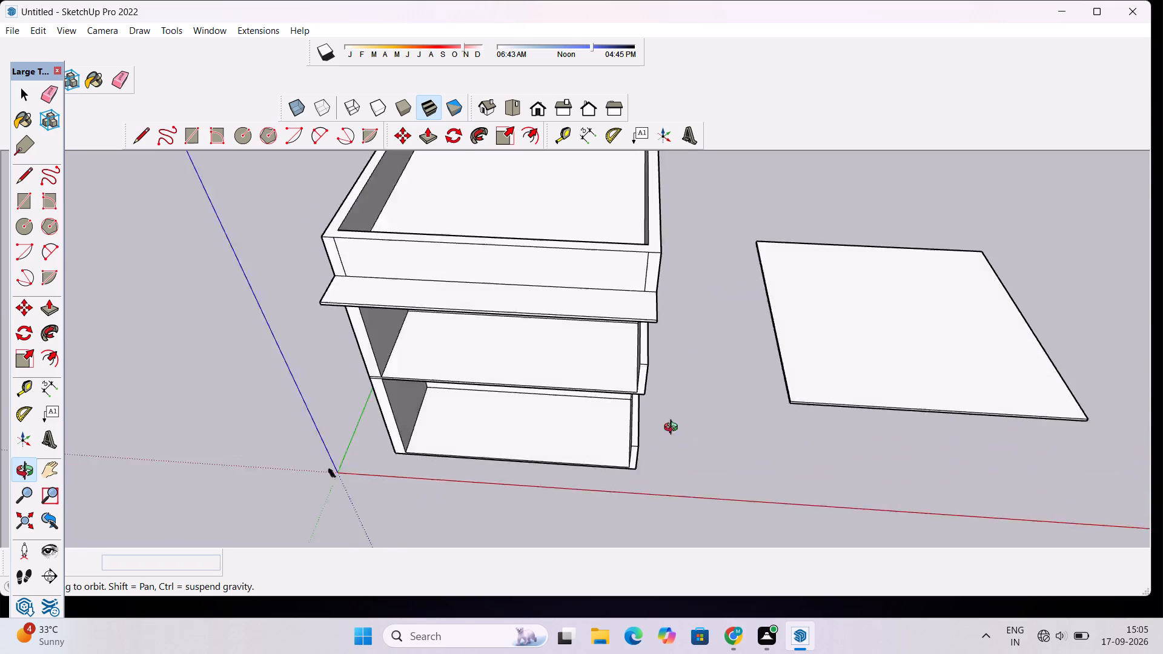
pyautogui.moveTo(674, 429); pyautogui.dragTo(534, 366)
pyautogui.moveTo(413, 332); pyautogui.dragTo(612, 400)
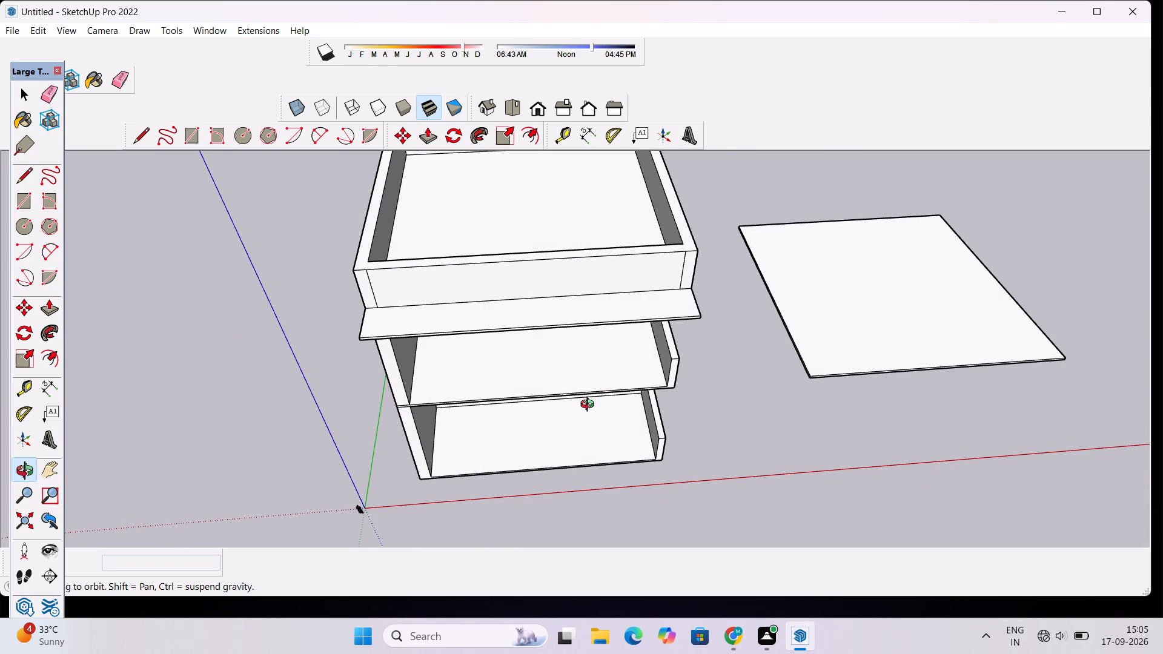
pyautogui.scroll(-2, 590, 403)
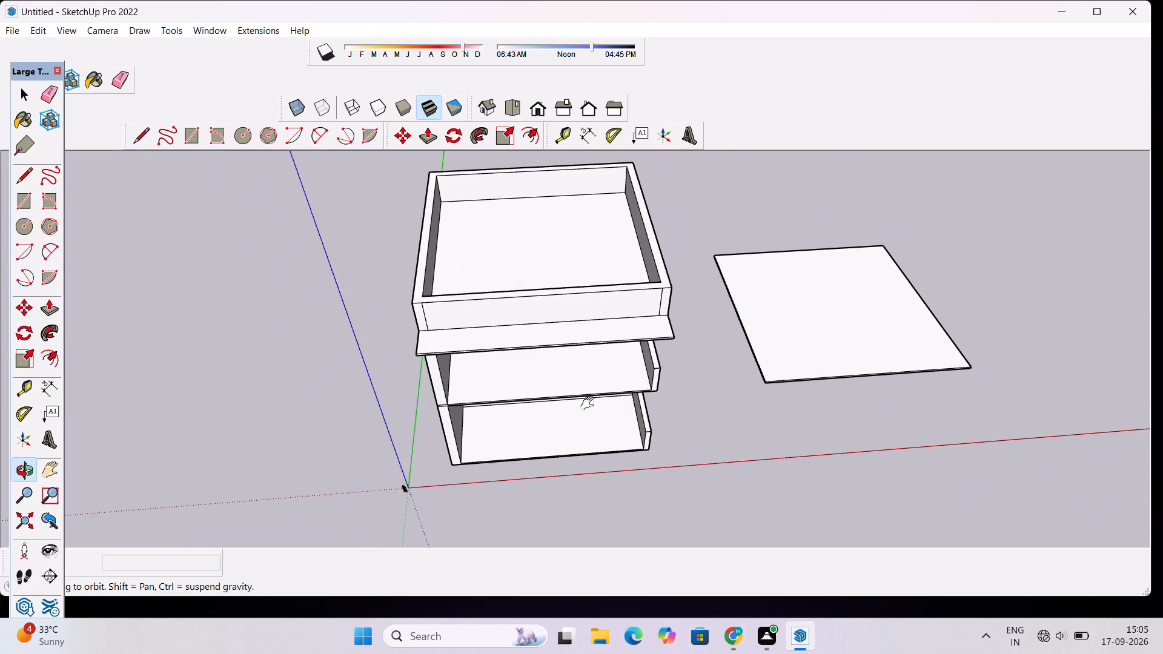
pyautogui.keyDown('shift'); pyautogui.moveTo(585, 397); pyautogui.dragTo(549, 358); pyautogui.keyUp('shift')
pyautogui.scroll(3, 543, 346)
pyautogui.moveTo(660, 371); pyautogui.dragTo(548, 381)
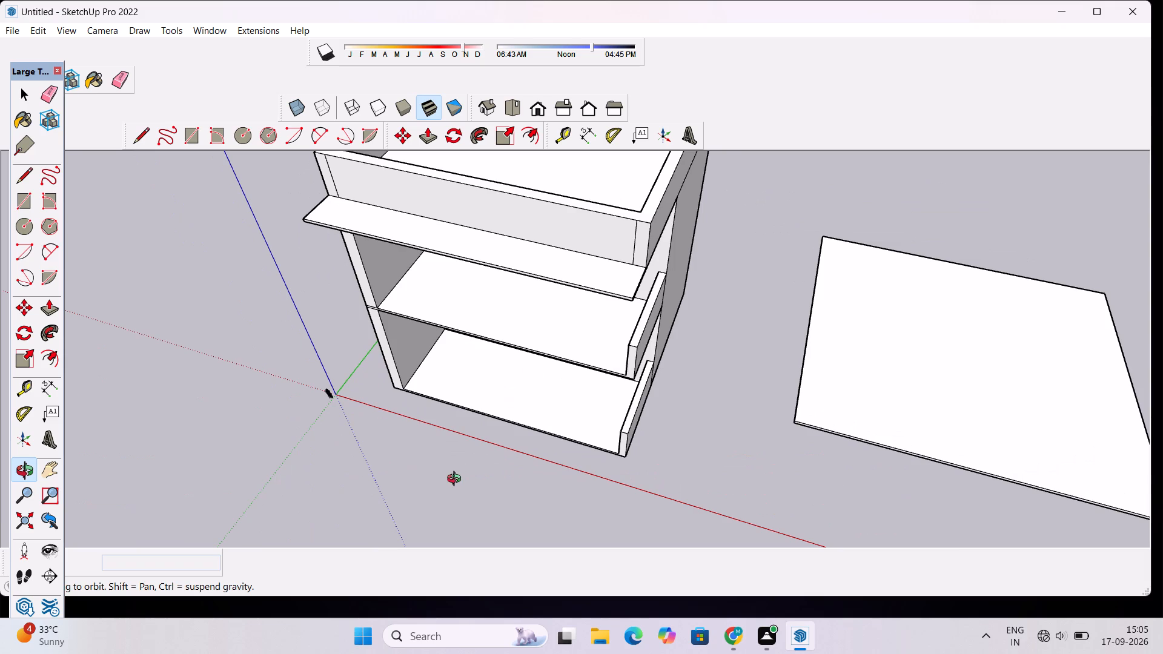
pyautogui.moveTo(450, 397); pyautogui.dragTo(494, 377)
pyautogui.scroll(-3, 510, 367)
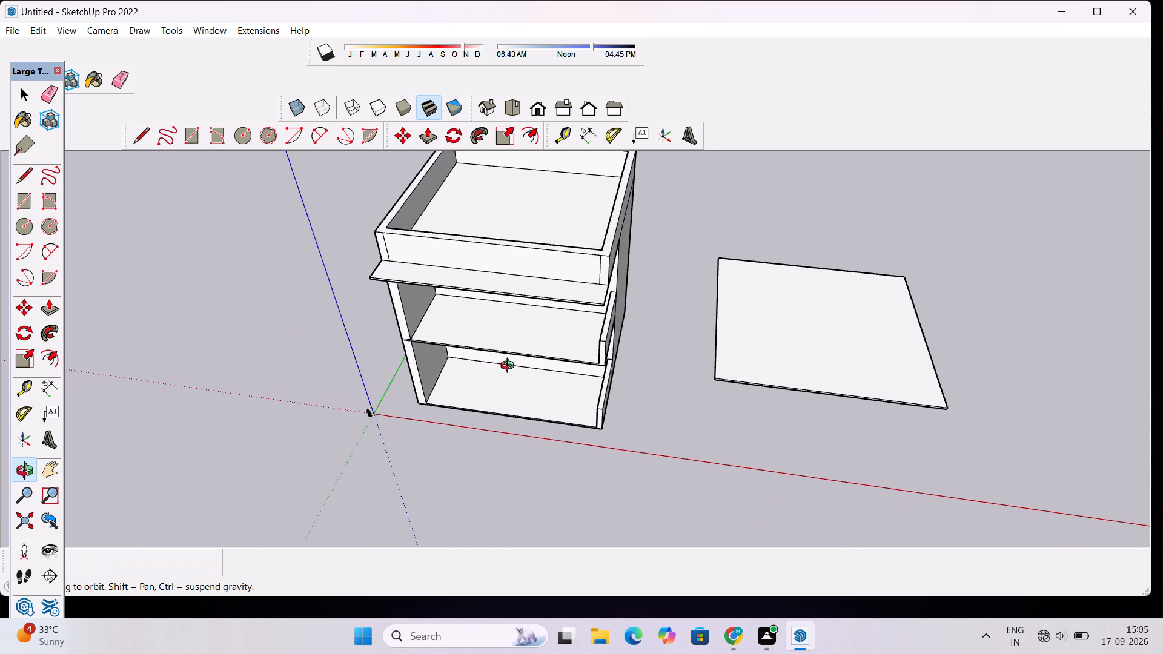
# Place a guide line on the upper open-front floor, 4' back from and parallel to its front edge.
pyautogui.keyDown('shift'); pyautogui.moveTo(508, 367); pyautogui.dragTo(548, 379); pyautogui.keyUp('shift')
pyautogui.scroll(4, 528, 371)
pyautogui.keyDown('shift'); pyautogui.moveTo(663, 308); pyautogui.dragTo(646, 362); pyautogui.keyUp('shift')
pyautogui.scroll(3, 565, 402)
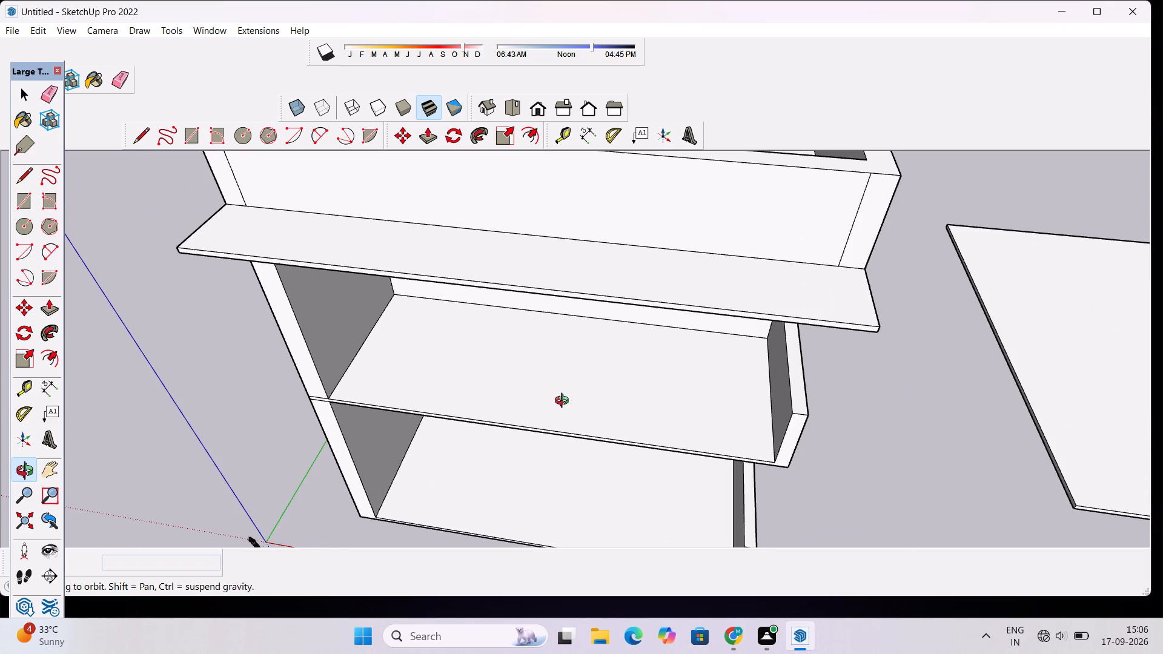
pyautogui.scroll(1, 542, 393)
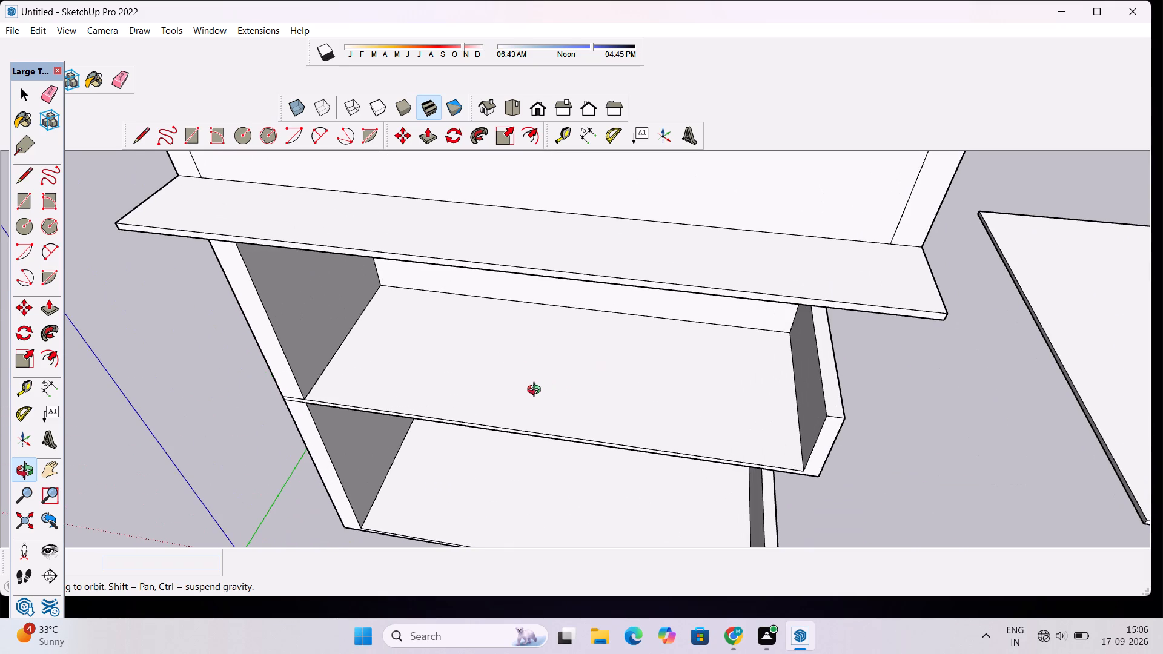
pyautogui.keyDown('shift'); pyautogui.moveTo(539, 391); pyautogui.dragTo(525, 408); pyautogui.keyUp('shift')
pyautogui.scroll(3, 520, 450)
pyautogui.keyDown('shift'); pyautogui.moveTo(520, 450); pyautogui.dragTo(518, 436); pyautogui.keyUp('shift')
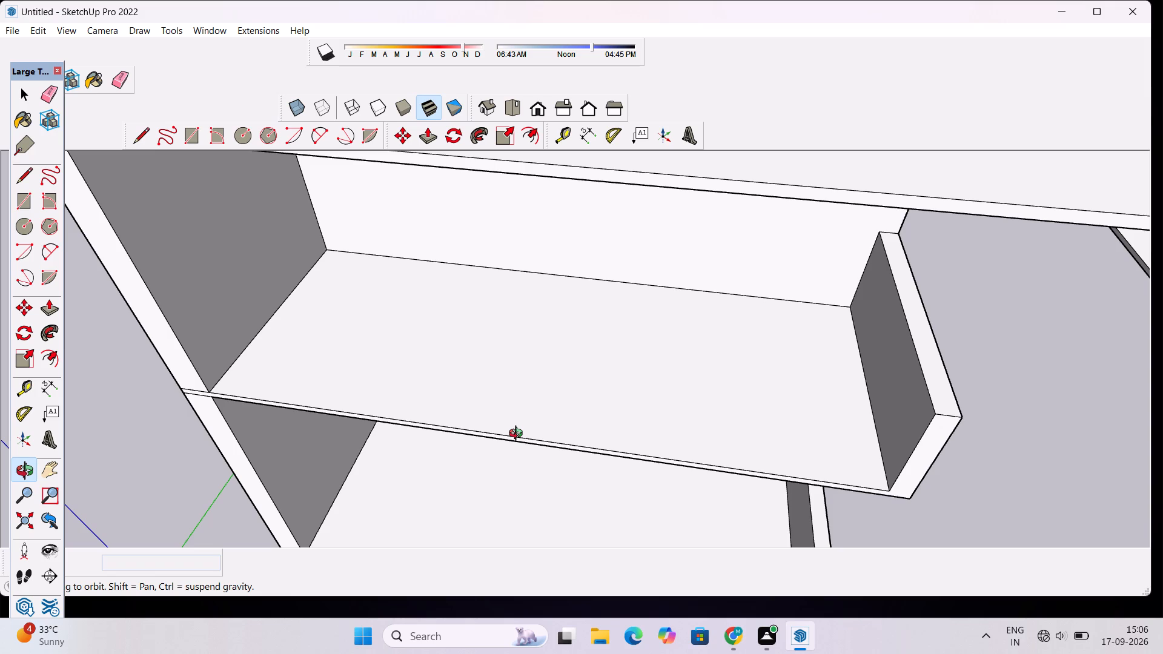
pyautogui.press('t')
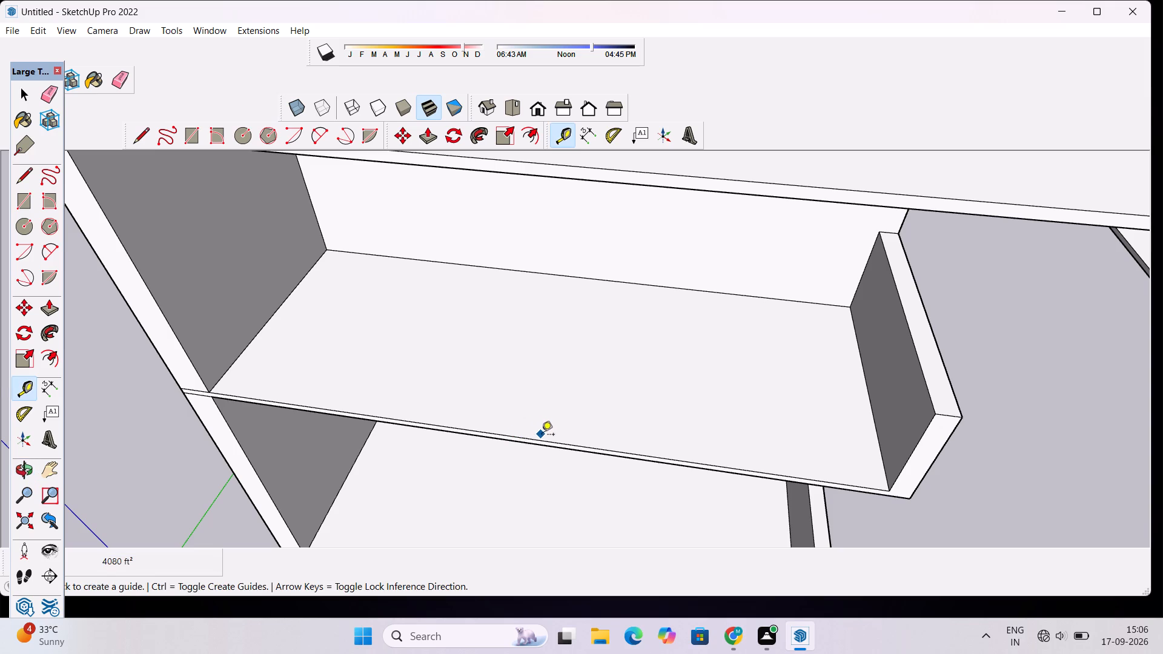
pyautogui.scroll(-5, 534, 423)
pyautogui.scroll(2, 538, 431)
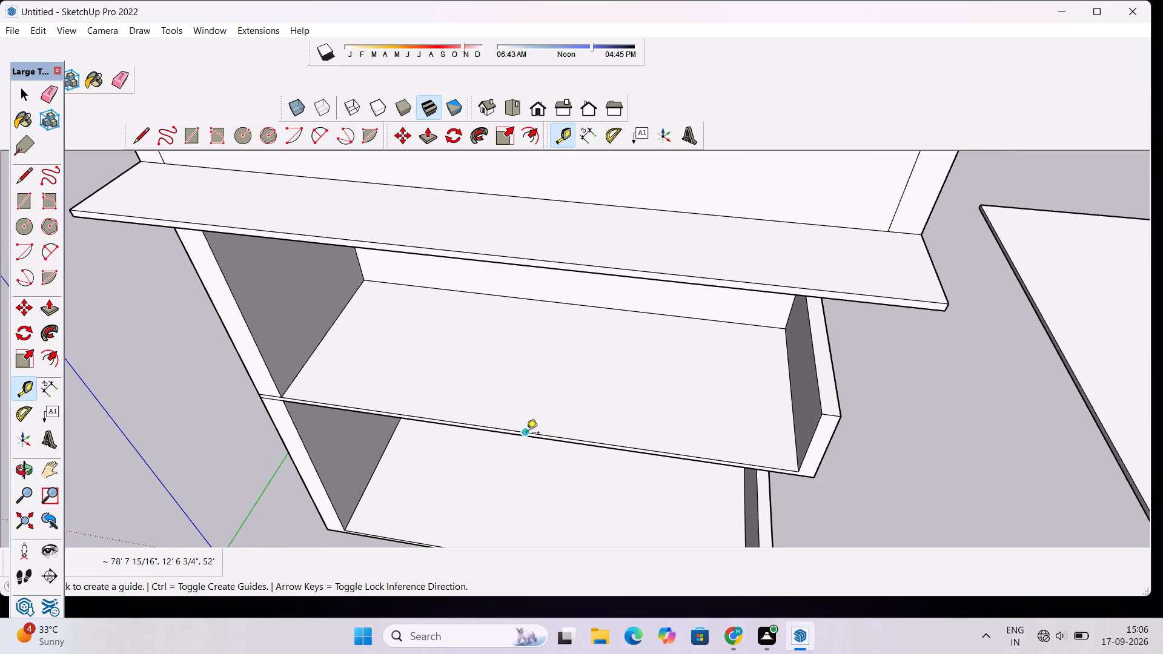
pyautogui.scroll(7, 527, 434)
pyautogui.click(527, 434)
pyautogui.scroll(1, 537, 404)
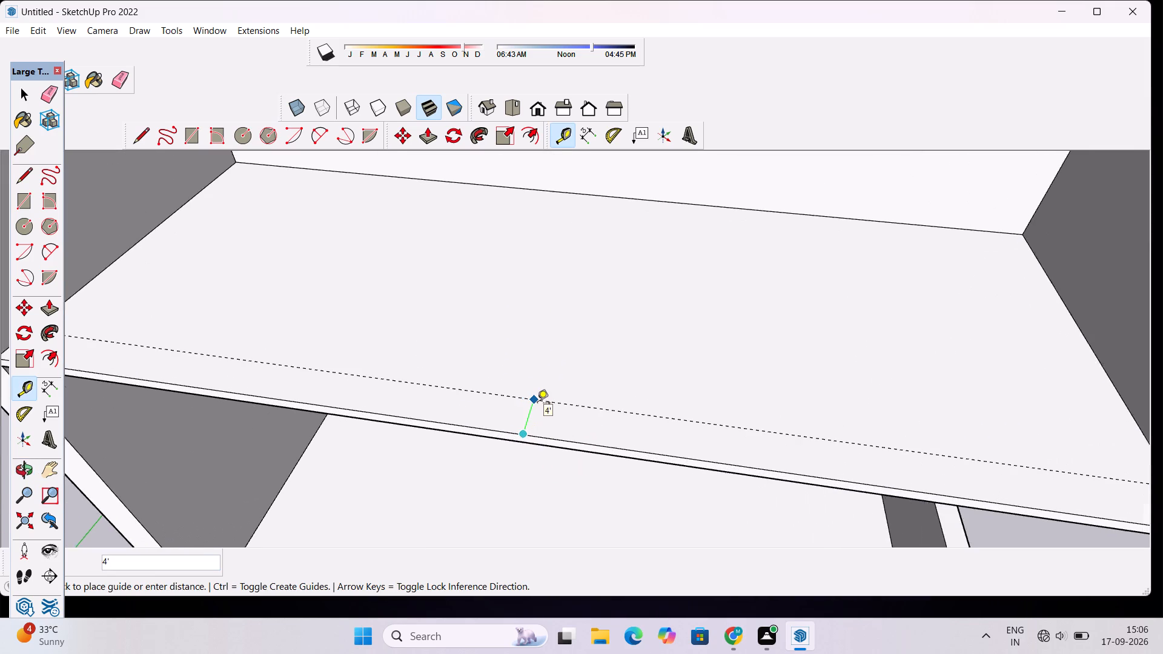
pyautogui.scroll(2, 537, 404)
pyautogui.write("4'")
pyautogui.press('Return')
# Draw a line along the guide across the upper open-front floor, from the full-height side wall to the parapet wall.
pyautogui.scroll(-9, 540, 395)
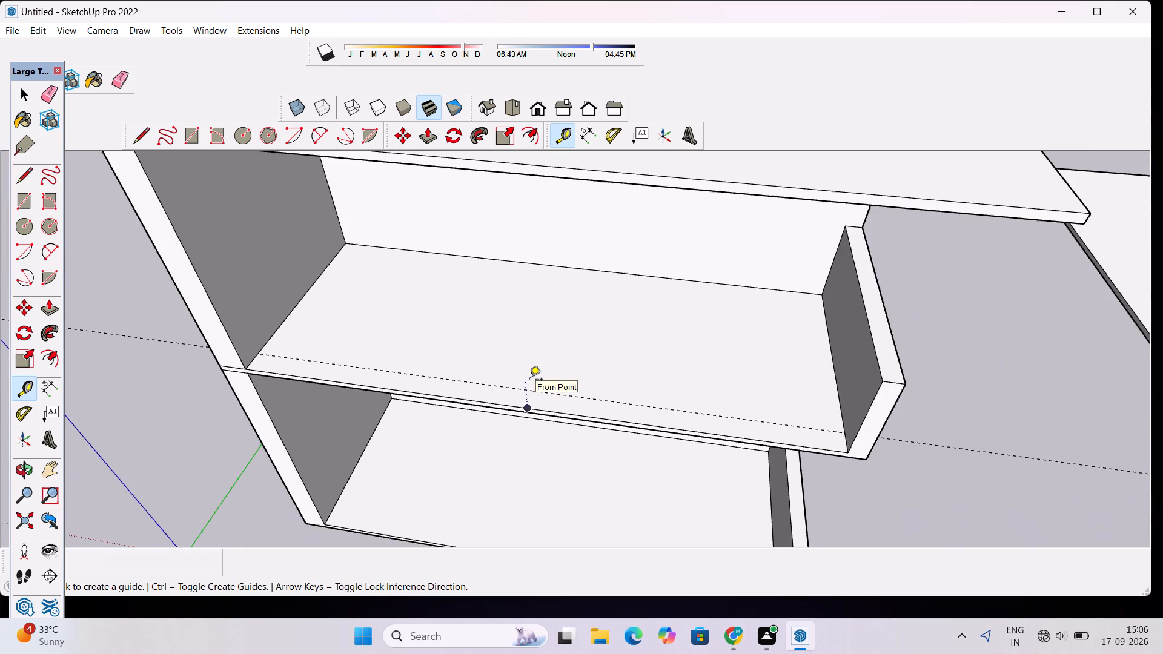
pyautogui.scroll(-7, 529, 380)
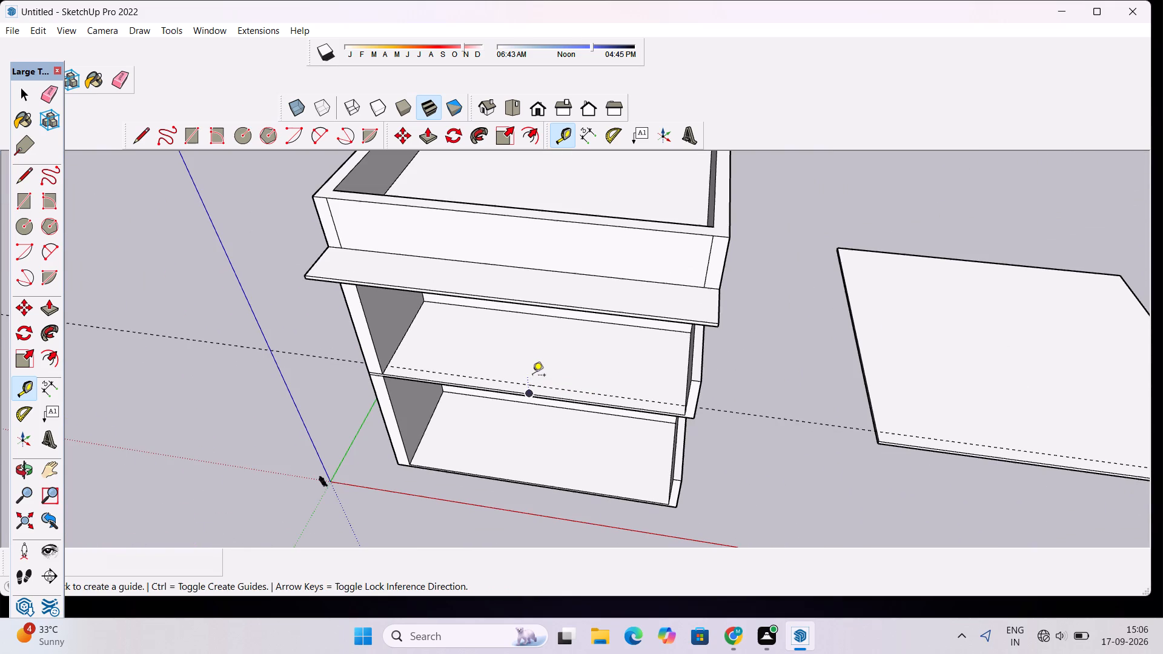
pyautogui.press('l')
pyautogui.scroll(8, 396, 366)
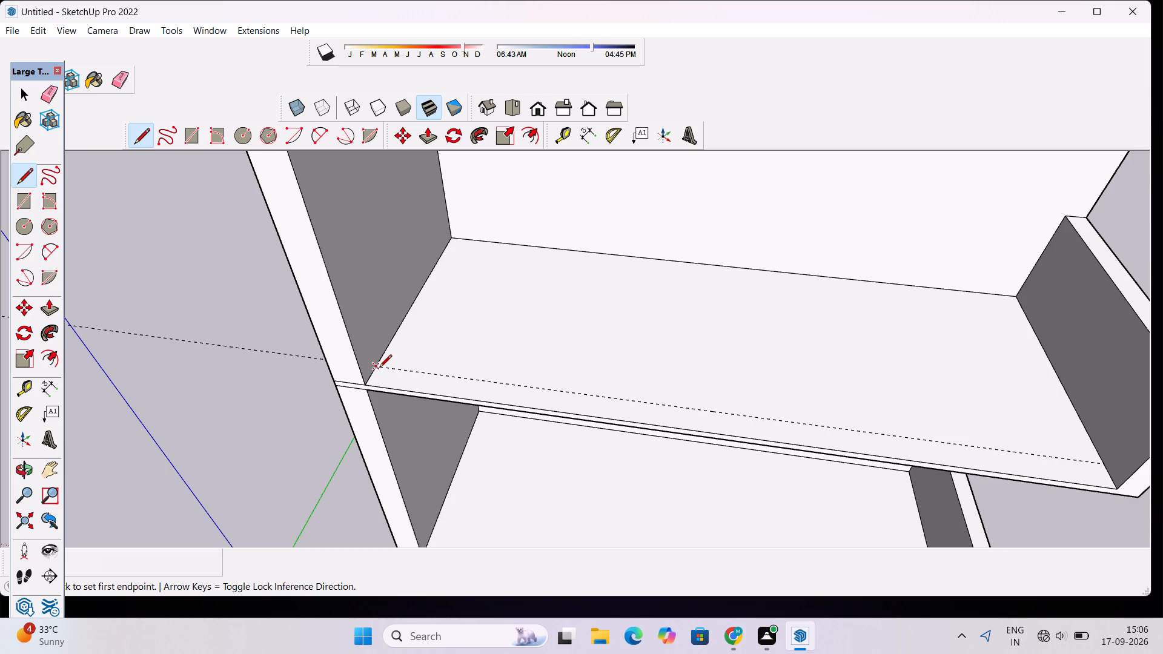
pyautogui.click(374, 368)
pyautogui.scroll(-9, 398, 362)
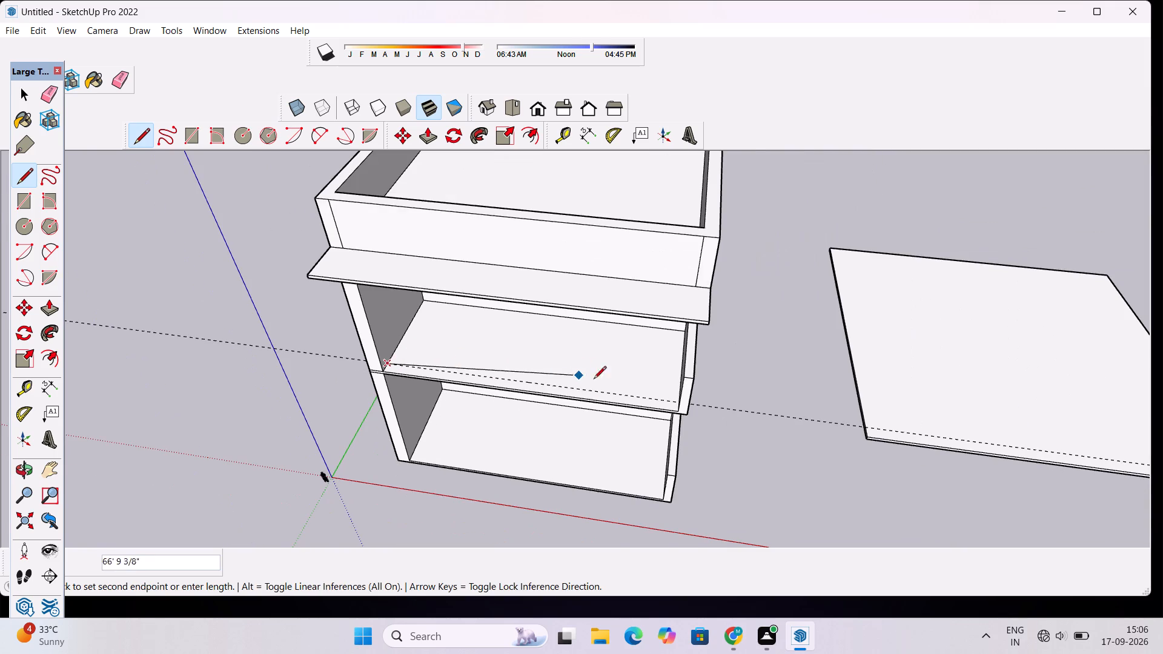
pyautogui.scroll(6, 605, 389)
pyautogui.scroll(4, 726, 408)
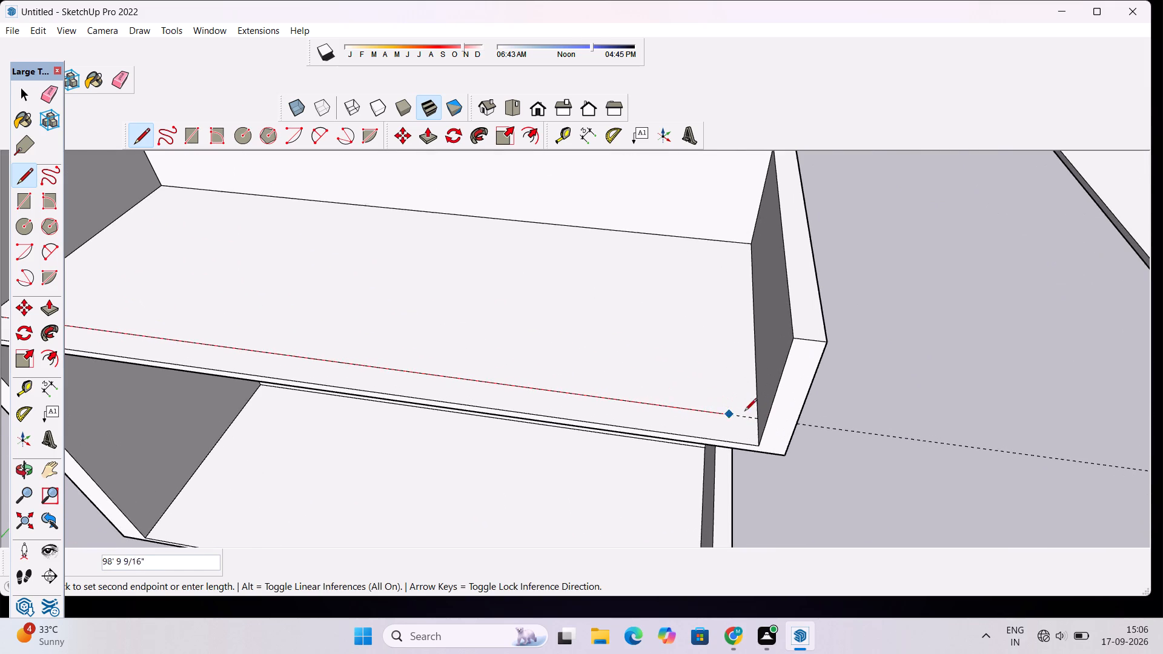
pyautogui.scroll(11, 763, 418)
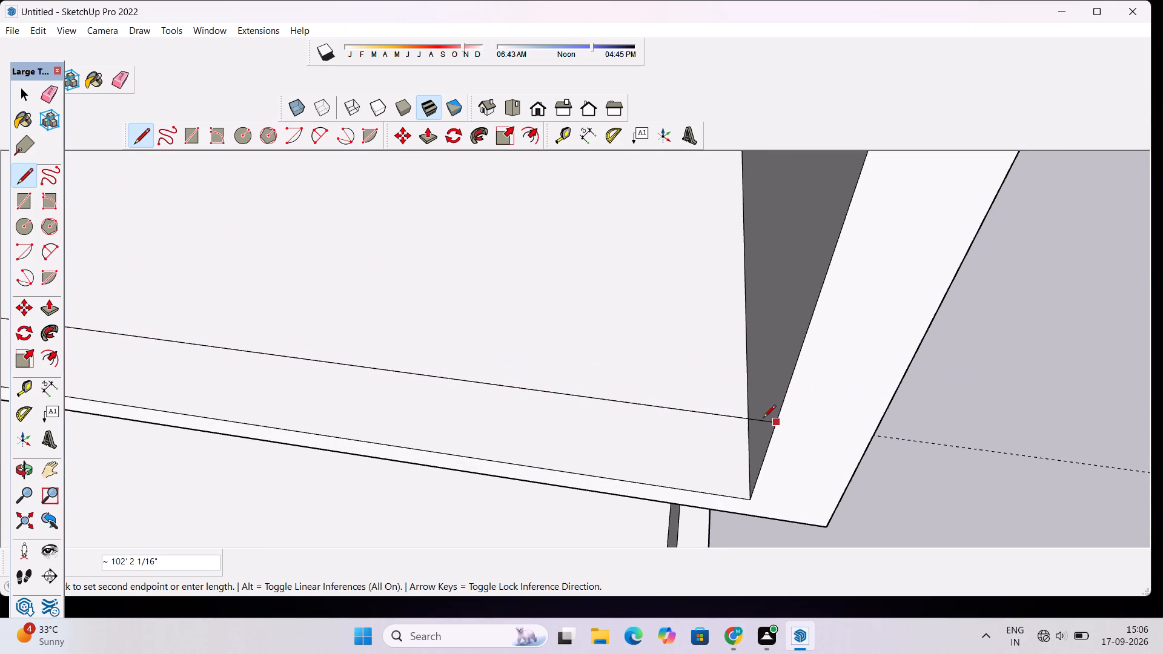
pyautogui.click(749, 420)
pyautogui.press('space')
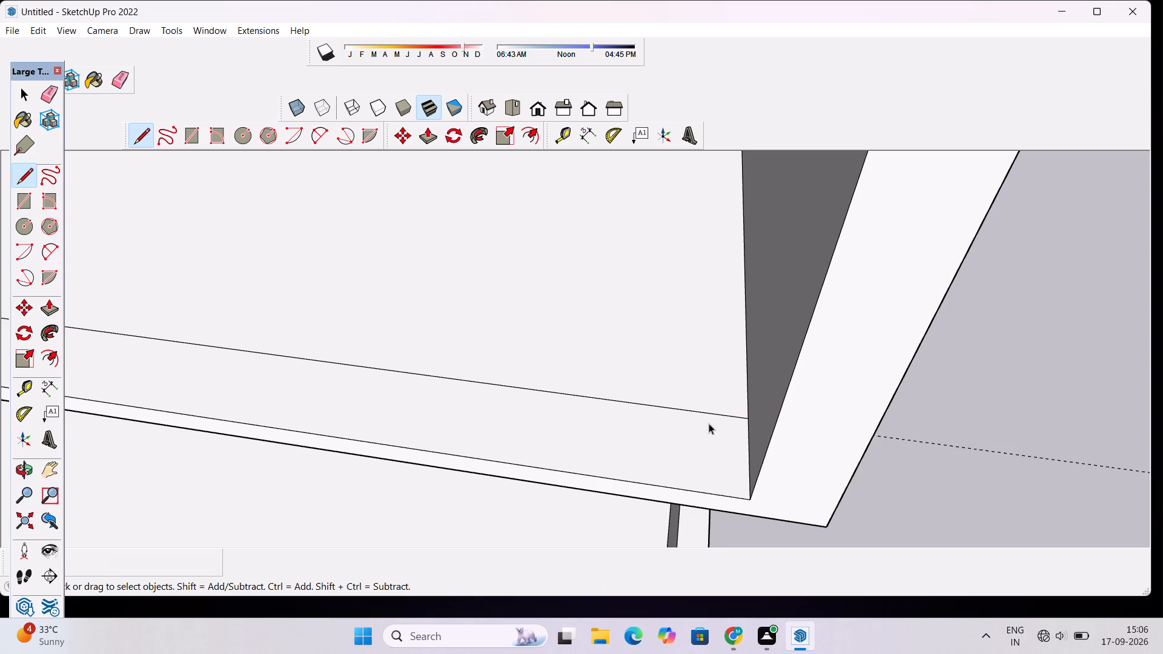
pyautogui.scroll(-14, 709, 423)
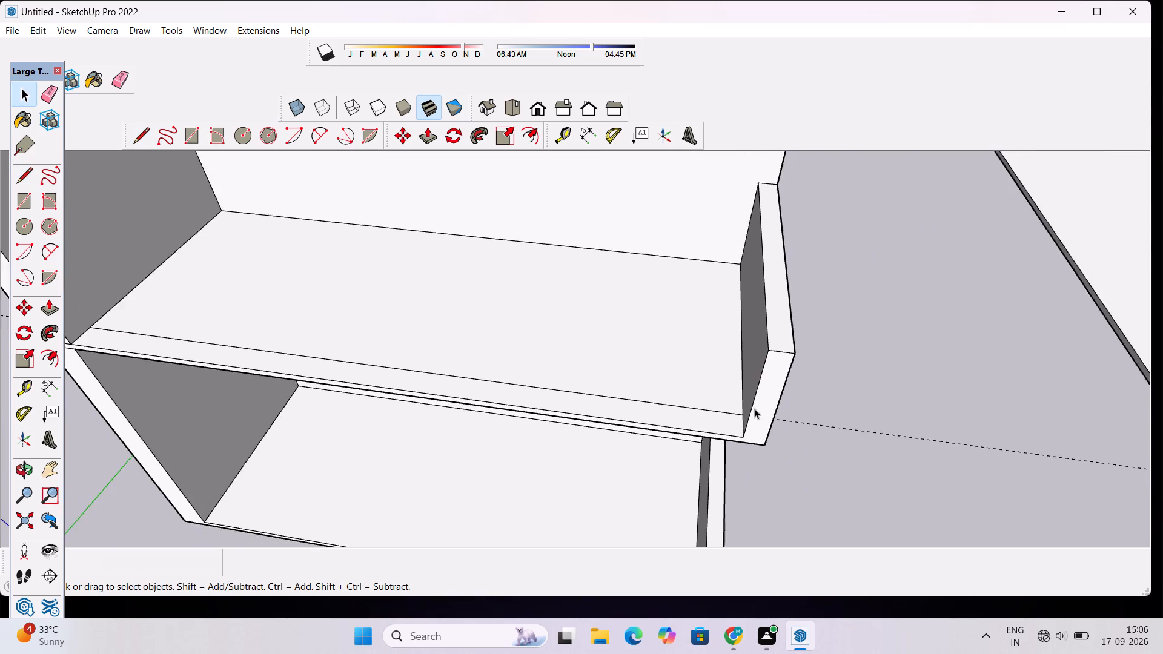
pyautogui.scroll(-8, 754, 408)
# Erase the guide line that runs through the upper open-front floor, keeping the drawn line.
pyautogui.press('o')
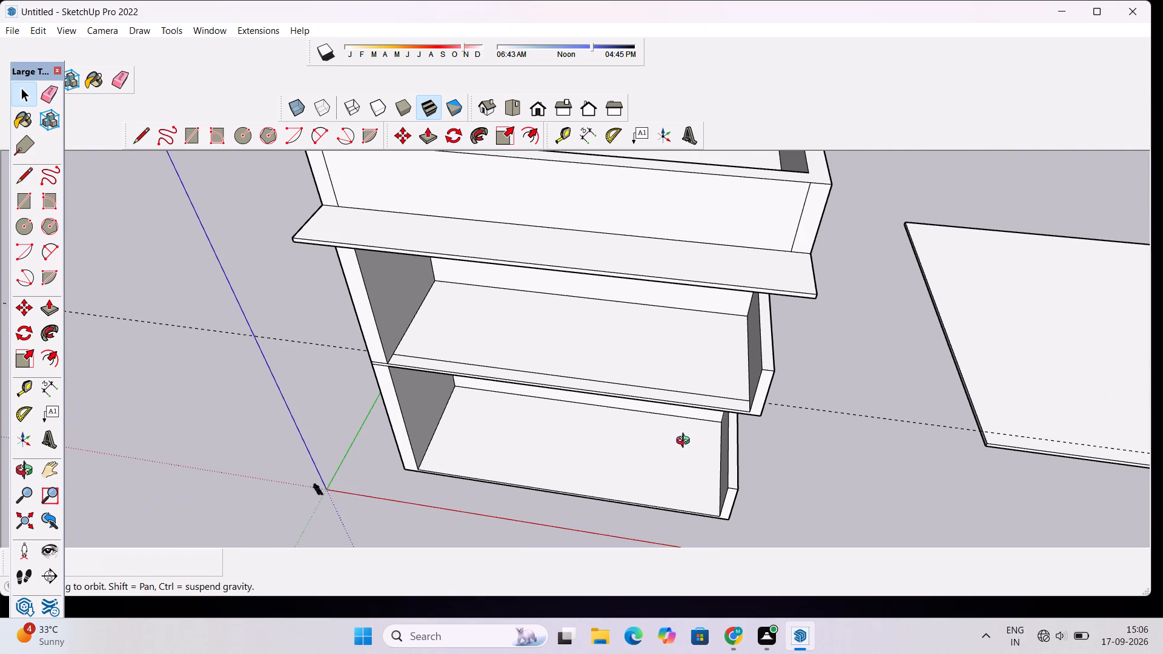
pyautogui.moveTo(580, 530); pyautogui.dragTo(590, 473)
pyautogui.scroll(-4, 546, 433)
pyautogui.moveTo(545, 433); pyautogui.dragTo(568, 531)
pyautogui.scroll(4, 533, 417)
pyautogui.keyDown('shift'); pyautogui.moveTo(533, 407); pyautogui.dragTo(528, 421); pyautogui.keyUp('shift')
pyautogui.scroll(-4, 517, 421)
pyautogui.keyDown('shift'); pyautogui.moveTo(506, 441); pyautogui.dragTo(525, 419); pyautogui.keyUp('shift')
pyautogui.scroll(3, 374, 420)
pyautogui.keyDown('shift'); pyautogui.moveTo(388, 420); pyautogui.dragTo(471, 420); pyautogui.keyUp('shift')
pyautogui.press('e')
pyautogui.moveTo(348, 349); pyautogui.dragTo(348, 364)
pyautogui.scroll(-3, 1024, 424)
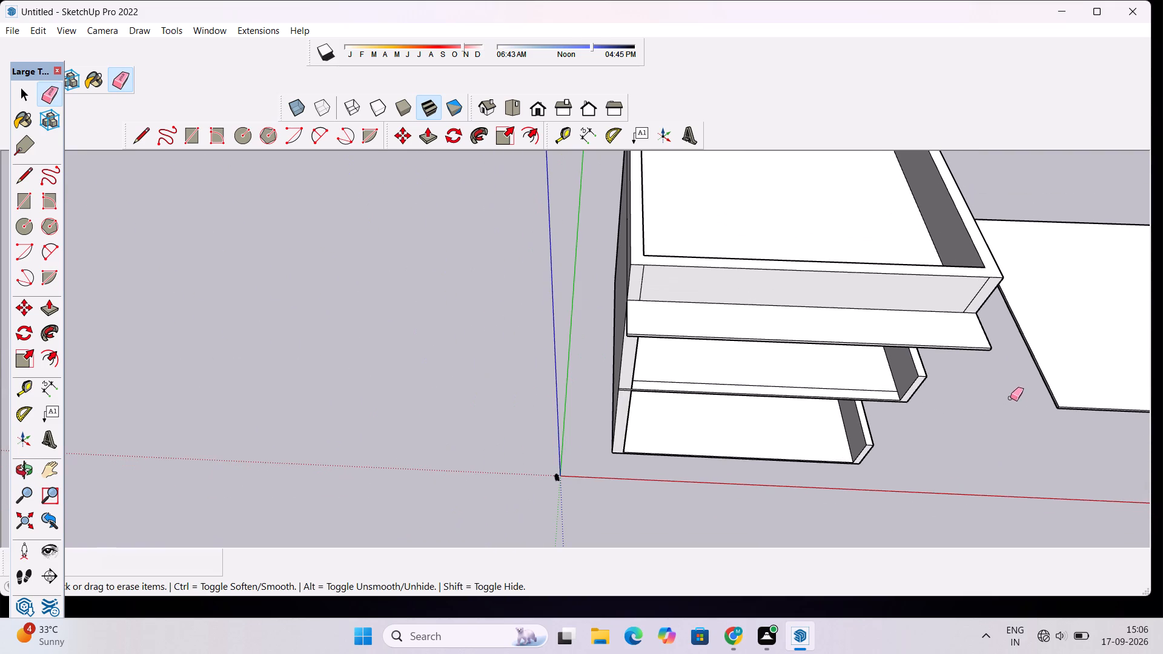
# Examine the building from above and the front, checking the 4' front strip on the upper open-front floor.
pyautogui.press('o')
pyautogui.keyDown('shift'); pyautogui.moveTo(990, 400); pyautogui.dragTo(808, 432); pyautogui.keyUp('shift')
pyautogui.scroll(-2, 677, 471)
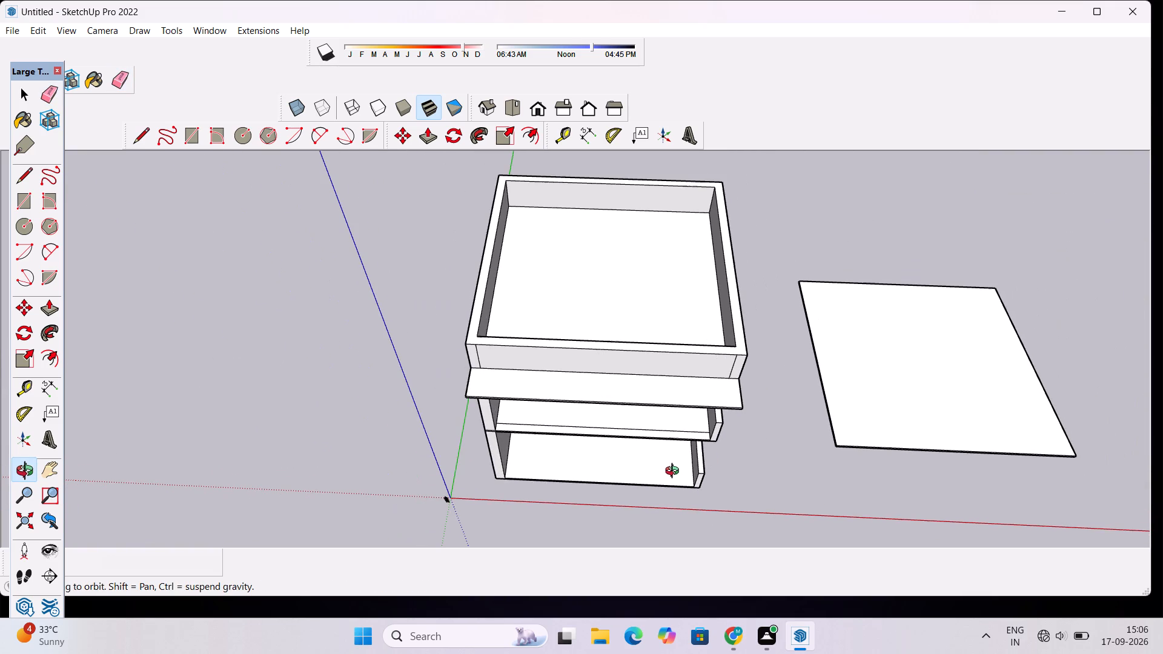
pyautogui.keyDown('shift'); pyautogui.moveTo(646, 489); pyautogui.dragTo(646, 476); pyautogui.keyUp('shift')
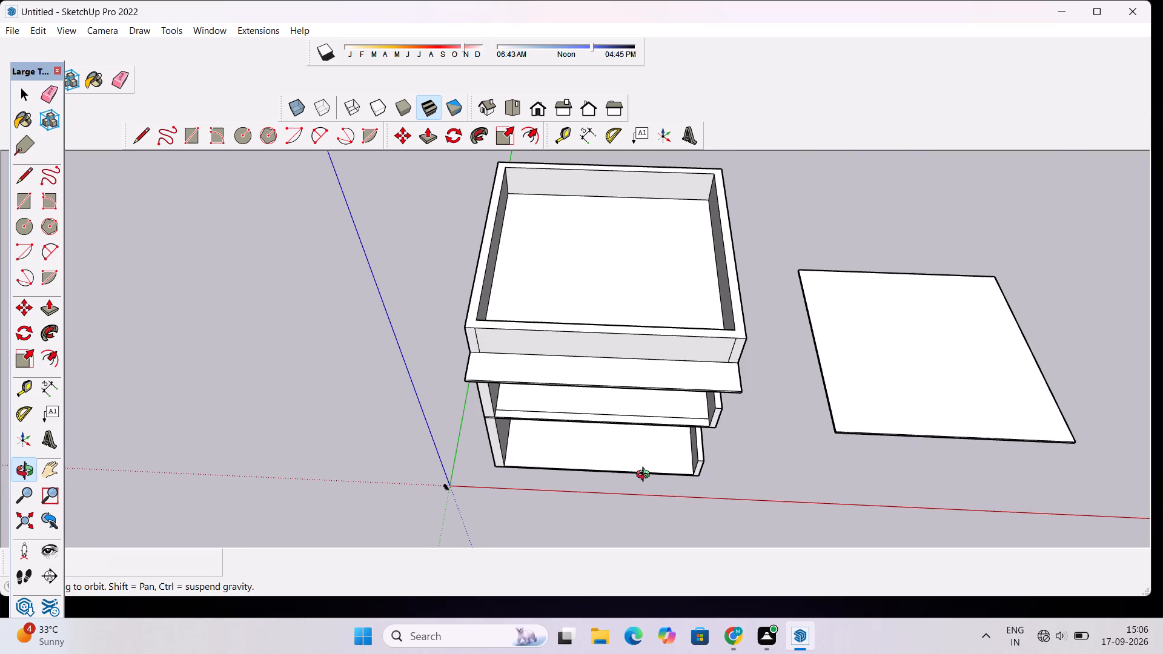
pyautogui.scroll(1, 646, 475)
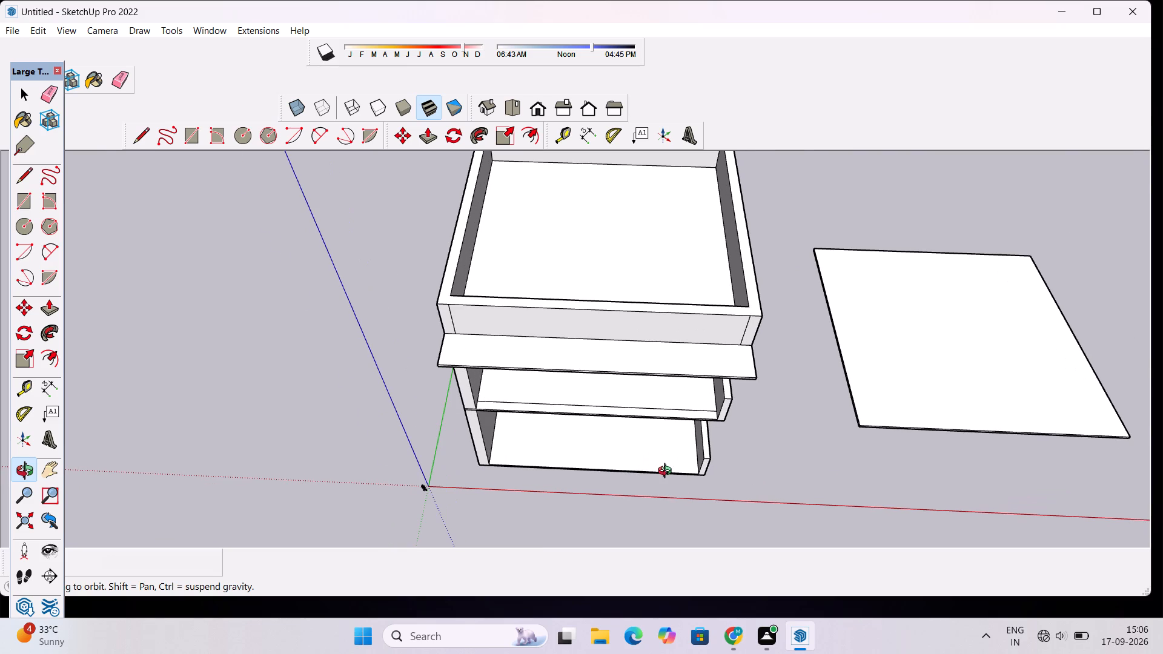
pyautogui.scroll(3, 668, 472)
pyautogui.moveTo(620, 460); pyautogui.dragTo(626, 378)
pyautogui.scroll(-3, 626, 378)
pyautogui.moveTo(626, 378); pyautogui.dragTo(629, 409)
pyautogui.scroll(3, 629, 409)
pyautogui.keyDown('shift'); pyautogui.moveTo(632, 386); pyautogui.dragTo(630, 405); pyautogui.keyUp('shift')
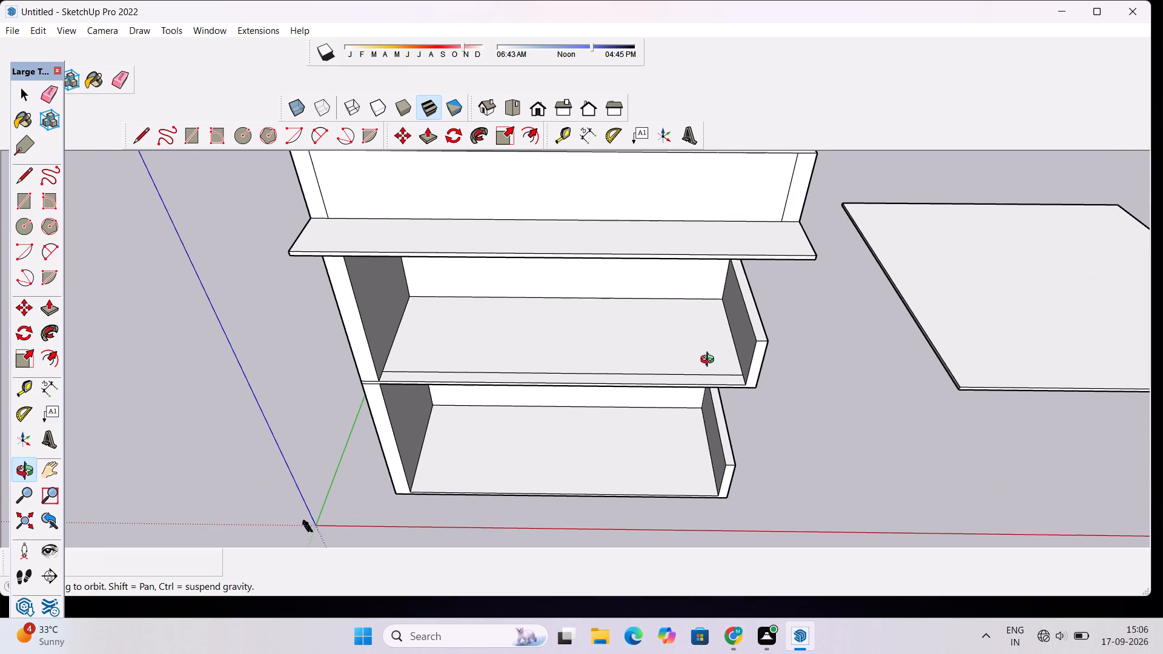
# Inspect the upper open-front floor's front strip and parapet wall up close from the front and both sides.
pyautogui.scroll(4, 707, 362)
pyautogui.keyDown('shift'); pyautogui.moveTo(709, 357); pyautogui.dragTo(711, 389); pyautogui.keyUp('shift')
pyautogui.scroll(-4, 712, 389)
pyautogui.moveTo(707, 460); pyautogui.dragTo(662, 371)
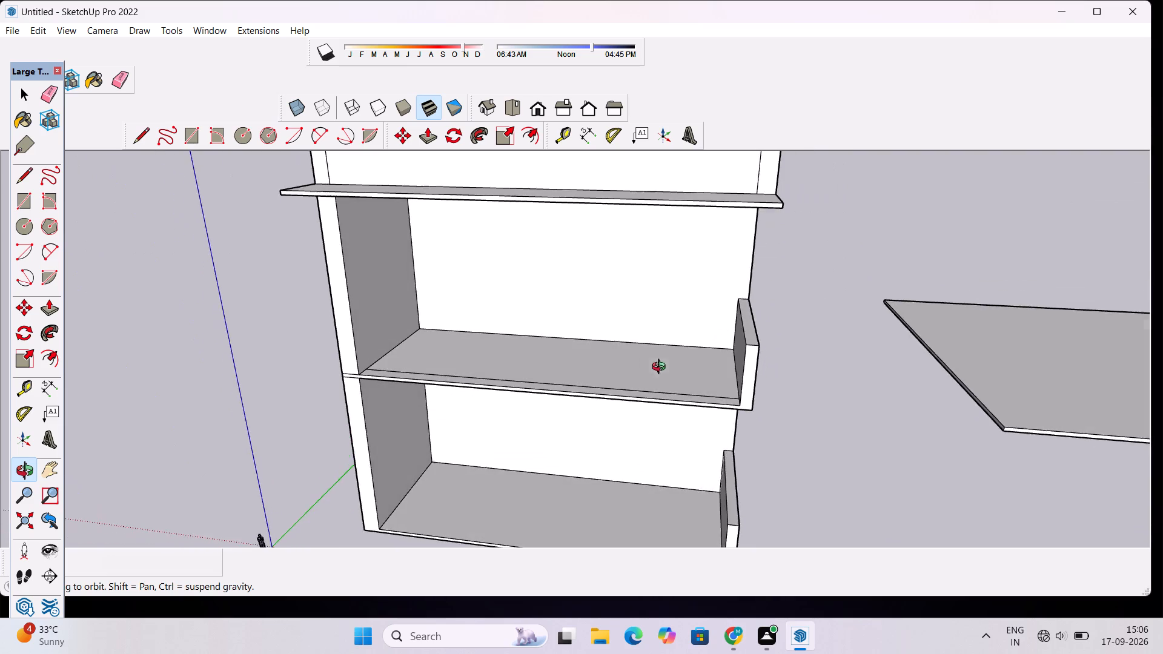
pyautogui.scroll(3, 634, 374)
pyautogui.moveTo(578, 374); pyautogui.dragTo(738, 440)
pyautogui.scroll(-1, 748, 428)
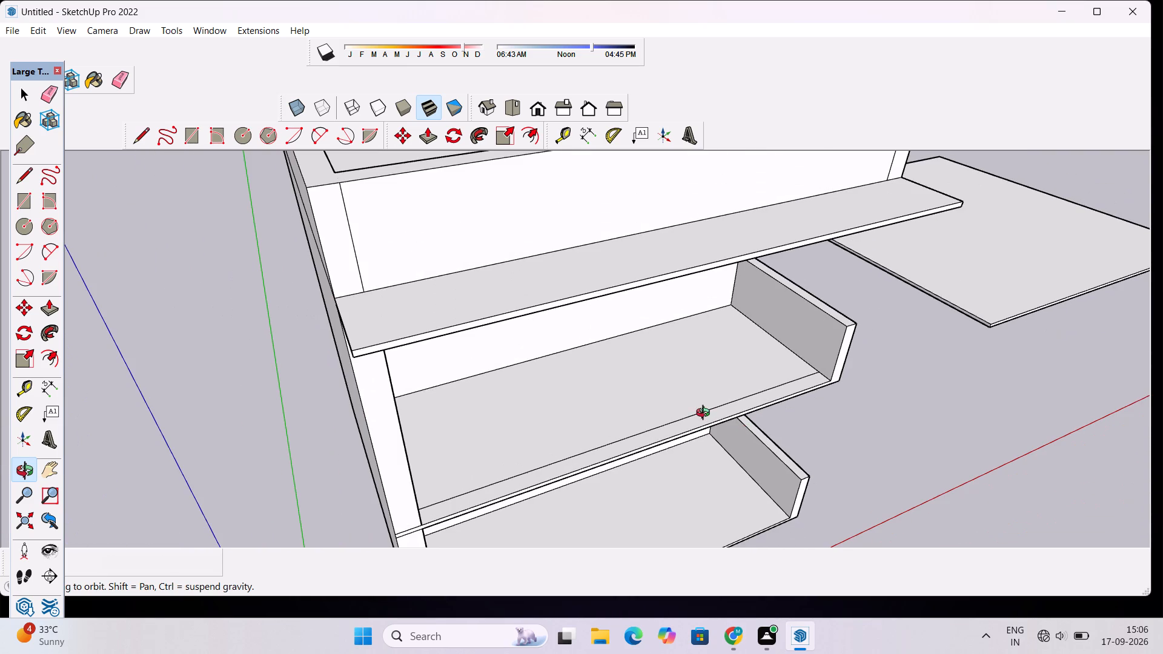
pyautogui.keyDown('shift'); pyautogui.moveTo(703, 412); pyautogui.dragTo(603, 445); pyautogui.keyUp('shift')
pyautogui.scroll(-5, 603, 441)
pyautogui.moveTo(704, 446); pyautogui.dragTo(416, 441)
pyautogui.click(416, 441)
pyautogui.moveTo(416, 441); pyautogui.dragTo(489, 435)
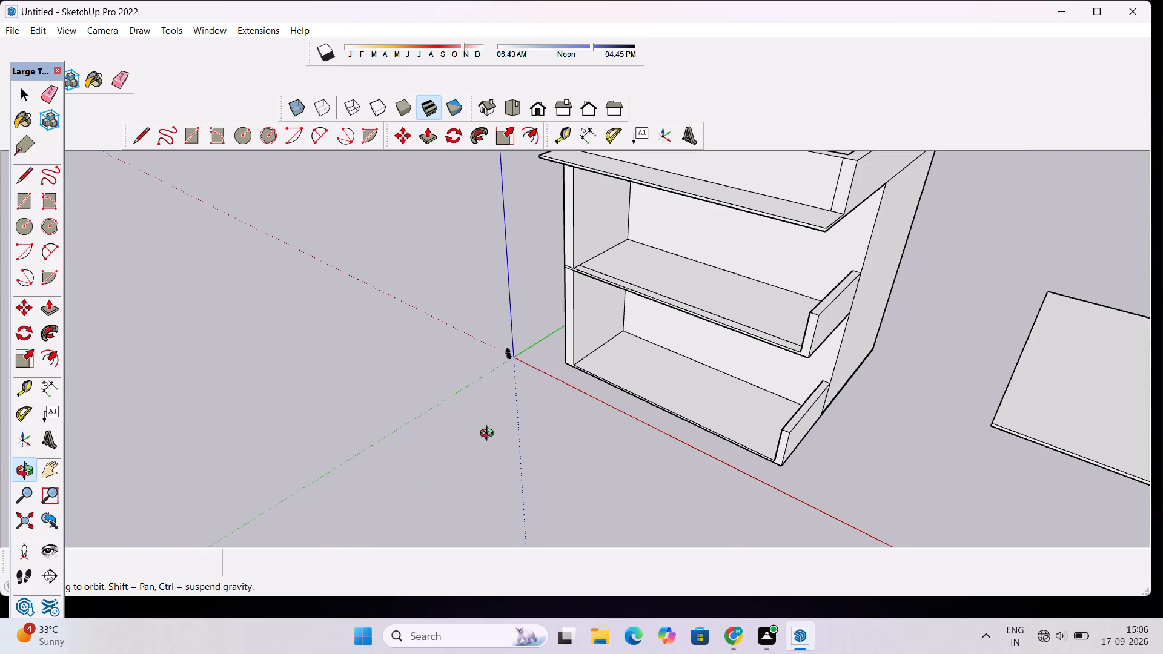
# Examine the whole building from above, the front and both sides, including the front overhang and the two open-front floors.
pyautogui.moveTo(489, 435); pyautogui.dragTo(522, 415)
pyautogui.scroll(-5, 537, 394)
pyautogui.moveTo(602, 401); pyautogui.dragTo(731, 339)
pyautogui.scroll(4, 674, 345)
pyautogui.keyDown('shift'); pyautogui.moveTo(674, 345); pyautogui.dragTo(674, 376); pyautogui.keyUp('shift')
pyautogui.scroll(-2, 673, 368)
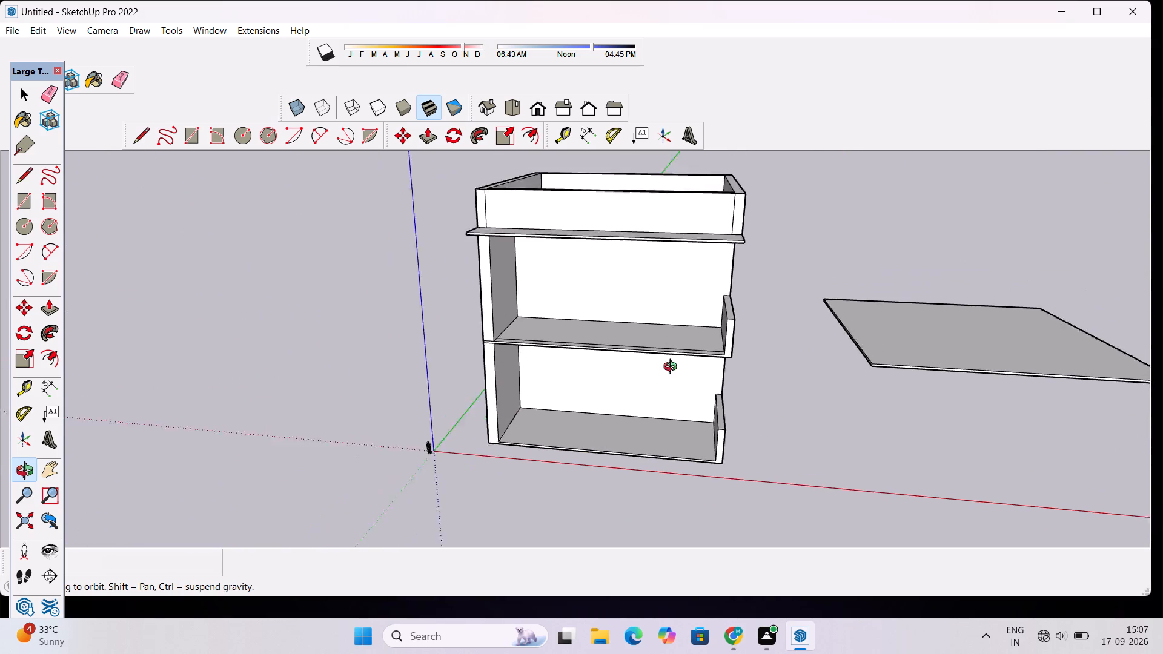
pyautogui.scroll(-1, 673, 368)
pyautogui.moveTo(643, 368); pyautogui.dragTo(658, 490)
pyautogui.scroll(5, 649, 362)
pyautogui.moveTo(546, 406); pyautogui.dragTo(763, 444)
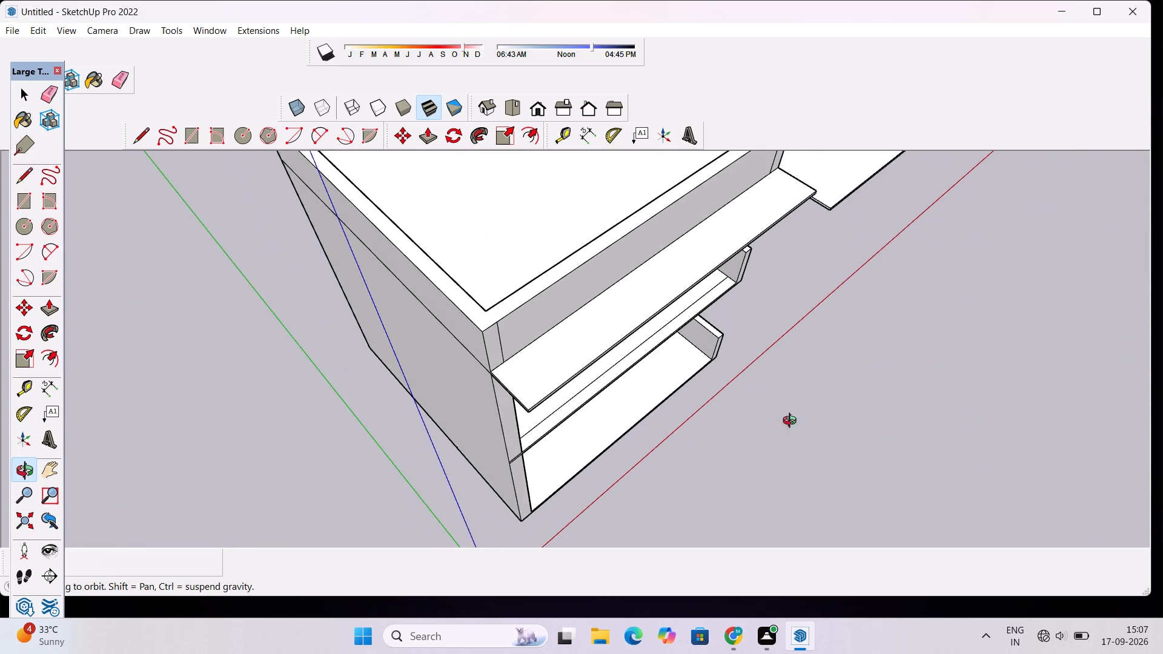
pyautogui.scroll(1, 757, 330)
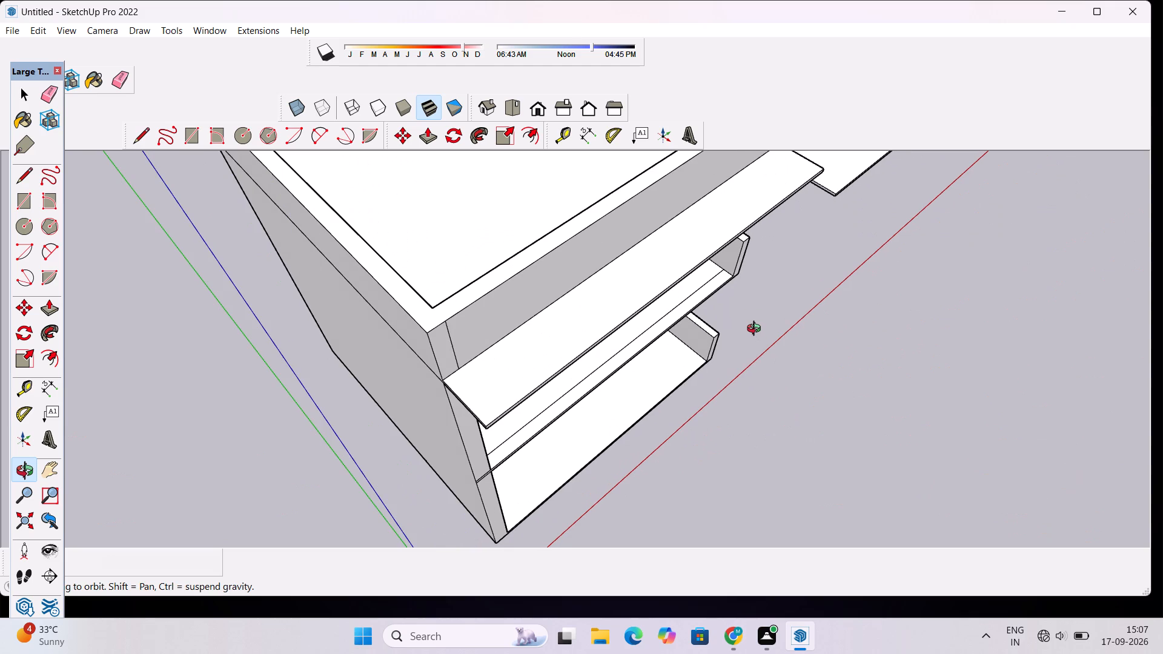
pyautogui.keyDown('shift'); pyautogui.moveTo(757, 330); pyautogui.dragTo(768, 376); pyautogui.keyUp('shift')
pyautogui.moveTo(855, 391); pyautogui.dragTo(757, 373)
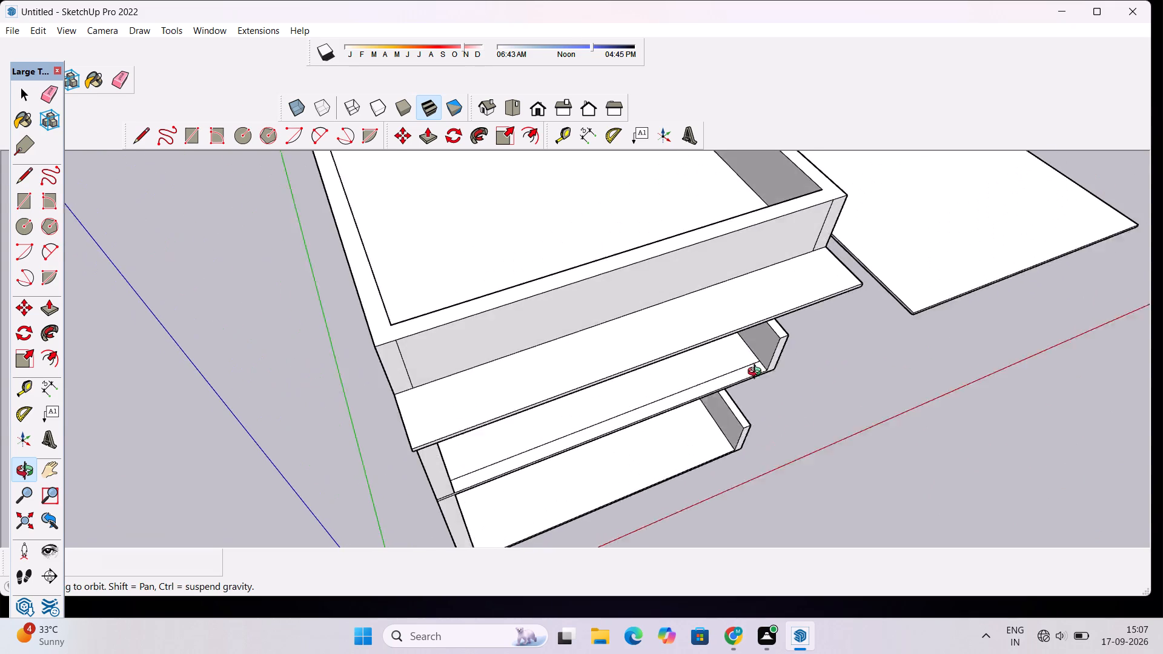
pyautogui.moveTo(757, 373); pyautogui.dragTo(746, 372)
pyautogui.scroll(4, 749, 395)
pyautogui.moveTo(707, 395); pyautogui.dragTo(793, 388)
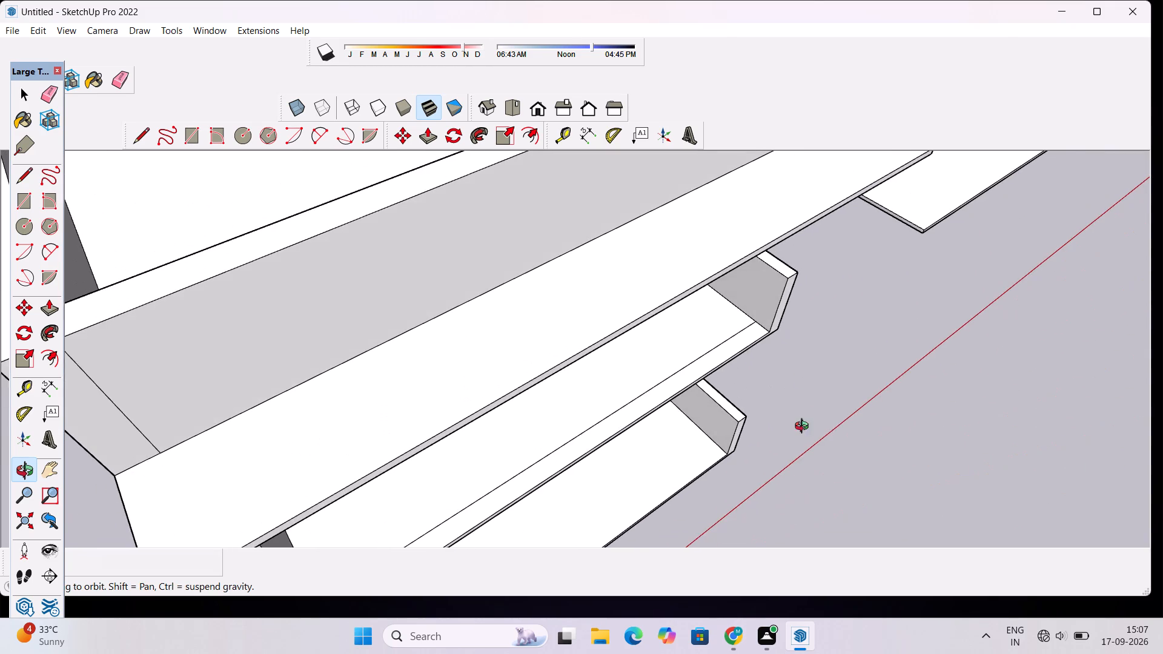
pyautogui.moveTo(804, 428); pyautogui.dragTo(704, 363)
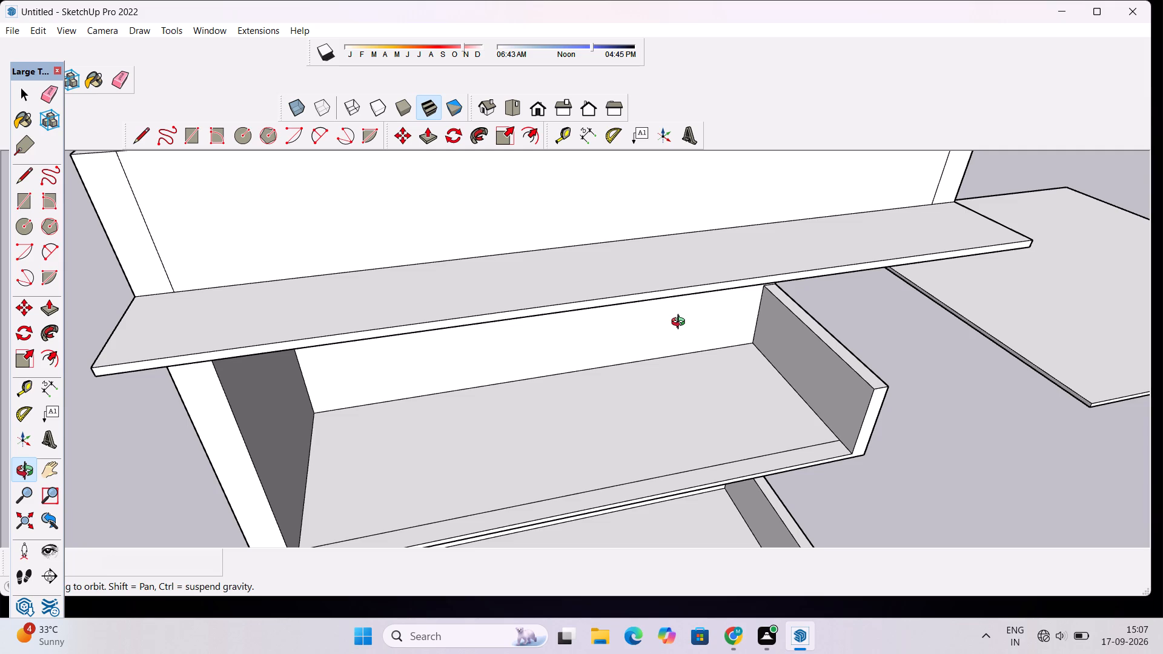
pyautogui.scroll(-5, 681, 323)
pyautogui.moveTo(663, 324); pyautogui.dragTo(804, 420)
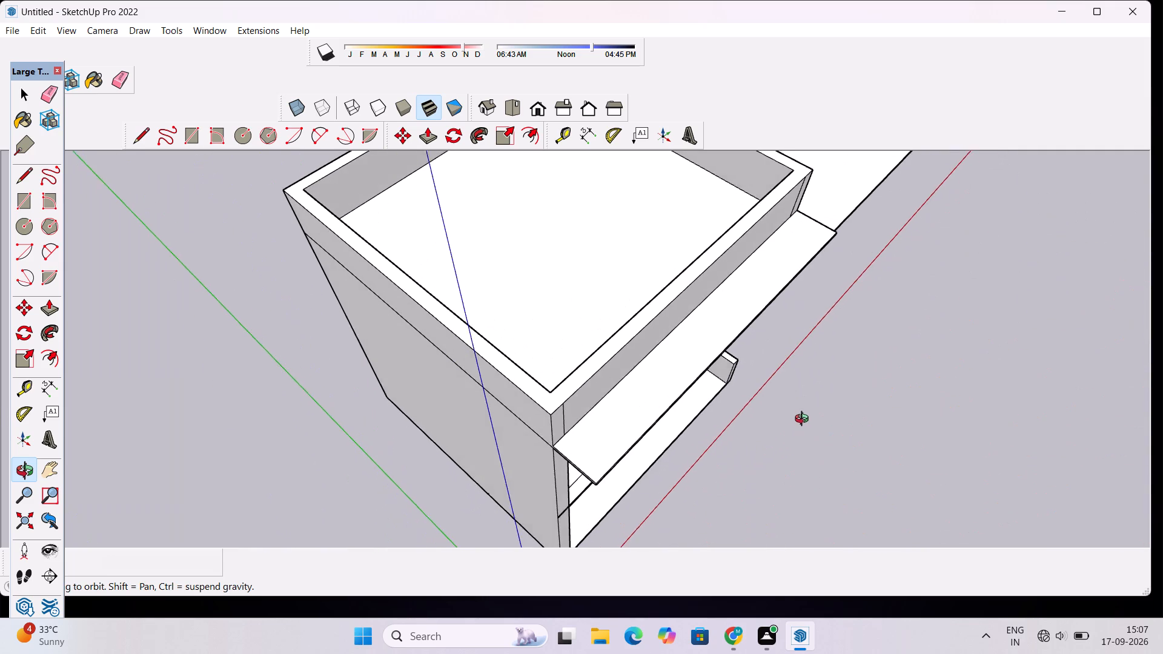
pyautogui.moveTo(804, 420); pyautogui.dragTo(807, 420)
pyautogui.moveTo(797, 420); pyautogui.dragTo(574, 377)
pyautogui.scroll(-1, 577, 401)
pyautogui.keyDown('shift'); pyautogui.moveTo(590, 457); pyautogui.dragTo(583, 389); pyautogui.keyUp('shift')
pyautogui.scroll(2, 583, 385)
pyautogui.moveTo(593, 368); pyautogui.dragTo(754, 334)
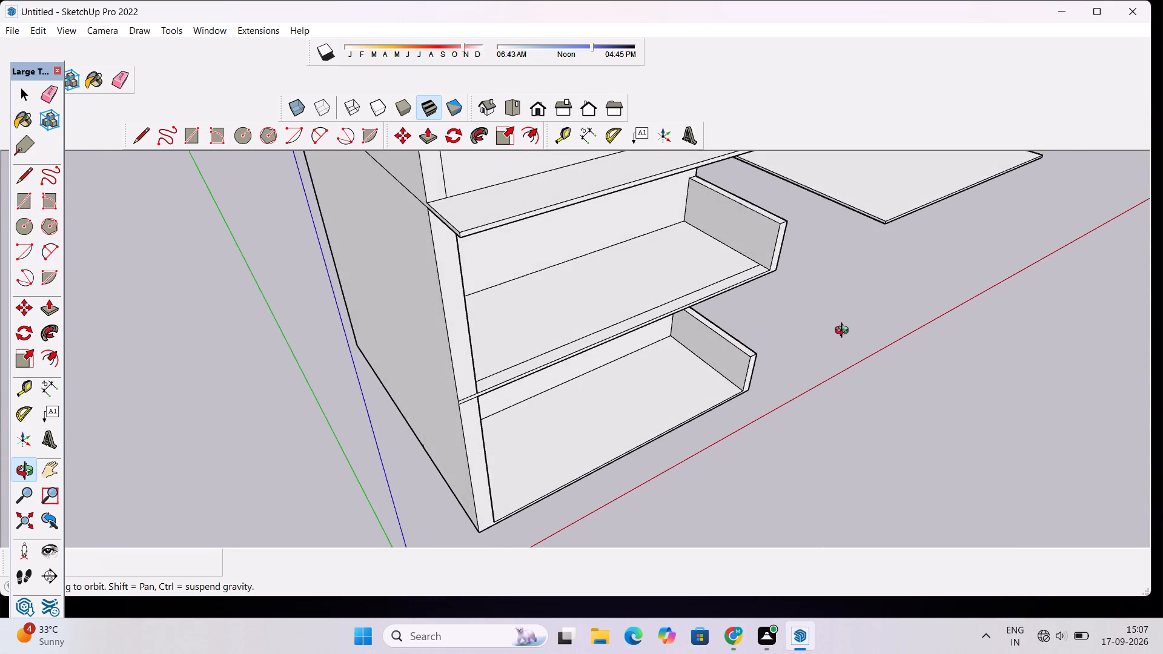
pyautogui.moveTo(848, 337); pyautogui.dragTo(654, 355)
pyautogui.scroll(-5, 654, 352)
pyautogui.moveTo(605, 375); pyautogui.dragTo(765, 396)
pyautogui.scroll(-4, 661, 360)
pyautogui.scroll(4, 740, 350)
pyautogui.moveTo(779, 355); pyautogui.dragTo(700, 371)
pyautogui.scroll(3, 663, 375)
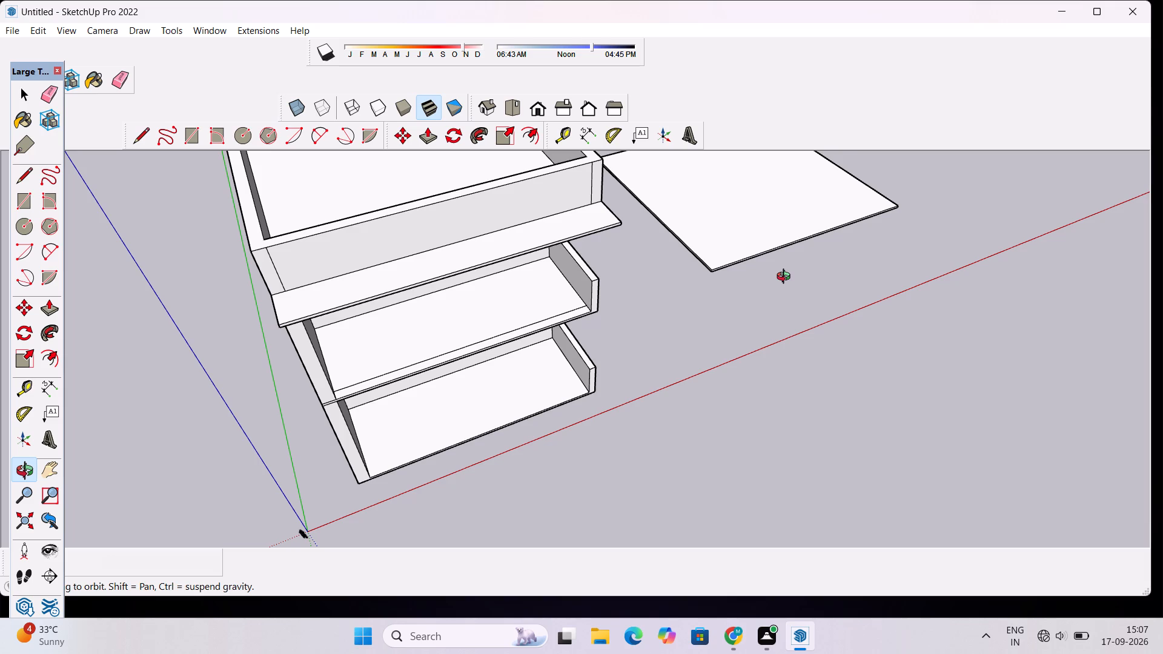
pyautogui.moveTo(527, 497); pyautogui.dragTo(468, 412)
pyautogui.scroll(-5, 467, 408)
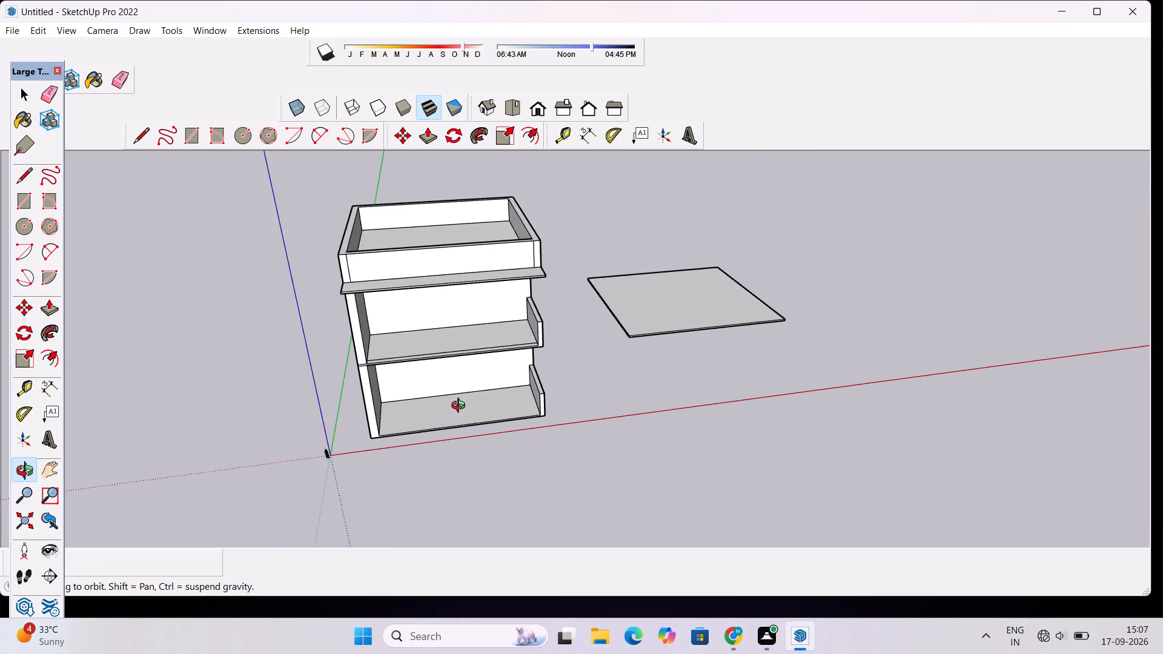
pyautogui.keyDown('shift'); pyautogui.moveTo(439, 390); pyautogui.dragTo(486, 431); pyautogui.keyUp('shift')
pyautogui.scroll(4, 486, 431)
# Inspect the upper open-front floor's front strip and thin slab edge up close, between the full-height side wall and the parapet wall.
pyautogui.moveTo(511, 381); pyautogui.dragTo(376, 498)
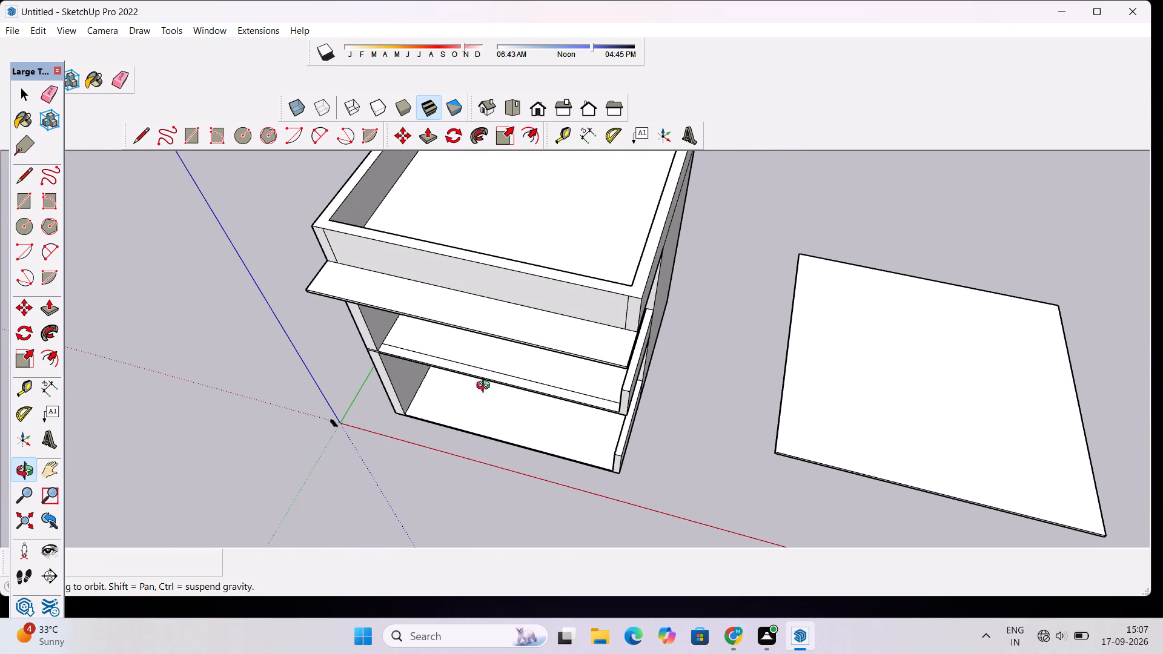
pyautogui.scroll(5, 585, 388)
pyautogui.scroll(4, 294, 406)
pyautogui.moveTo(309, 381); pyautogui.dragTo(496, 372)
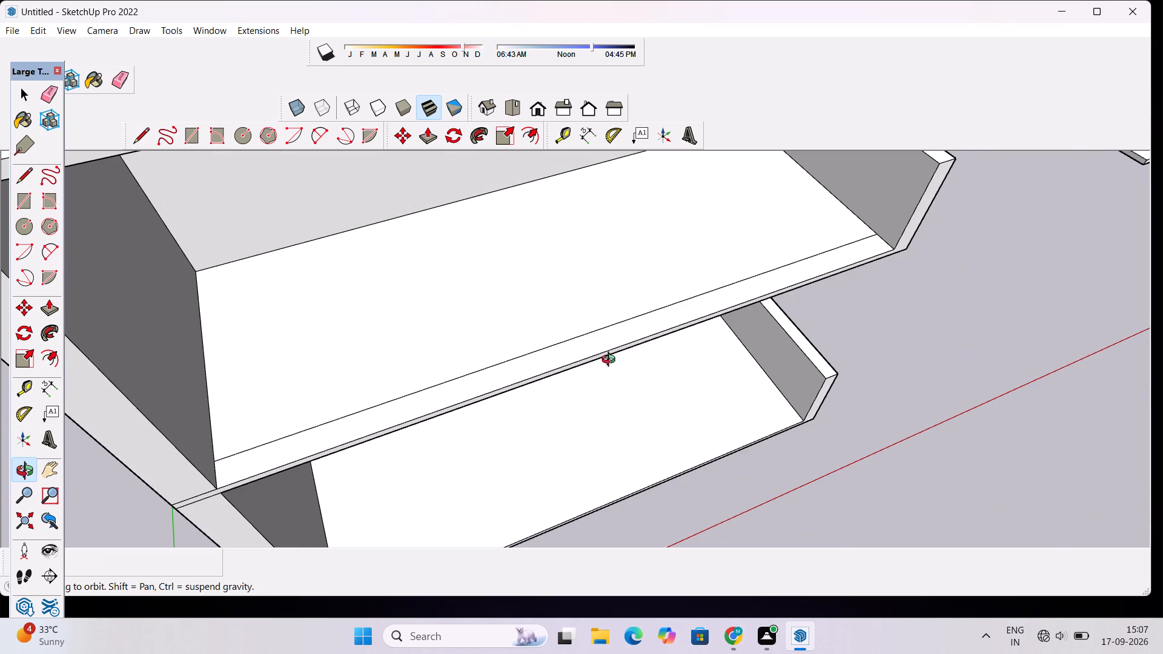
pyautogui.scroll(-2, 692, 332)
pyautogui.keyDown('shift'); pyautogui.moveTo(693, 326); pyautogui.dragTo(688, 358); pyautogui.keyUp('shift')
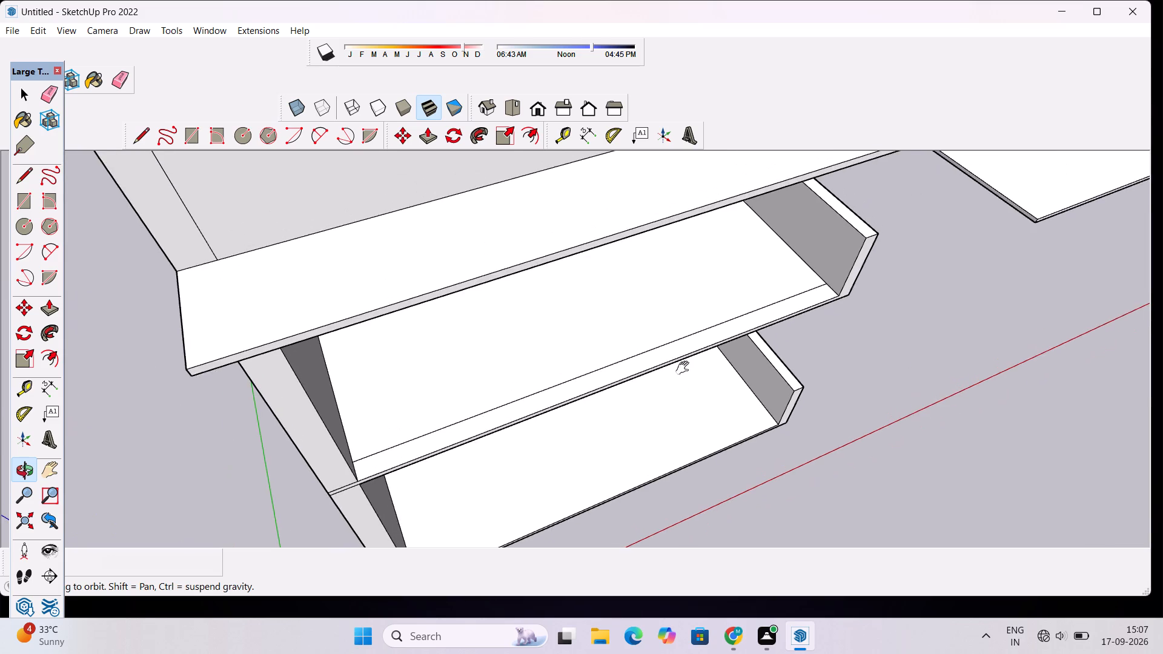
pyautogui.scroll(2, 683, 411)
pyautogui.moveTo(698, 406); pyautogui.dragTo(603, 359)
pyautogui.keyDown('shift'); pyautogui.moveTo(646, 312); pyautogui.dragTo(660, 350); pyautogui.keyUp('shift')
pyautogui.scroll(-3, 660, 351)
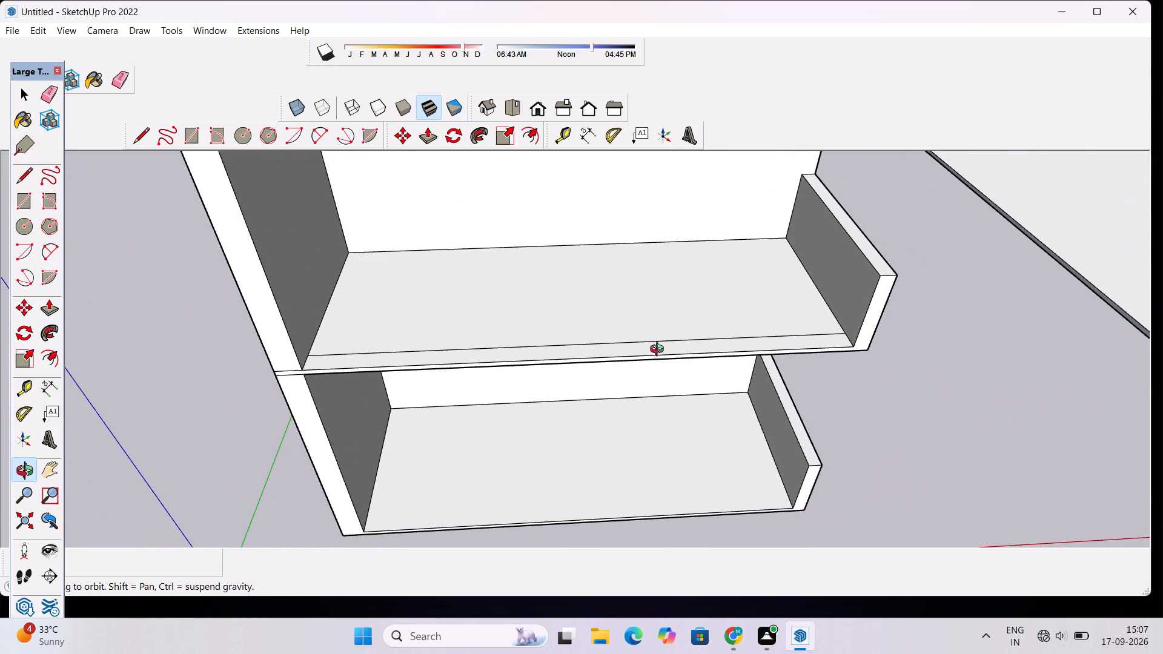
pyautogui.moveTo(668, 351); pyautogui.dragTo(672, 401)
pyautogui.scroll(2, 673, 403)
pyautogui.keyDown('shift'); pyautogui.moveTo(676, 402); pyautogui.dragTo(674, 415); pyautogui.keyUp('shift')
pyautogui.scroll(3, 674, 415)
pyautogui.moveTo(674, 415); pyautogui.dragTo(661, 394)
pyautogui.scroll(-7, 633, 380)
pyautogui.keyDown('shift'); pyautogui.moveTo(633, 380); pyautogui.dragTo(628, 413); pyautogui.keyUp('shift')
pyautogui.scroll(3, 627, 421)
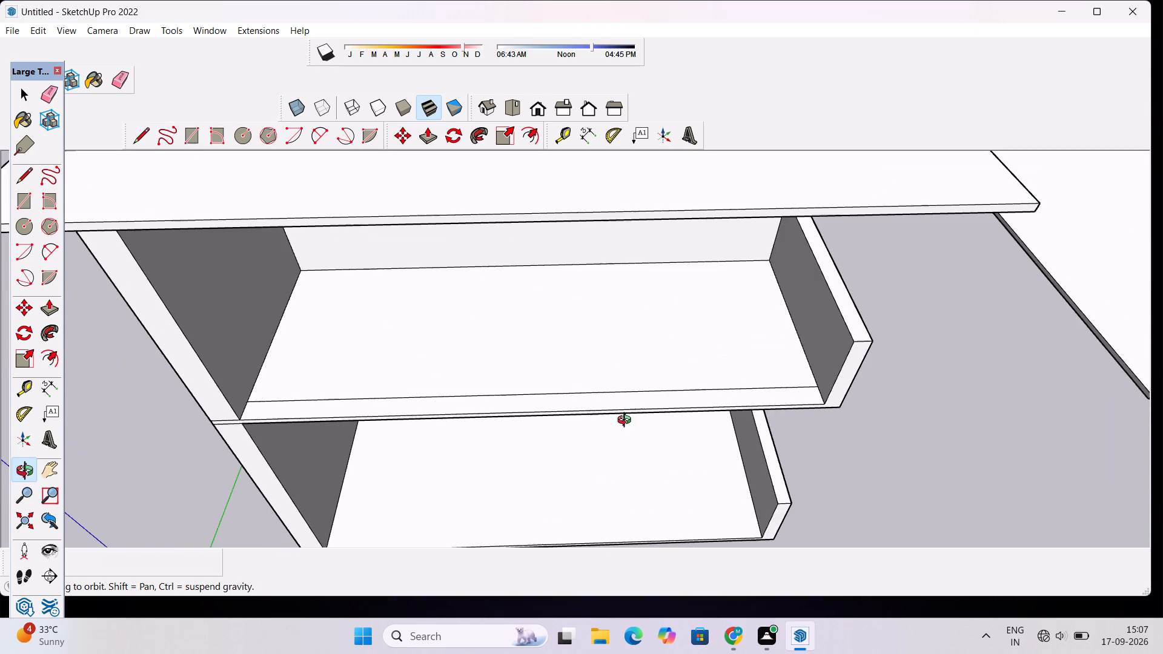
pyautogui.moveTo(627, 421); pyautogui.dragTo(622, 390)
pyautogui.keyDown('shift'); pyautogui.moveTo(622, 386); pyautogui.dragTo(622, 403); pyautogui.keyUp('shift')
pyautogui.scroll(-3, 622, 403)
pyautogui.keyDown('shift'); pyautogui.moveTo(622, 403); pyautogui.dragTo(632, 426); pyautogui.keyUp('shift')
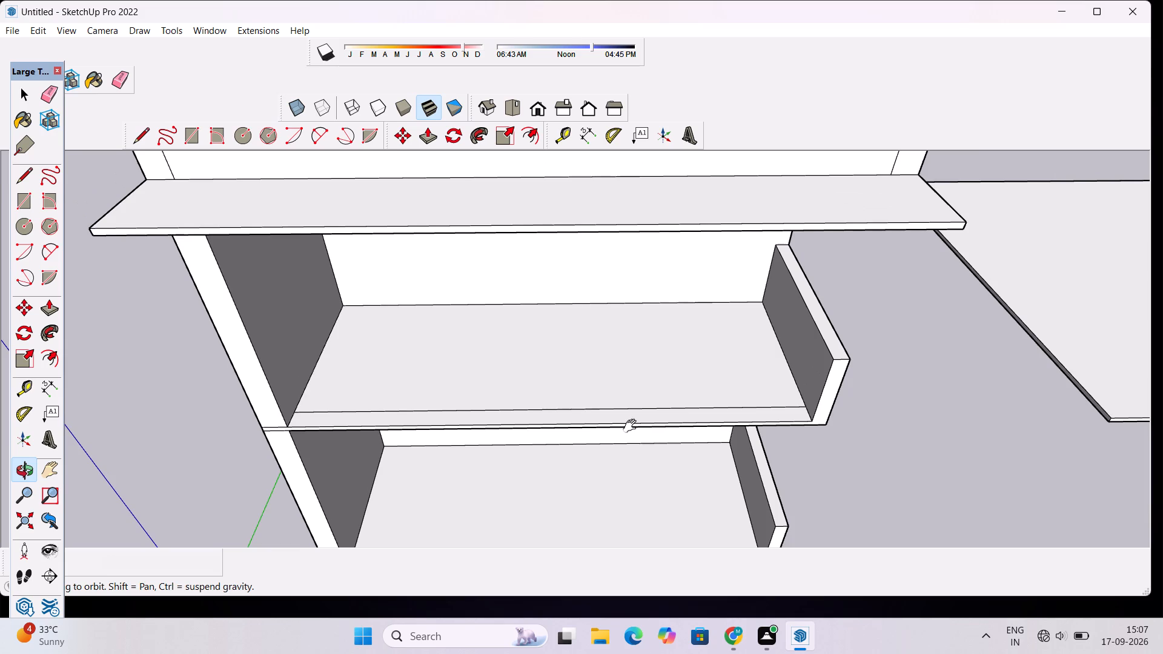
pyautogui.scroll(1, 632, 426)
pyautogui.press('p')
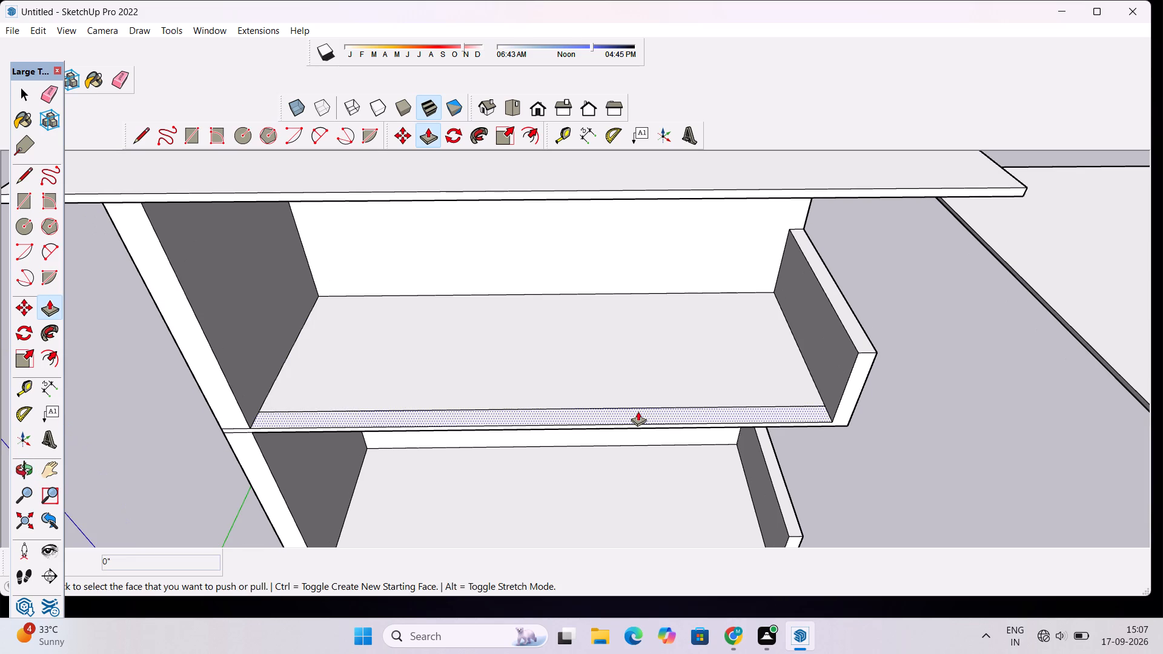
pyautogui.press('space')
# Examine both open-front floors from the front and both sides, checking where the slab edges meet the side and parapet walls.
pyautogui.write('o')
pyautogui.keyDown('shift'); pyautogui.moveTo(634, 441); pyautogui.dragTo(612, 412); pyautogui.keyUp('shift')
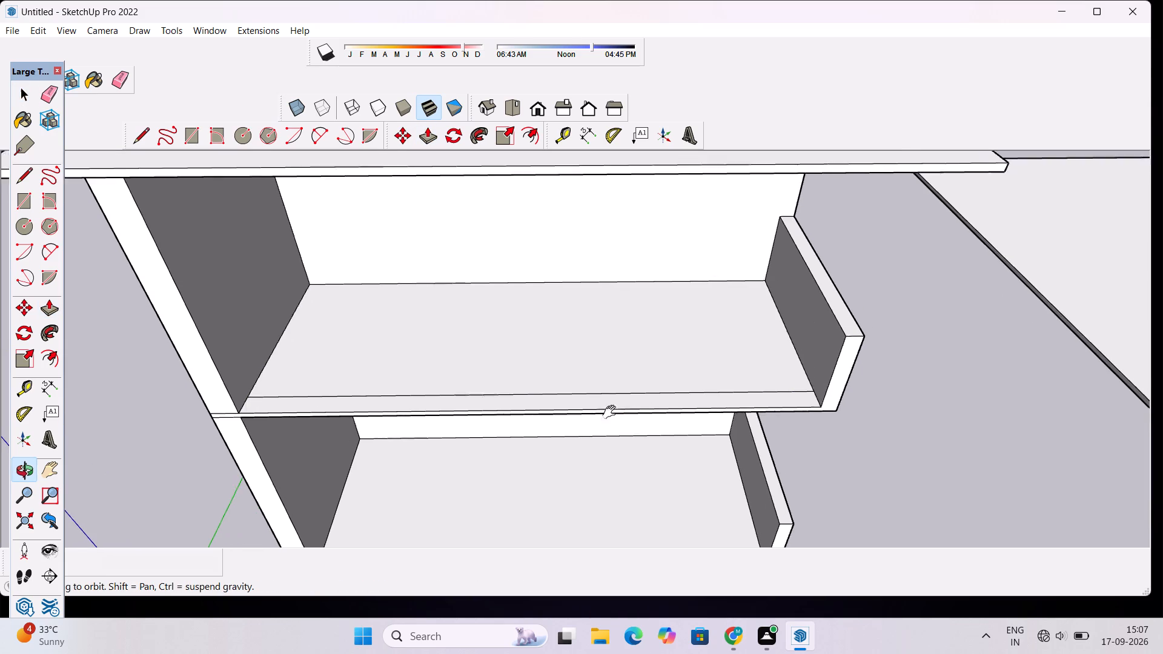
pyautogui.keyDown('shift'); pyautogui.moveTo(612, 412); pyautogui.dragTo(612, 411); pyautogui.keyUp('shift')
pyautogui.scroll(-5, 597, 404)
pyautogui.moveTo(601, 434); pyautogui.dragTo(585, 386)
pyautogui.scroll(4, 582, 374)
pyautogui.moveTo(551, 383); pyautogui.dragTo(574, 400)
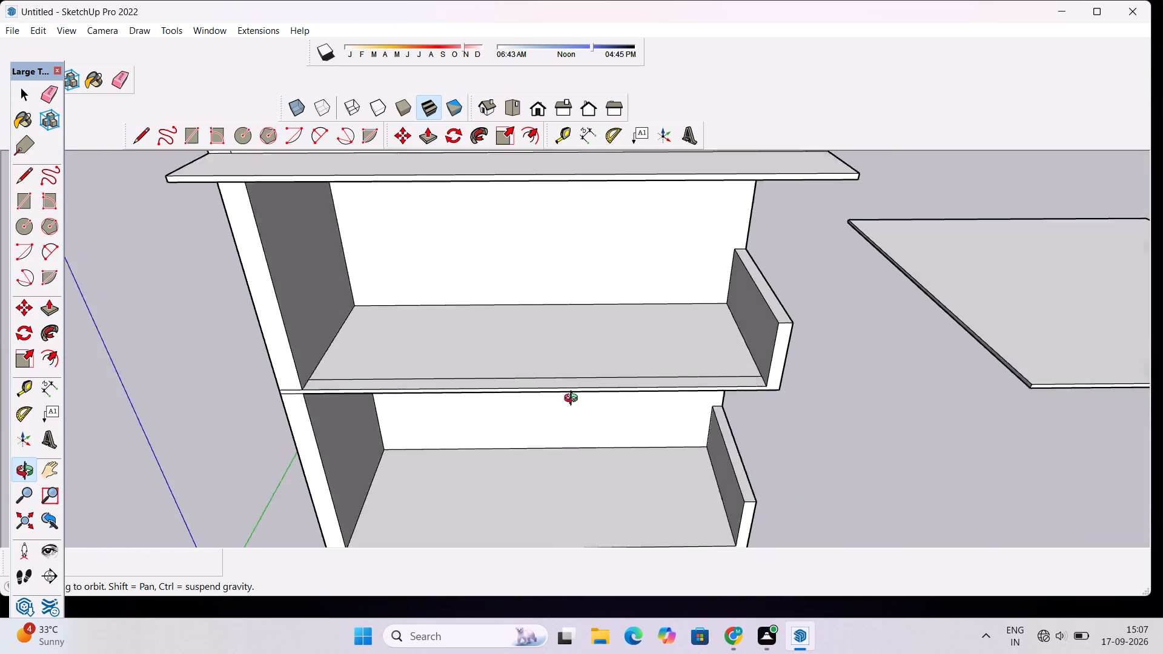
pyautogui.moveTo(574, 400); pyautogui.dragTo(729, 424)
pyautogui.scroll(4, 745, 411)
pyautogui.moveTo(884, 424); pyautogui.dragTo(649, 377)
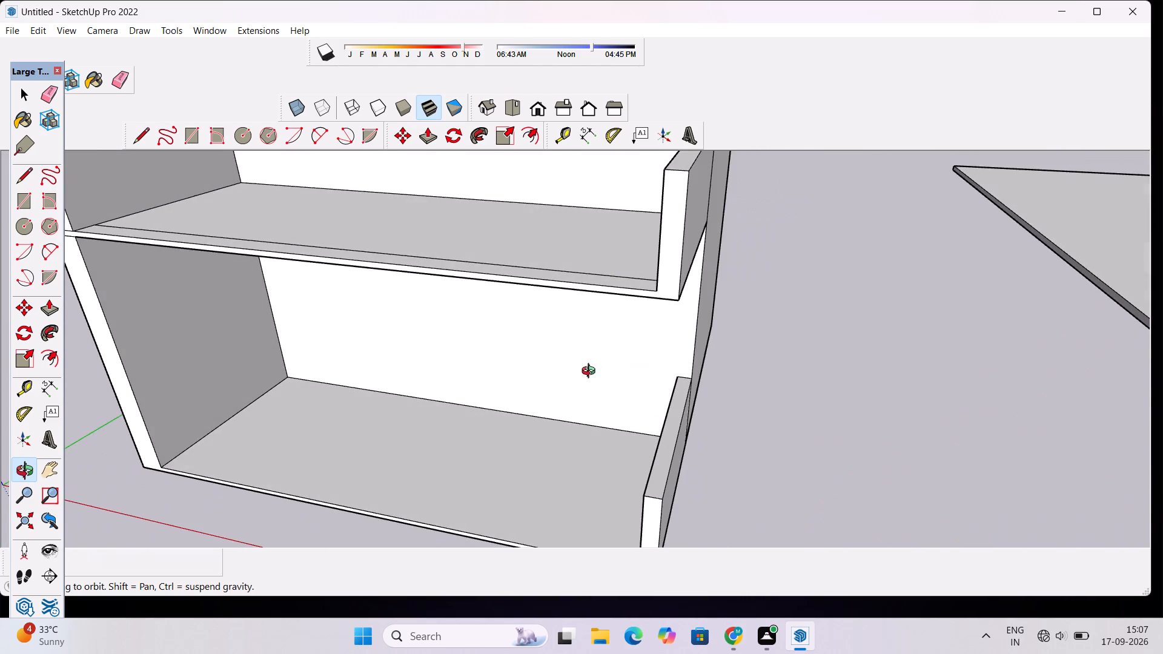
pyautogui.scroll(-5, 583, 374)
pyautogui.moveTo(402, 380); pyautogui.dragTo(683, 385)
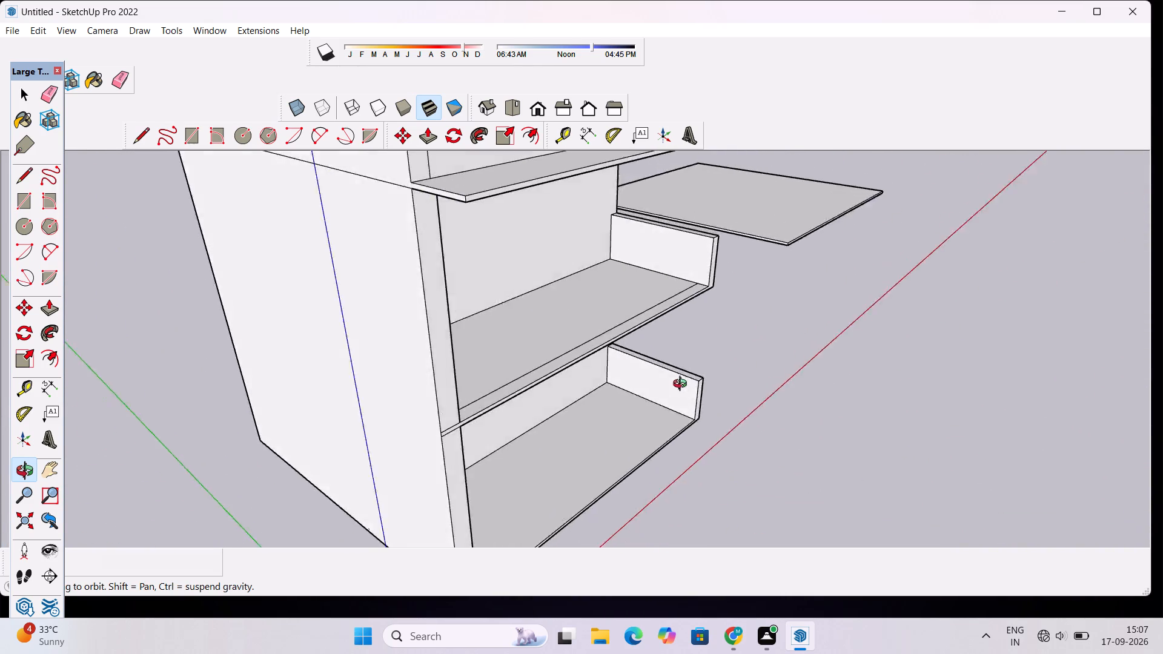
pyautogui.moveTo(683, 385); pyautogui.dragTo(520, 434)
pyautogui.scroll(-5, 614, 386)
pyautogui.moveTo(740, 400); pyautogui.dragTo(560, 401)
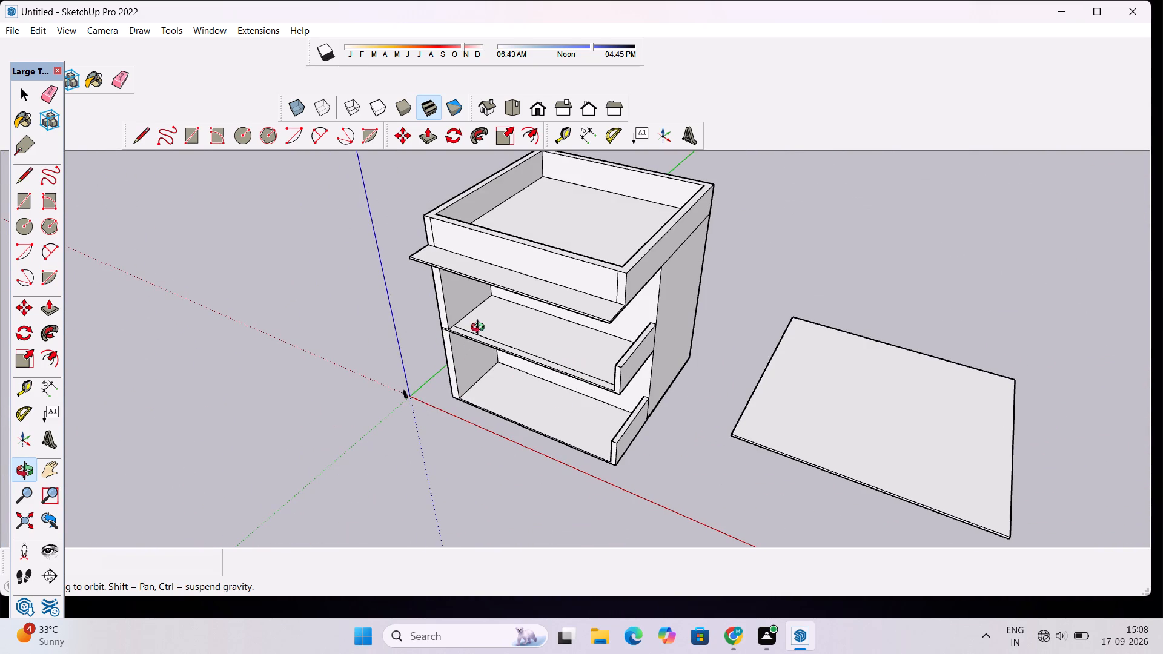
# Draw a 1' vertical line across the upper open-front floor's slab edge, along the inner corner of the full-height side wall.
pyautogui.scroll(8, 480, 329)
pyautogui.moveTo(408, 347); pyautogui.dragTo(502, 355)
pyautogui.scroll(5, 423, 378)
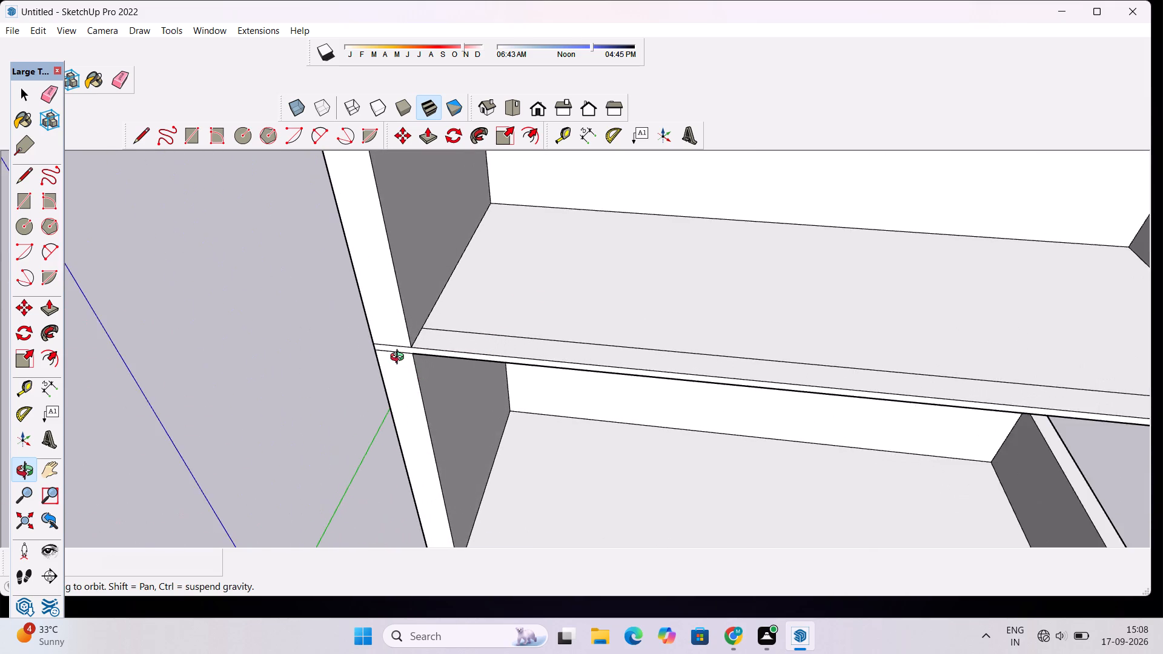
pyautogui.scroll(3, 400, 358)
pyautogui.keyDown('shift'); pyautogui.moveTo(400, 358); pyautogui.dragTo(429, 358); pyautogui.keyUp('shift')
pyautogui.scroll(3, 435, 357)
pyautogui.press('l')
pyautogui.scroll(4, 439, 355)
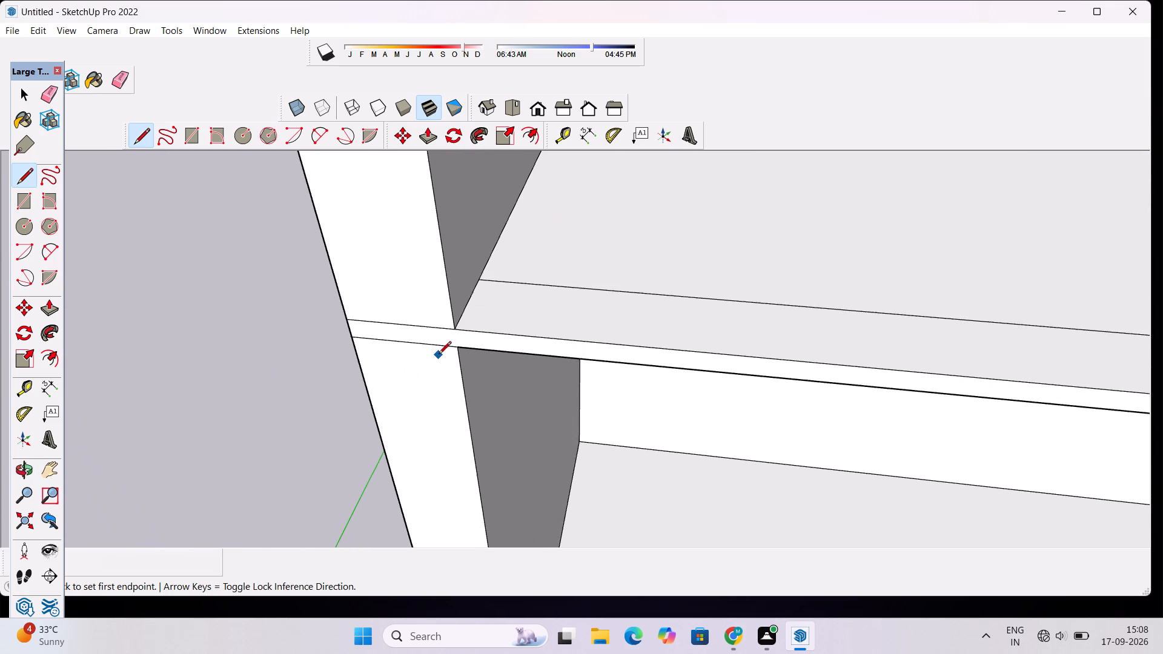
pyautogui.scroll(7, 439, 355)
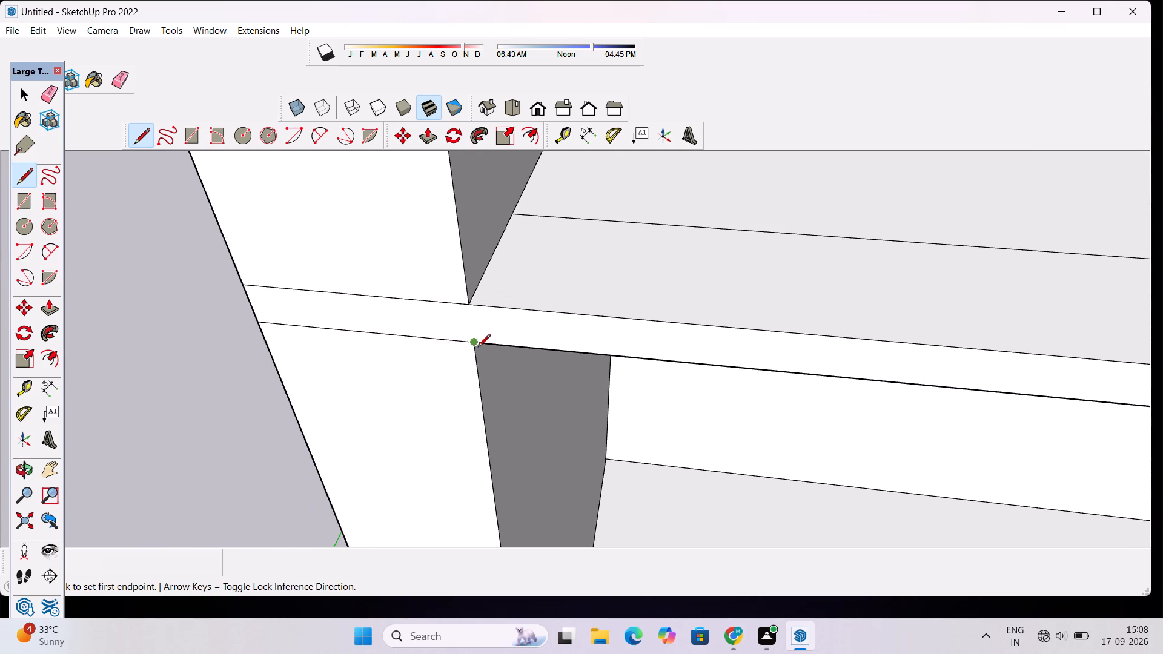
pyautogui.click(474, 345)
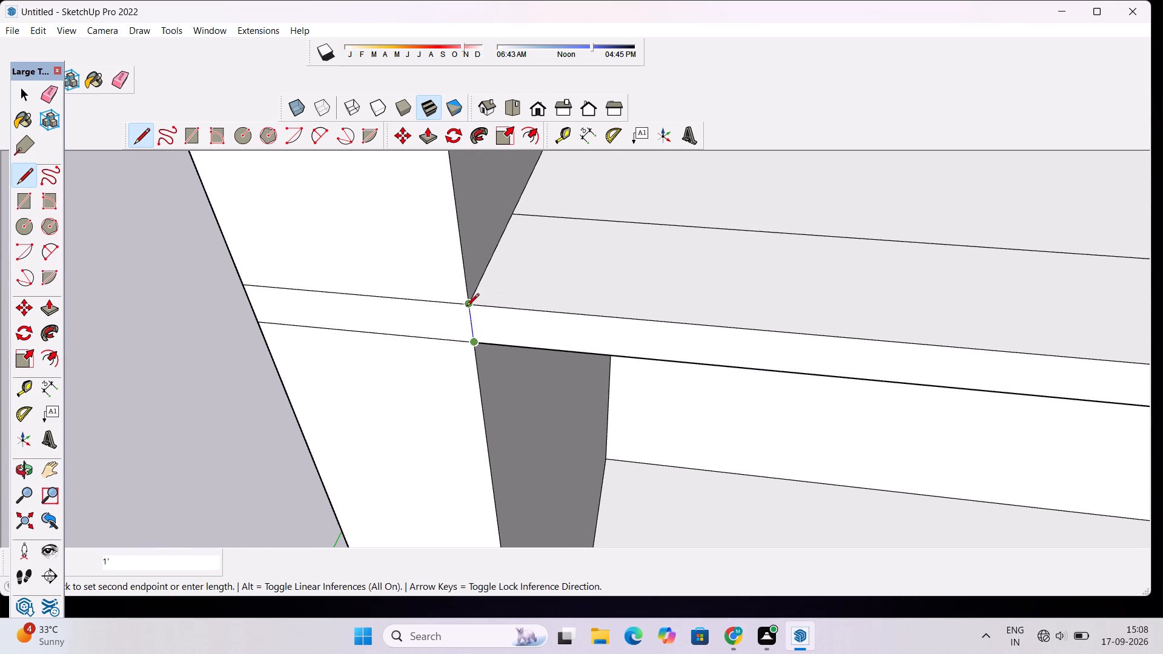
pyautogui.click(466, 306)
pyautogui.press('space')
# Erase the two slab lines that cross the front face of the full-height side wall.
pyautogui.scroll(-3, 409, 314)
pyautogui.press('e')
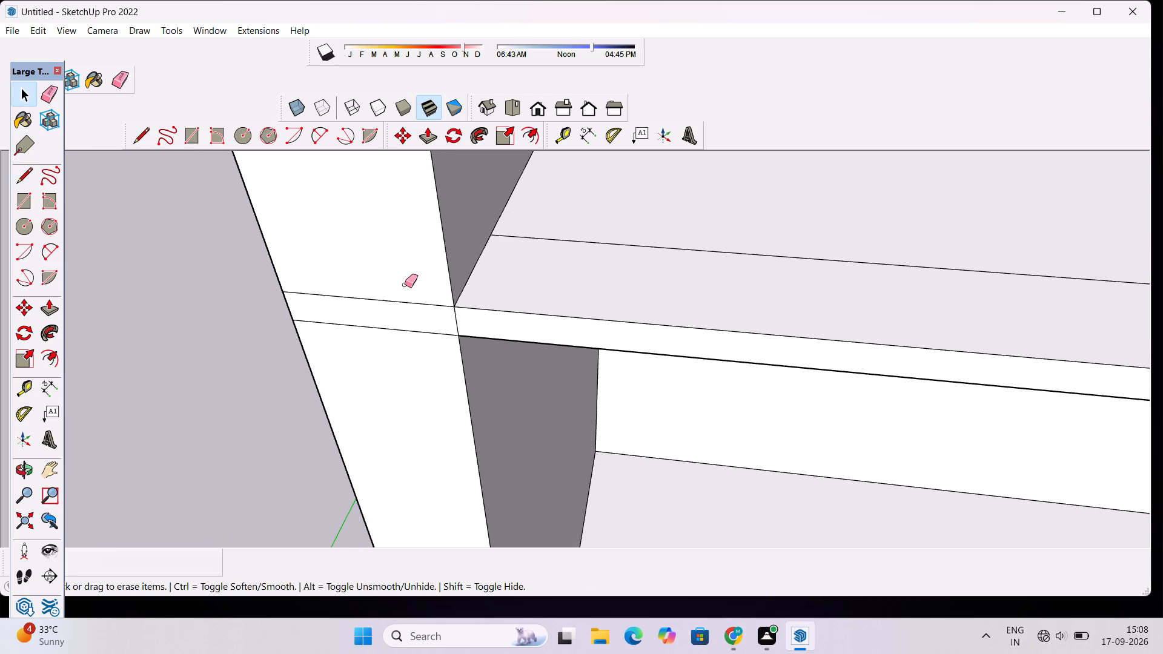
pyautogui.moveTo(405, 285); pyautogui.dragTo(414, 332)
pyautogui.scroll(-2, 390, 334)
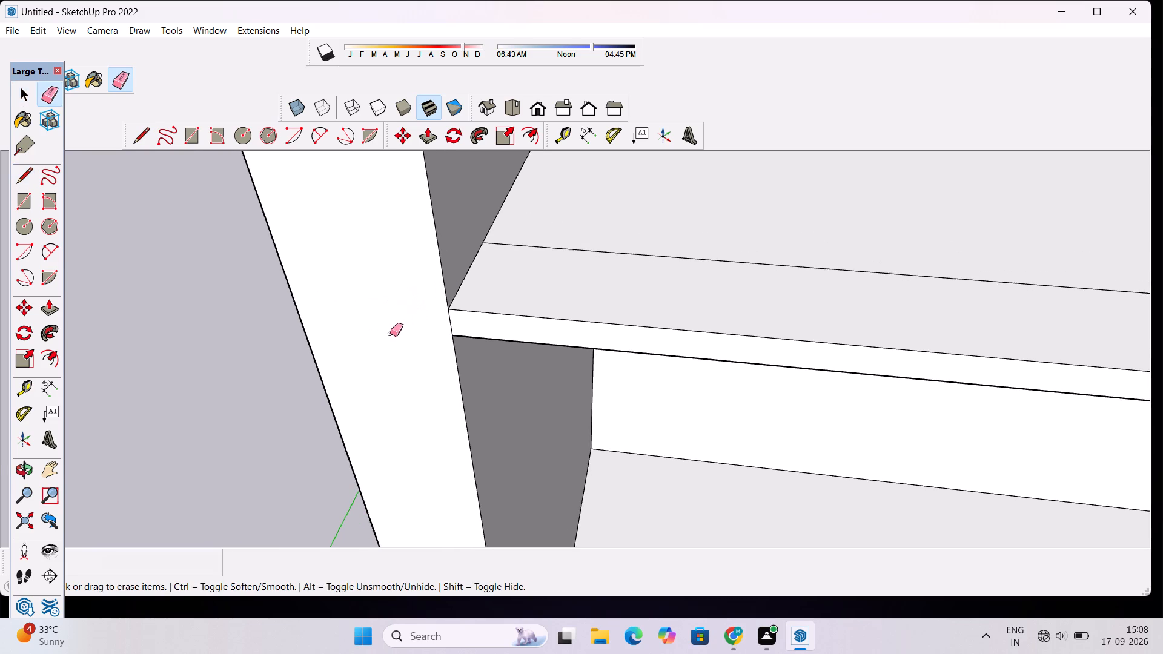
# Examine the full-height side wall's front face and the upper open-front floor's slab edge from several angles.
pyautogui.press('o')
pyautogui.scroll(-1, 390, 334)
pyautogui.keyDown('shift'); pyautogui.moveTo(525, 349); pyautogui.dragTo(449, 351); pyautogui.keyUp('shift')
pyautogui.scroll(-5, 441, 354)
pyautogui.moveTo(442, 422); pyautogui.dragTo(442, 390)
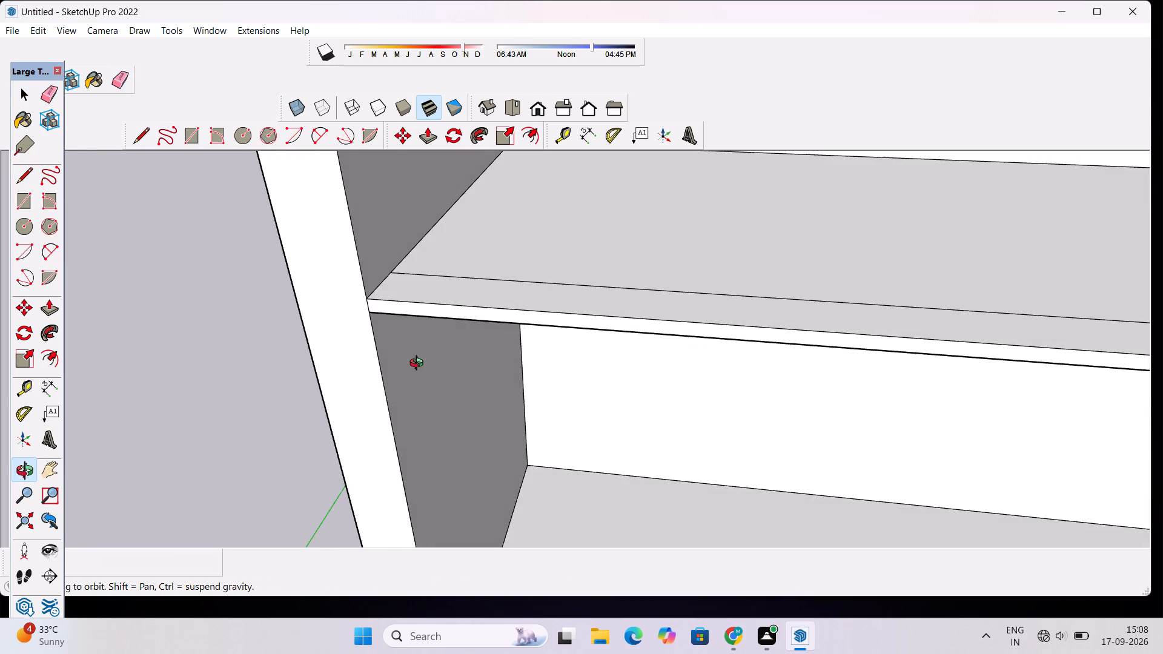
pyautogui.scroll(-5, 419, 365)
pyautogui.moveTo(392, 368); pyautogui.dragTo(597, 437)
pyautogui.scroll(-3, 697, 377)
pyautogui.keyDown('shift'); pyautogui.moveTo(775, 353); pyautogui.dragTo(701, 377); pyautogui.keyUp('shift')
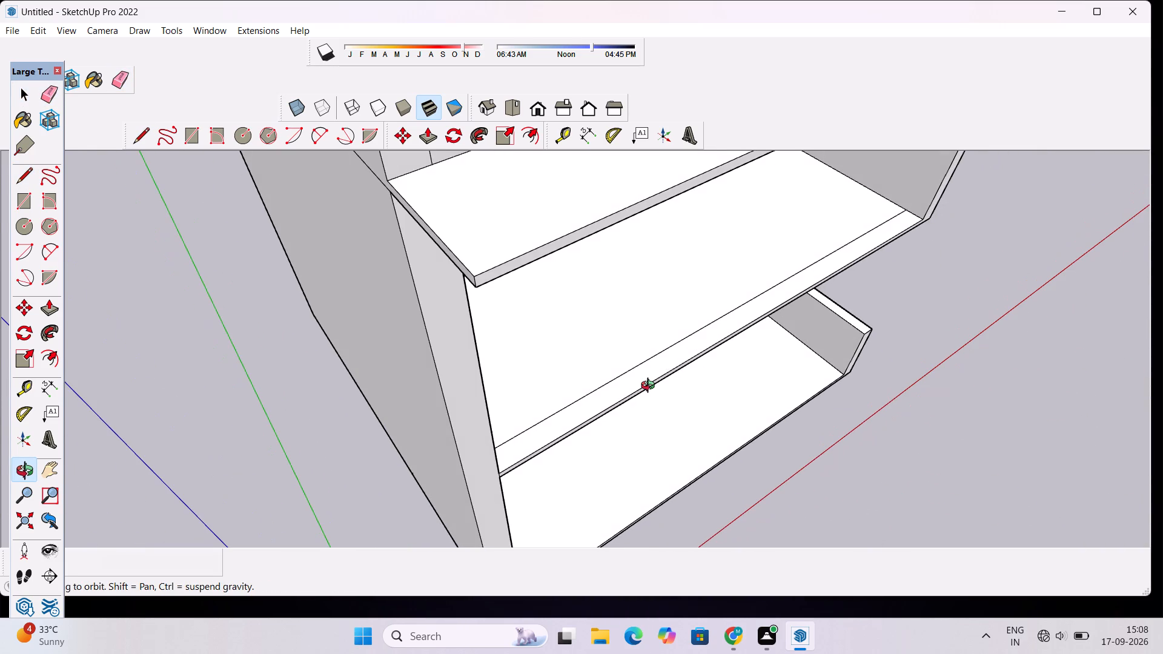
pyautogui.scroll(-1, 649, 387)
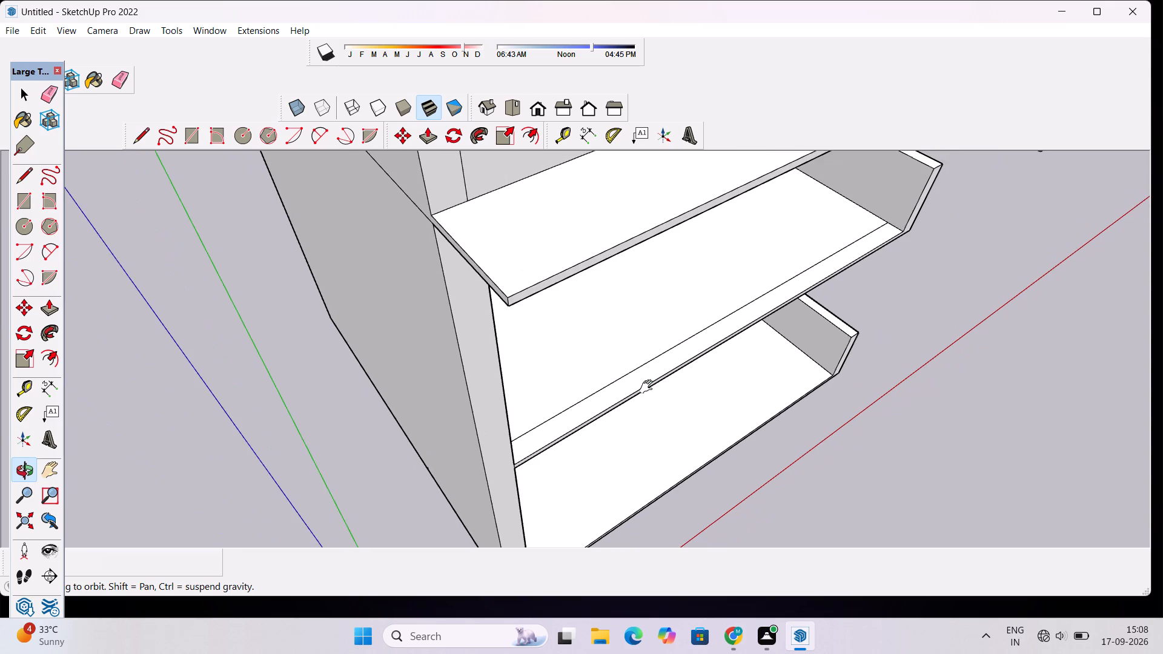
pyautogui.keyDown('shift'); pyautogui.moveTo(724, 357); pyautogui.dragTo(692, 385); pyautogui.keyUp('shift')
pyautogui.scroll(-4, 691, 394)
pyautogui.moveTo(760, 392); pyautogui.dragTo(626, 372)
pyautogui.scroll(3, 669, 416)
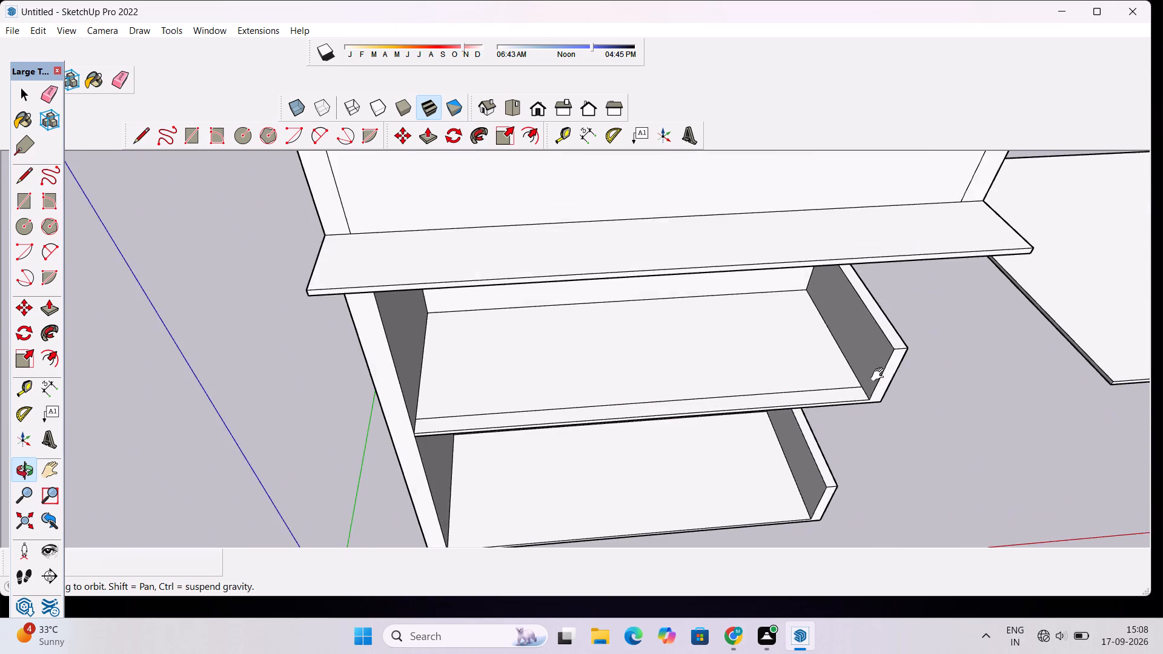
# Inspect the upper open-front floor's front strip, slab edge and parapet end up close and from the front.
pyautogui.keyDown('shift'); pyautogui.moveTo(880, 375); pyautogui.dragTo(700, 388); pyautogui.keyUp('shift')
pyautogui.keyDown('shift'); pyautogui.moveTo(627, 466); pyautogui.dragTo(646, 385); pyautogui.keyUp('shift')
pyautogui.scroll(-4, 522, 365)
pyautogui.keyDown('shift'); pyautogui.moveTo(508, 345); pyautogui.dragTo(617, 337); pyautogui.keyUp('shift')
pyautogui.scroll(4, 617, 337)
pyautogui.keyDown('shift'); pyautogui.moveTo(643, 307); pyautogui.dragTo(591, 339); pyautogui.keyUp('shift')
pyautogui.keyDown('shift'); pyautogui.scroll(4, 578, 367); pyautogui.keyUp('shift')
pyautogui.keyDown('shift'); pyautogui.moveTo(677, 326); pyautogui.dragTo(600, 340); pyautogui.keyUp('shift')
pyautogui.scroll(-4, 600, 340)
pyautogui.keyDown('shift'); pyautogui.moveTo(641, 345); pyautogui.dragTo(624, 353); pyautogui.keyUp('shift')
pyautogui.scroll(2, 615, 359)
pyautogui.press('p')
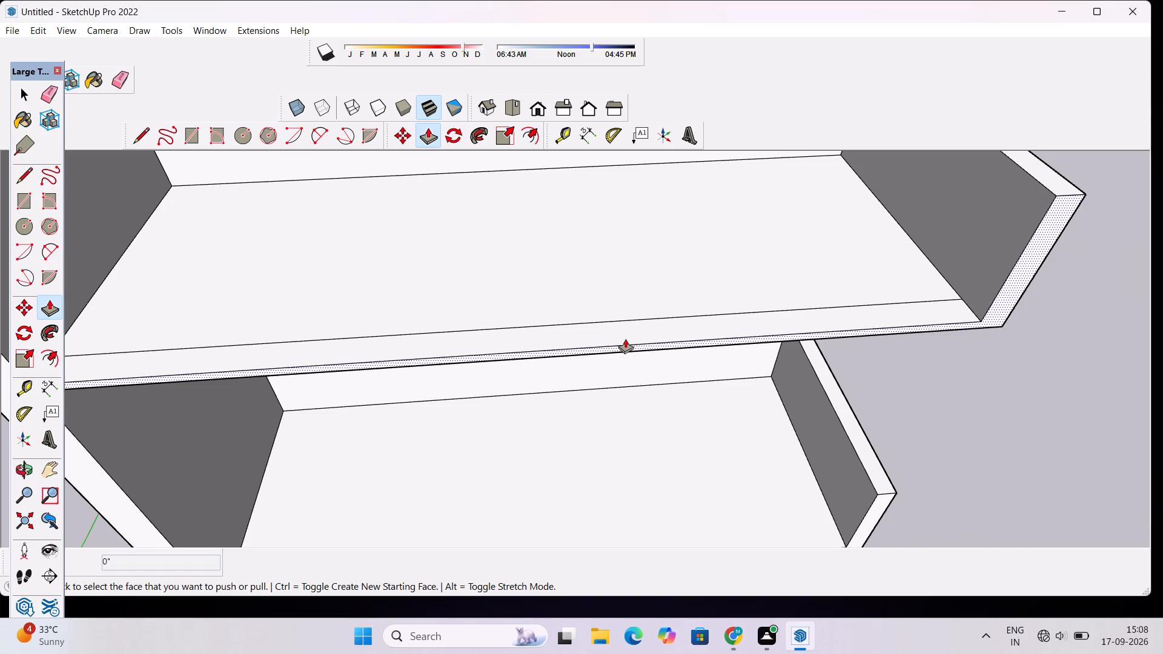
pyautogui.scroll(-2, 615, 338)
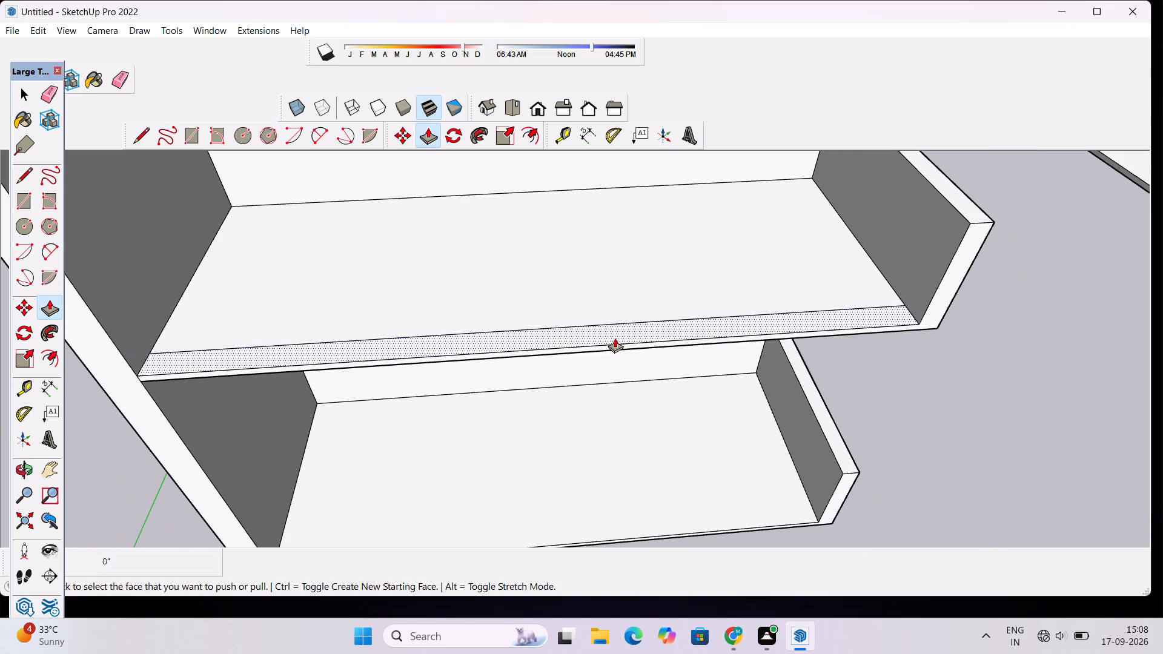
pyautogui.press('o')
pyautogui.scroll(-5, 606, 360)
pyautogui.moveTo(600, 403); pyautogui.dragTo(585, 303)
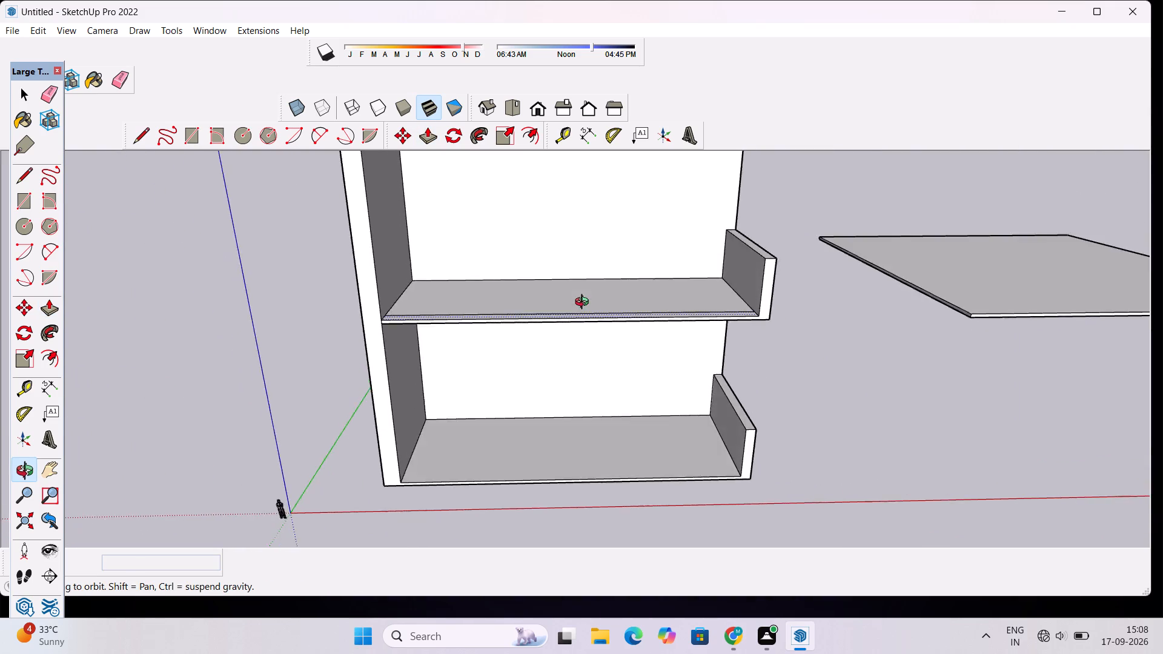
# Place a guide line on the lower open-front floor, 50' from the base of the full-height side wall's inner face.
pyautogui.scroll(-5, 585, 303)
pyautogui.keyDown('shift'); pyautogui.moveTo(550, 326); pyautogui.dragTo(563, 383); pyautogui.keyUp('shift')
pyautogui.moveTo(588, 343); pyautogui.dragTo(564, 454)
pyautogui.scroll(4, 563, 468)
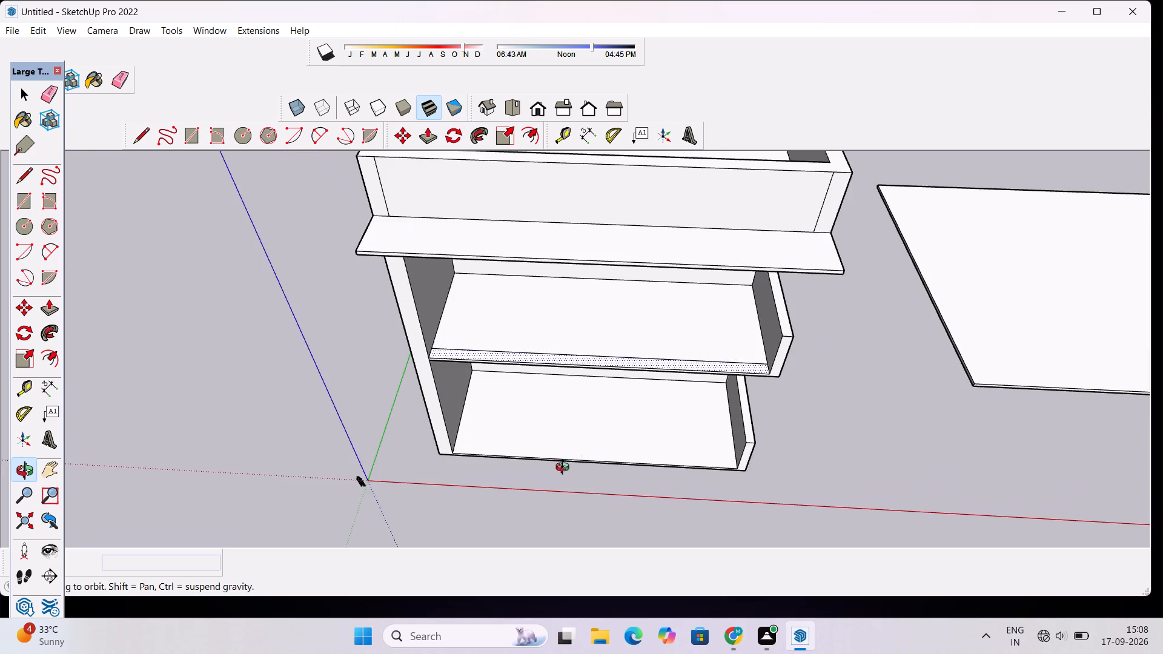
pyautogui.moveTo(606, 446); pyautogui.dragTo(578, 415)
pyautogui.scroll(3, 509, 426)
pyautogui.press('t')
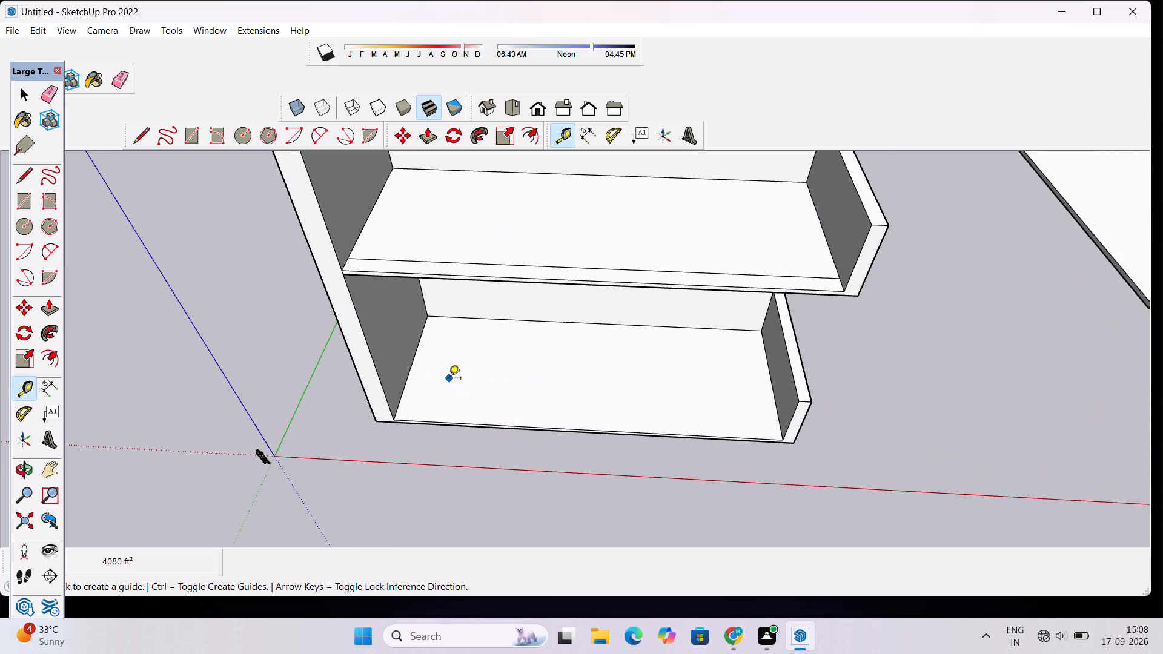
pyautogui.scroll(-2, 429, 373)
pyautogui.scroll(7, 429, 371)
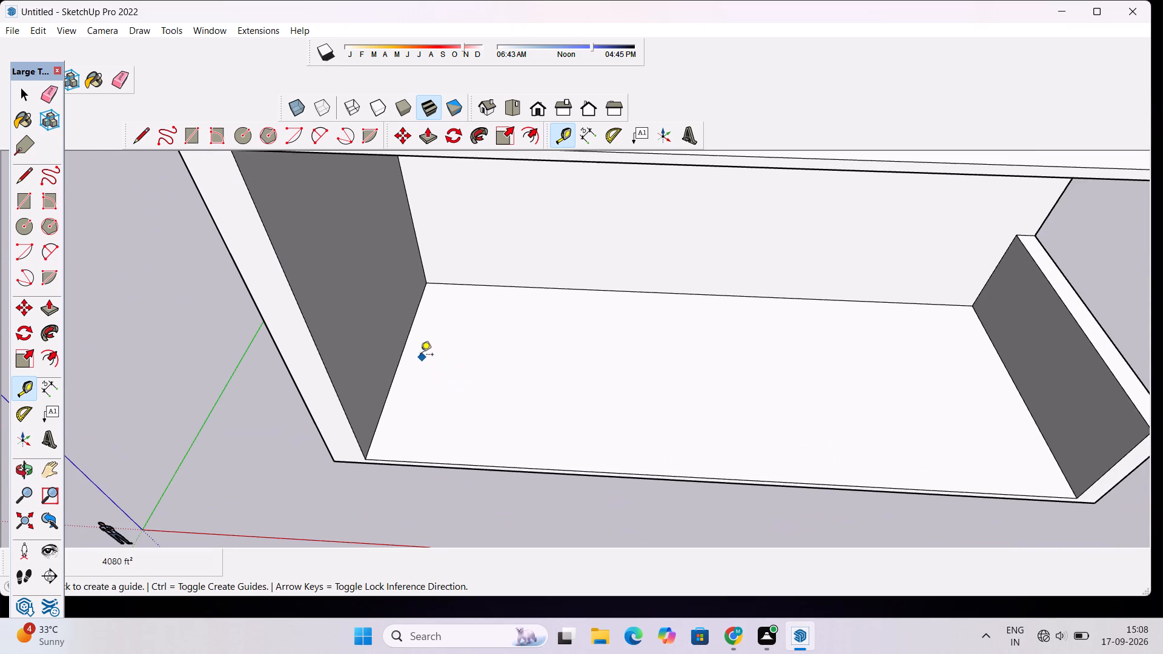
pyautogui.click(400, 363)
pyautogui.scroll(-3, 538, 362)
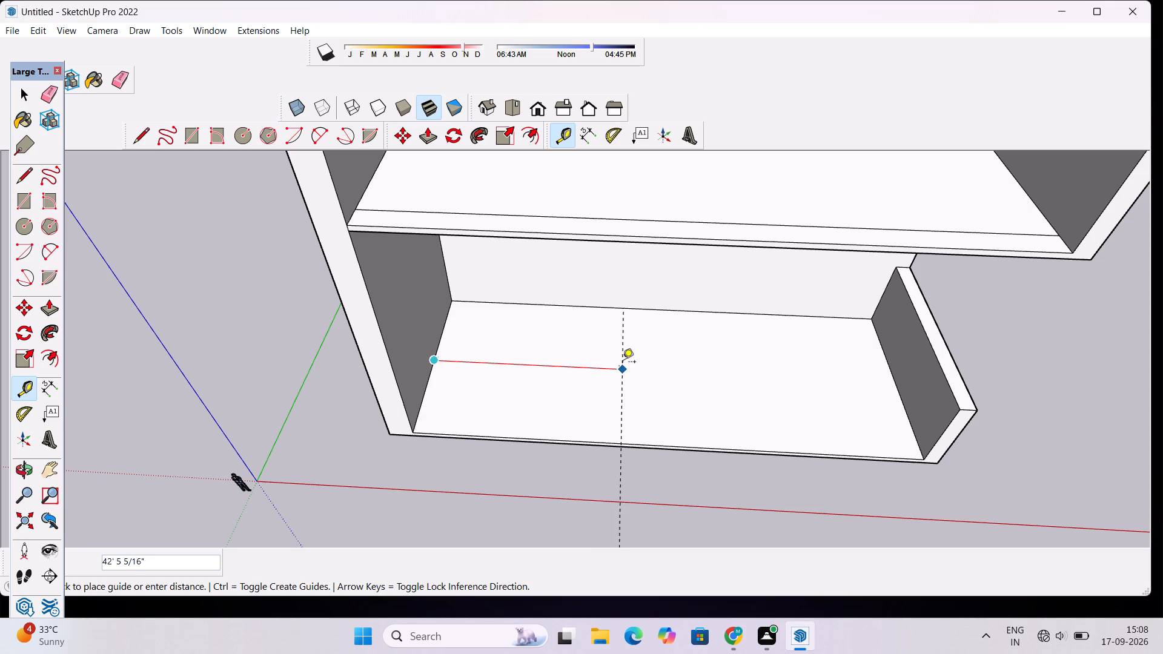
pyautogui.scroll(3, 750, 381)
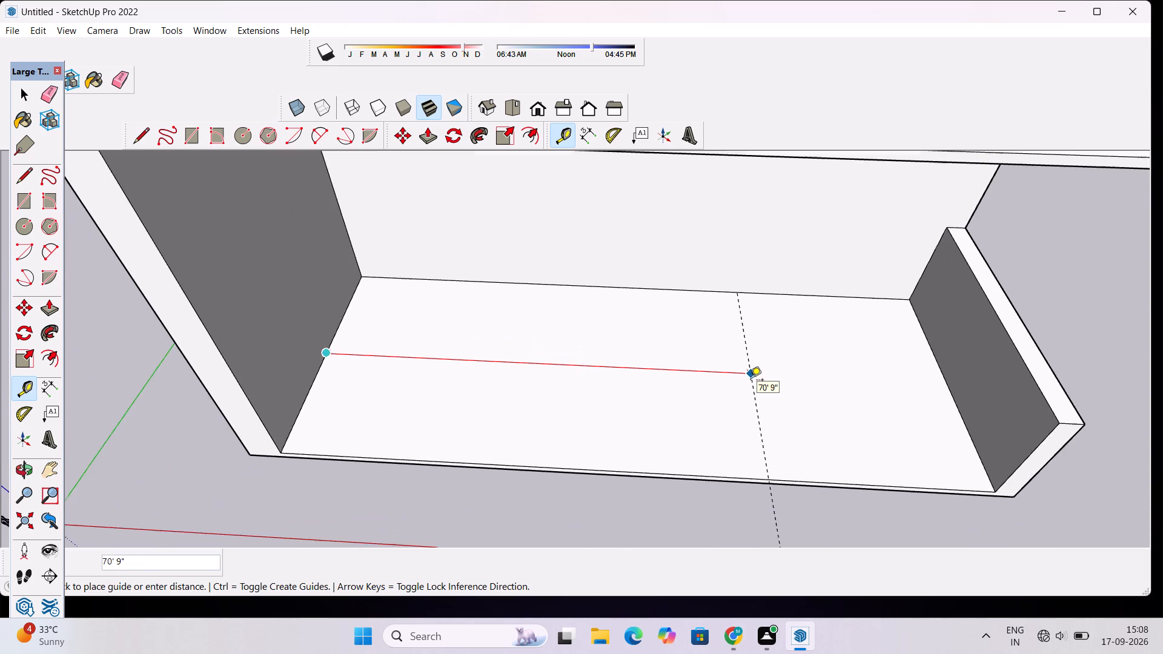
pyautogui.scroll(-2, 698, 385)
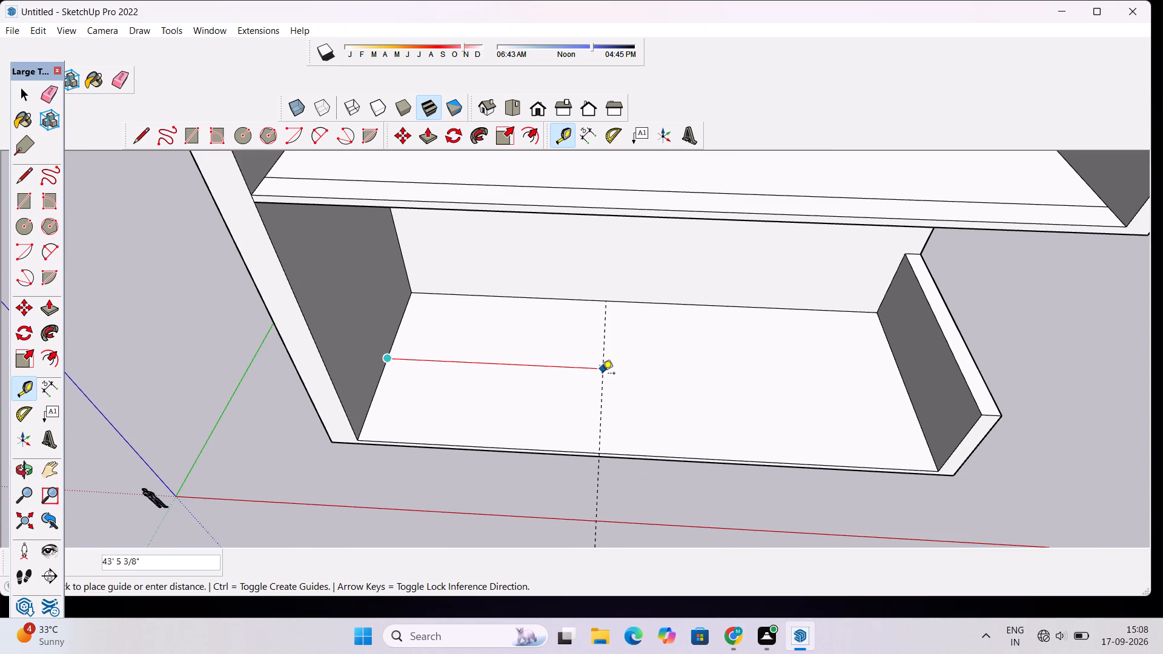
pyautogui.scroll(1, 628, 375)
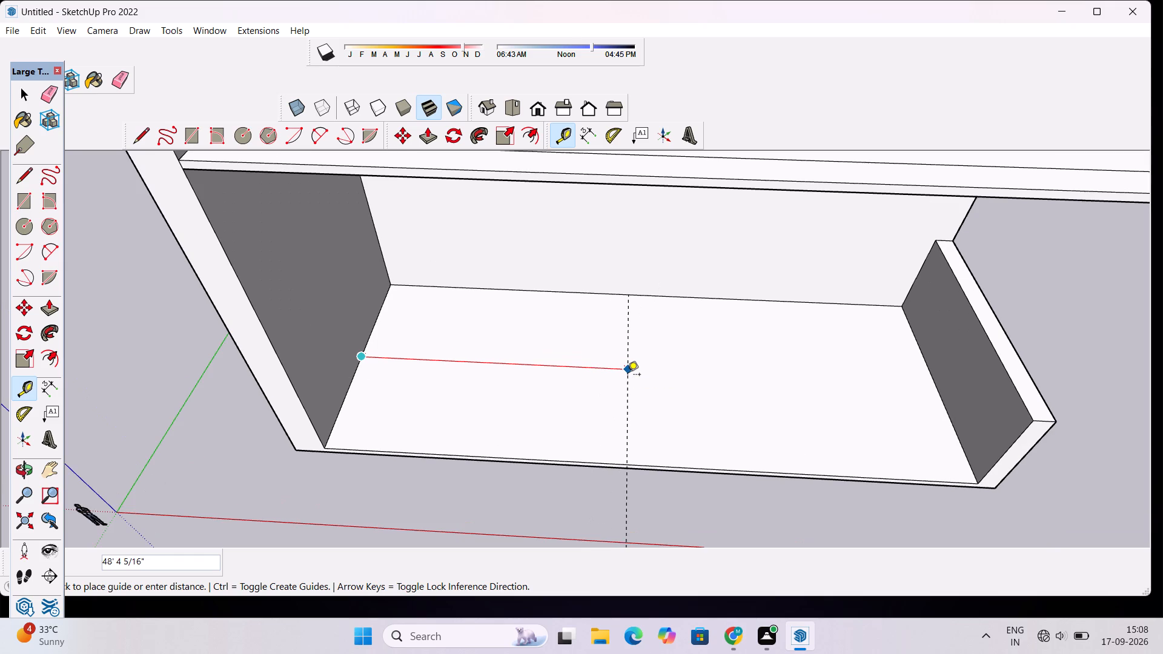
pyautogui.write("50'")
pyautogui.press('Return')
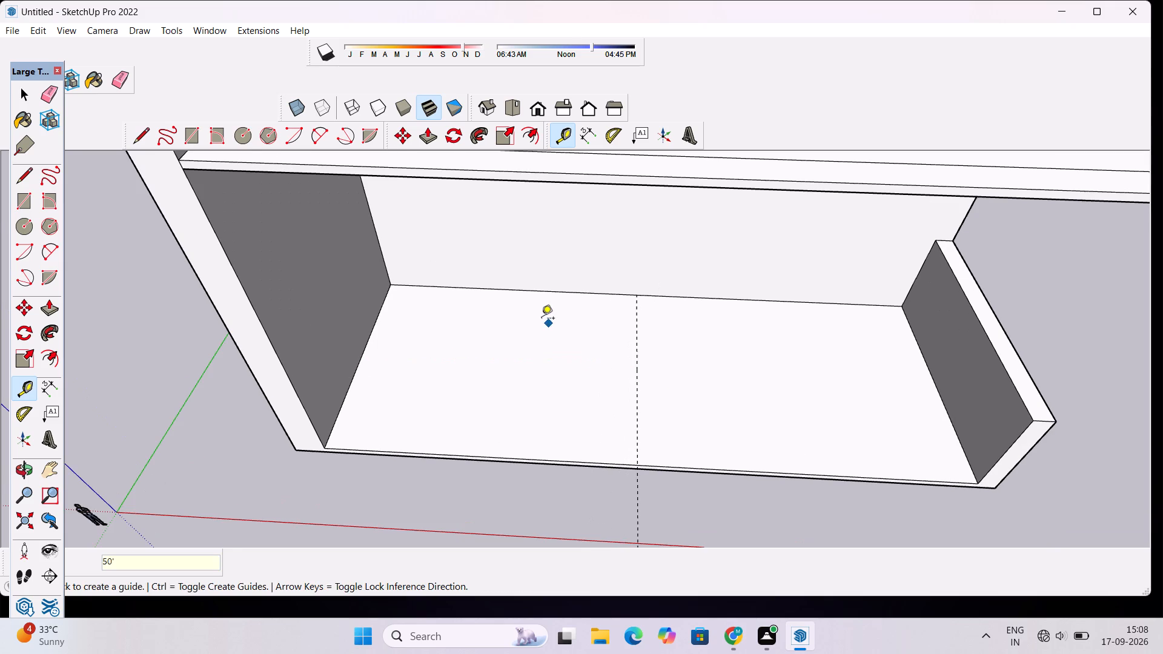
# Place a second parallel guide line 5' from the first, on the side towards the parapet end.
pyautogui.scroll(-3, 542, 335)
pyautogui.scroll(3, 974, 331)
pyautogui.scroll(3, 532, 380)
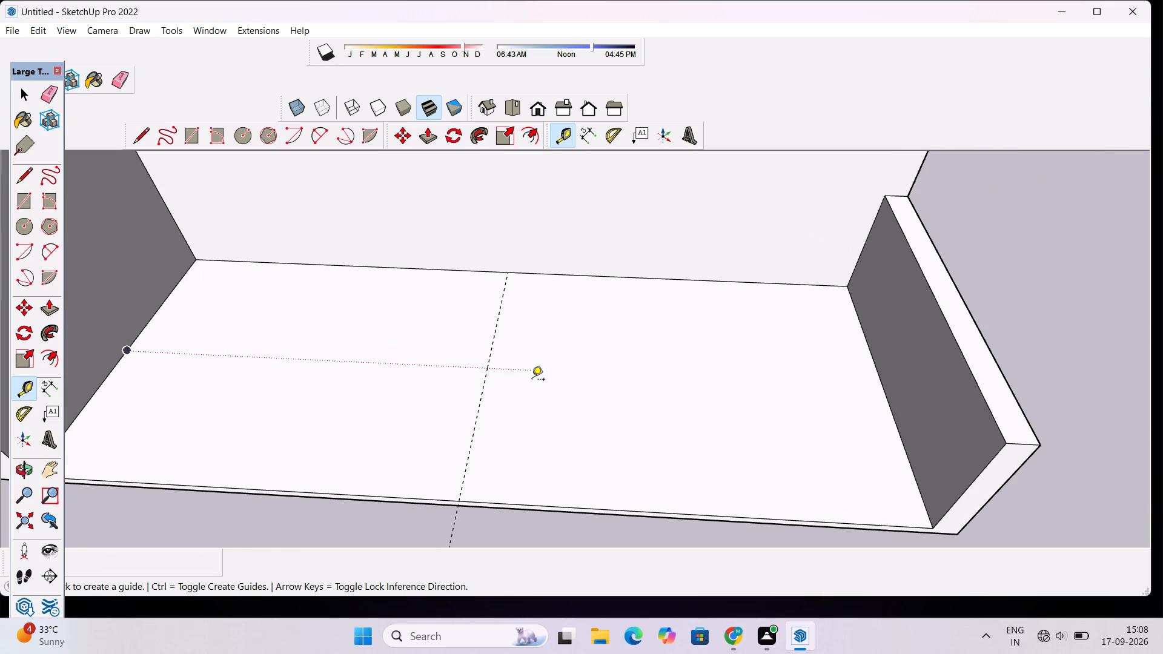
pyautogui.click(497, 325)
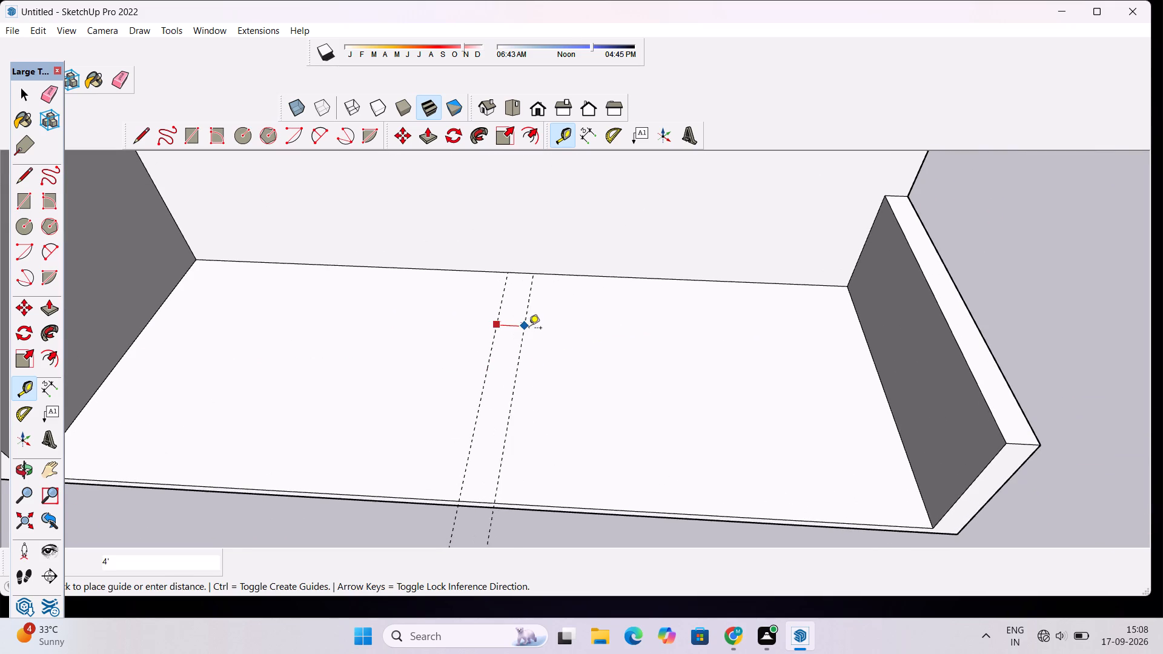
pyautogui.write("5'")
pyautogui.press('Return')
# Draw a 5' by 40' rectangle between the two guides, from the back wall to the lower floor's front edge.
pyautogui.scroll(-5, 516, 349)
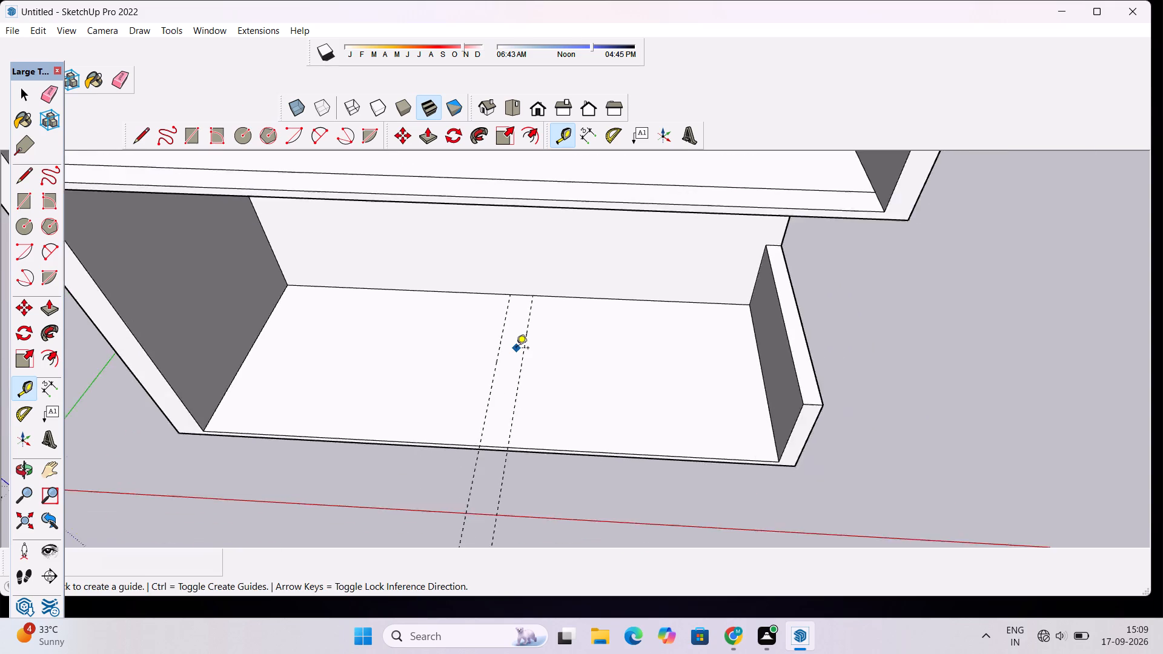
pyautogui.scroll(-3, 516, 349)
pyautogui.press('r')
pyautogui.scroll(6, 500, 342)
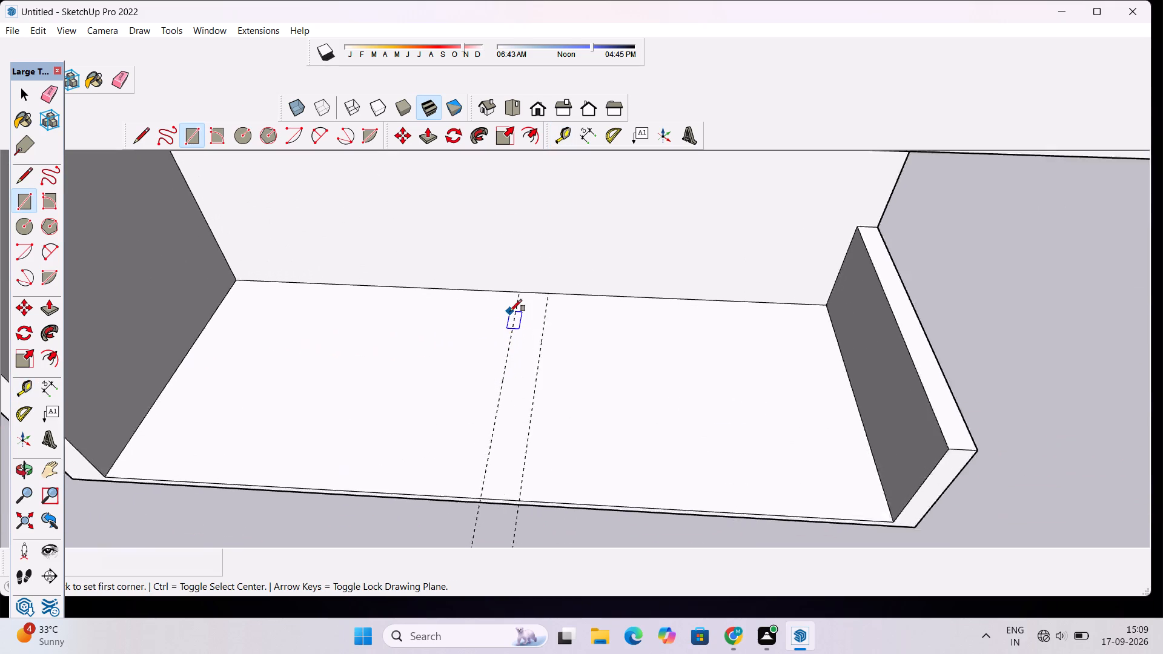
pyautogui.scroll(2, 510, 311)
pyautogui.click(521, 289)
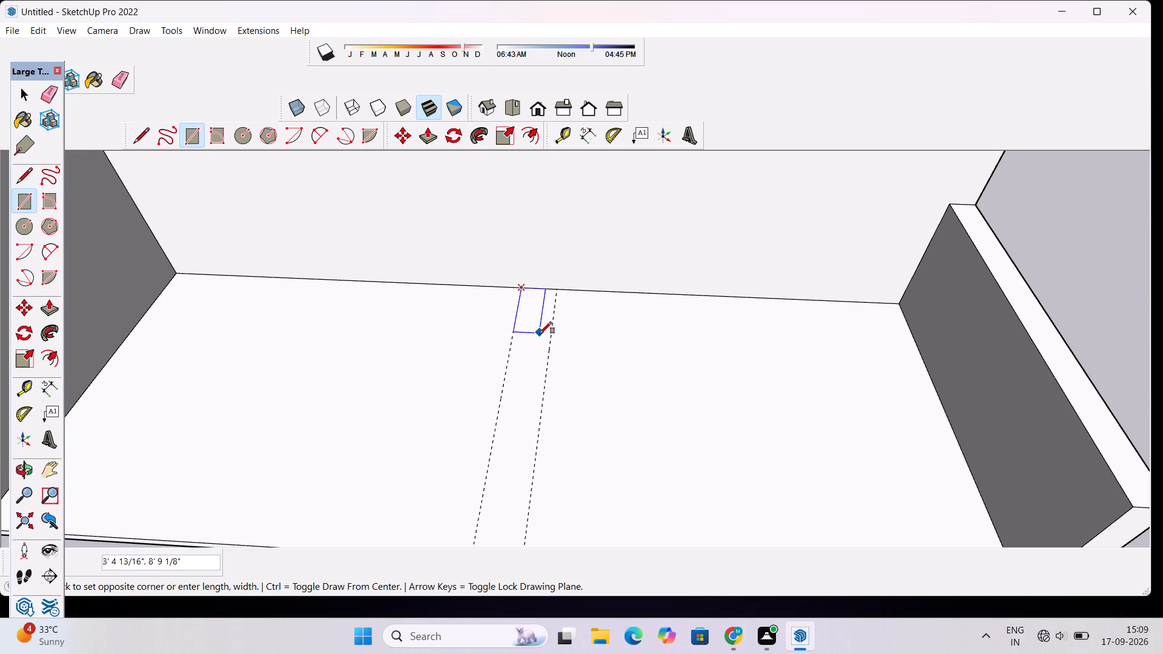
pyautogui.scroll(-6, 540, 334)
pyautogui.scroll(4, 537, 438)
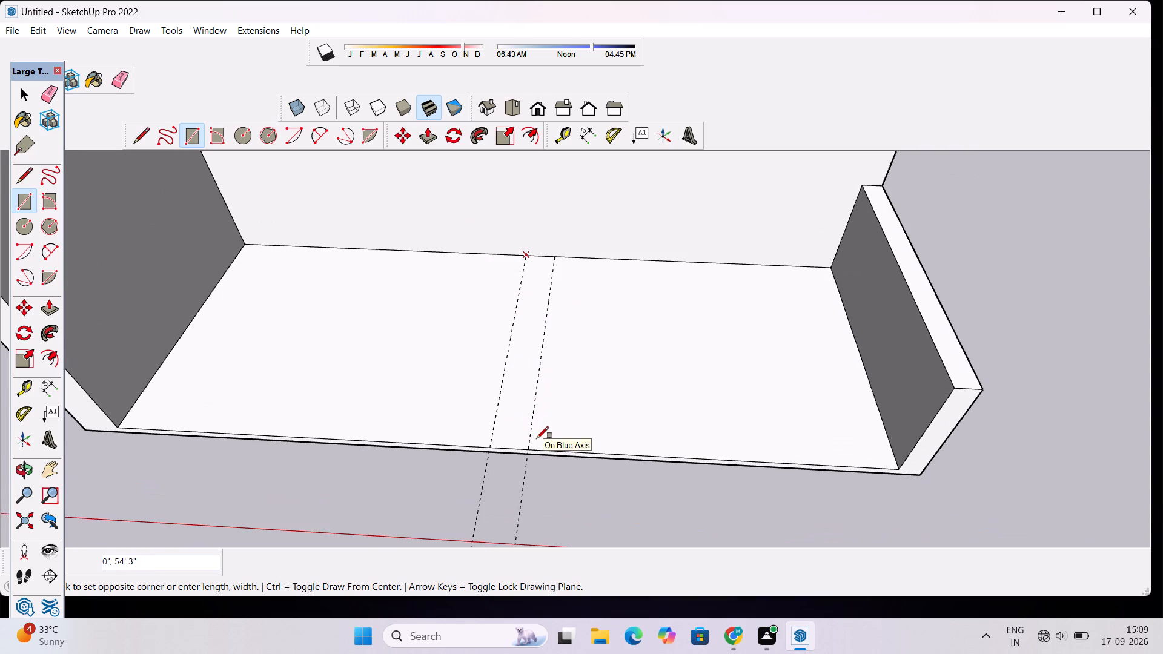
pyautogui.click(529, 449)
pyautogui.press('space')
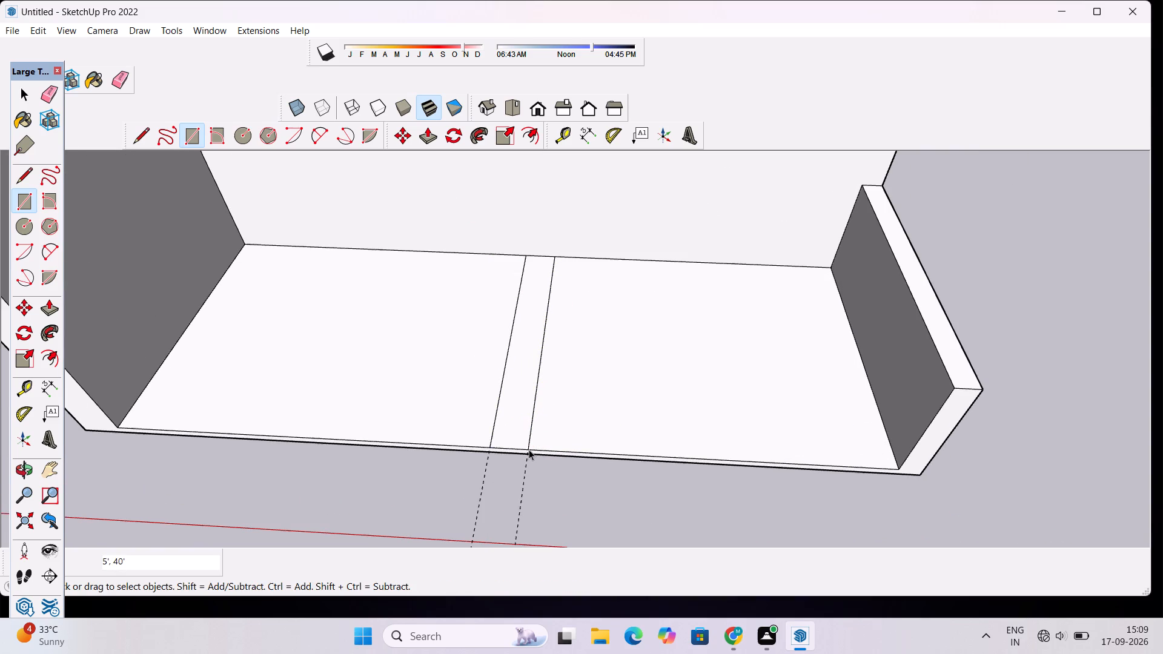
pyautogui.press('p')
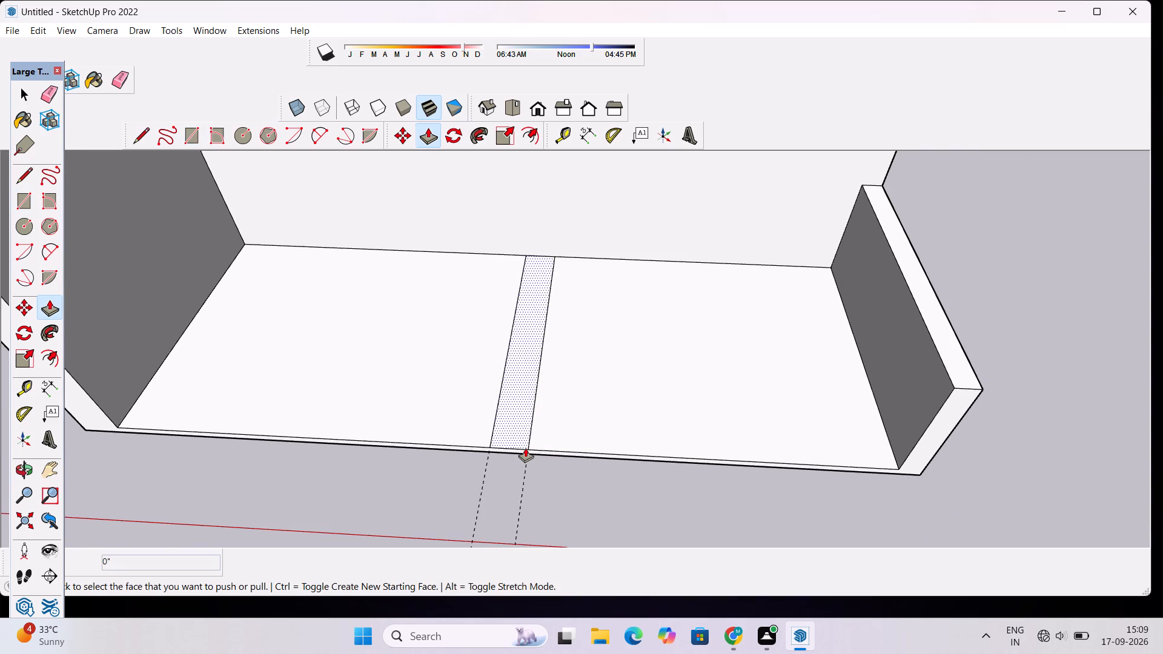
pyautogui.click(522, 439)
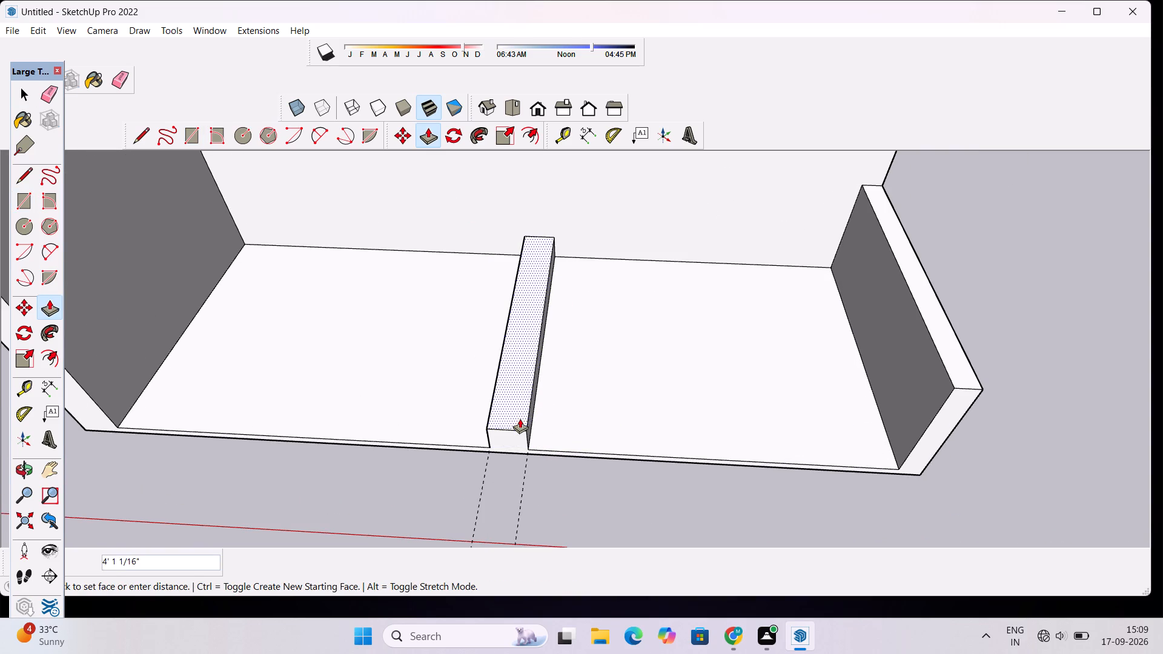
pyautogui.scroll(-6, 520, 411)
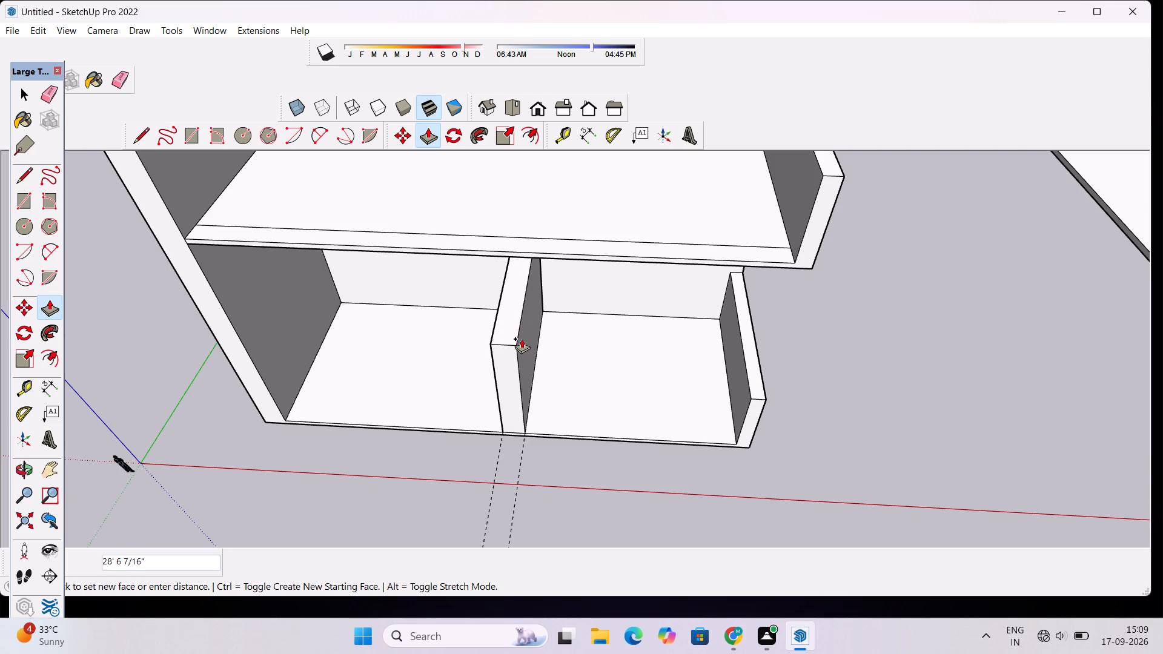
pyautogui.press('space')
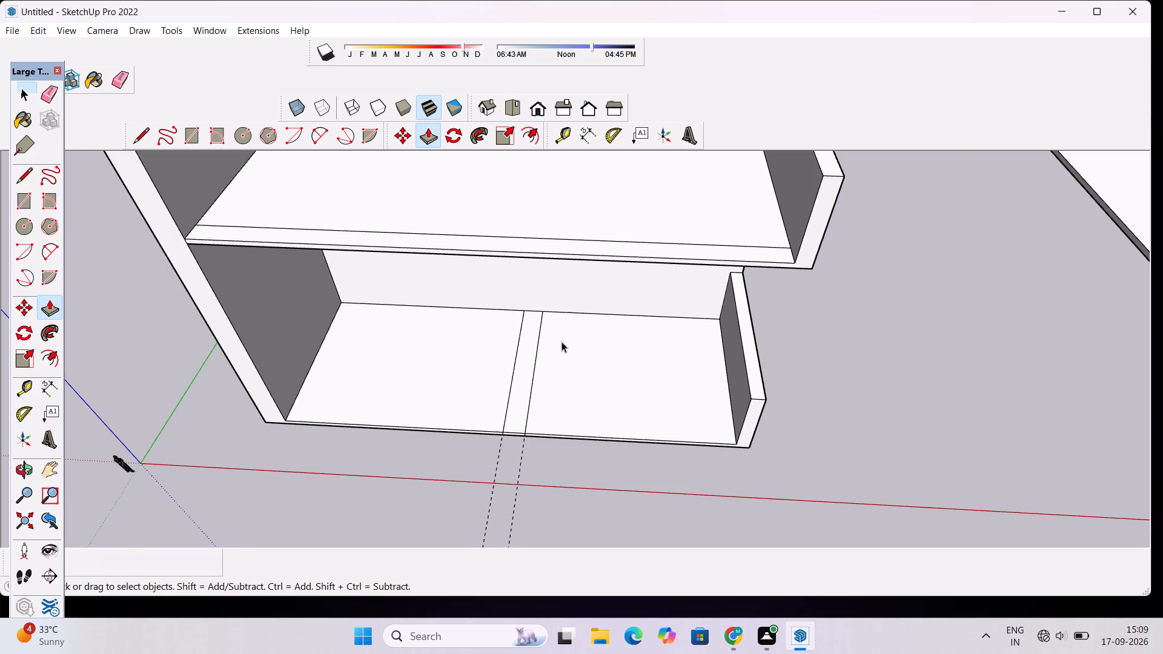
# Examine the lower open-front floor with its 5' wide strip and the two guides from several angles.
pyautogui.press('o')
pyautogui.moveTo(431, 420); pyautogui.dragTo(497, 300)
pyautogui.moveTo(578, 402); pyautogui.dragTo(588, 459)
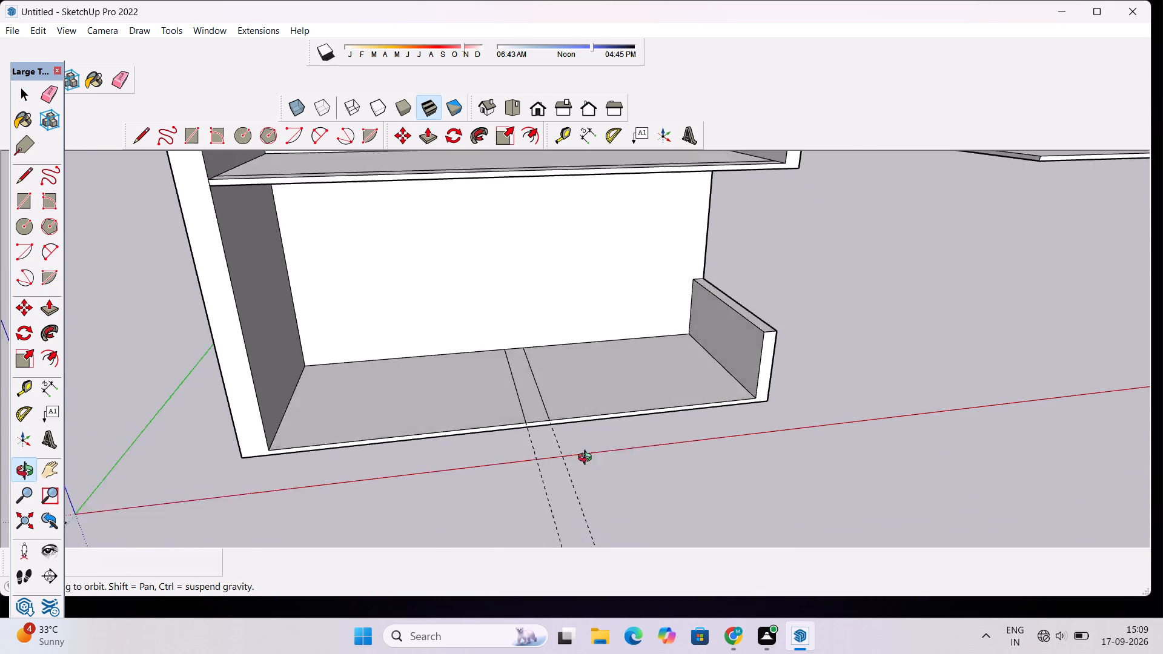
pyautogui.moveTo(588, 459); pyautogui.dragTo(589, 478)
pyautogui.scroll(-5, 586, 470)
pyautogui.moveTo(598, 468); pyautogui.dragTo(517, 468)
pyautogui.scroll(3, 494, 460)
pyautogui.moveTo(602, 501); pyautogui.dragTo(520, 481)
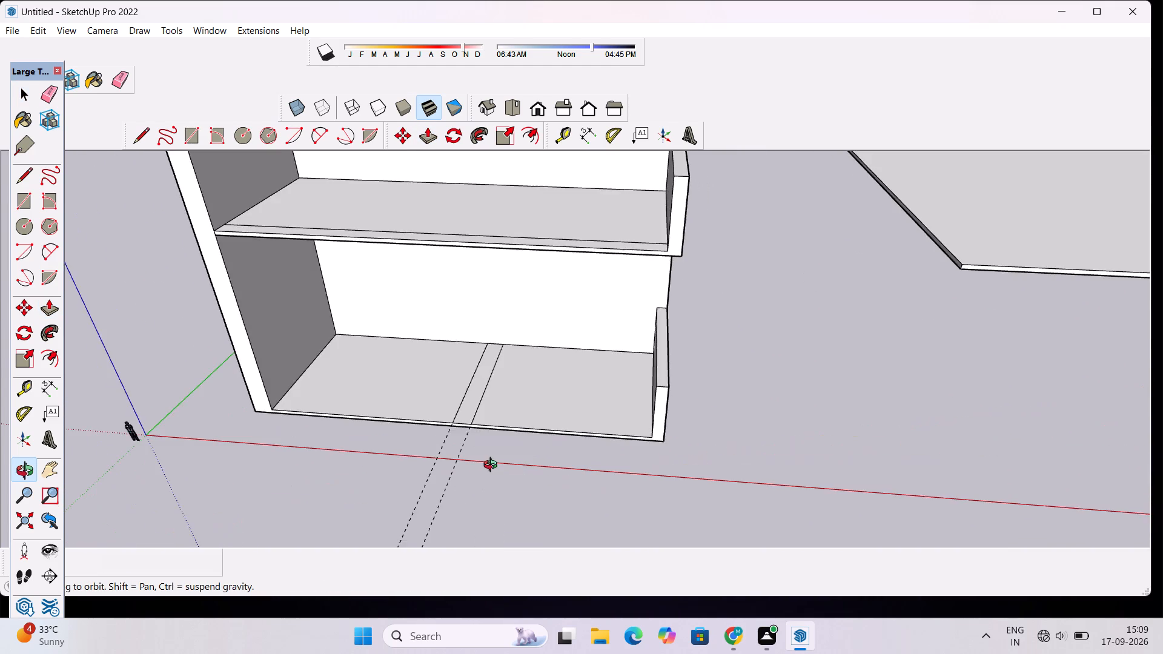
pyautogui.scroll(-3, 489, 464)
pyautogui.keyDown('shift'); pyautogui.moveTo(469, 448); pyautogui.dragTo(565, 449); pyautogui.keyUp('shift')
pyautogui.scroll(5, 540, 470)
pyautogui.moveTo(425, 466); pyautogui.dragTo(658, 357)
pyautogui.moveTo(746, 375); pyautogui.dragTo(543, 515)
pyautogui.scroll(-5, 500, 446)
pyautogui.keyDown('shift'); pyautogui.moveTo(491, 460); pyautogui.dragTo(594, 389); pyautogui.keyUp('shift')
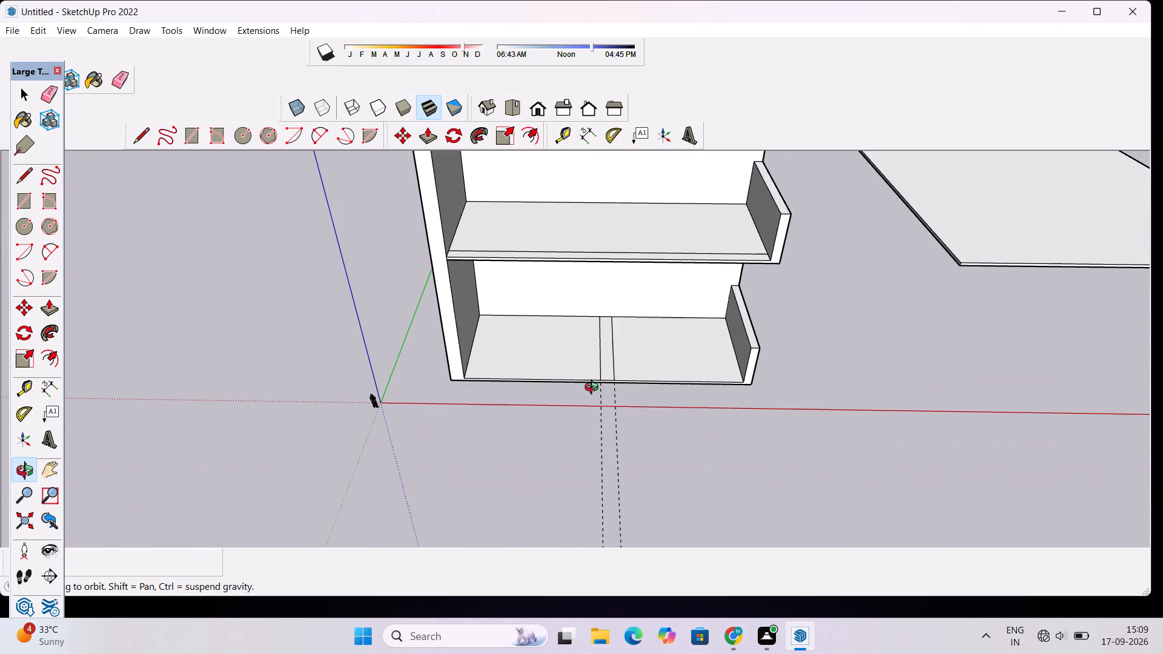
pyautogui.moveTo(532, 413); pyautogui.dragTo(616, 433)
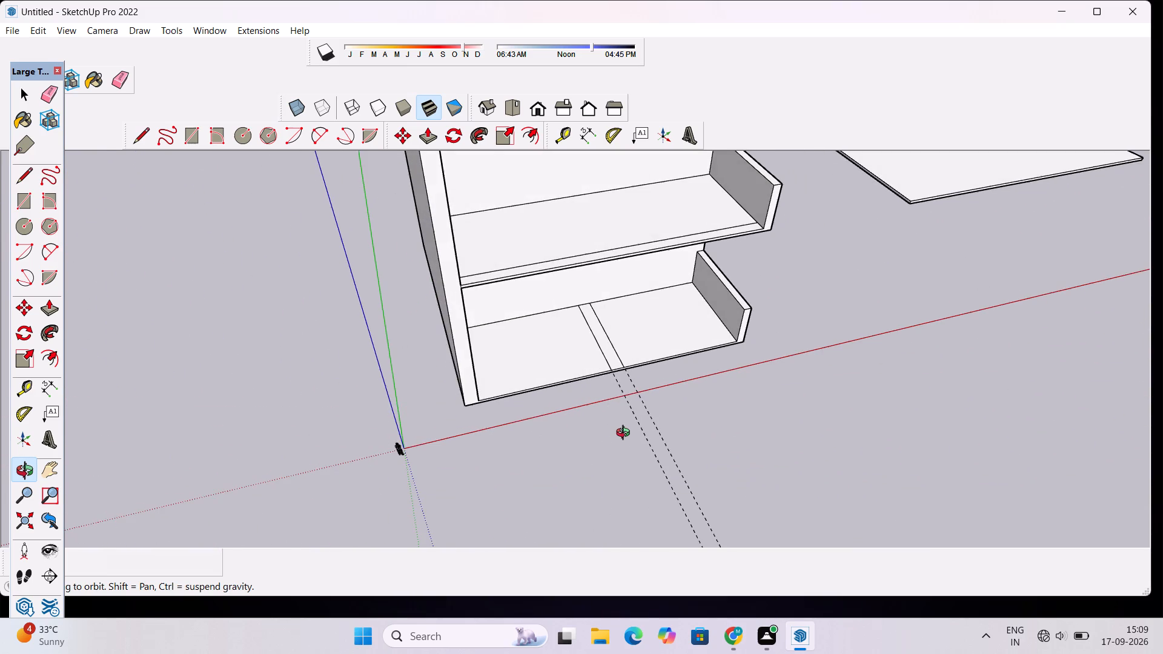
pyautogui.scroll(2, 626, 434)
pyautogui.moveTo(585, 443); pyautogui.dragTo(672, 449)
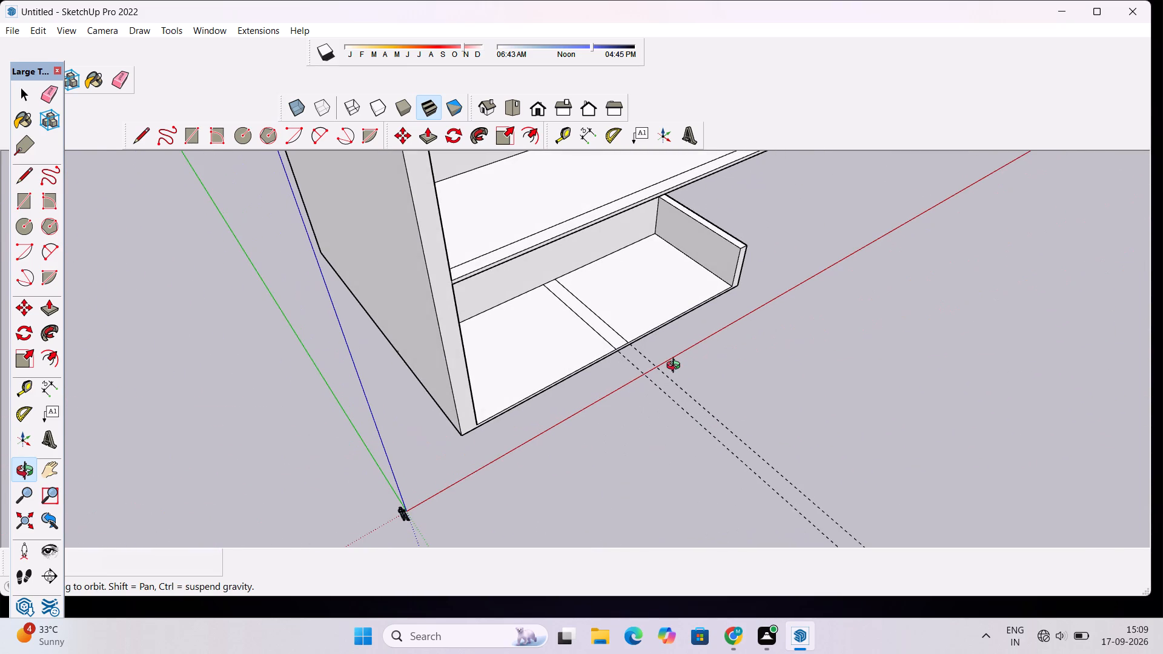
pyautogui.keyDown('shift'); pyautogui.moveTo(683, 423); pyautogui.dragTo(595, 373); pyautogui.keyUp('shift')
pyautogui.moveTo(510, 381); pyautogui.dragTo(551, 430)
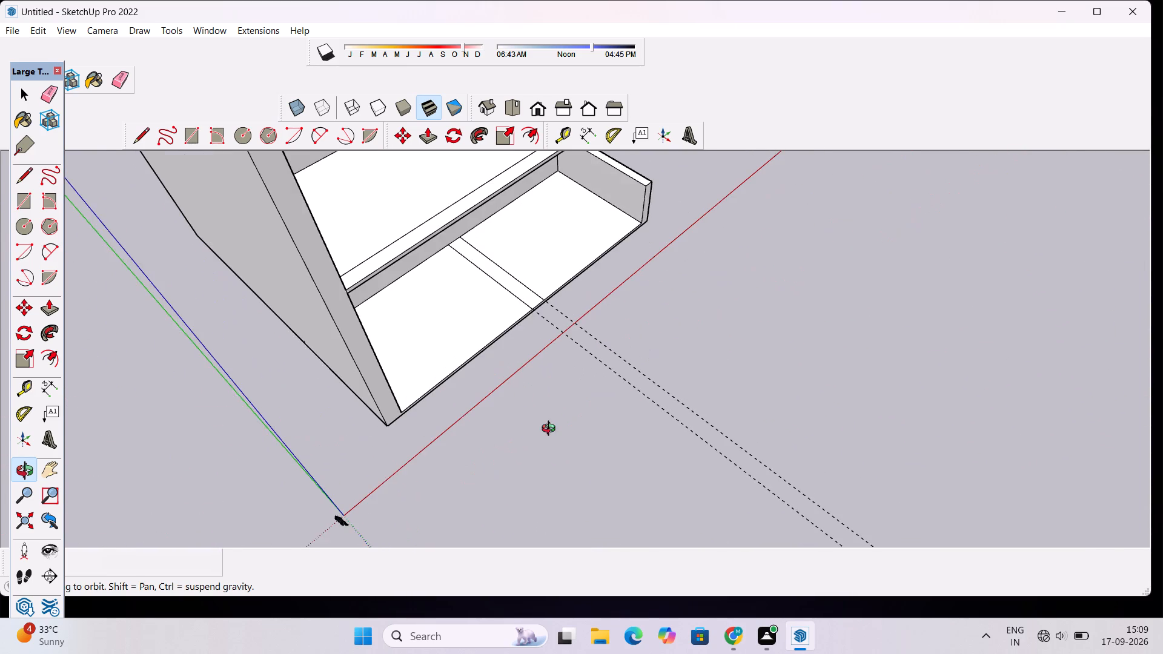
pyautogui.moveTo(551, 430); pyautogui.dragTo(551, 431)
# Erase the two guide lines that run out past the lower open-front floor's front edge.
pyautogui.scroll(3, 552, 350)
pyautogui.keyDown('shift'); pyautogui.moveTo(552, 335); pyautogui.dragTo(575, 367); pyautogui.keyUp('shift')
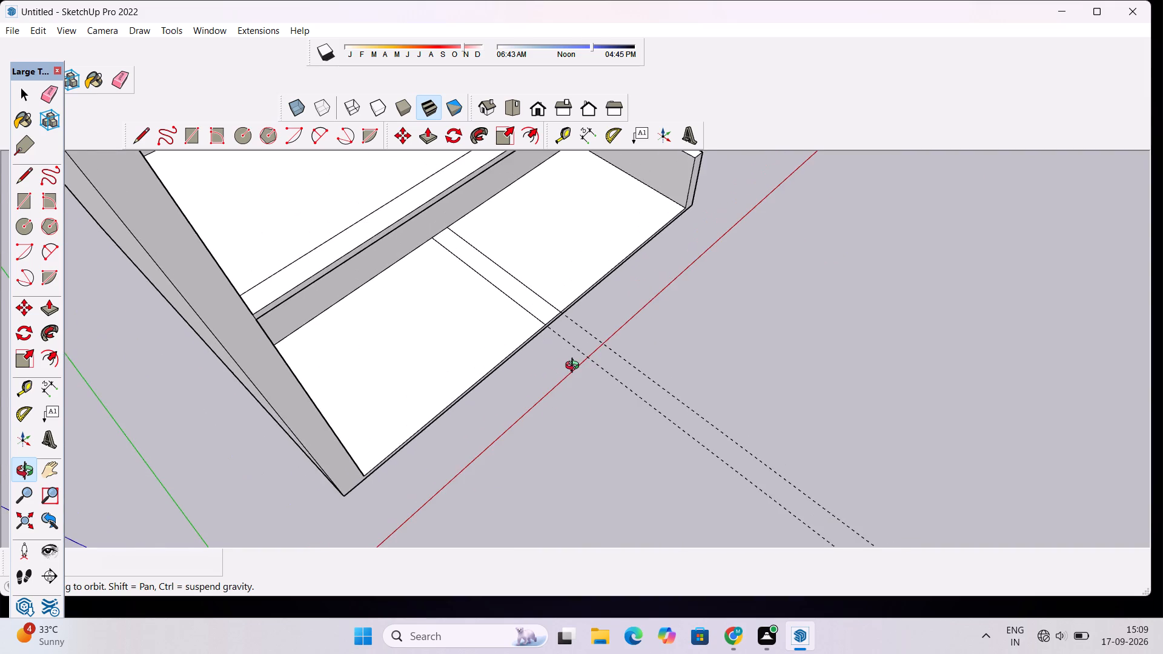
pyautogui.scroll(3, 575, 367)
pyautogui.keyDown('shift'); pyautogui.click(575, 367); pyautogui.keyUp('shift')
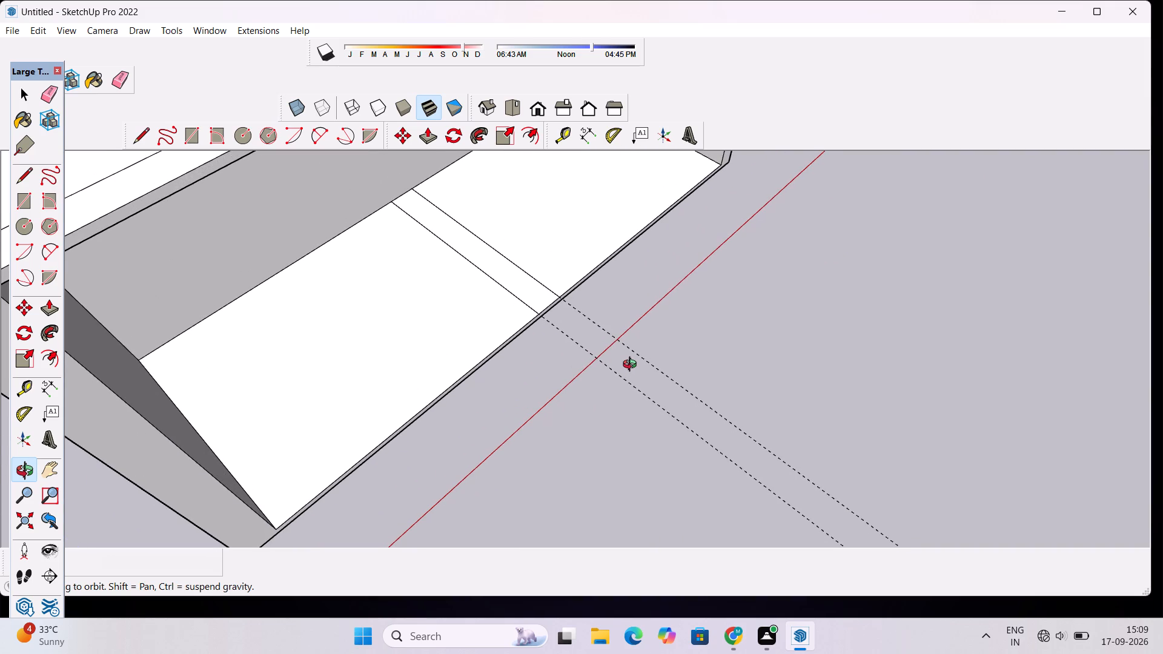
pyautogui.press('e')
pyautogui.moveTo(668, 334); pyautogui.dragTo(637, 403)
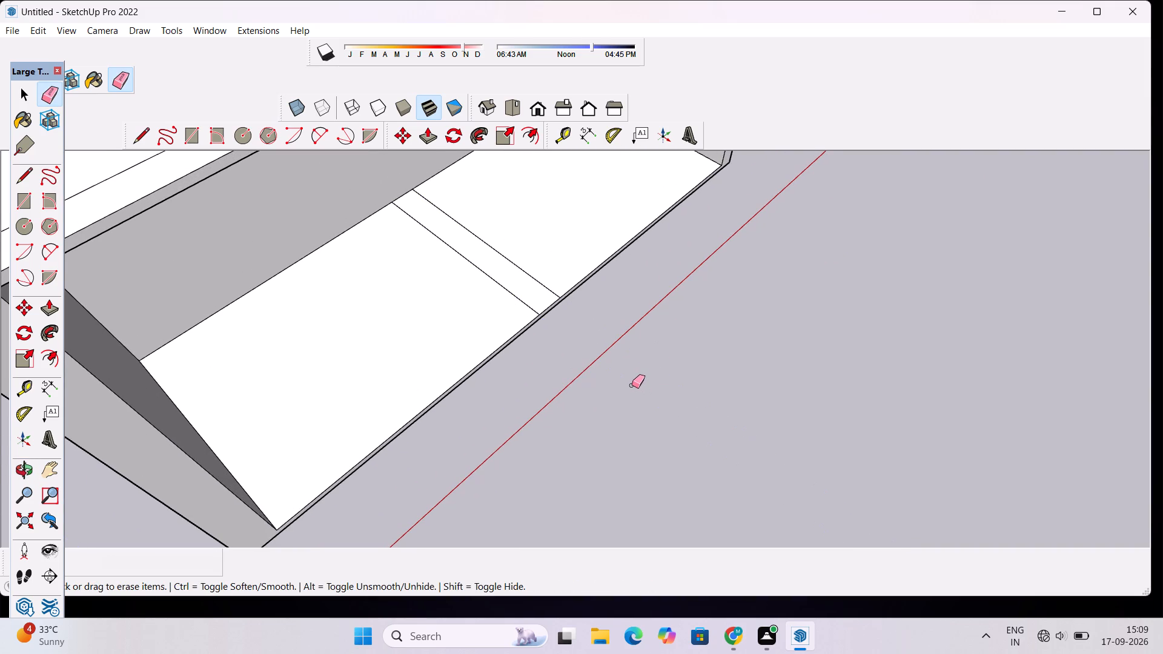
# Draw two 1' vertical lines across the lower open-front floor's slab edge, from the front corners of the 5' wide strip.
pyautogui.press('o')
pyautogui.moveTo(648, 393); pyautogui.dragTo(557, 393)
pyautogui.keyDown('shift'); pyautogui.moveTo(555, 377); pyautogui.dragTo(555, 451); pyautogui.keyUp('shift')
pyautogui.scroll(-4, 555, 449)
pyautogui.moveTo(641, 448); pyautogui.dragTo(516, 380)
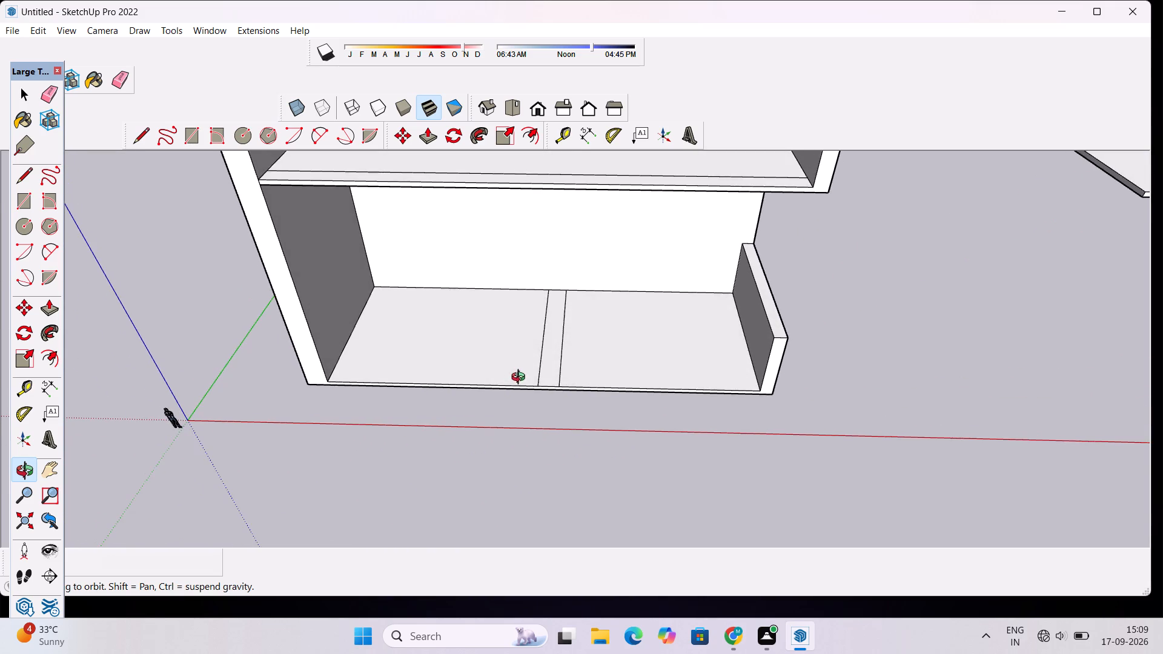
pyautogui.scroll(3, 521, 378)
pyautogui.keyDown('shift'); pyautogui.moveTo(544, 348); pyautogui.dragTo(545, 362); pyautogui.keyUp('shift')
pyautogui.press('e')
pyautogui.scroll(4, 575, 334)
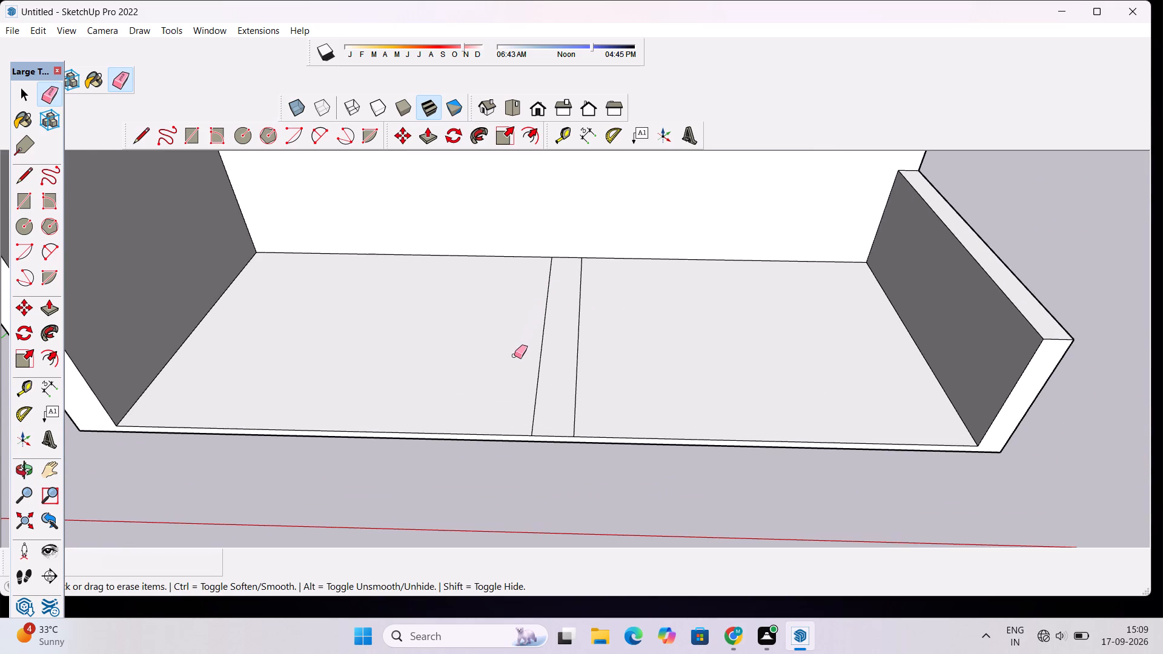
pyautogui.press('l')
pyautogui.scroll(13, 533, 485)
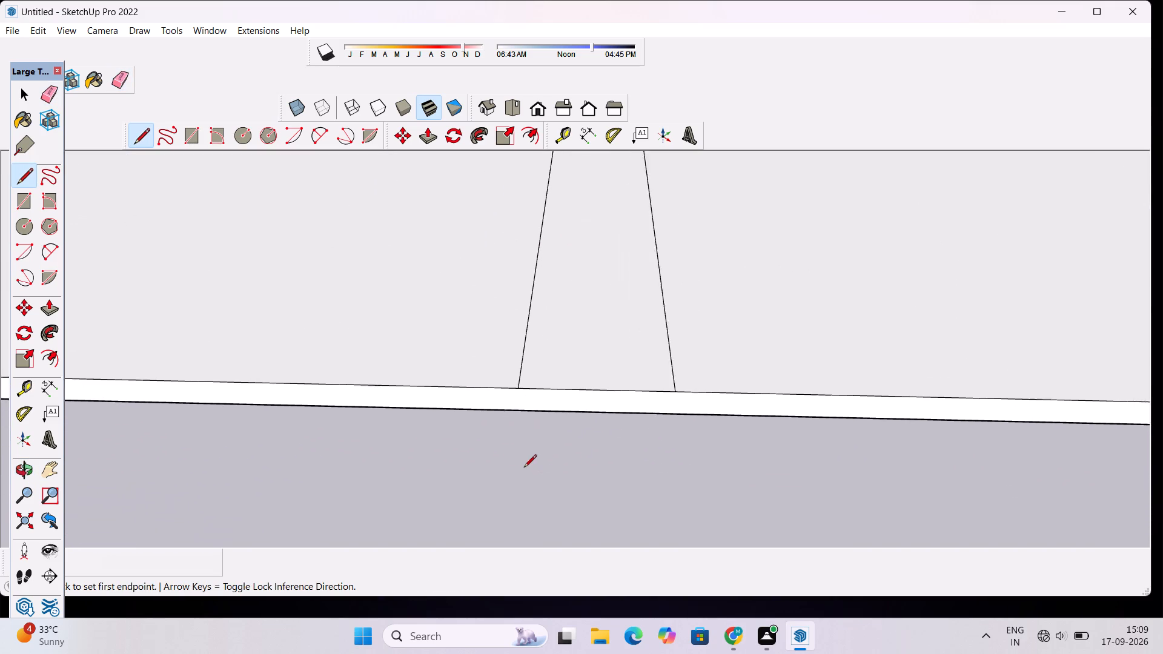
pyautogui.scroll(1, 524, 468)
pyautogui.click(517, 372)
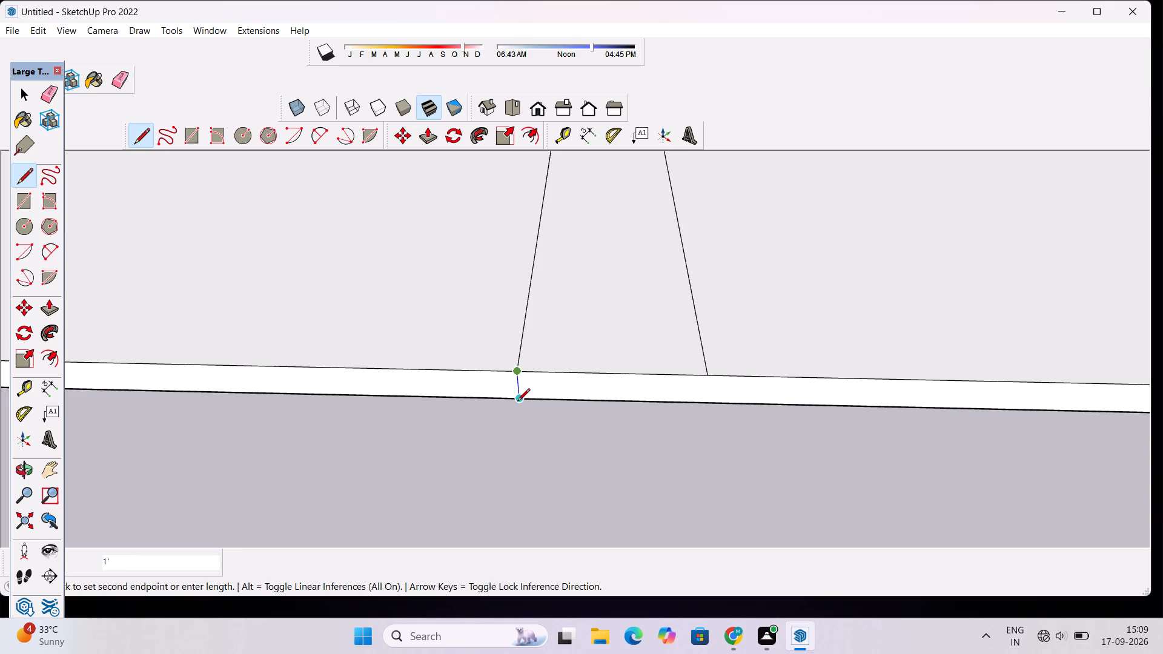
pyautogui.scroll(5, 517, 402)
pyautogui.click(517, 402)
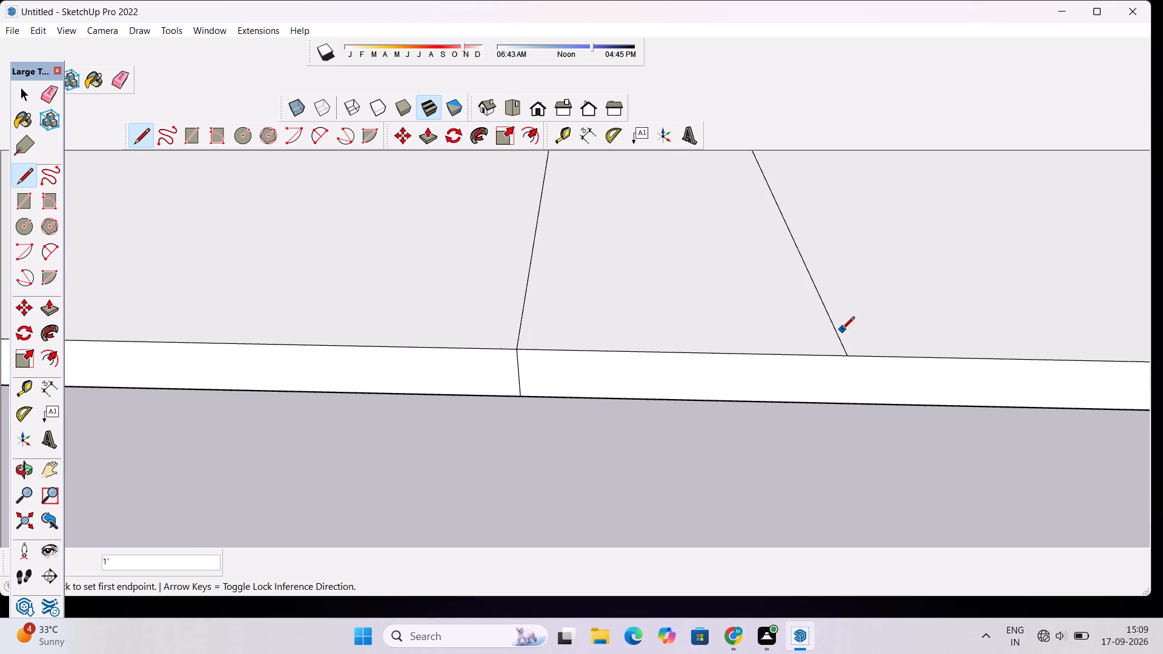
pyautogui.click(845, 359)
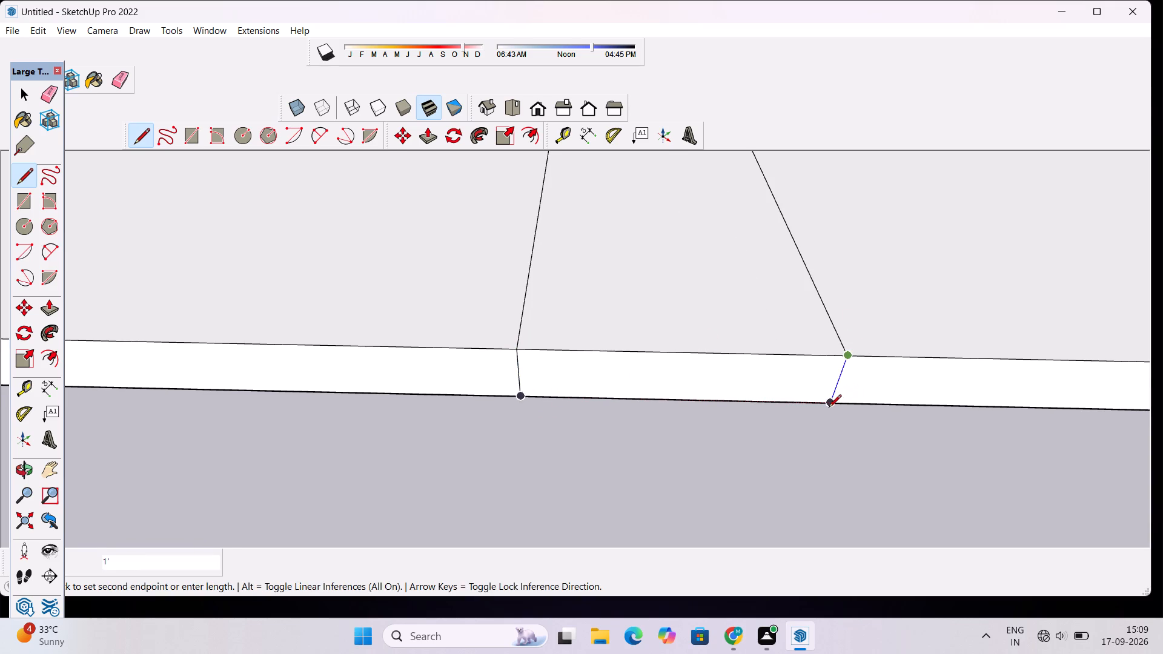
pyautogui.click(829, 408)
pyautogui.scroll(-4, 517, 360)
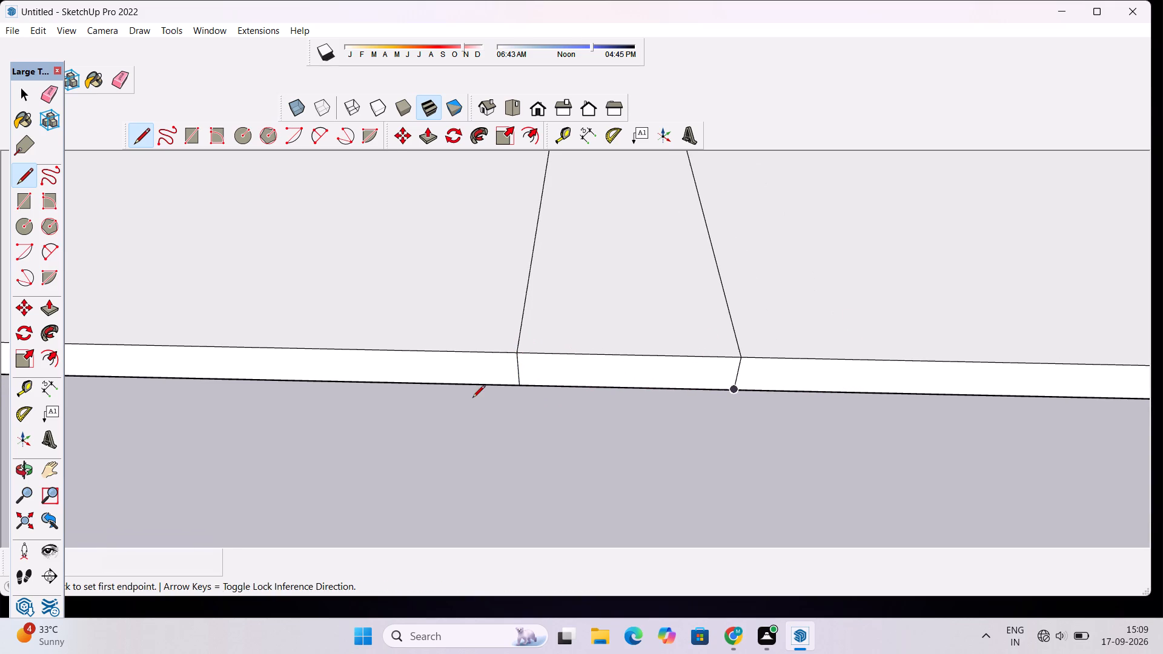
# Examine the lower open-front floor and its 5' wide strip within the whole building from several angles.
pyautogui.scroll(-3, 466, 404)
pyautogui.press('o')
pyautogui.scroll(-9, 466, 404)
pyautogui.keyDown('shift'); pyautogui.moveTo(566, 399); pyautogui.dragTo(507, 401); pyautogui.keyUp('shift')
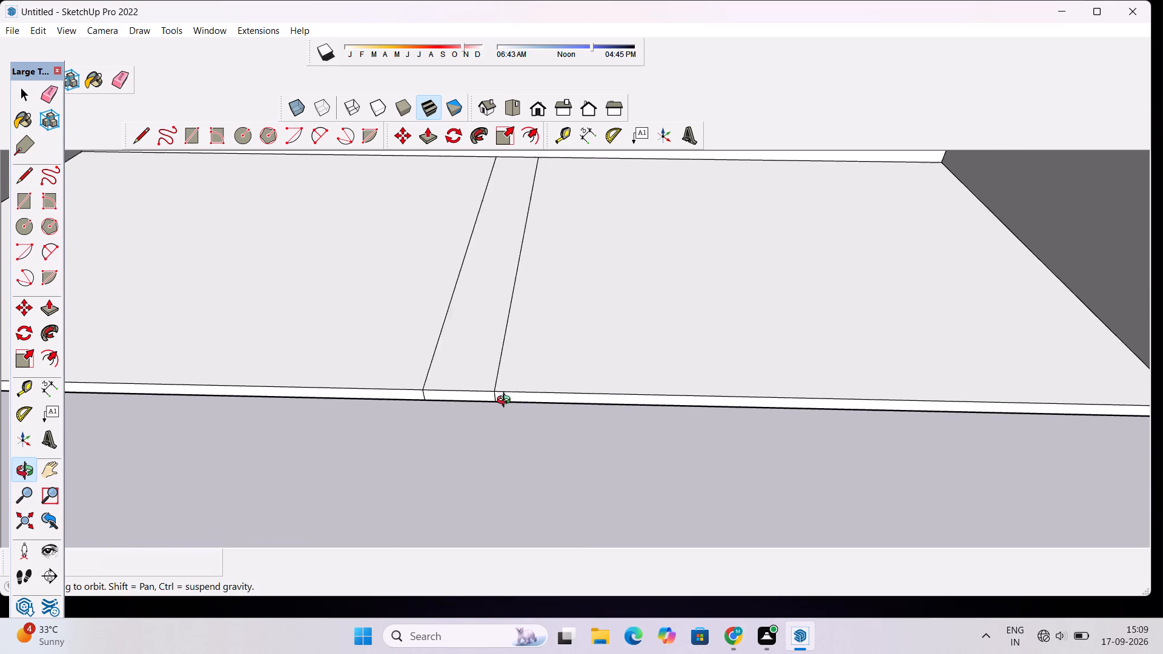
pyautogui.scroll(-6, 506, 401)
pyautogui.moveTo(506, 418); pyautogui.dragTo(508, 395)
pyautogui.scroll(-5, 508, 394)
pyautogui.keyDown('shift'); pyautogui.moveTo(508, 393); pyautogui.dragTo(569, 426); pyautogui.keyUp('shift')
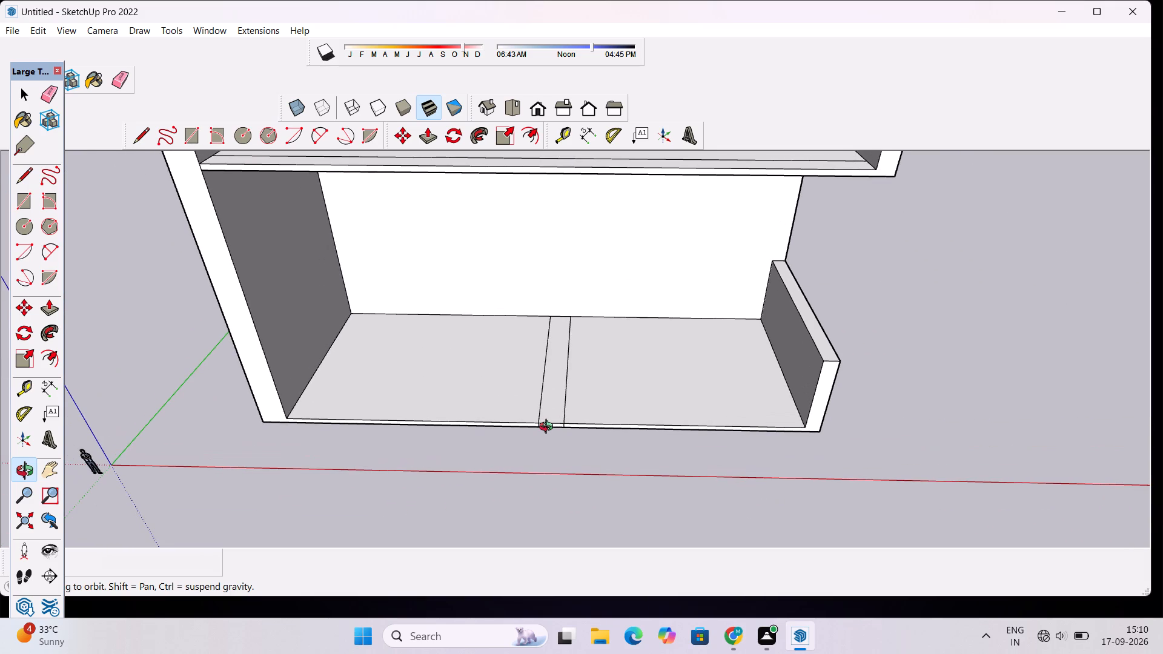
pyautogui.keyDown('shift'); pyautogui.moveTo(551, 427); pyautogui.dragTo(566, 458); pyautogui.keyUp('shift')
pyautogui.scroll(-4, 563, 455)
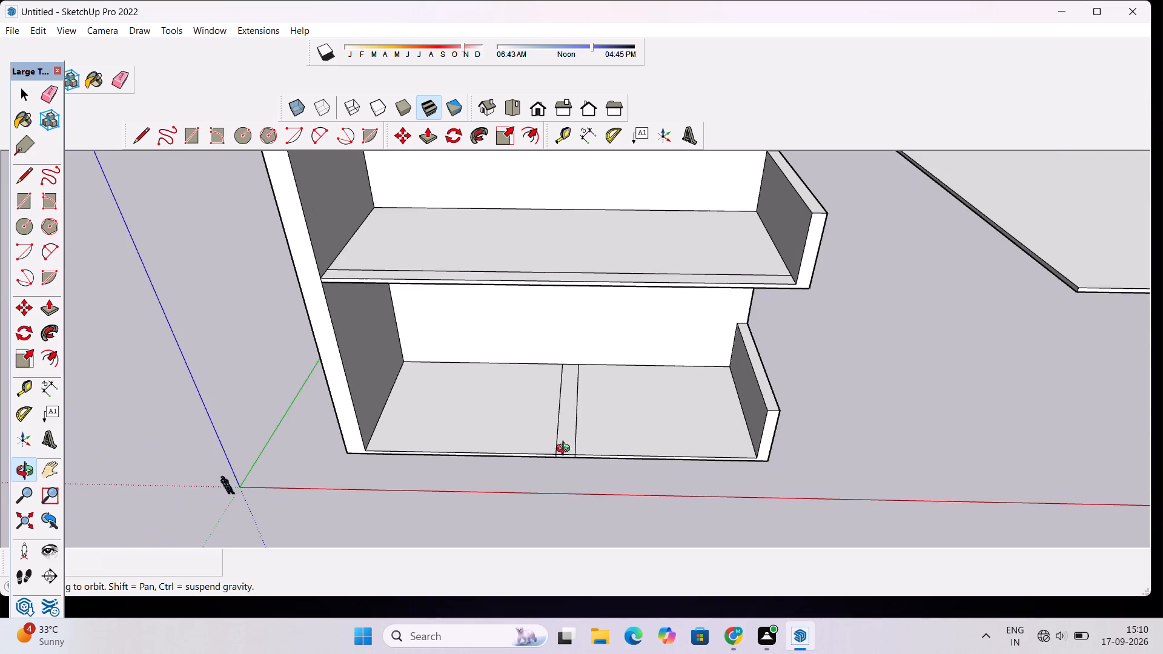
pyautogui.moveTo(566, 450); pyautogui.dragTo(553, 487)
pyautogui.scroll(-4, 545, 467)
pyautogui.keyDown('shift'); pyautogui.moveTo(545, 467); pyautogui.dragTo(576, 494); pyautogui.keyUp('shift')
# Place a guide on the lower open-front floor, parallel to its front edge and 4' inward from it.
pyautogui.scroll(3, 546, 481)
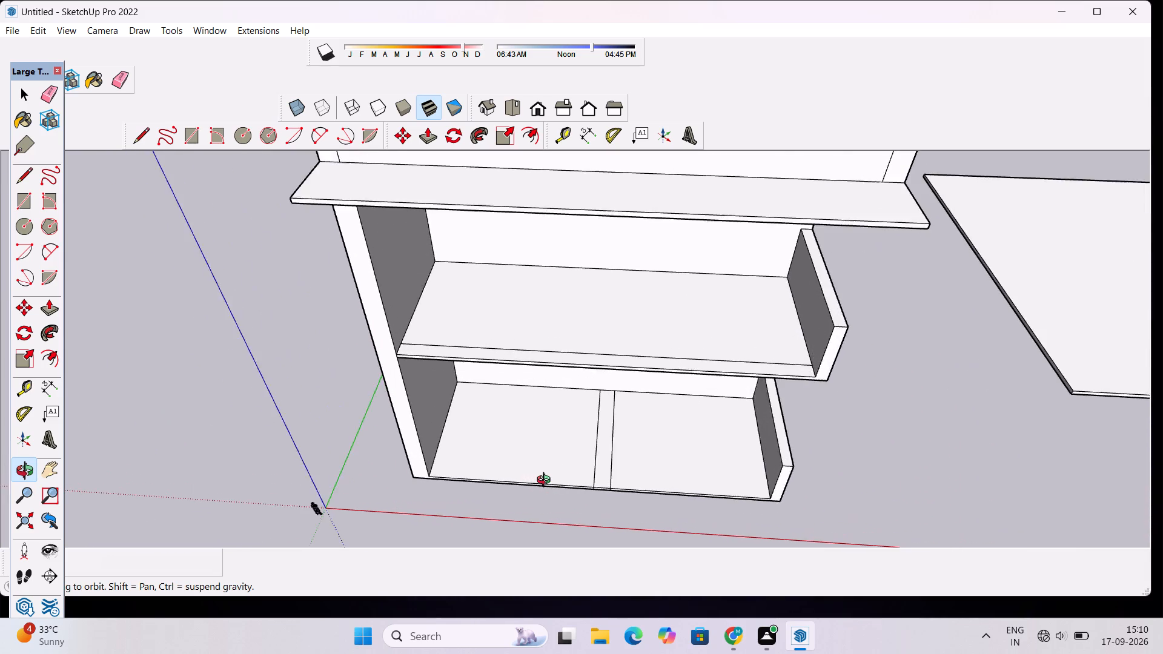
pyautogui.scroll(4, 546, 481)
pyautogui.keyDown('shift'); pyautogui.moveTo(543, 478); pyautogui.dragTo(554, 455); pyautogui.keyUp('shift')
pyautogui.scroll(6, 527, 451)
pyautogui.press('t')
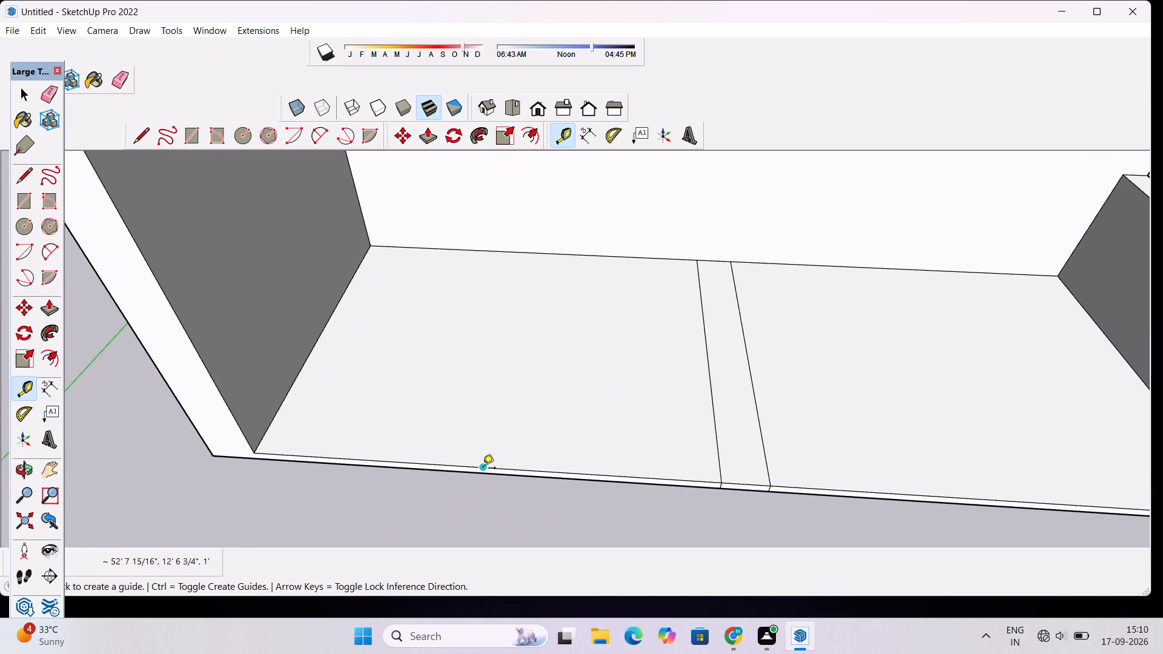
pyautogui.click(483, 469)
pyautogui.scroll(1, 483, 446)
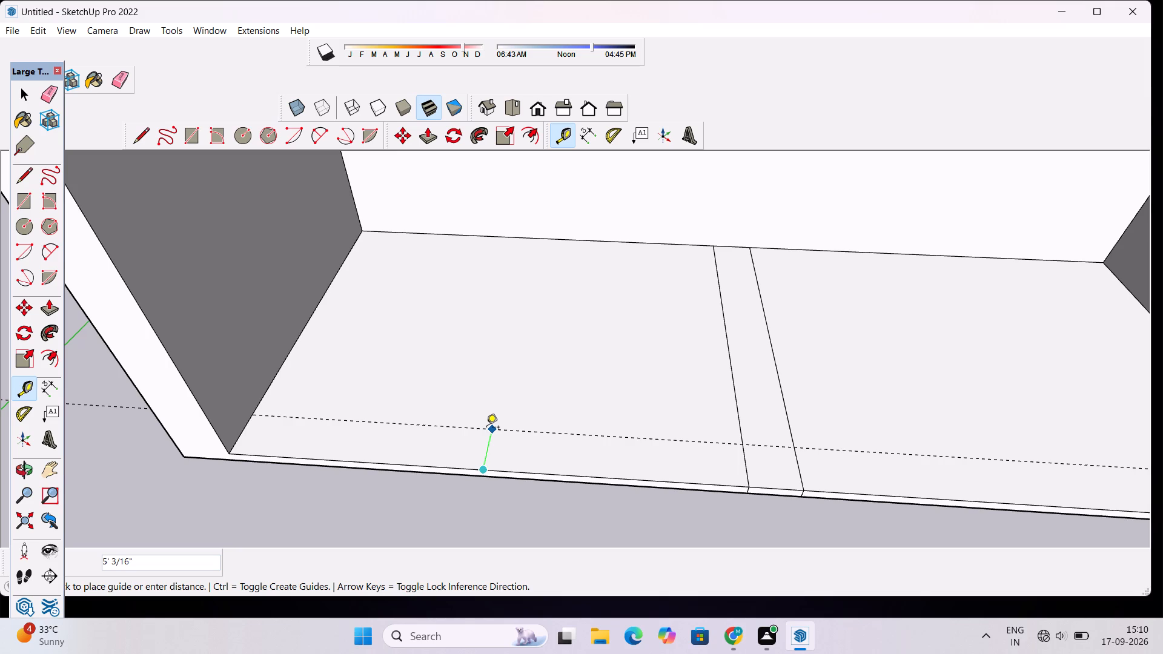
pyautogui.press('4')
pyautogui.press("'")
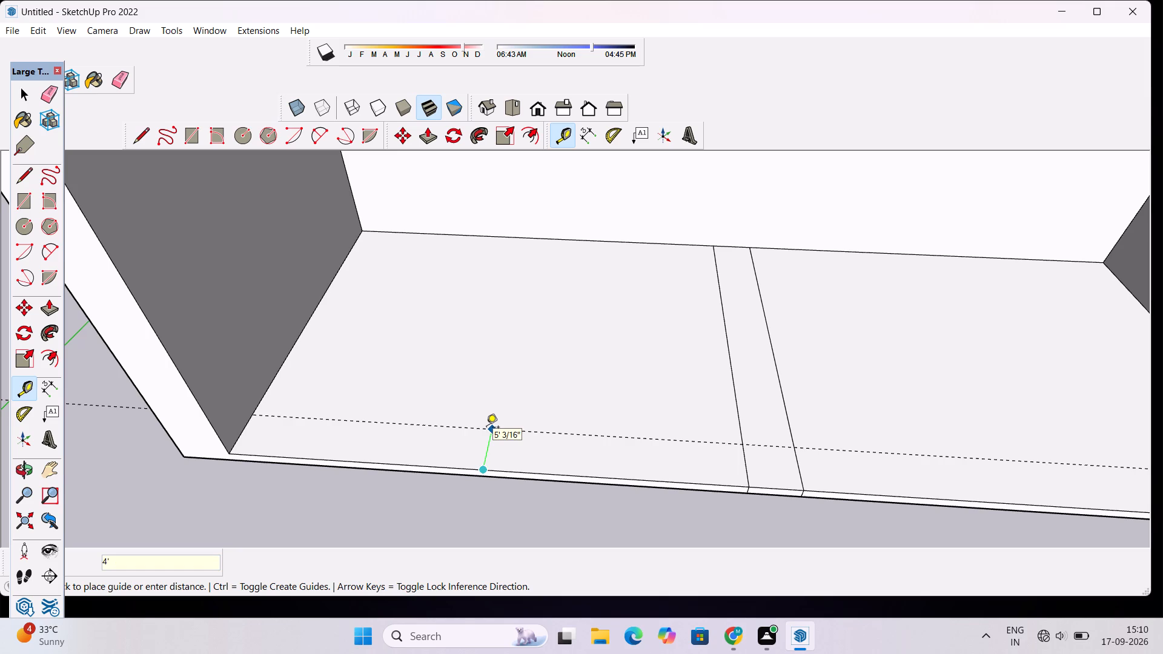
pyautogui.press('Return')
# Draw a 50' line along the 4' guide, from the near side of the 5' wide strip to the full-height side wall.
pyautogui.scroll(-4, 485, 427)
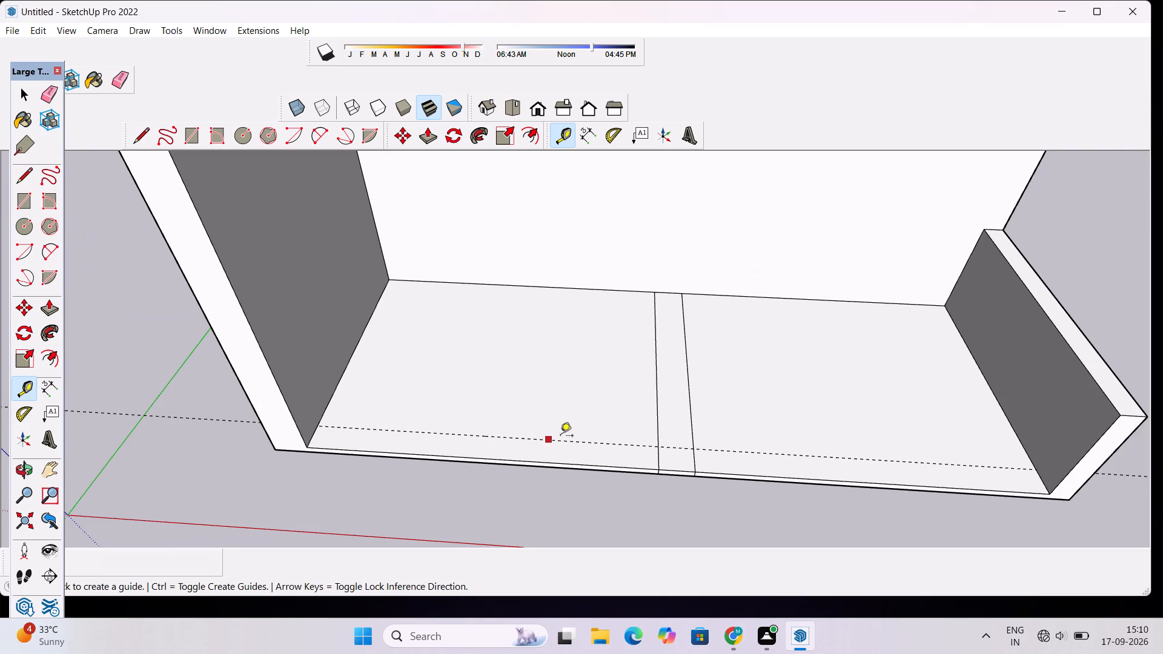
pyautogui.press('l')
pyautogui.scroll(2, 655, 461)
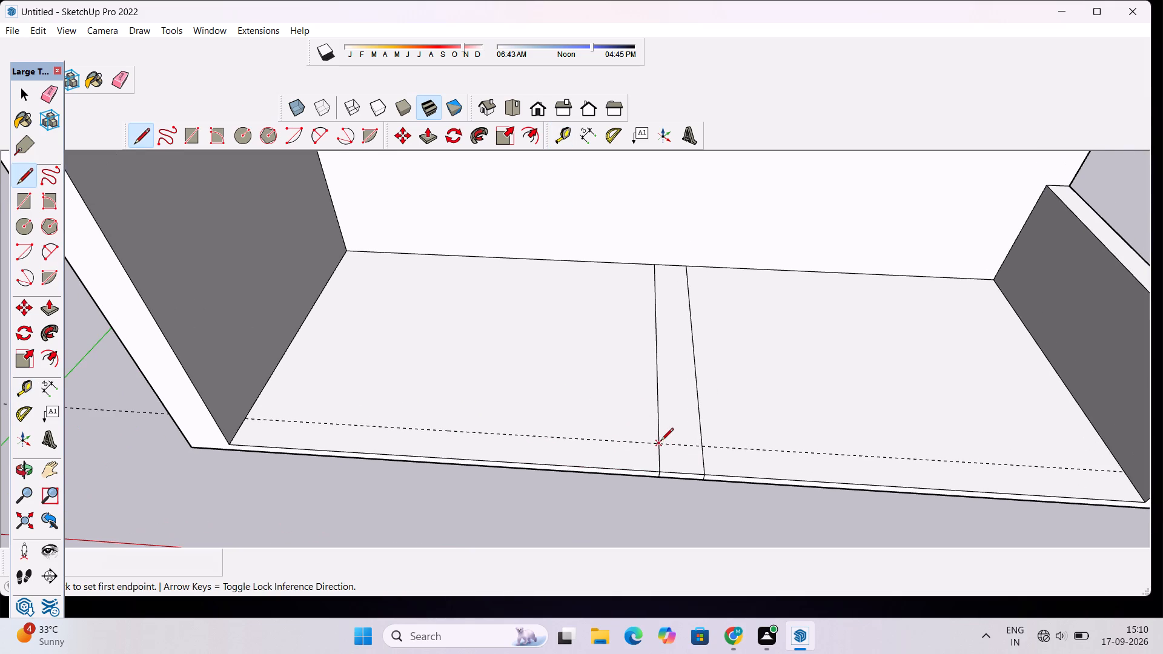
pyautogui.scroll(2, 664, 432)
pyautogui.click(658, 448)
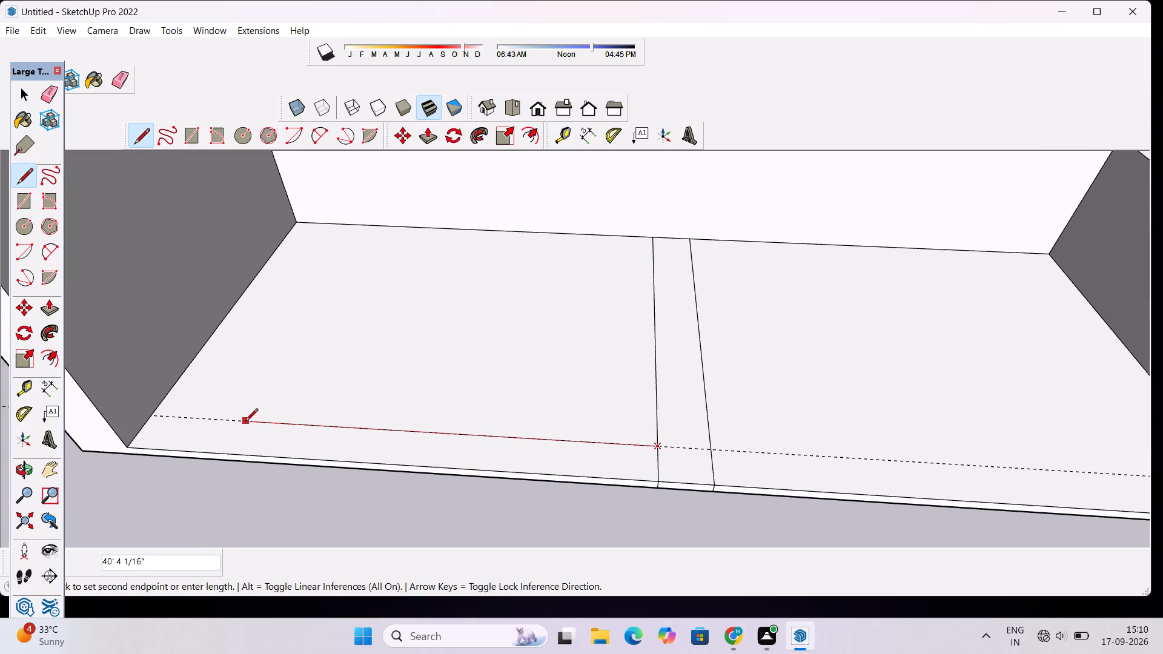
pyautogui.moveTo(153, 418); pyautogui.dragTo(148, 401)
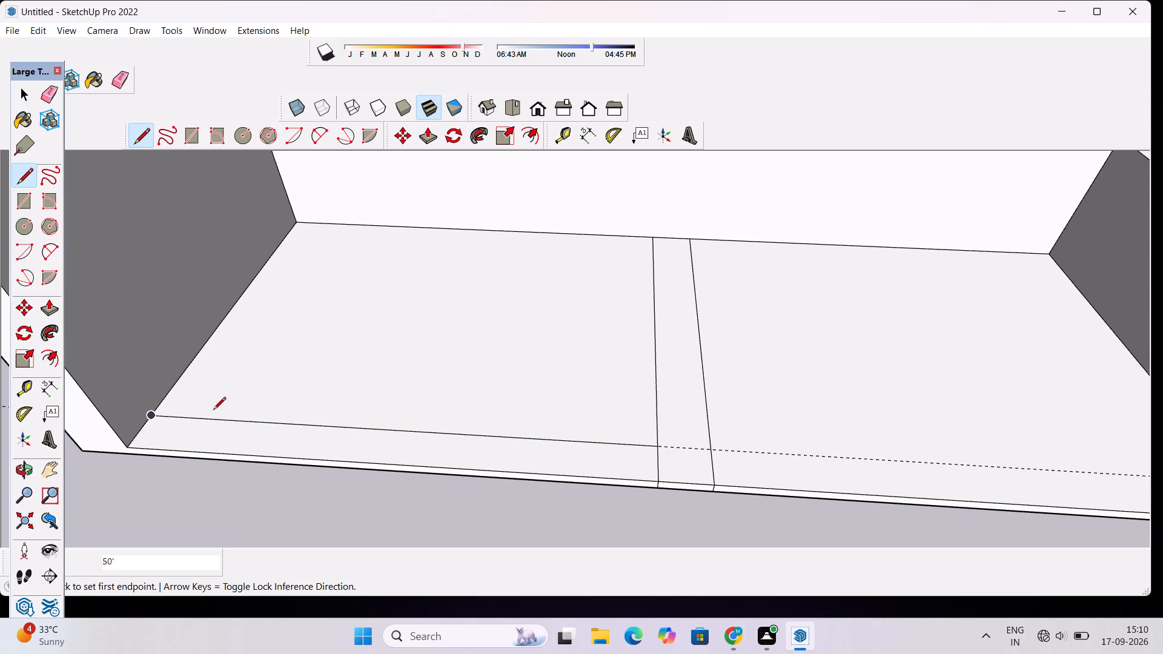
pyautogui.press('space')
# Erase the guide that runs parallel to the lower open-front floor's front edge.
pyautogui.scroll(-9, 397, 415)
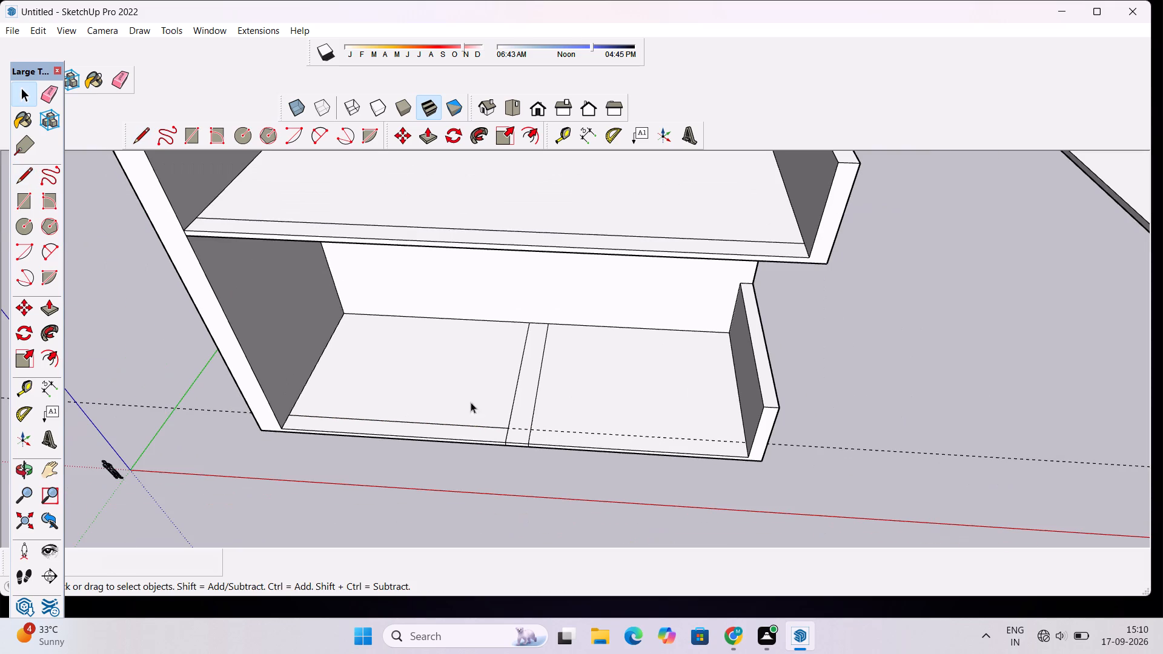
pyautogui.press('o')
pyautogui.scroll(-3, 432, 438)
pyautogui.keyDown('shift'); pyautogui.moveTo(435, 418); pyautogui.dragTo(482, 480); pyautogui.keyUp('shift')
pyautogui.scroll(-5, 482, 480)
pyautogui.moveTo(483, 489); pyautogui.dragTo(508, 518)
pyautogui.scroll(-4, 503, 495)
pyautogui.moveTo(502, 514); pyautogui.dragTo(508, 428)
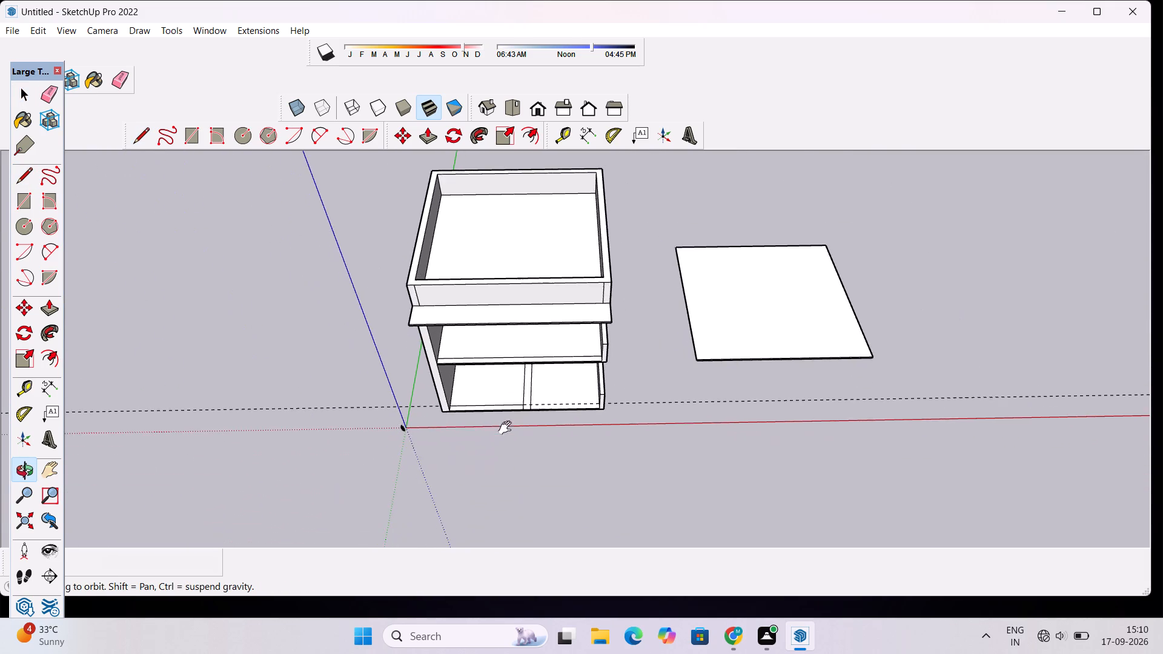
pyautogui.scroll(9, 500, 431)
pyautogui.keyDown('shift'); pyautogui.moveTo(475, 387); pyautogui.dragTo(481, 390); pyautogui.keyUp('shift')
pyautogui.scroll(4, 414, 420)
pyautogui.press('e')
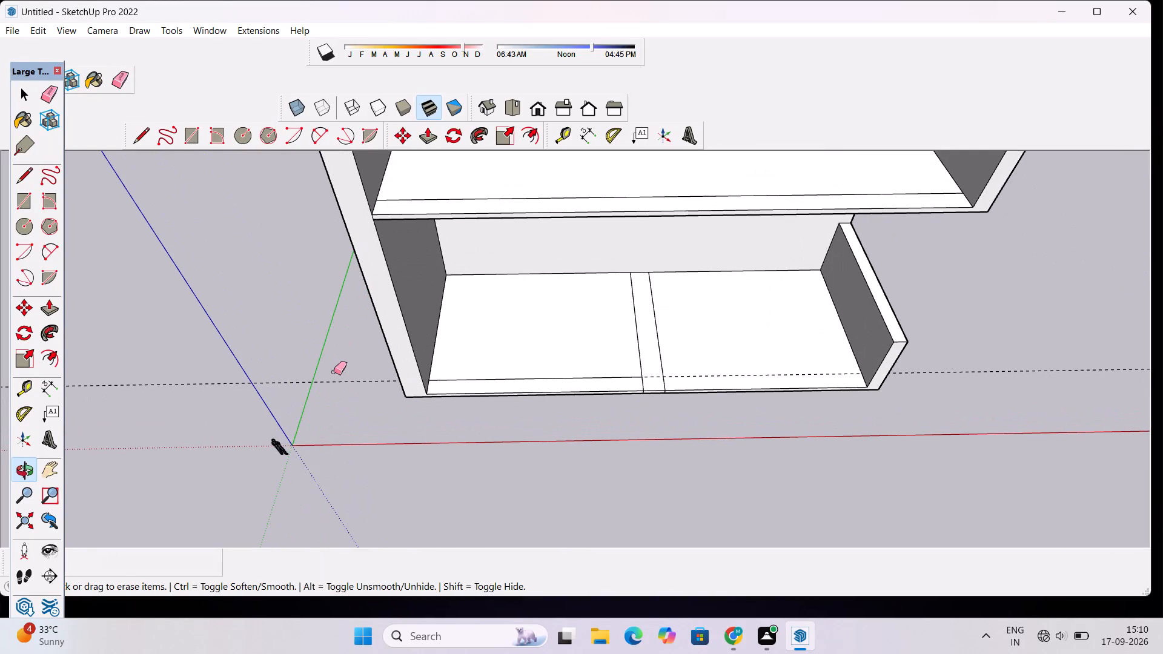
pyautogui.moveTo(334, 372); pyautogui.dragTo(341, 394)
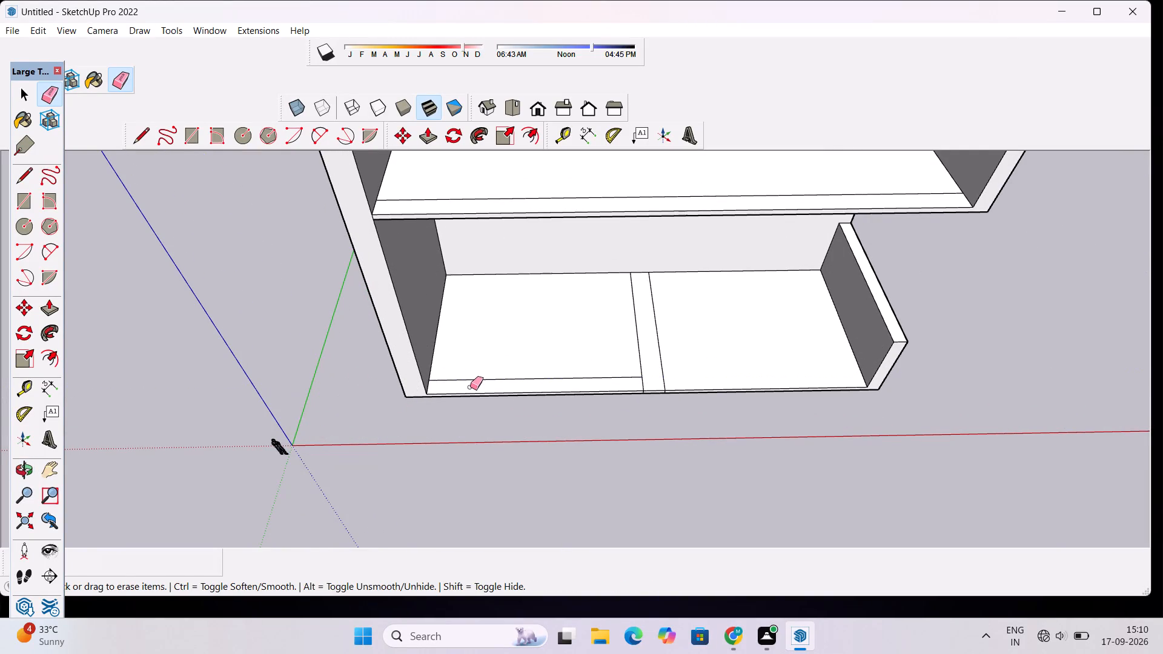
# Examine the lower floor's strip and front line against the open-front floor above from several angles.
pyautogui.press('o')
pyautogui.scroll(-3, 519, 381)
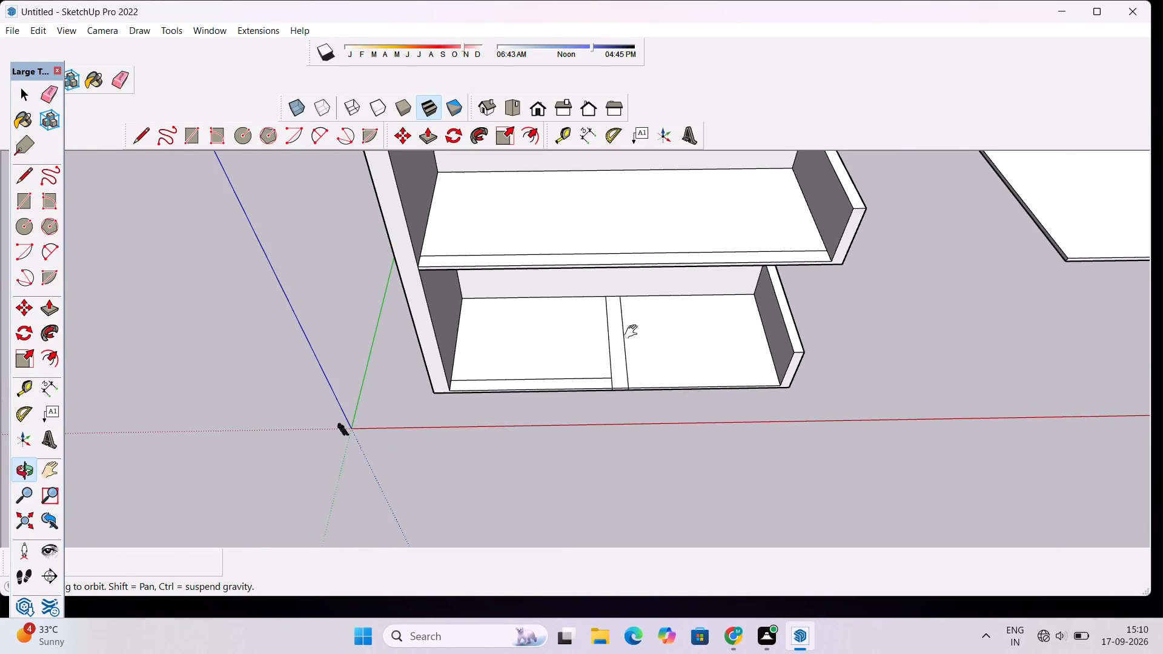
pyautogui.keyDown('shift'); pyautogui.moveTo(634, 332); pyautogui.dragTo(547, 360); pyautogui.keyUp('shift')
pyautogui.scroll(4, 525, 394)
pyautogui.moveTo(521, 440); pyautogui.dragTo(552, 405)
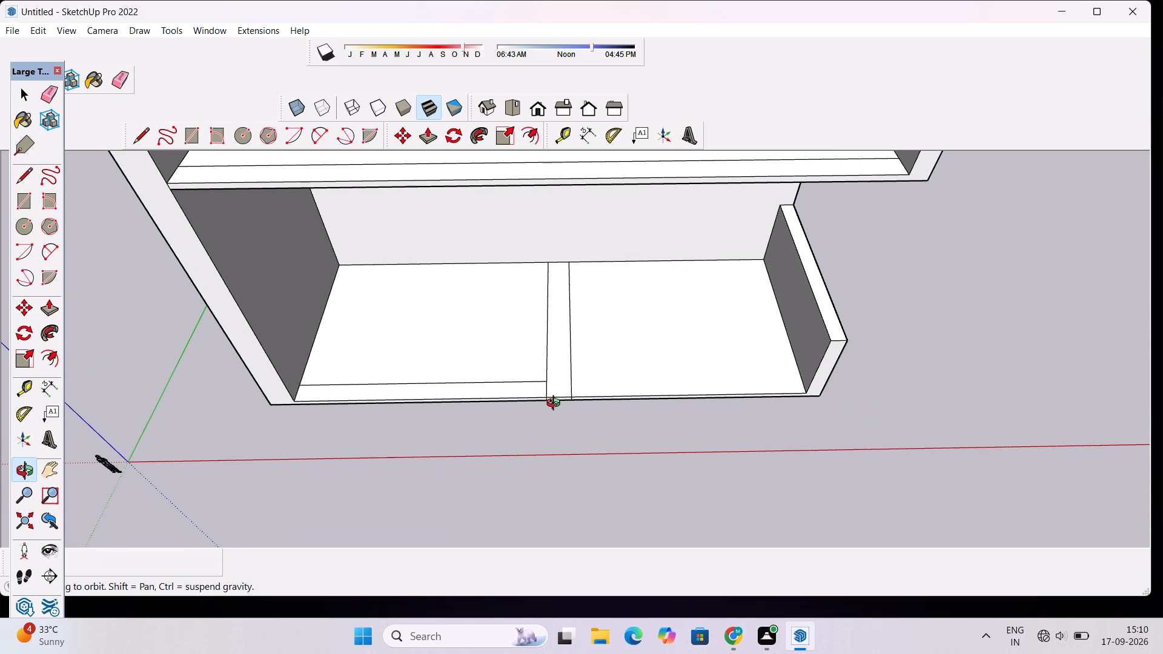
pyautogui.keyDown('shift'); pyautogui.moveTo(540, 405); pyautogui.dragTo(651, 389); pyautogui.keyUp('shift')
pyautogui.scroll(2, 651, 389)
pyautogui.keyDown('shift'); pyautogui.moveTo(668, 373); pyautogui.dragTo(583, 420); pyautogui.keyUp('shift')
pyautogui.scroll(-2, 581, 420)
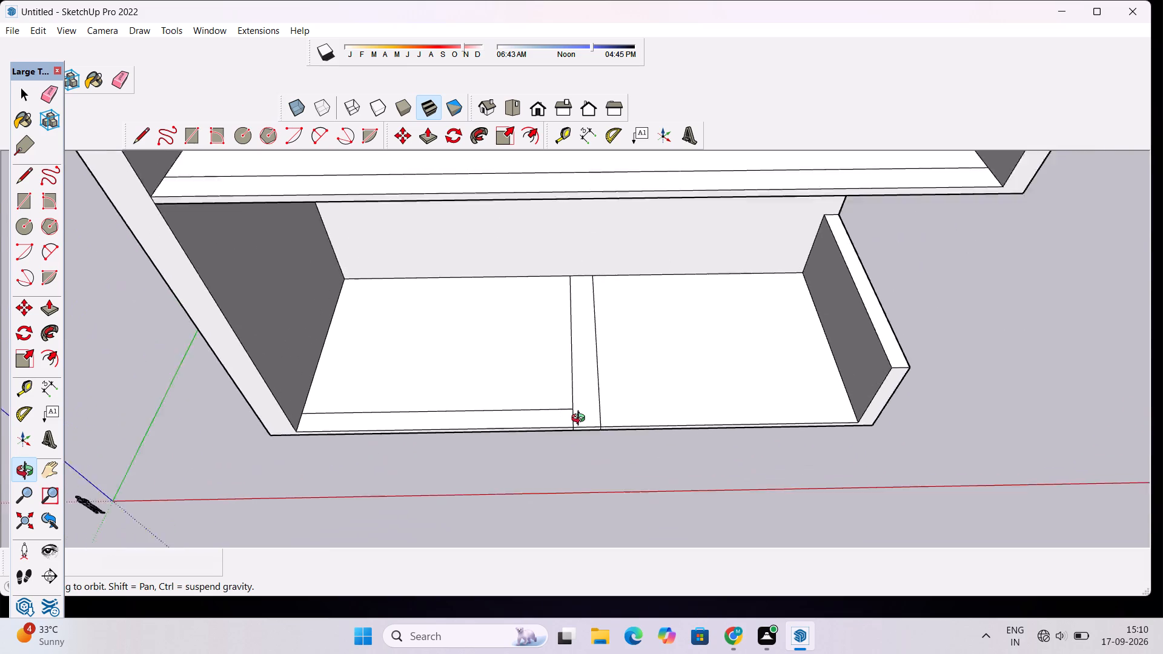
pyautogui.scroll(-2, 581, 420)
pyautogui.scroll(2, 575, 381)
pyautogui.keyDown('shift'); pyautogui.moveTo(552, 353); pyautogui.dragTo(590, 448); pyautogui.keyUp('shift')
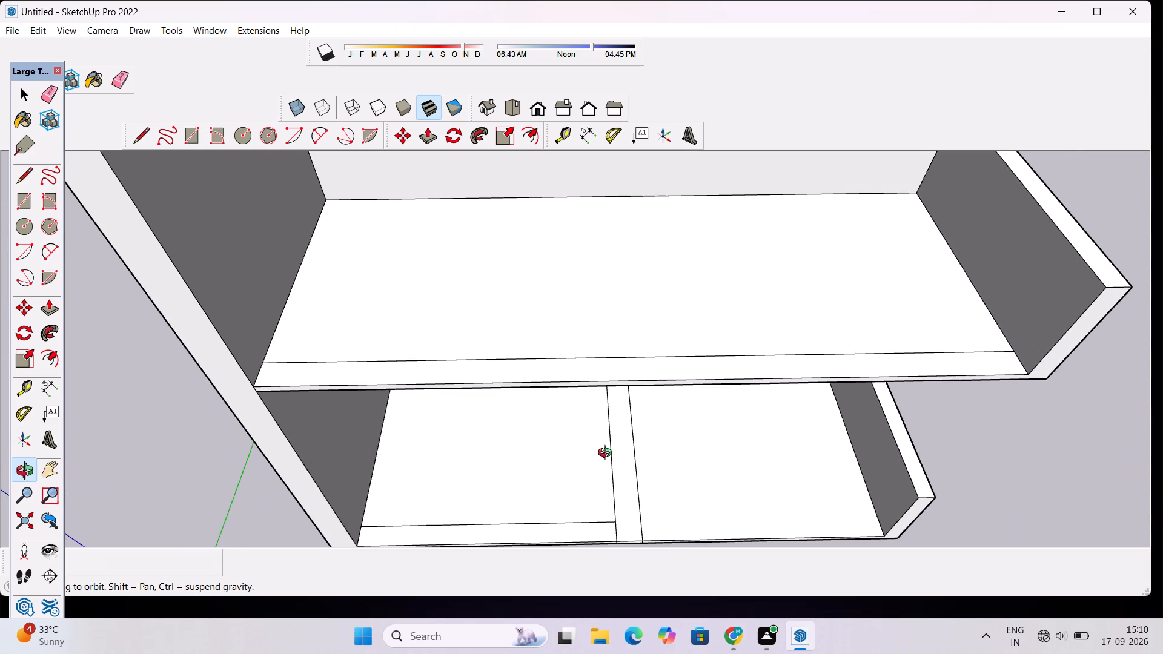
pyautogui.keyDown('shift'); pyautogui.moveTo(608, 456); pyautogui.dragTo(597, 403); pyautogui.keyUp('shift')
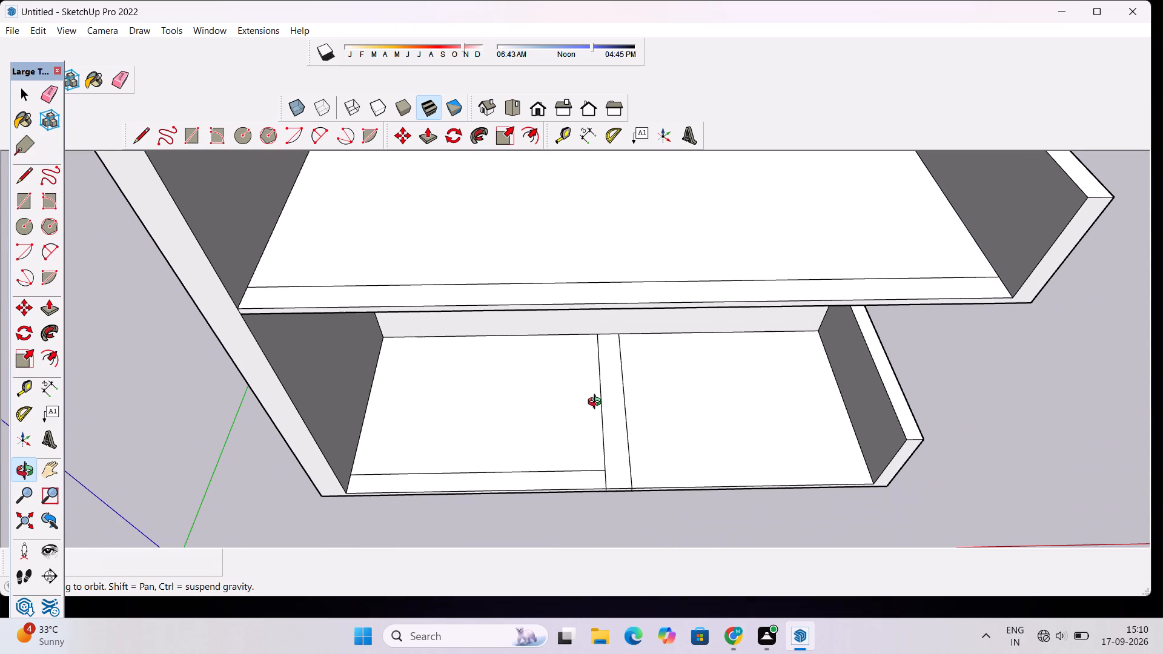
pyautogui.scroll(3, 597, 403)
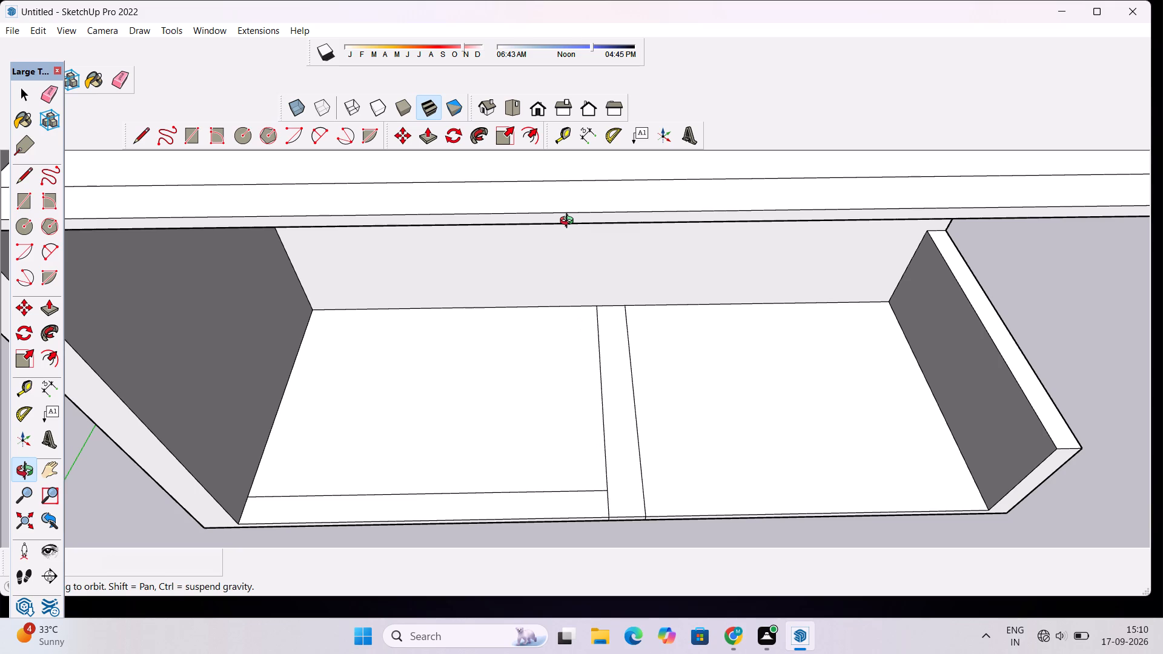
pyautogui.scroll(-3, 569, 222)
pyautogui.scroll(-5, 586, 300)
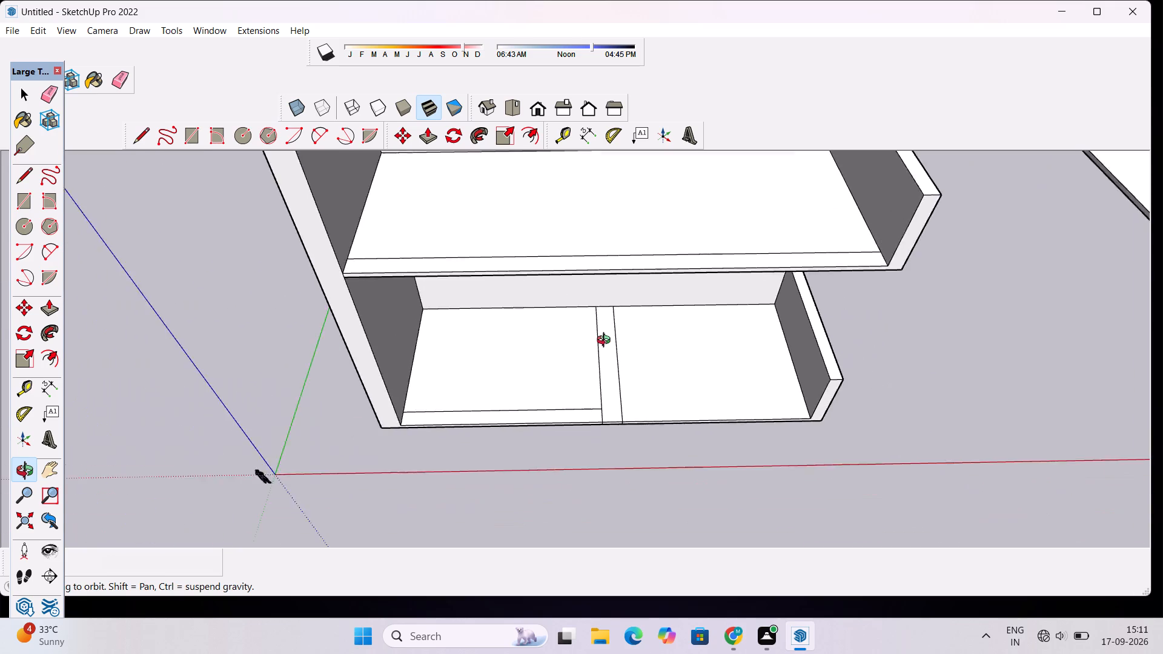
pyautogui.scroll(-2, 606, 342)
pyautogui.scroll(4, 605, 346)
pyautogui.keyDown('shift'); pyautogui.moveTo(604, 346); pyautogui.dragTo(608, 374); pyautogui.keyUp('shift')
pyautogui.scroll(3, 608, 374)
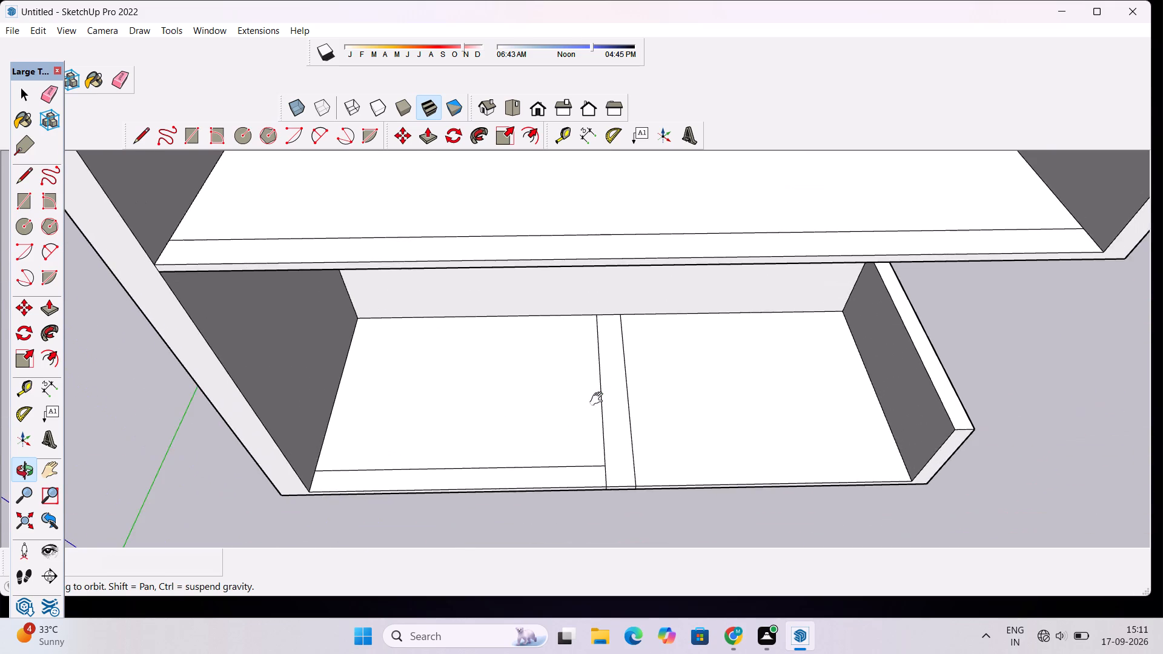
pyautogui.keyDown('shift'); pyautogui.moveTo(599, 399); pyautogui.dragTo(608, 360); pyautogui.keyUp('shift')
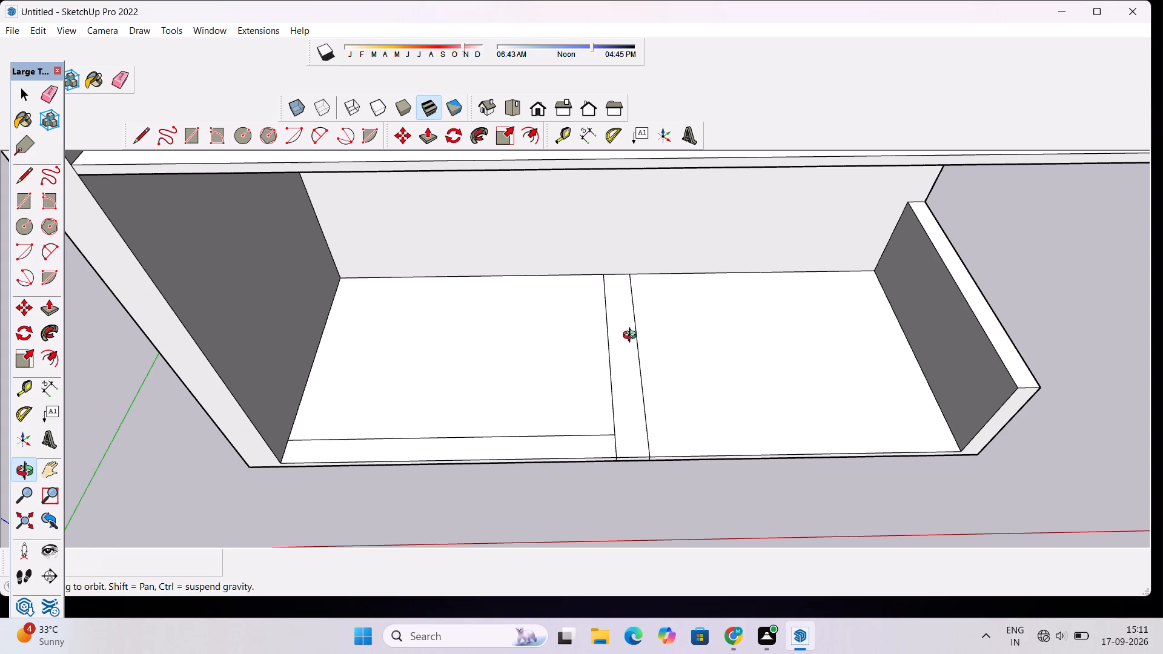
pyautogui.scroll(-3, 632, 337)
pyautogui.moveTo(581, 509); pyautogui.dragTo(571, 486)
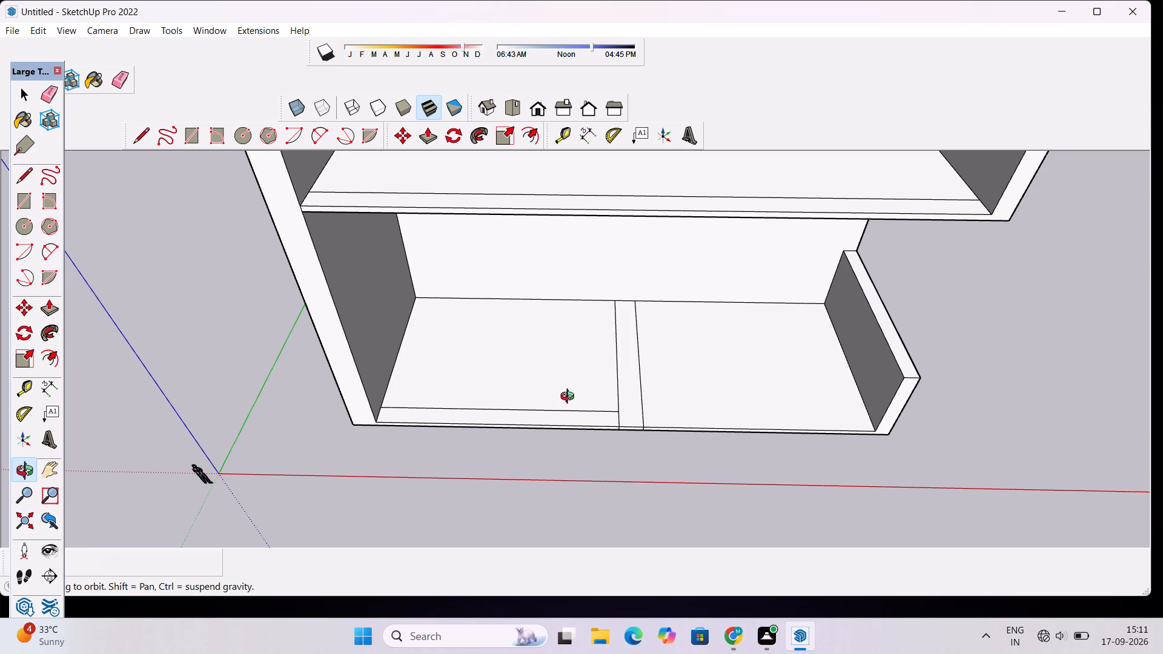
pyautogui.scroll(-3, 569, 397)
pyautogui.moveTo(617, 374); pyautogui.dragTo(603, 414)
pyautogui.scroll(1, 603, 395)
pyautogui.moveTo(640, 414); pyautogui.dragTo(646, 414)
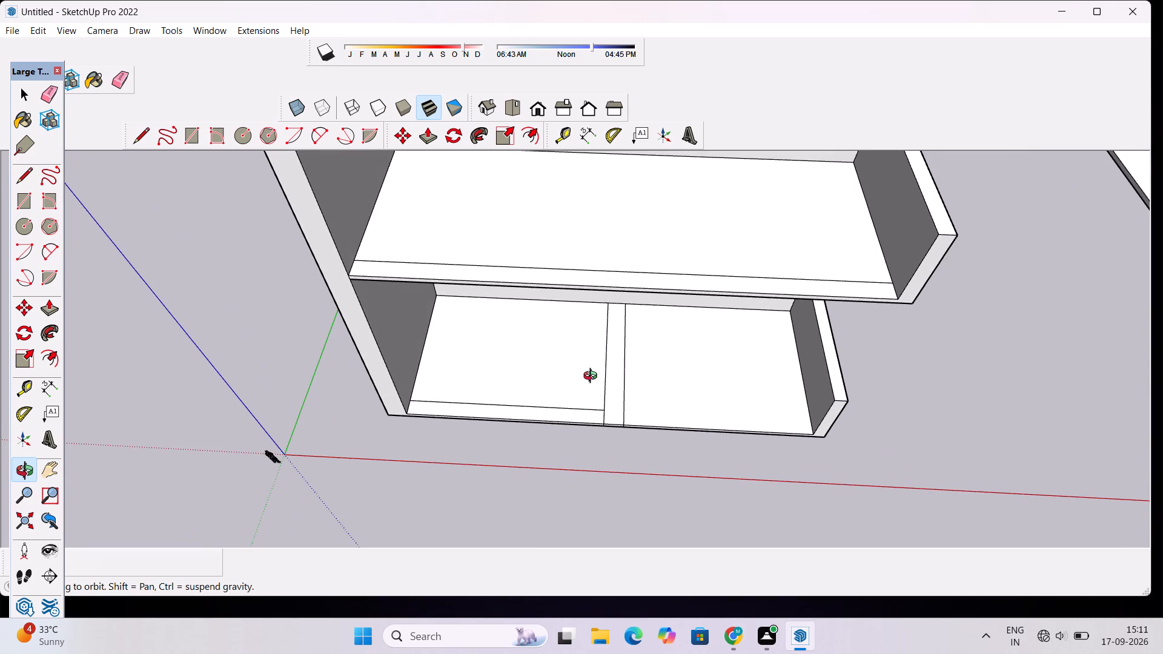
pyautogui.moveTo(609, 337); pyautogui.dragTo(616, 379)
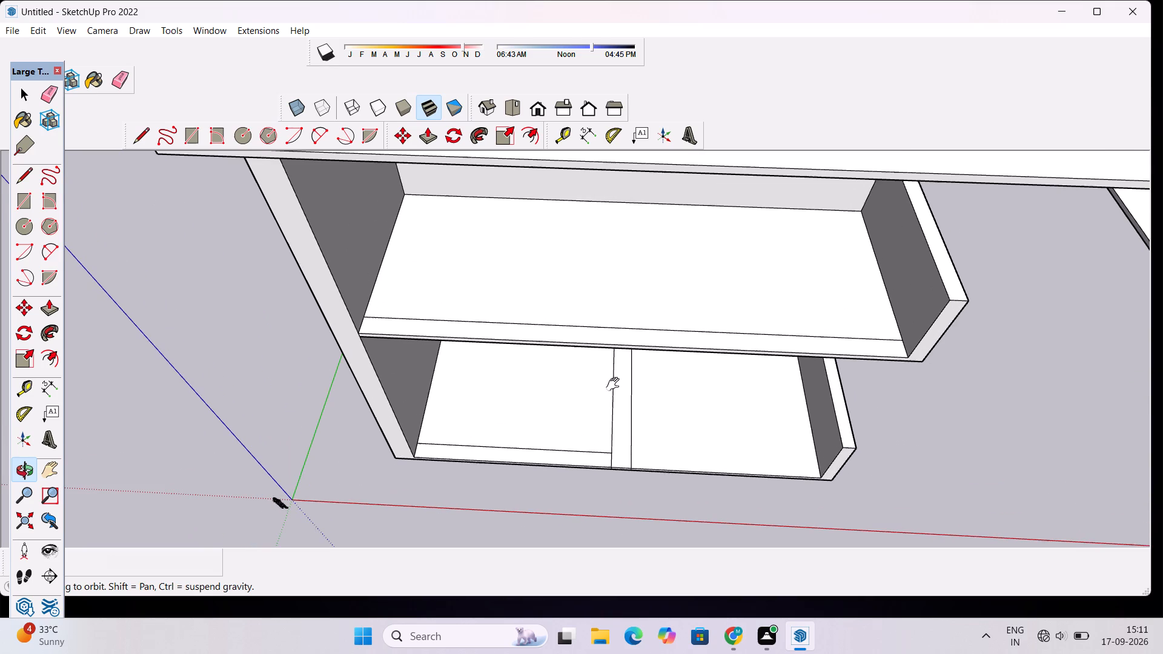
pyautogui.keyDown('shift'); pyautogui.moveTo(615, 385); pyautogui.dragTo(615, 396); pyautogui.keyUp('shift')
pyautogui.scroll(3, 610, 412)
pyautogui.moveTo(612, 425); pyautogui.dragTo(638, 409)
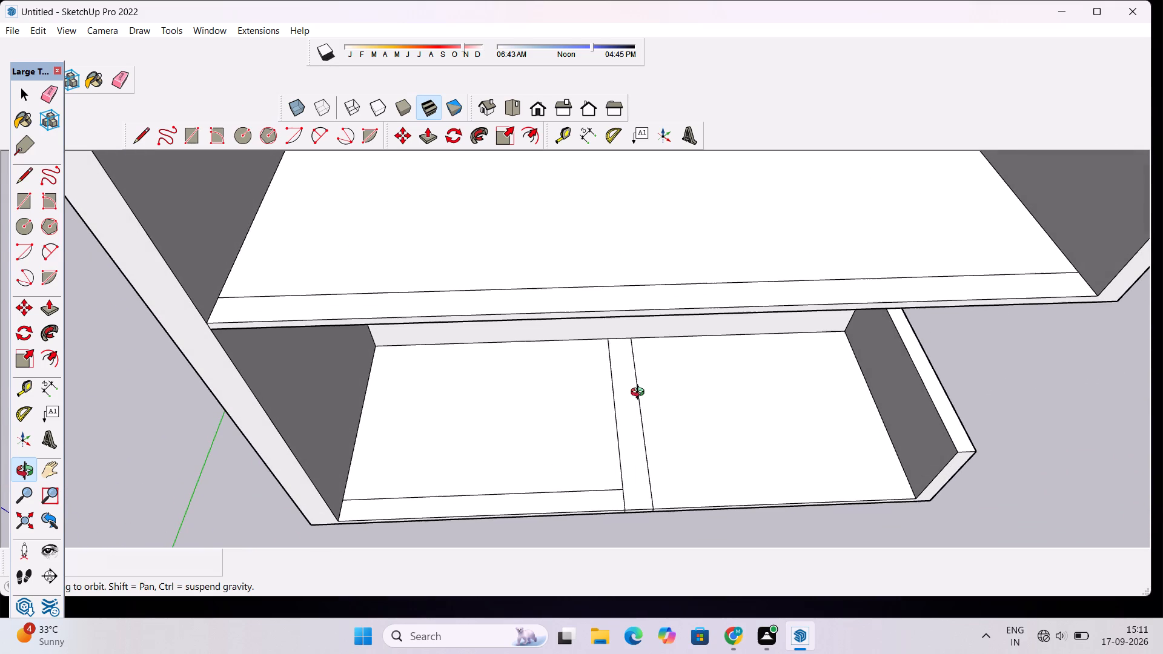
pyautogui.keyDown('shift'); pyautogui.moveTo(638, 388); pyautogui.dragTo(626, 429); pyautogui.keyUp('shift')
pyautogui.scroll(-5, 623, 424)
pyautogui.keyDown('shift'); pyautogui.moveTo(615, 451); pyautogui.dragTo(608, 422); pyautogui.keyUp('shift')
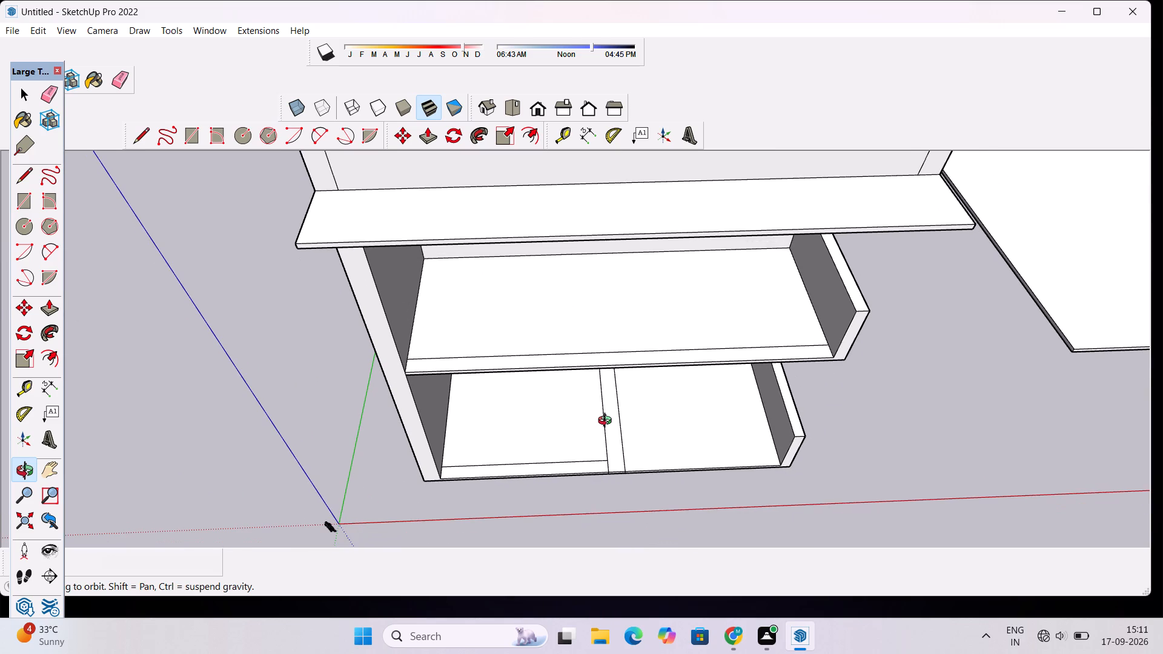
# Place a guide parallel to the lower strip's long edge, about 51' 2" away, on the front line of the open-front floor above.
pyautogui.press('t')
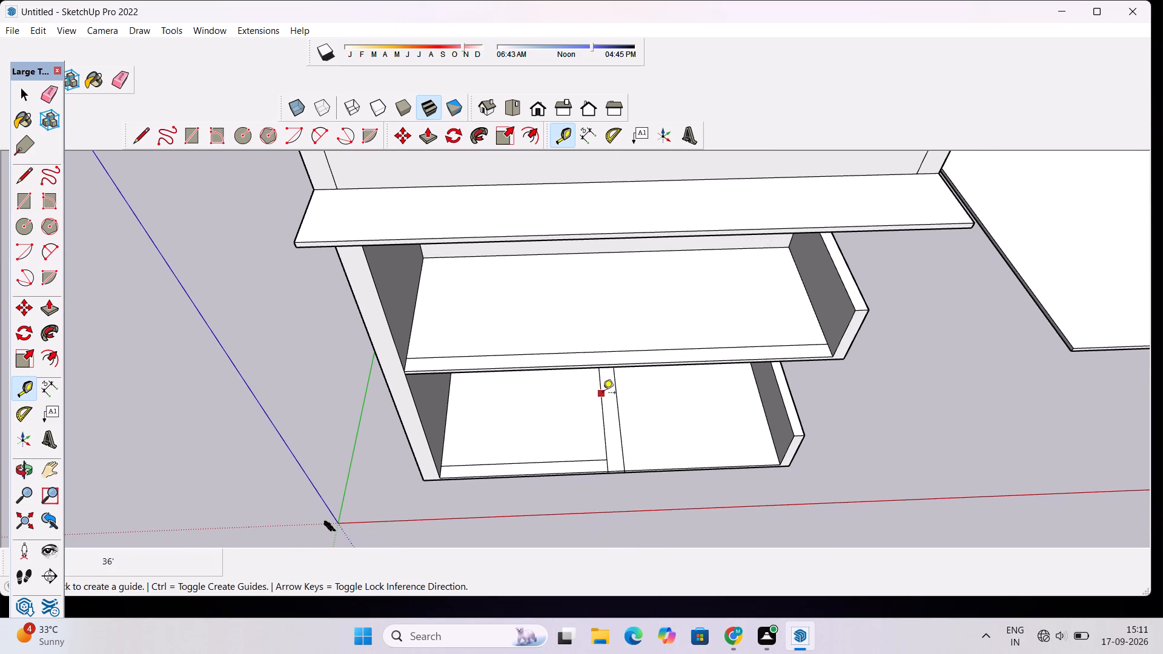
pyautogui.click(603, 394)
pyautogui.scroll(2, 597, 353)
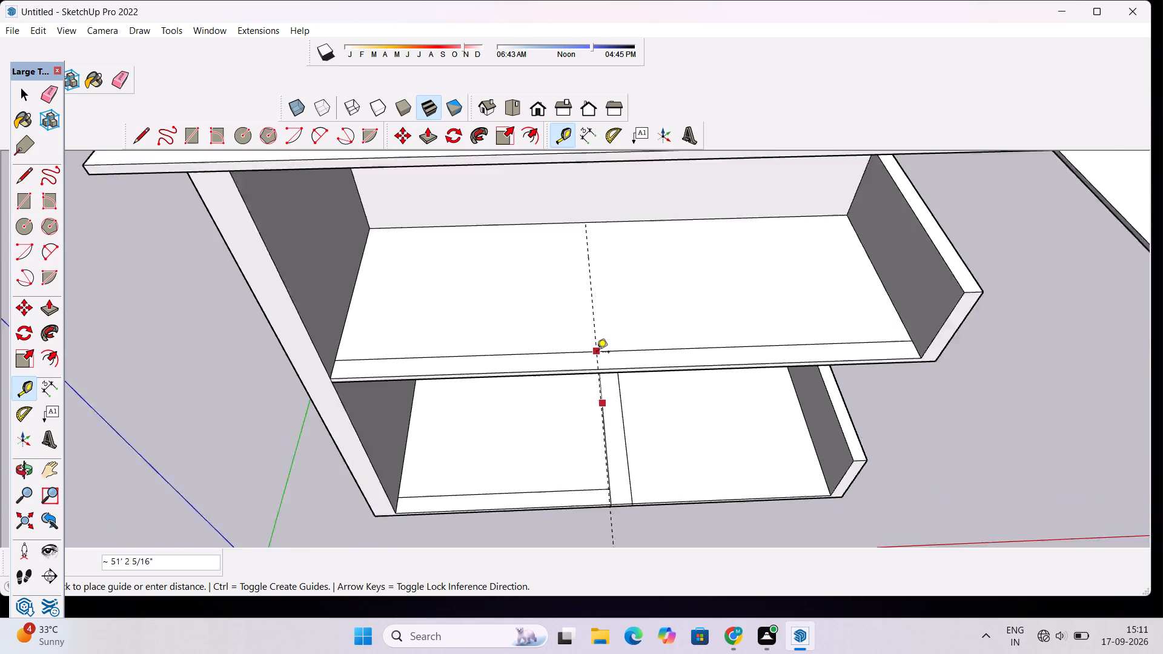
pyautogui.scroll(6, 597, 353)
pyautogui.click(600, 353)
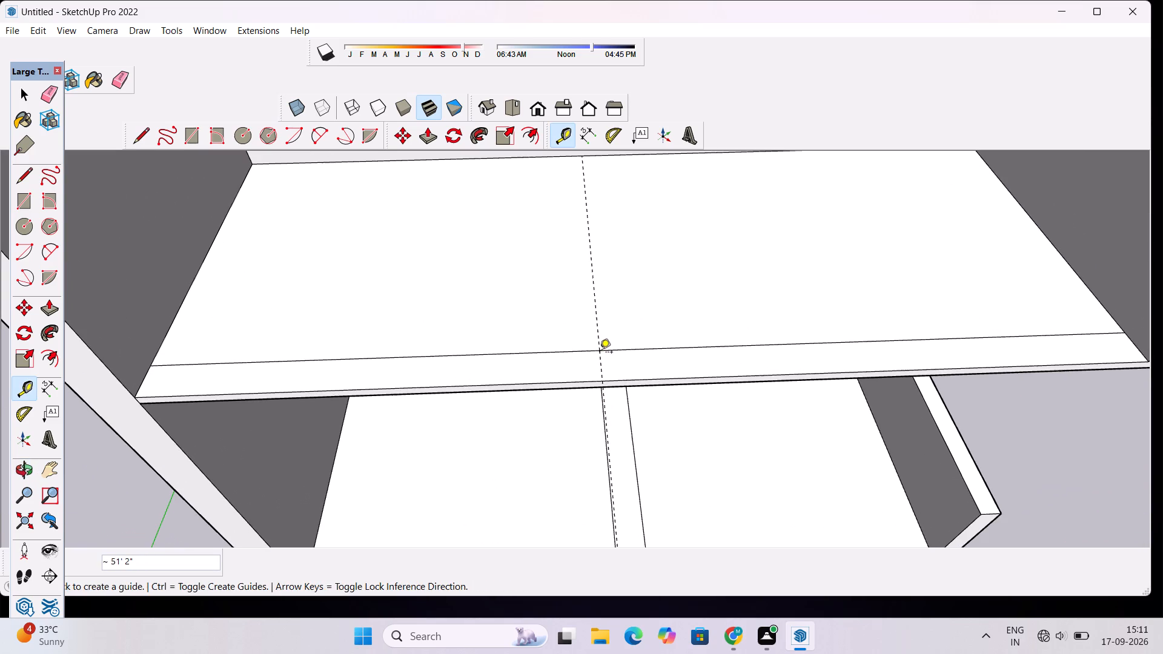
pyautogui.press('space')
# Examine from several angles how the new guide on the upper open-front floor lines up with the lower floor's strip.
pyautogui.press('o')
pyautogui.moveTo(648, 353); pyautogui.dragTo(539, 344)
pyautogui.scroll(-9, 539, 339)
pyautogui.moveTo(518, 349); pyautogui.dragTo(580, 374)
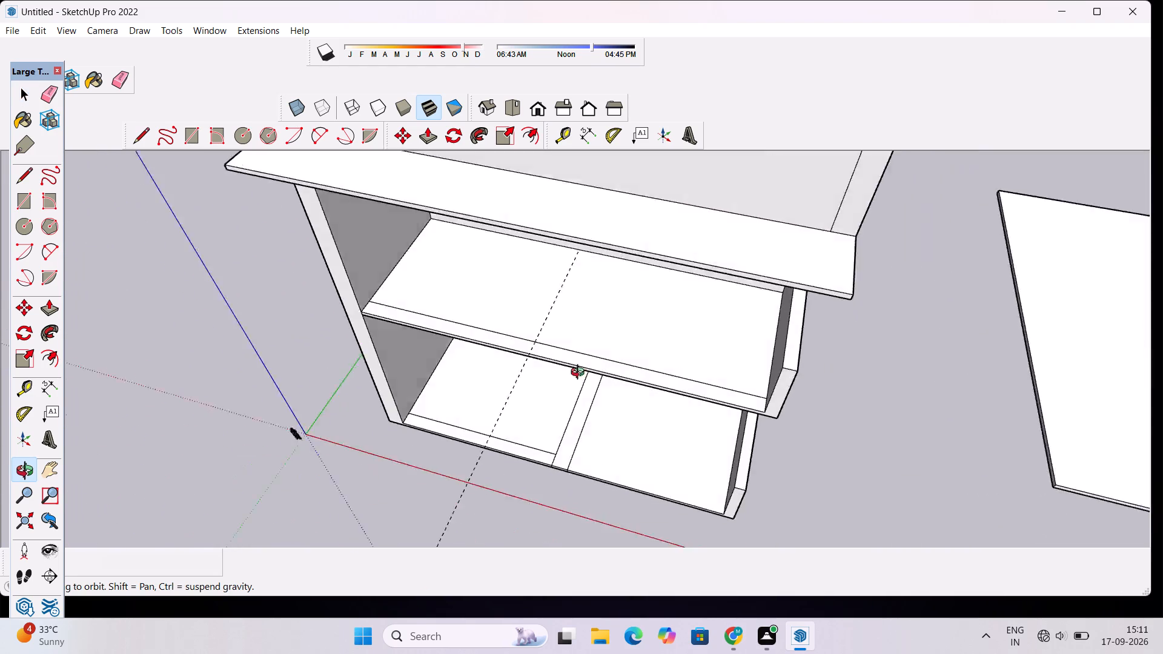
pyautogui.moveTo(580, 374); pyautogui.dragTo(645, 386)
pyautogui.scroll(-3, 622, 385)
pyautogui.moveTo(573, 401); pyautogui.dragTo(642, 363)
pyautogui.scroll(3, 642, 360)
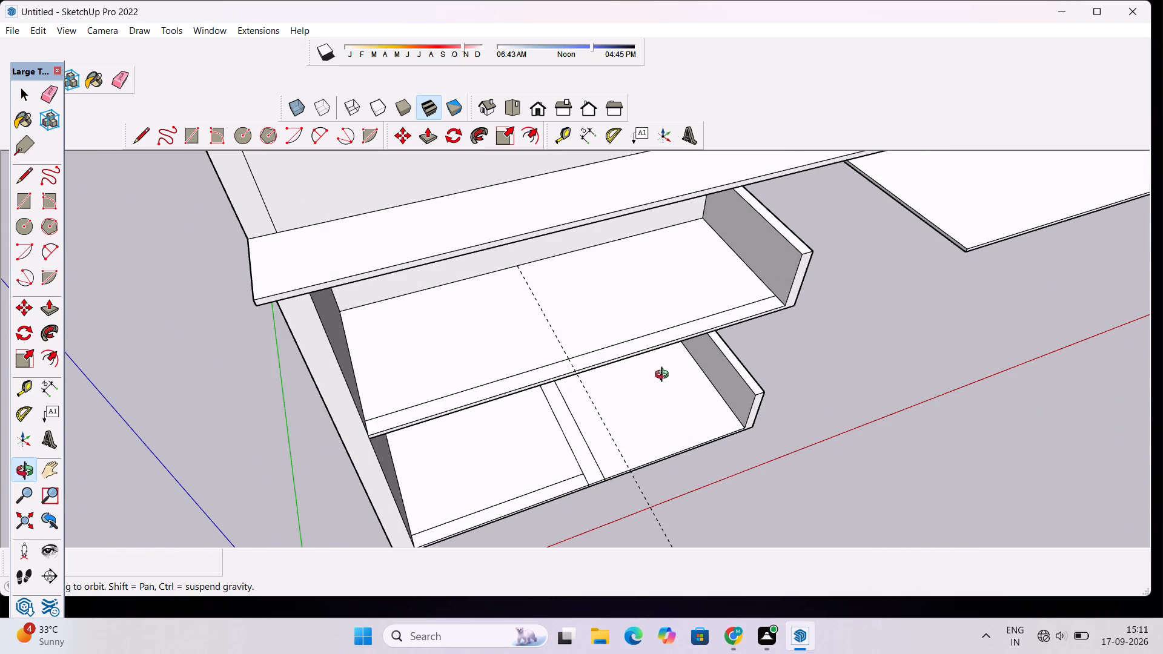
pyautogui.moveTo(668, 428); pyautogui.dragTo(597, 398)
pyautogui.scroll(-5, 576, 369)
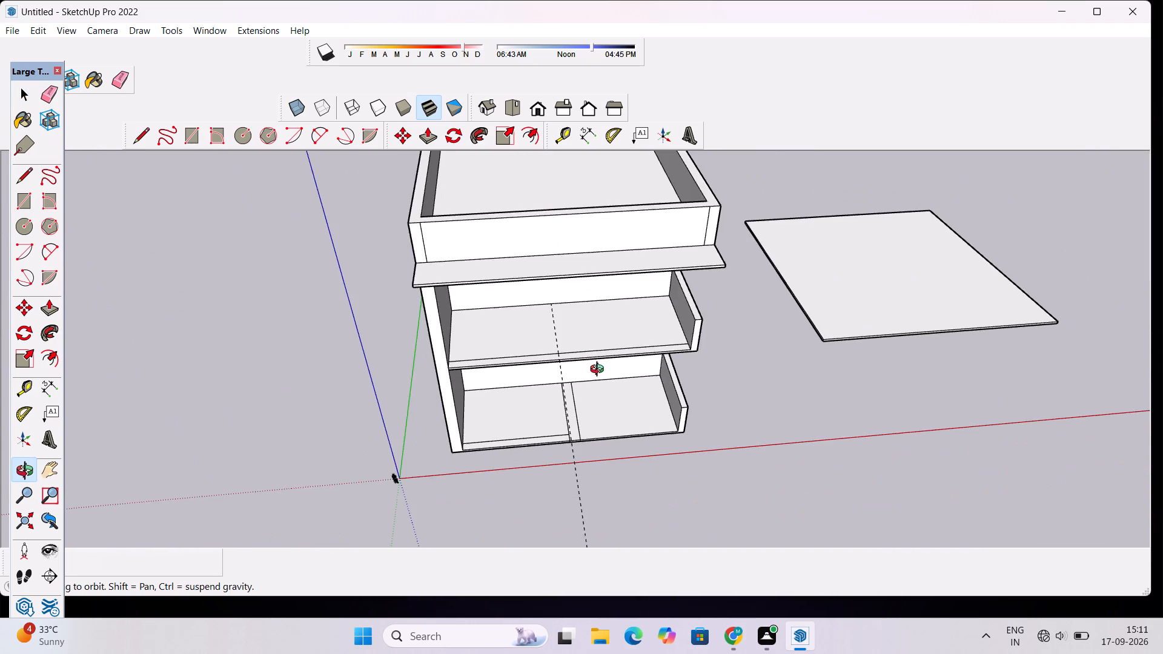
# Undo the last guide placed on the upper open-front floor.
pyautogui.moveTo(600, 371); pyautogui.dragTo(562, 439)
pyautogui.scroll(4, 543, 444)
pyautogui.keyDown('shift'); pyautogui.click(555, 397); pyautogui.keyUp('shift')
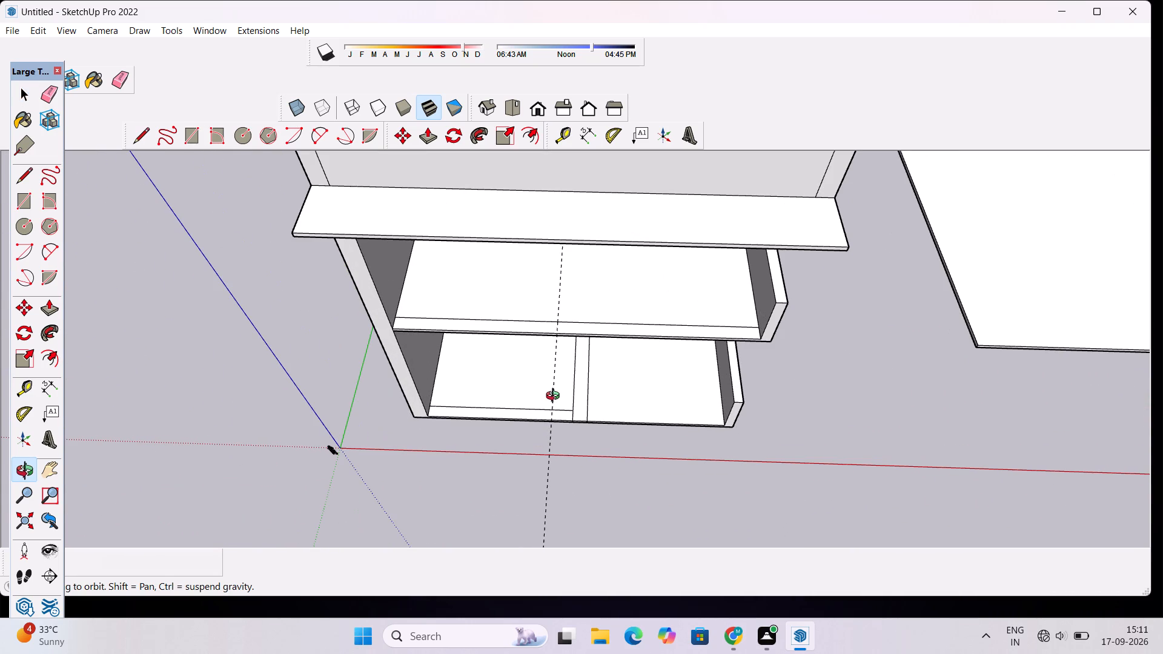
pyautogui.scroll(2, 557, 397)
pyautogui.moveTo(597, 446); pyautogui.dragTo(558, 381)
pyautogui.hotkey('ctrl', 'z')
# Place a guide on the upper open-front floor, parallel to its left side wall's inner base edge and 50' away.
pyautogui.moveTo(566, 388); pyautogui.dragTo(609, 485)
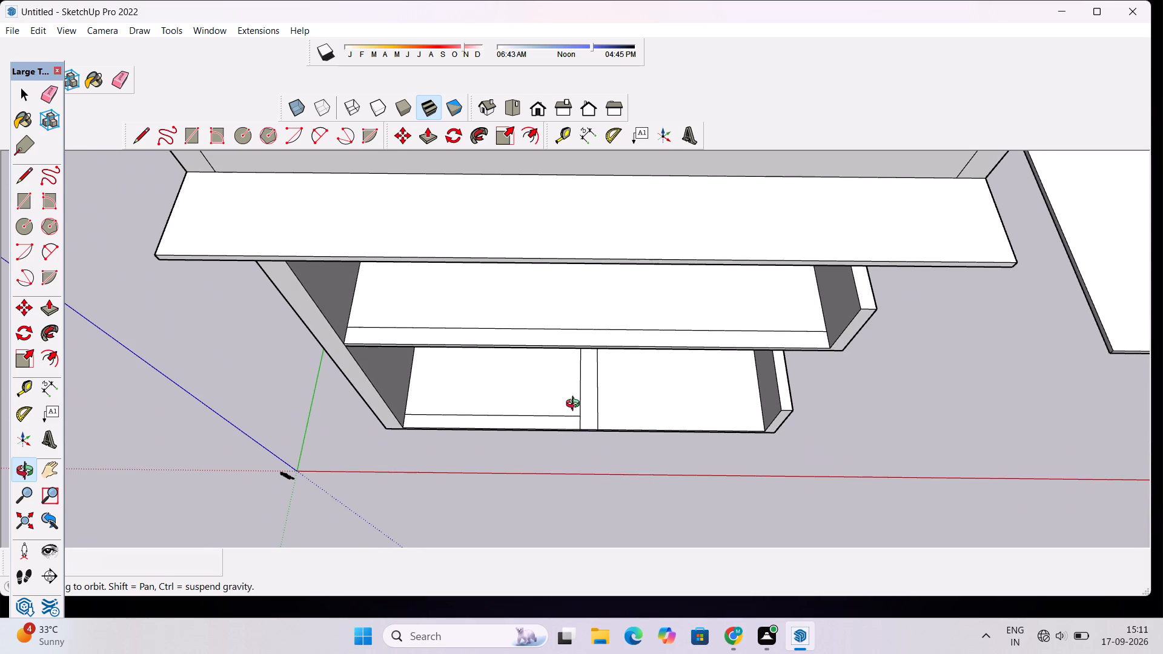
pyautogui.press('t')
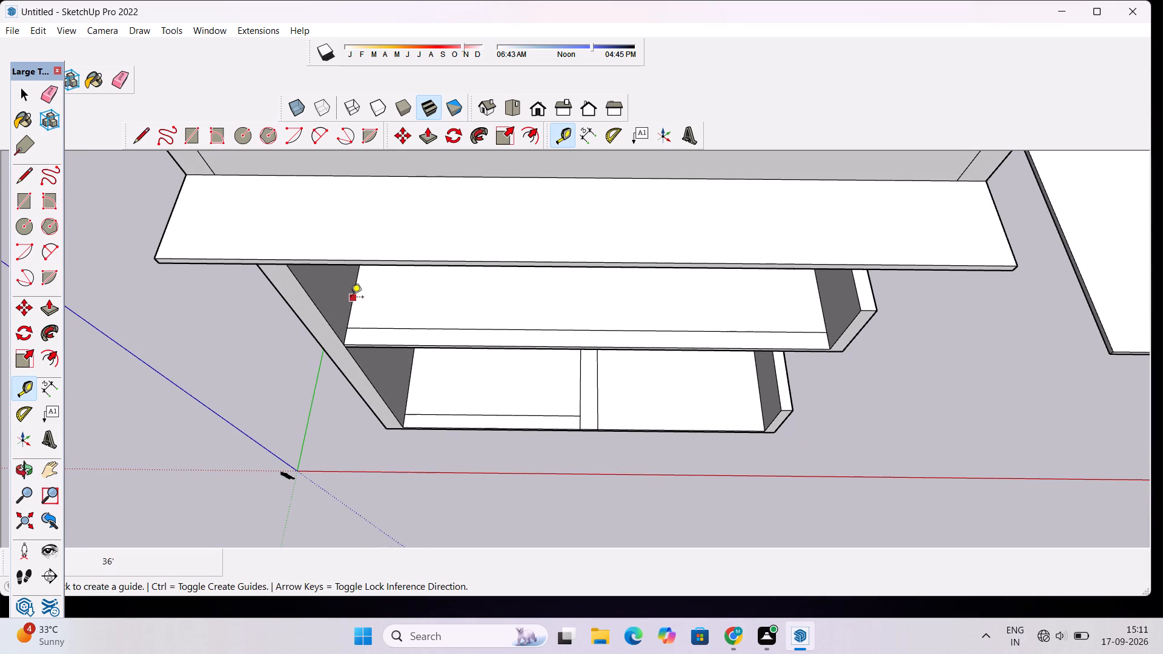
pyautogui.moveTo(354, 303); pyautogui.dragTo(452, 326)
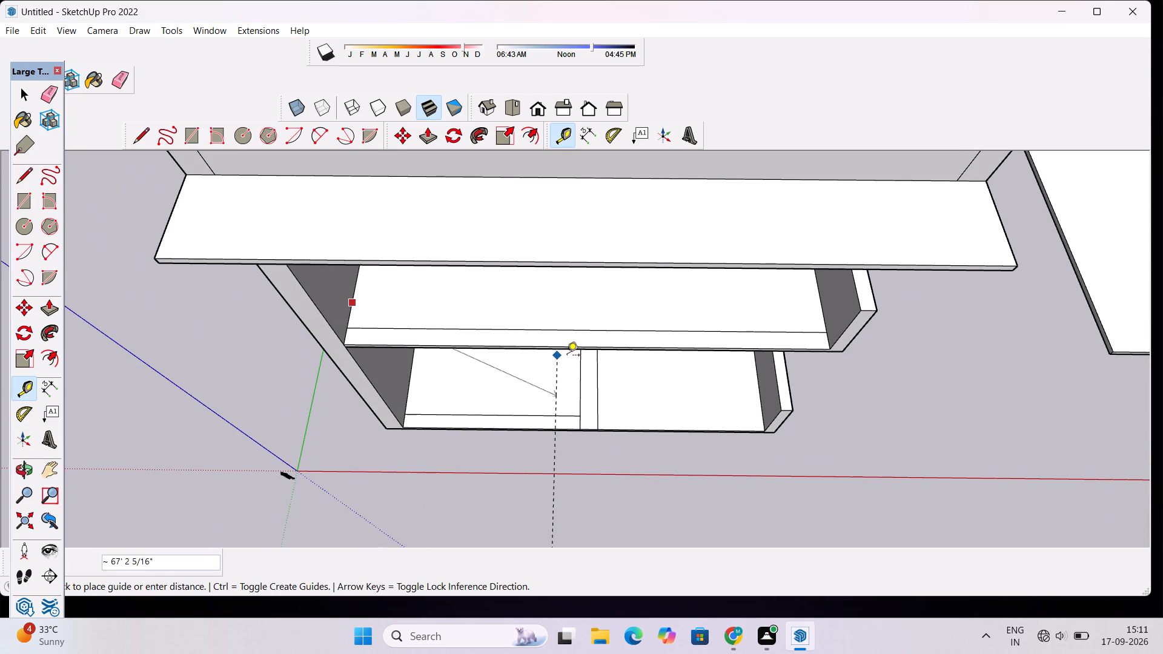
pyautogui.scroll(4, 582, 417)
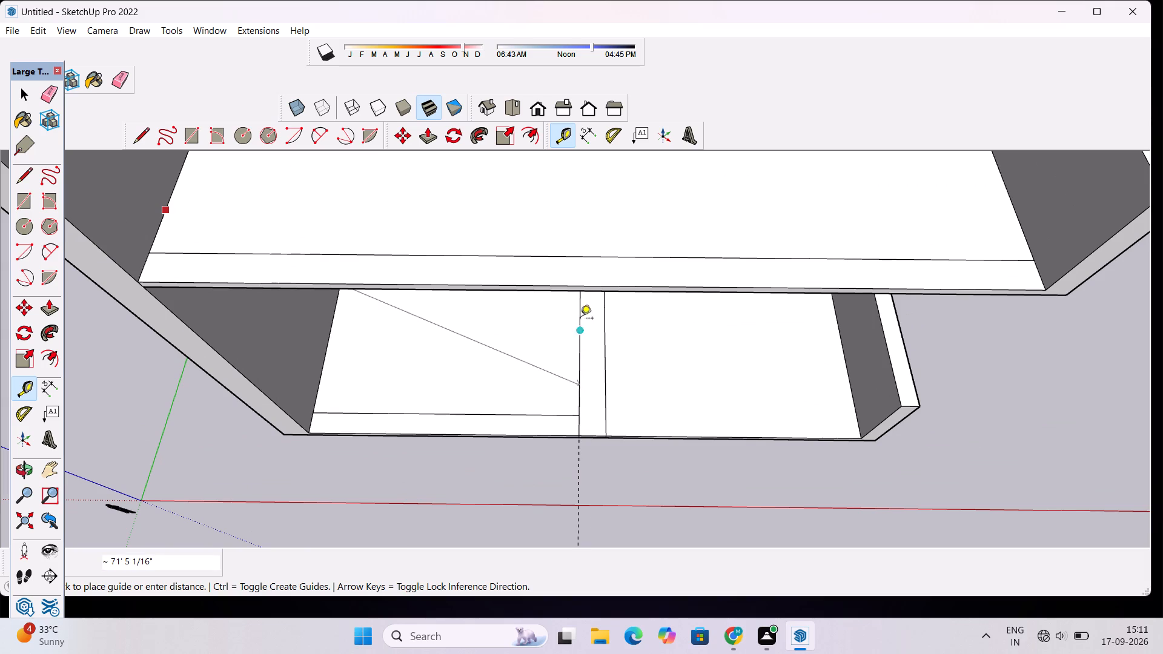
pyautogui.click(581, 255)
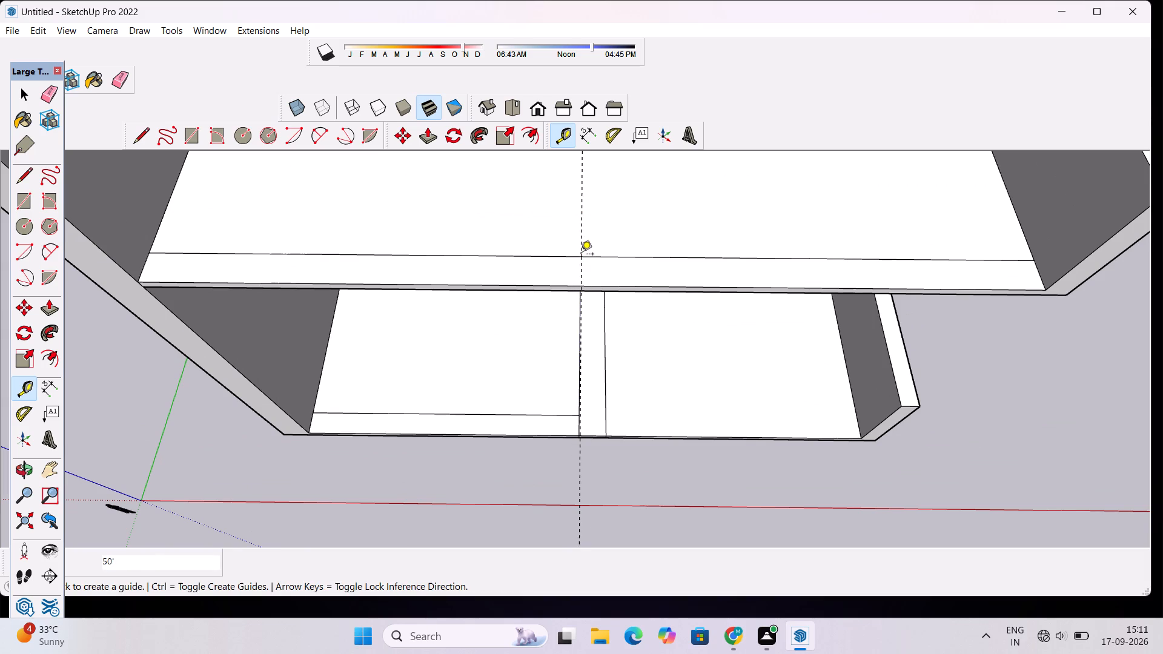
# Draw a 40' dividing line along the guide on the upper open-front floor, from the back wall to the front edge.
pyautogui.press('space')
pyautogui.write('l')
pyautogui.scroll(-5, 572, 314)
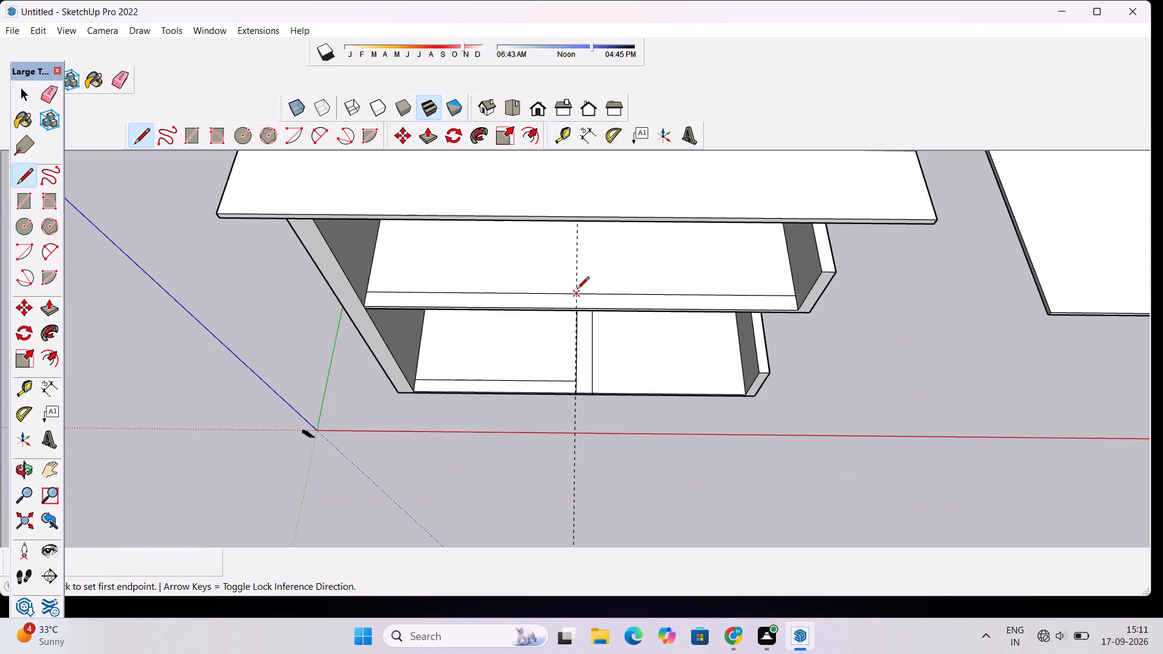
pyautogui.press('o')
pyautogui.moveTo(571, 371); pyautogui.dragTo(559, 282)
pyautogui.scroll(2, 566, 269)
pyautogui.keyDown('shift'); pyautogui.moveTo(575, 241); pyautogui.dragTo(575, 288); pyautogui.keyUp('shift')
pyautogui.scroll(2, 574, 279)
pyautogui.moveTo(577, 280); pyautogui.dragTo(591, 305)
pyautogui.press('l')
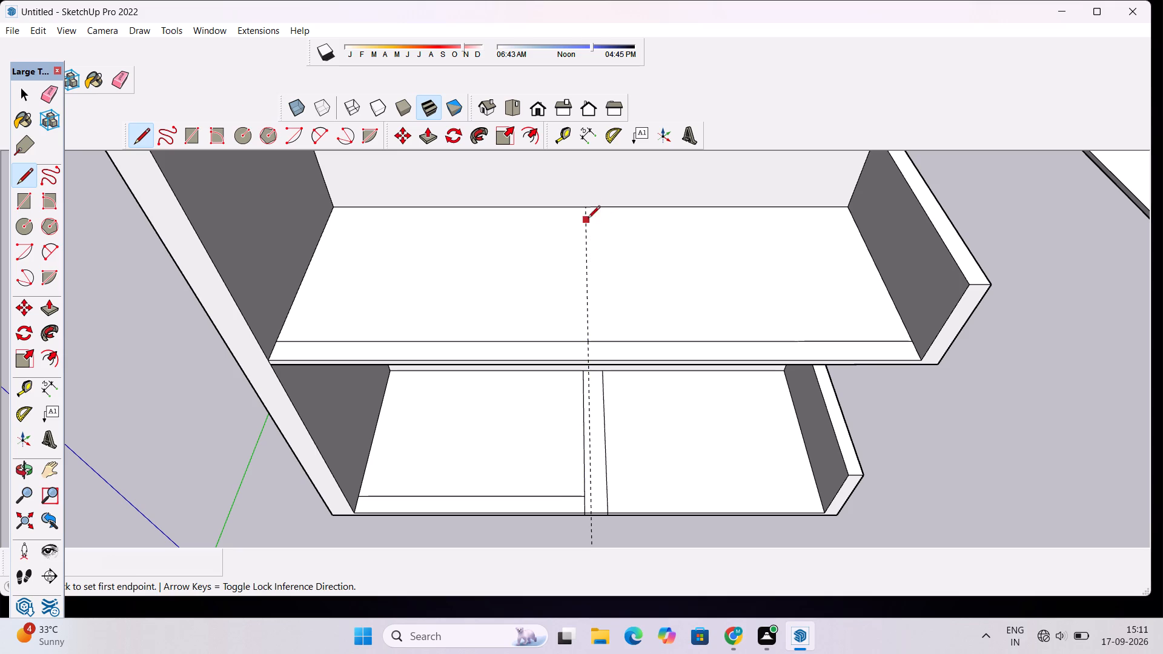
pyautogui.click(587, 208)
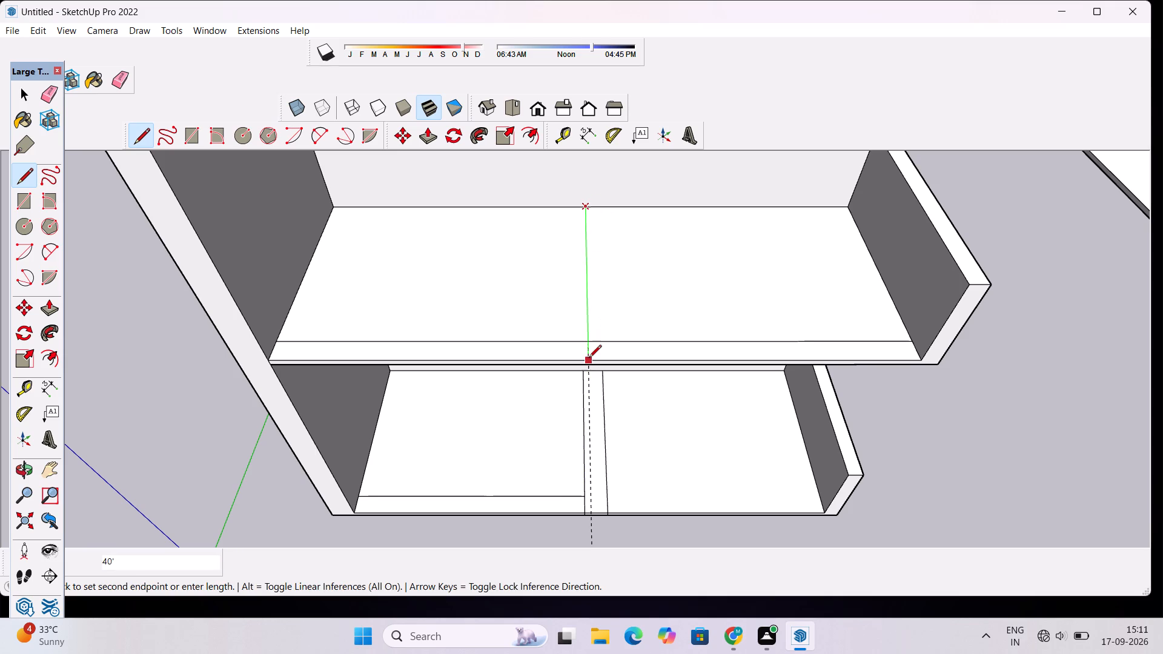
pyautogui.click(589, 358)
pyautogui.press('space')
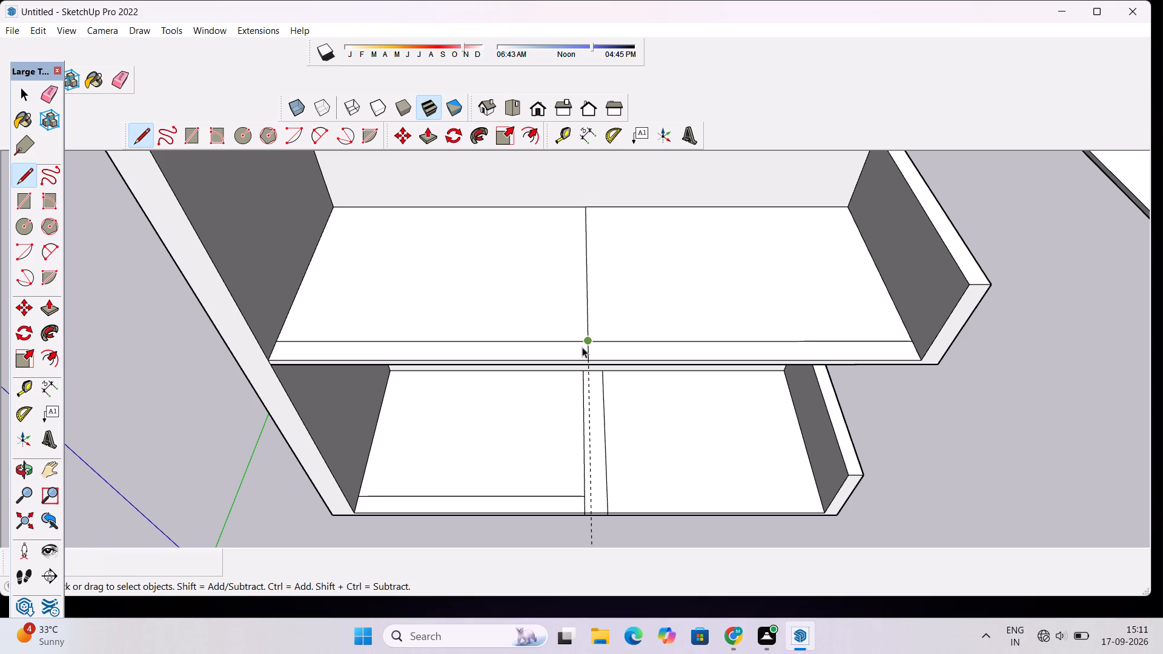
# Erase the guide running along the upper open-front floor's new dividing line.
pyautogui.press('o')
pyautogui.scroll(-4, 557, 322)
pyautogui.keyDown('shift'); pyautogui.moveTo(621, 332); pyautogui.dragTo(520, 348); pyautogui.keyUp('shift')
pyautogui.scroll(-5, 520, 348)
pyautogui.moveTo(538, 368); pyautogui.dragTo(474, 381)
pyautogui.keyDown('shift'); pyautogui.moveTo(474, 381); pyautogui.dragTo(474, 371); pyautogui.keyUp('shift')
pyautogui.press('e')
pyautogui.moveTo(450, 440); pyautogui.dragTo(399, 461)
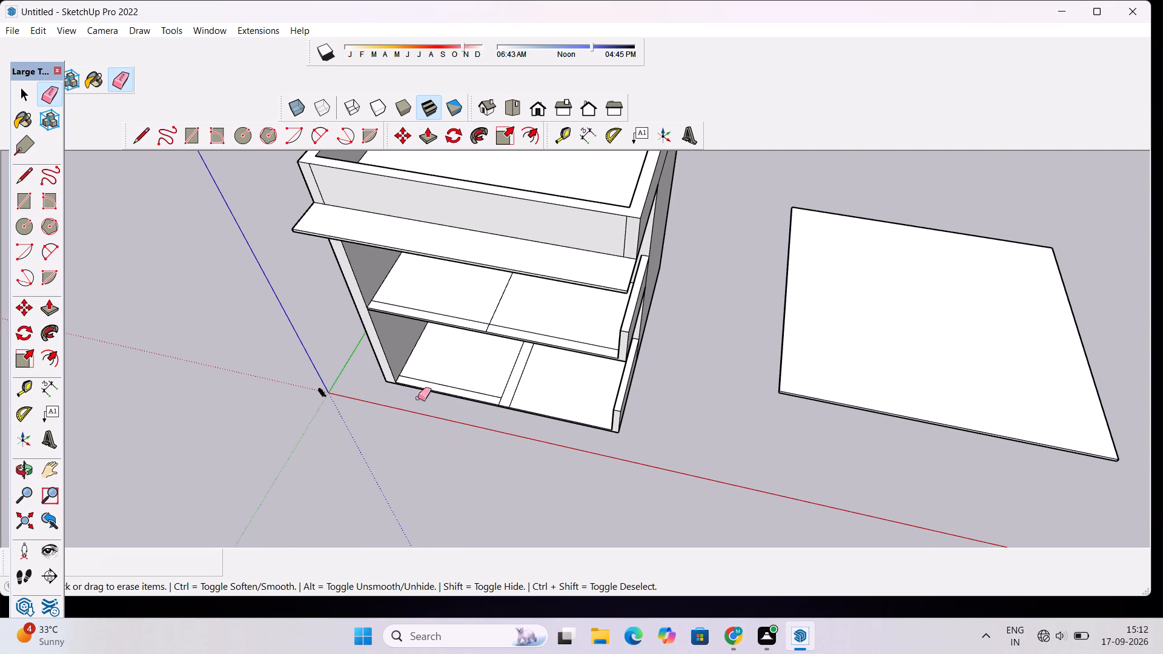
# Examine from several angles the upper open-front floor's dividing line against the lower floor's partition strip.
pyautogui.press('o')
pyautogui.scroll(3, 494, 342)
pyautogui.moveTo(434, 335); pyautogui.dragTo(508, 347)
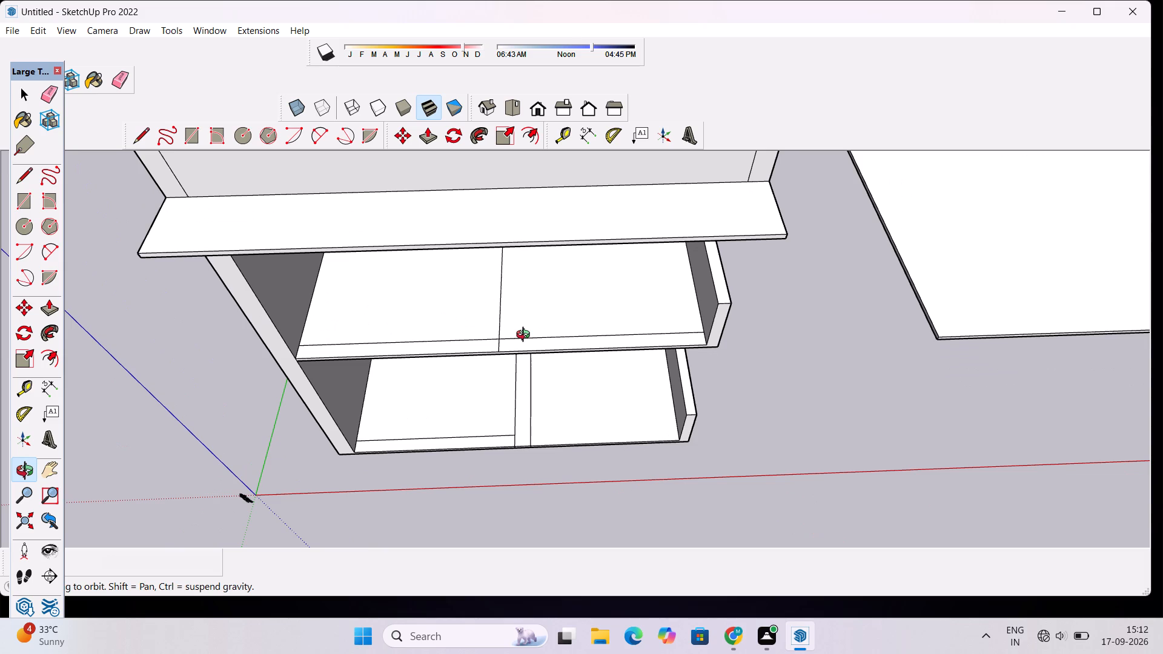
pyautogui.scroll(-4, 532, 320)
pyautogui.moveTo(538, 360); pyautogui.dragTo(525, 326)
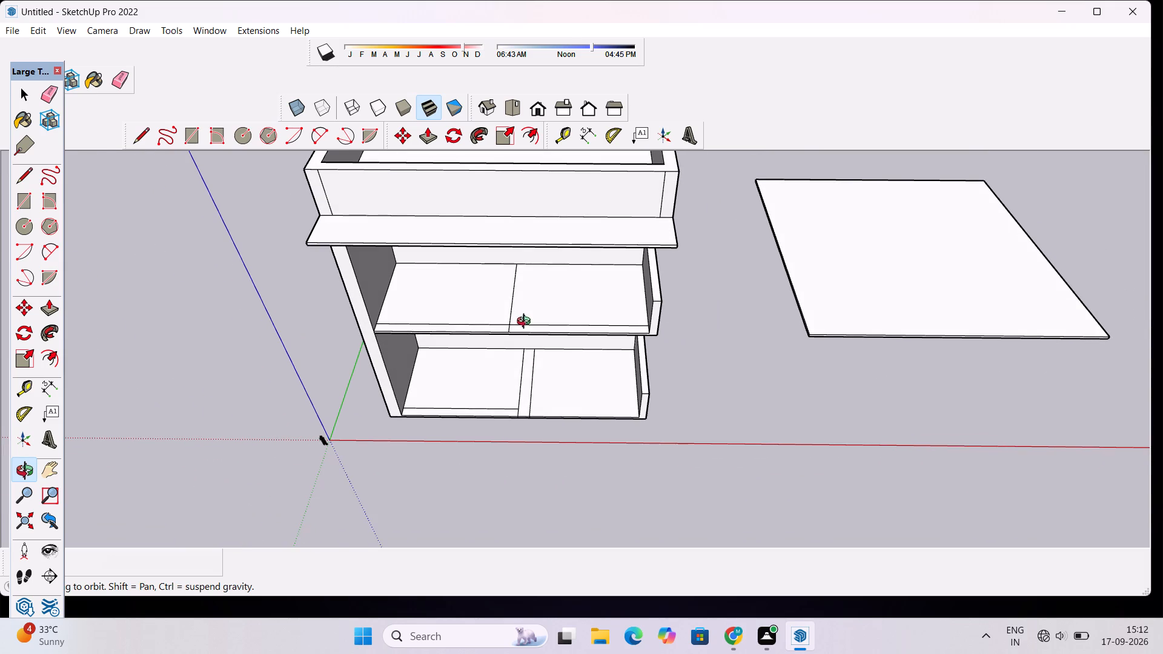
pyautogui.scroll(-4, 644, 409)
pyautogui.keyDown('shift'); pyautogui.moveTo(545, 353); pyautogui.dragTo(763, 312); pyautogui.keyUp('shift')
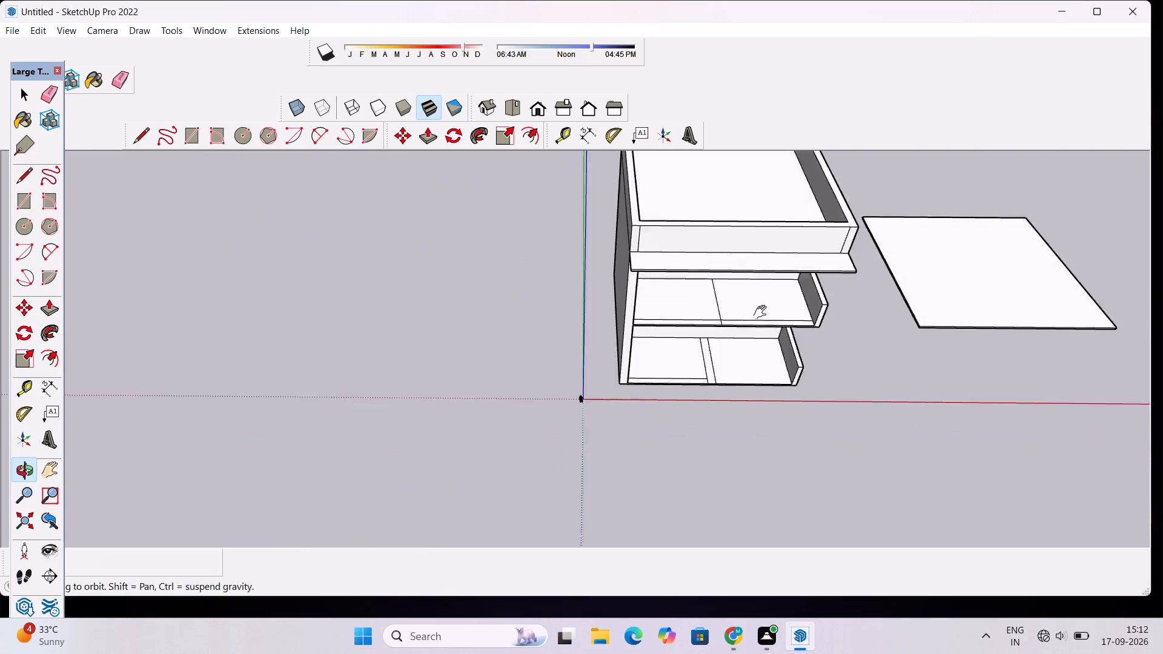
pyautogui.keyDown('shift'); pyautogui.moveTo(763, 312); pyautogui.dragTo(770, 312); pyautogui.keyUp('shift')
pyautogui.scroll(-2, 813, 349)
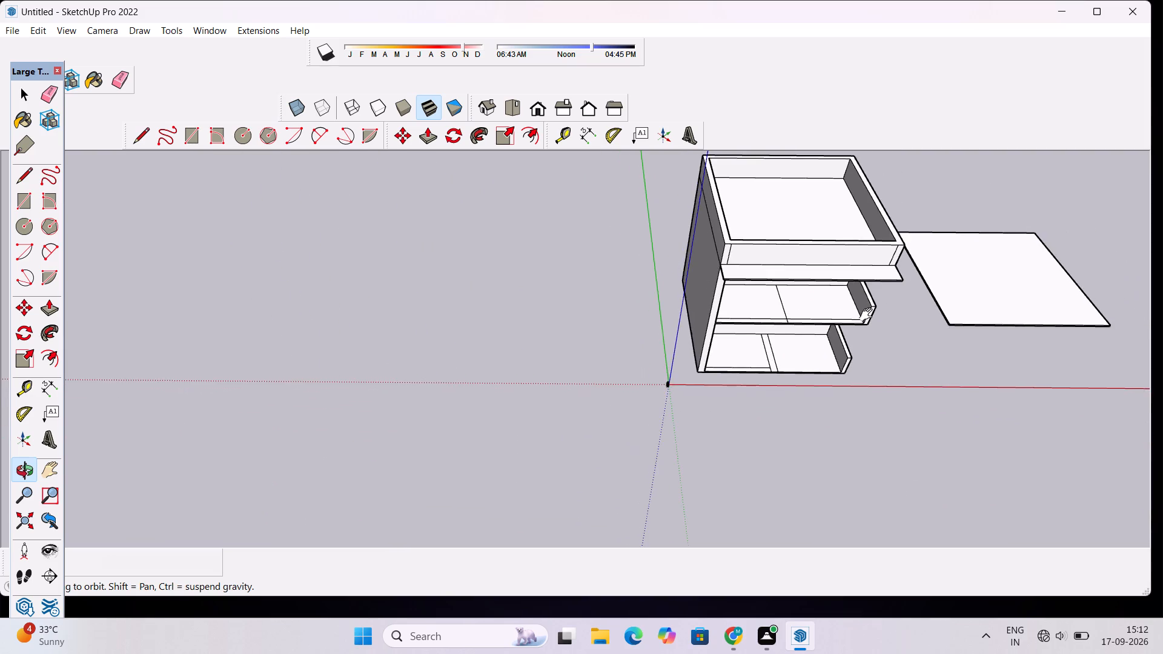
pyautogui.keyDown('shift'); pyautogui.moveTo(869, 315); pyautogui.dragTo(729, 363); pyautogui.keyUp('shift')
pyautogui.scroll(8, 701, 419)
pyautogui.keyDown('shift'); pyautogui.moveTo(707, 392); pyautogui.dragTo(752, 441); pyautogui.keyUp('shift')
pyautogui.scroll(-3, 752, 441)
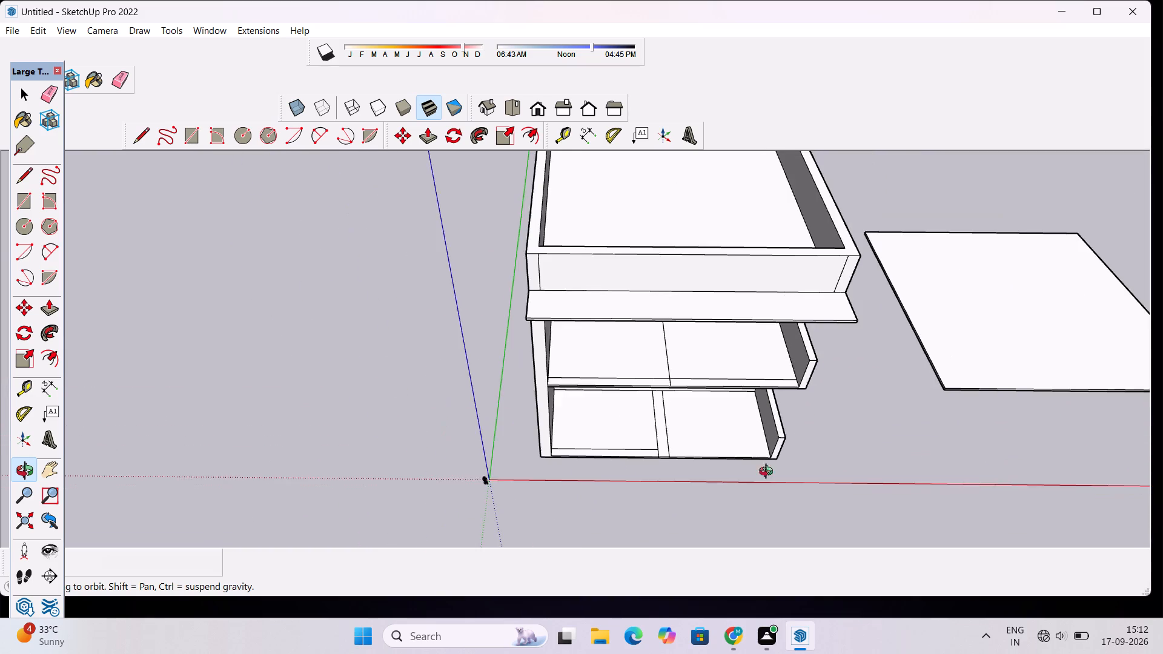
pyautogui.moveTo(778, 504); pyautogui.dragTo(654, 494)
pyautogui.scroll(8, 625, 403)
pyautogui.moveTo(646, 430); pyautogui.dragTo(745, 469)
pyautogui.scroll(2, 724, 461)
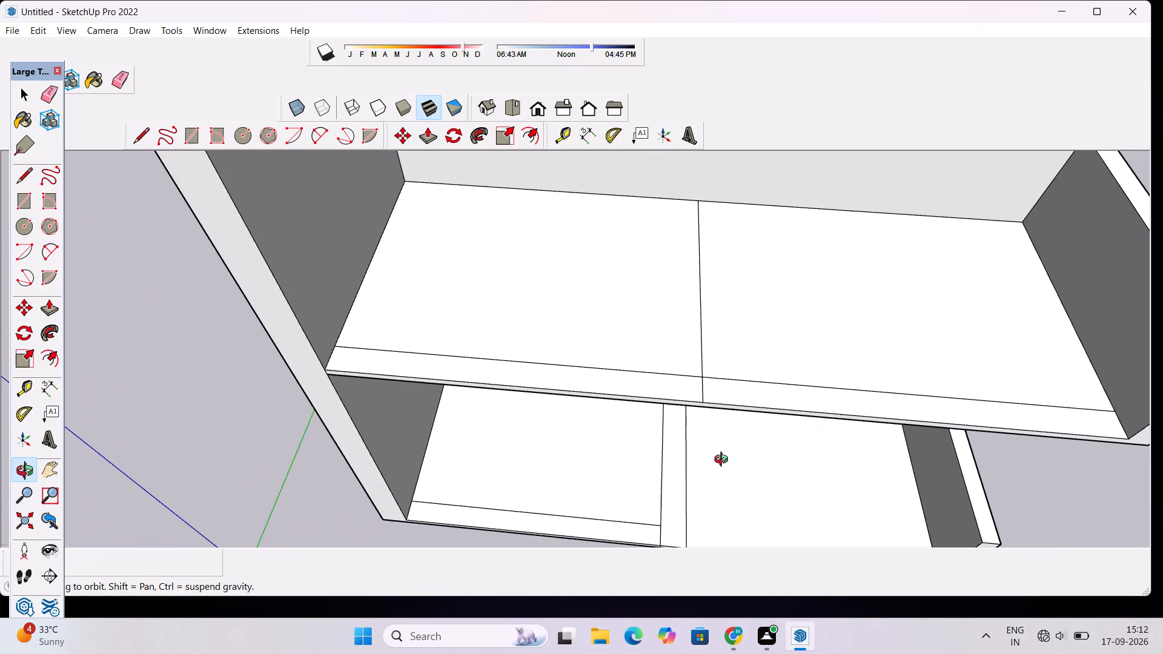
pyautogui.keyDown('shift'); pyautogui.moveTo(723, 457); pyautogui.dragTo(767, 459); pyautogui.keyUp('shift')
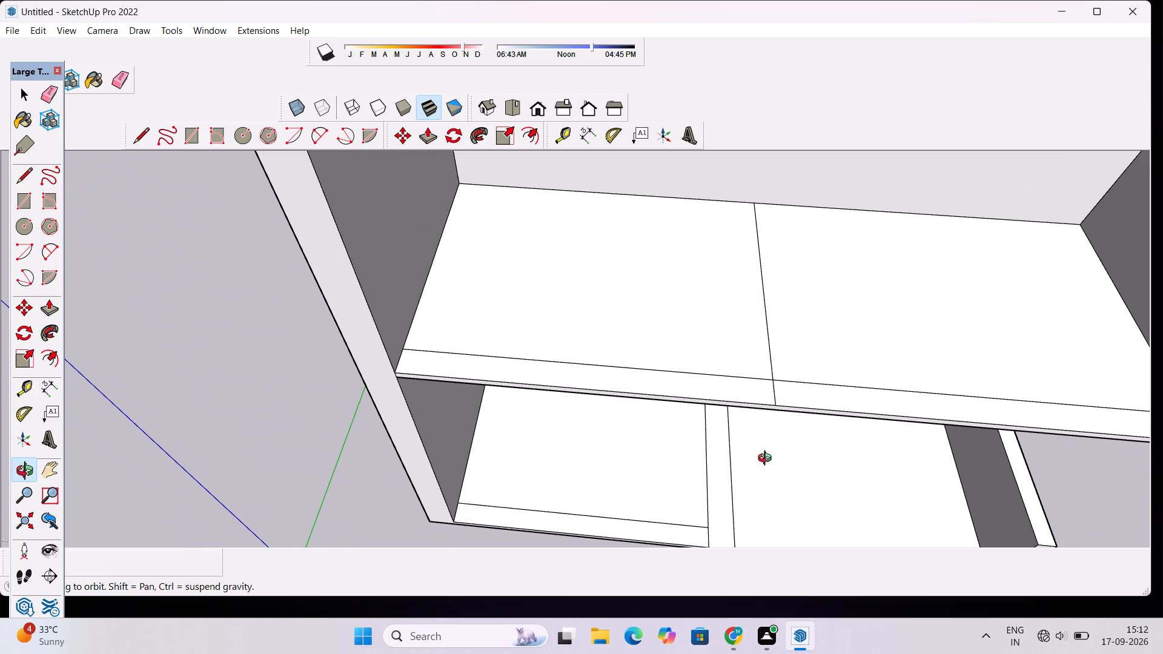
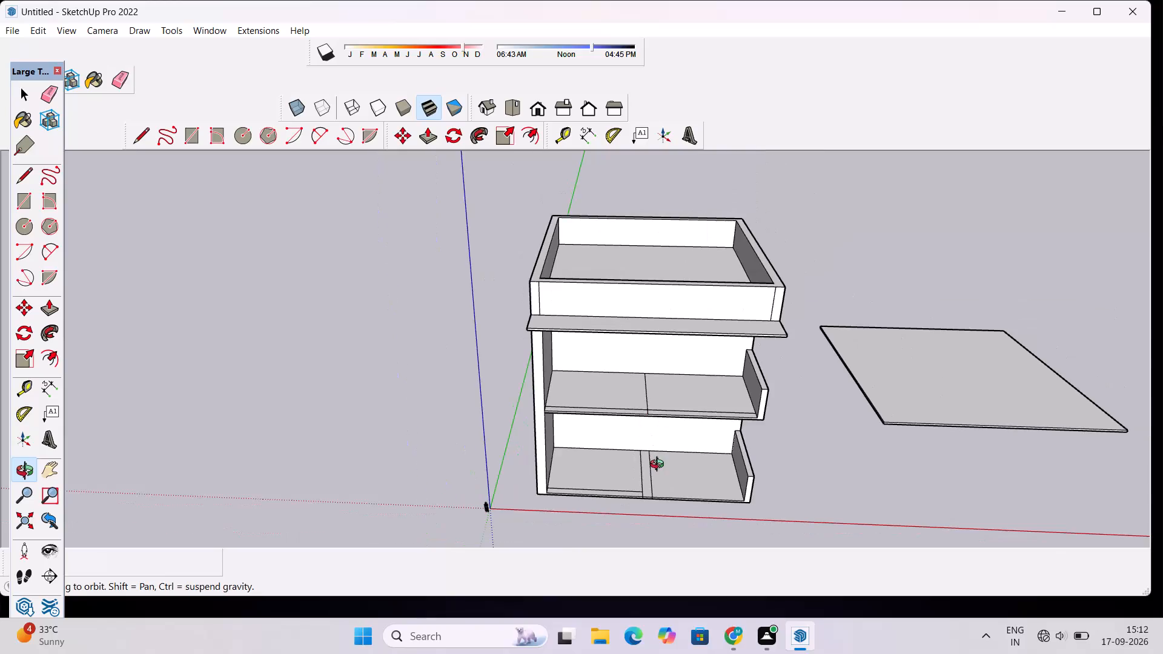
# Examine the two open-front floors from several angles, comparing the upper floor's dividing line with the lower floor's partition strip.
pyautogui.scroll(-3, 667, 408)
pyautogui.keyDown('shift'); pyautogui.moveTo(677, 398); pyautogui.dragTo(677, 466); pyautogui.keyUp('shift')
pyautogui.scroll(-4, 677, 339)
pyautogui.moveTo(691, 405); pyautogui.dragTo(689, 428)
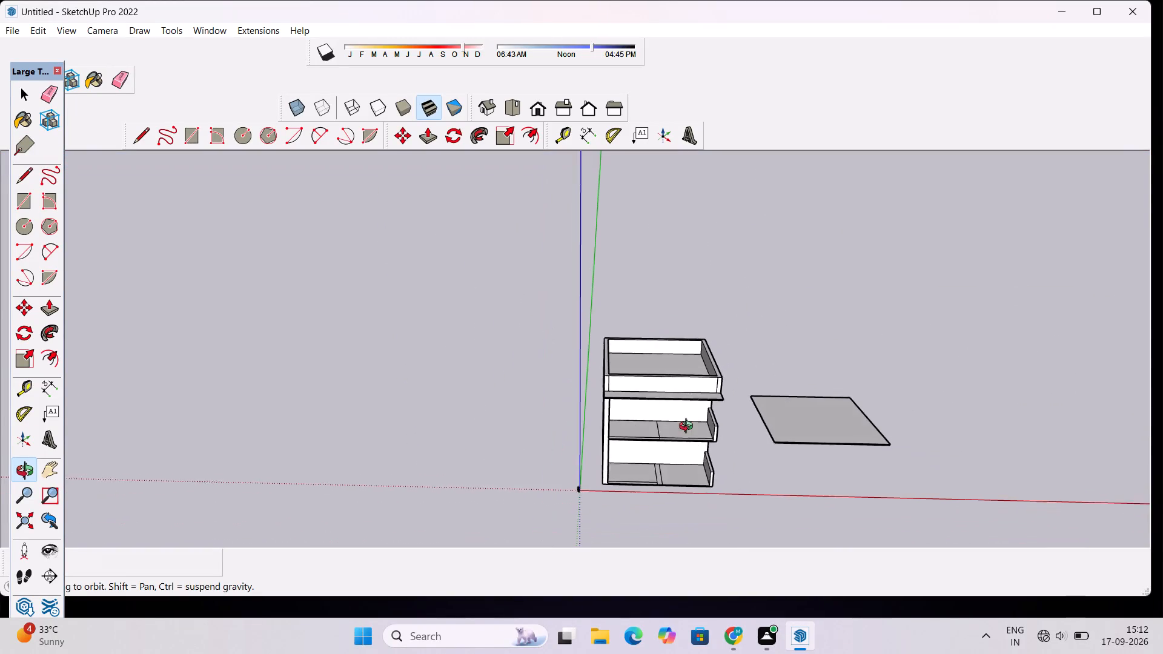
pyautogui.moveTo(689, 428); pyautogui.dragTo(689, 483)
pyautogui.scroll(9, 659, 427)
pyautogui.keyDown('shift'); pyautogui.moveTo(664, 443); pyautogui.dragTo(692, 418); pyautogui.keyUp('shift')
pyautogui.scroll(2, 694, 416)
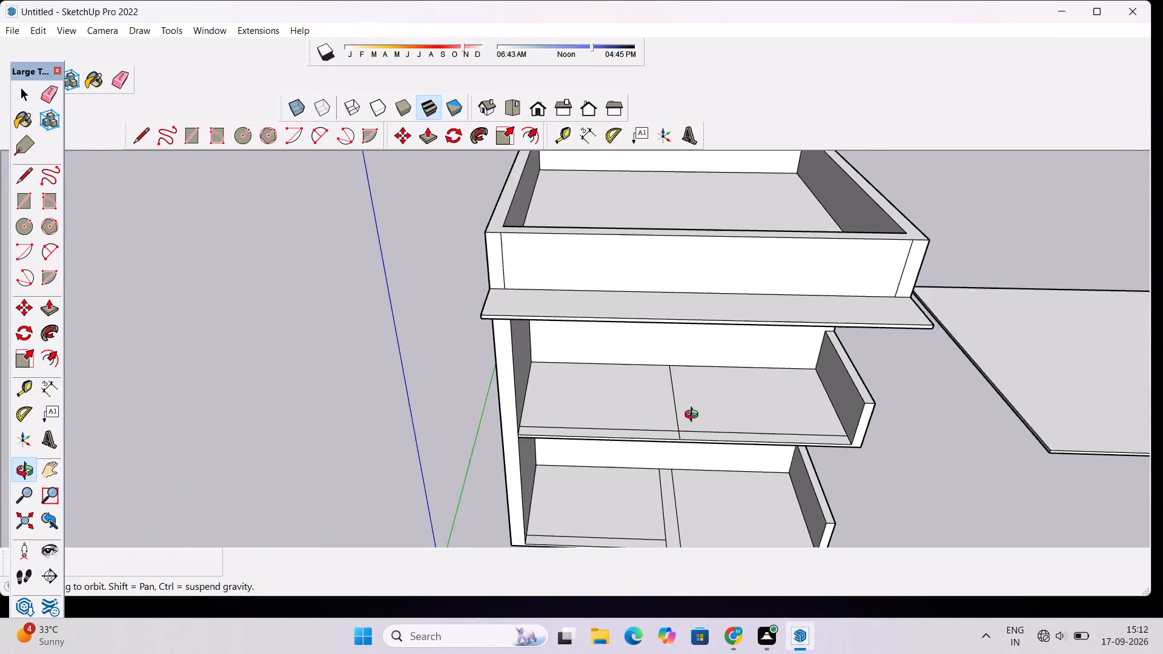
pyautogui.scroll(1, 694, 416)
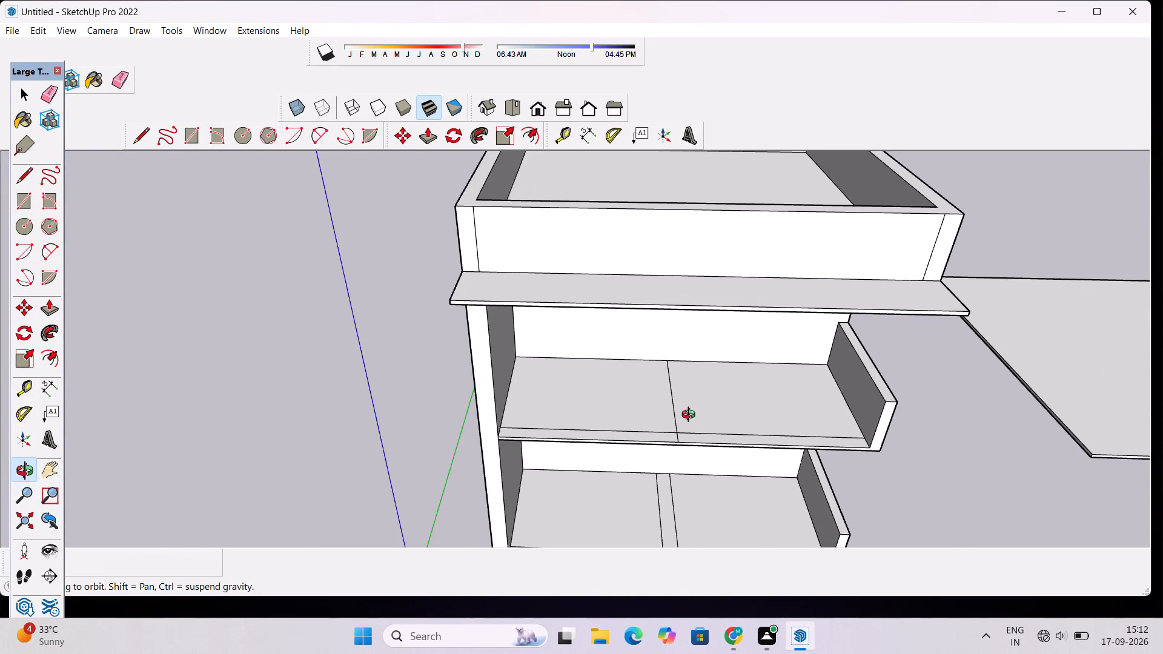
pyautogui.scroll(-2, 707, 408)
pyautogui.scroll(5, 707, 408)
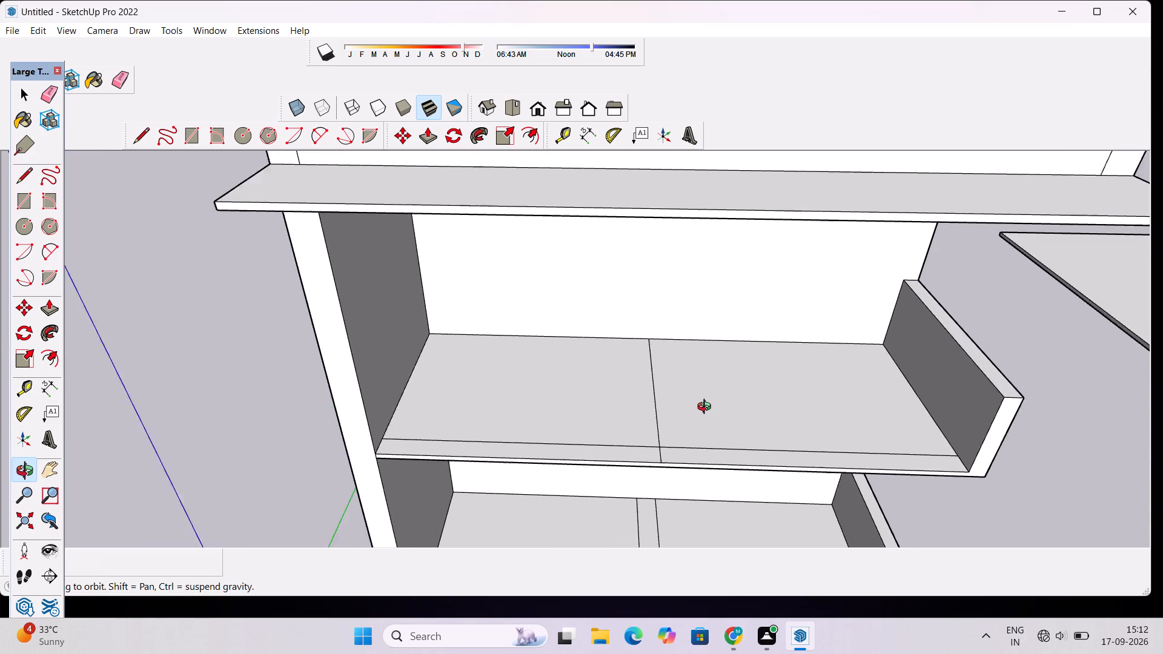
pyautogui.scroll(2, 707, 408)
pyautogui.scroll(-2, 707, 408)
pyautogui.scroll(1, 707, 408)
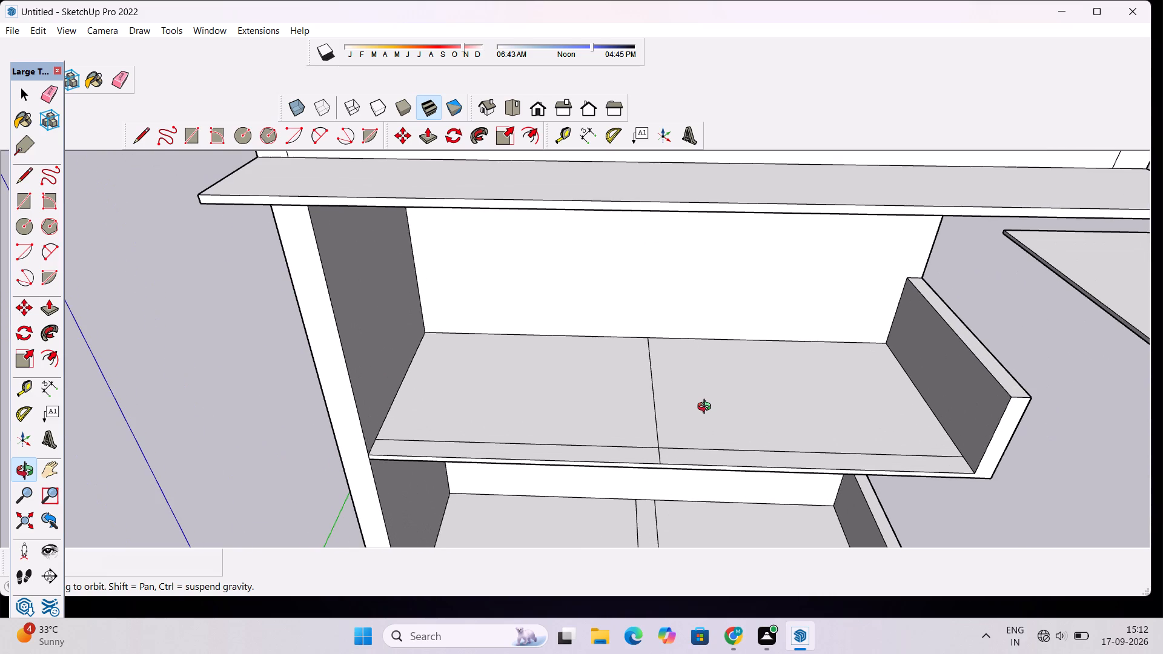
pyautogui.scroll(-2, 707, 408)
pyautogui.keyDown('shift'); pyautogui.moveTo(701, 405); pyautogui.dragTo(701, 411); pyautogui.keyUp('shift')
pyautogui.scroll(-5, 700, 400)
pyautogui.keyDown('shift'); pyautogui.moveTo(707, 470); pyautogui.dragTo(679, 407); pyautogui.keyUp('shift')
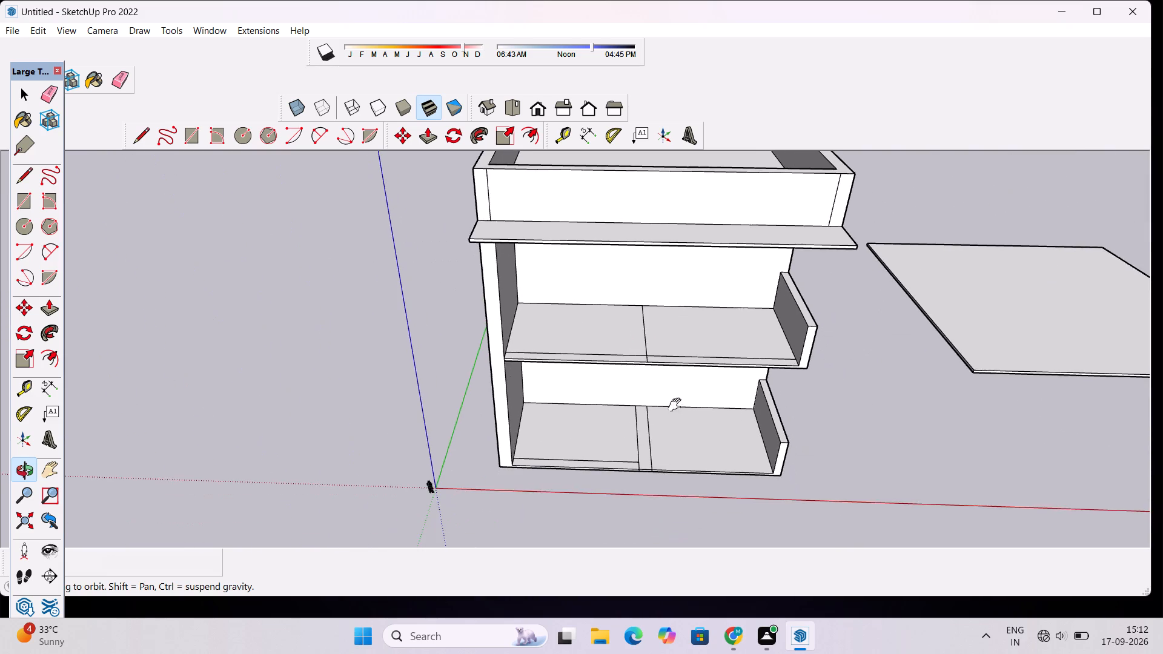
pyautogui.scroll(2, 677, 405)
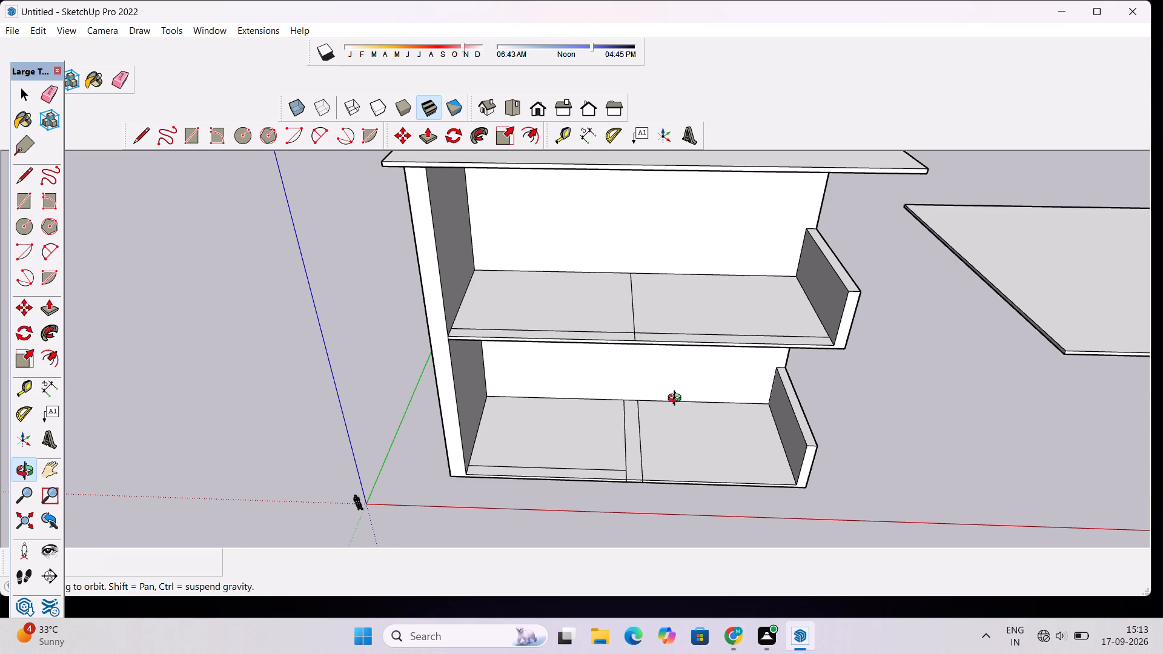
pyautogui.scroll(-3, 677, 400)
pyautogui.scroll(3, 677, 400)
pyautogui.keyDown('shift'); pyautogui.moveTo(677, 395); pyautogui.dragTo(686, 409); pyautogui.keyUp('shift')
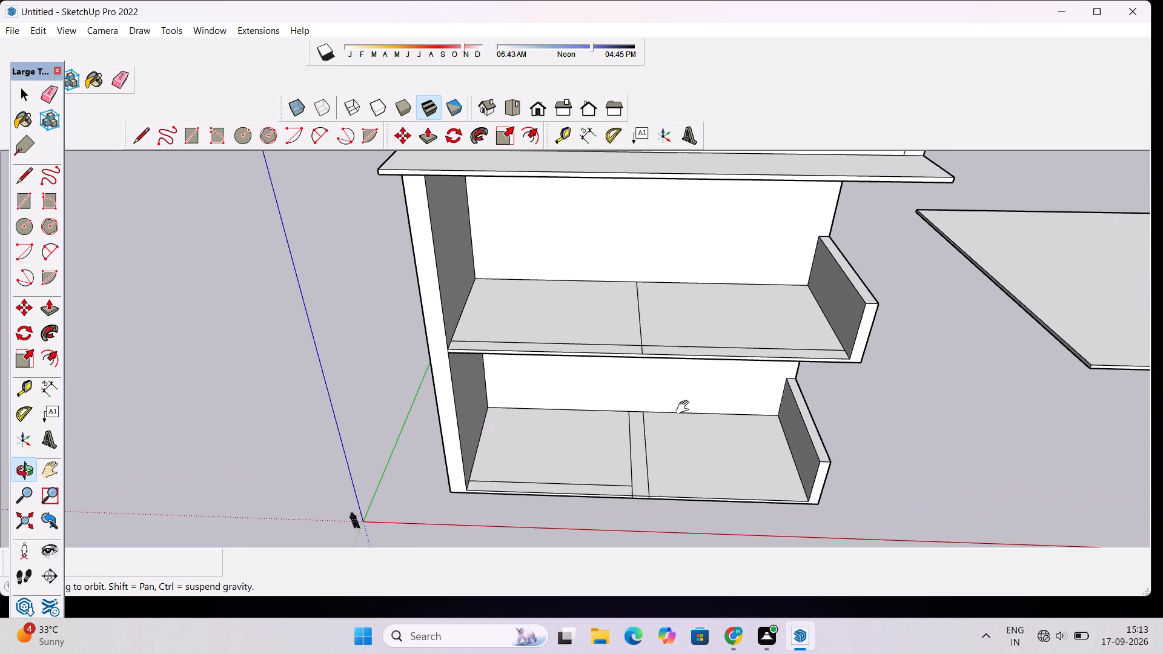
pyautogui.keyDown('shift'); pyautogui.scroll(-5, 686, 409); pyautogui.keyUp('shift')
pyautogui.keyDown('shift'); pyautogui.moveTo(683, 390); pyautogui.dragTo(678, 469); pyautogui.keyUp('shift')
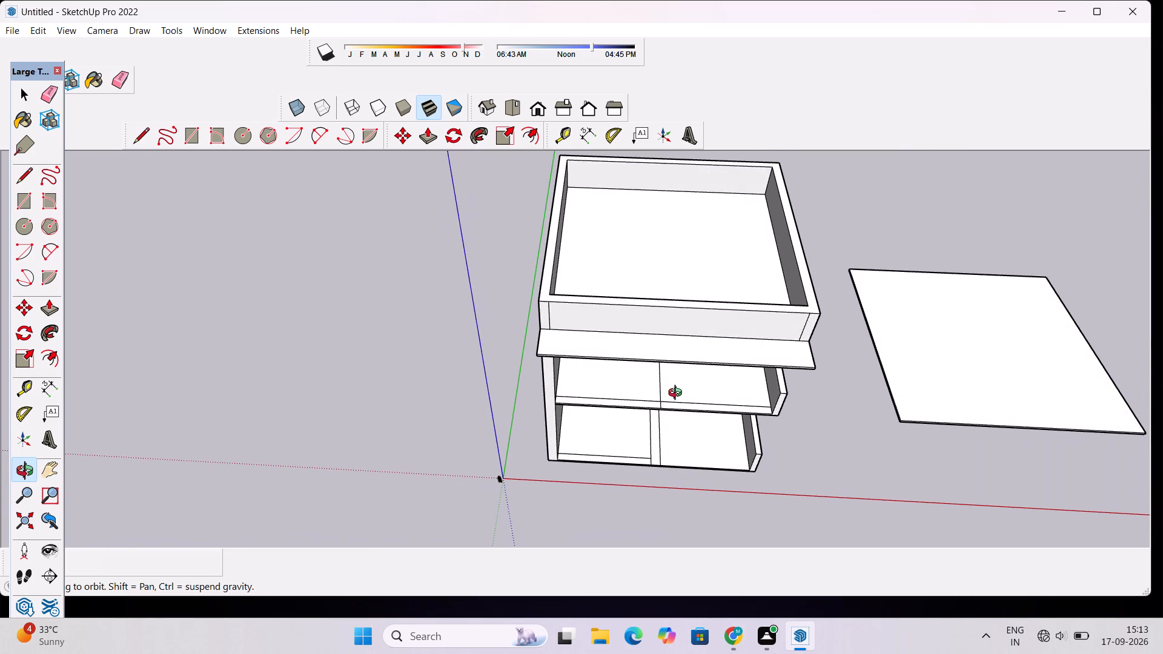
pyautogui.scroll(10, 678, 394)
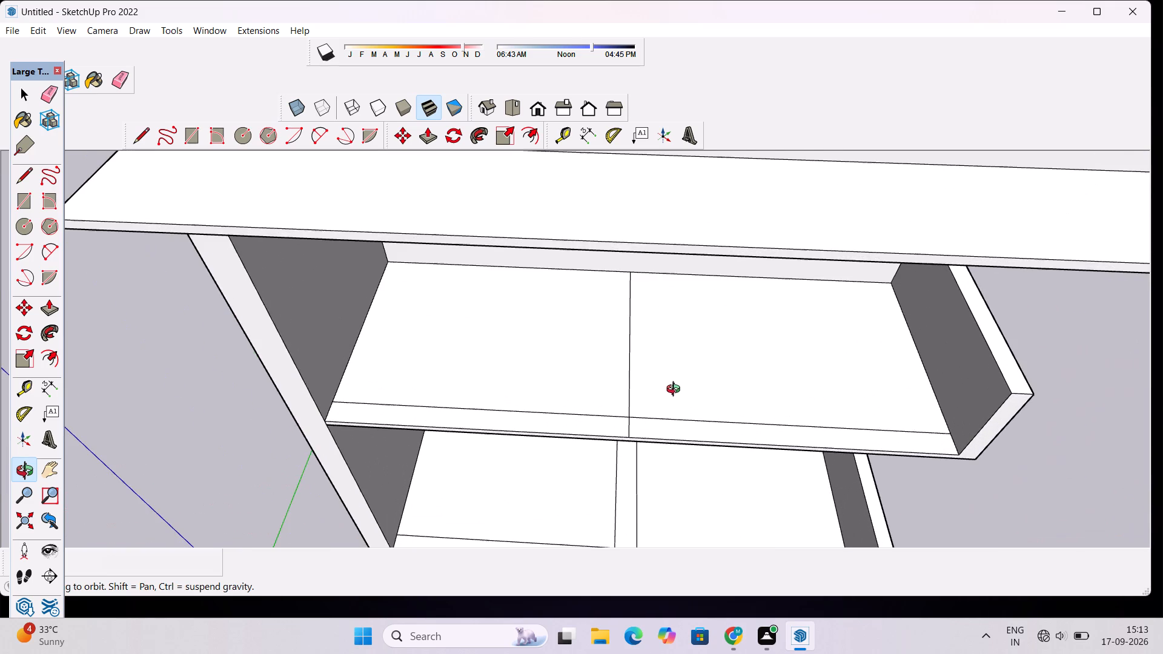
pyautogui.scroll(-1, 676, 391)
pyautogui.keyDown('shift'); pyautogui.moveTo(721, 392); pyautogui.dragTo(675, 389); pyautogui.keyUp('shift')
pyautogui.scroll(-5, 675, 389)
pyautogui.moveTo(972, 459); pyautogui.dragTo(804, 444)
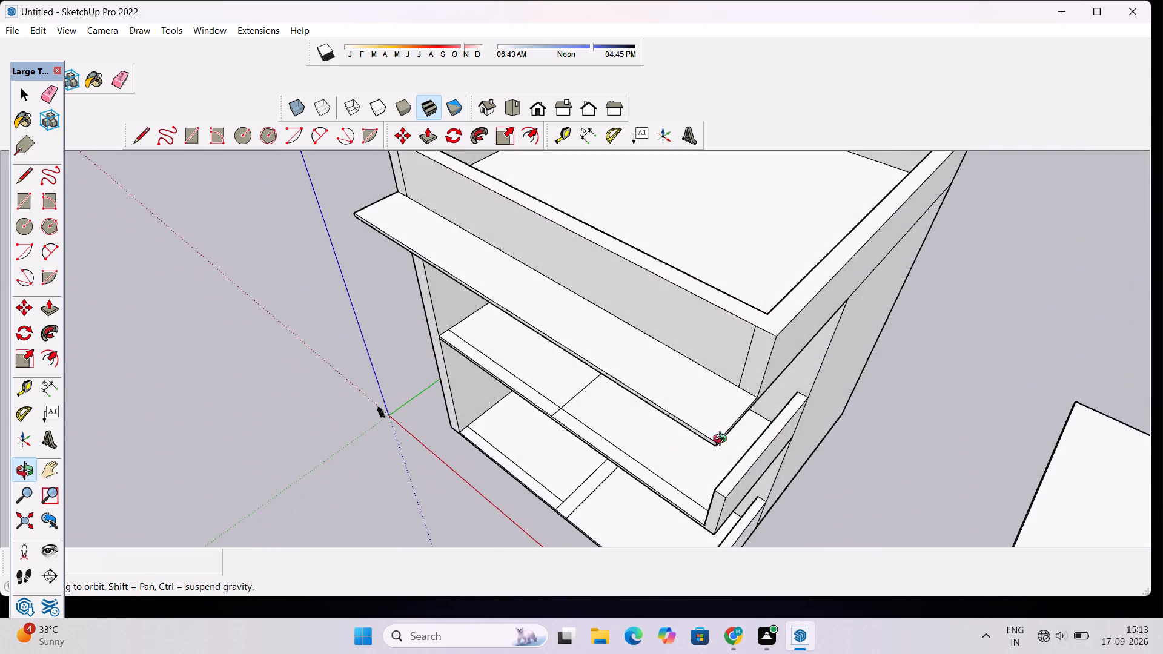
pyautogui.scroll(3, 626, 462)
pyautogui.moveTo(625, 464); pyautogui.dragTo(746, 424)
pyautogui.moveTo(813, 504); pyautogui.dragTo(775, 464)
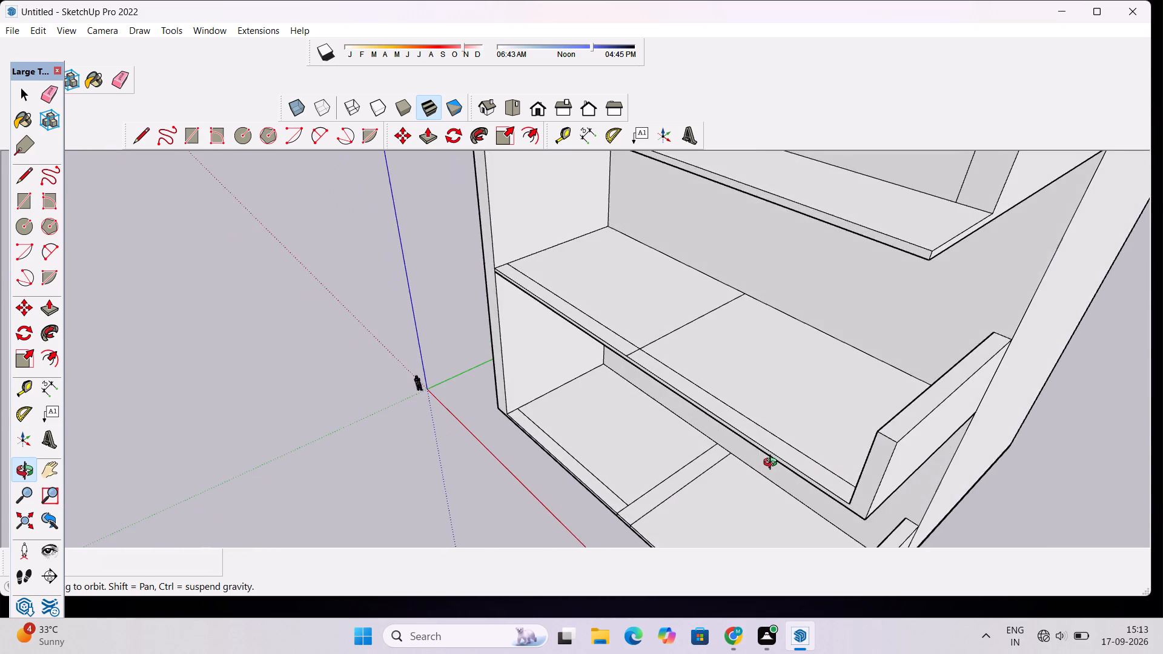
pyautogui.scroll(-5, 773, 464)
pyautogui.moveTo(703, 478); pyautogui.dragTo(805, 432)
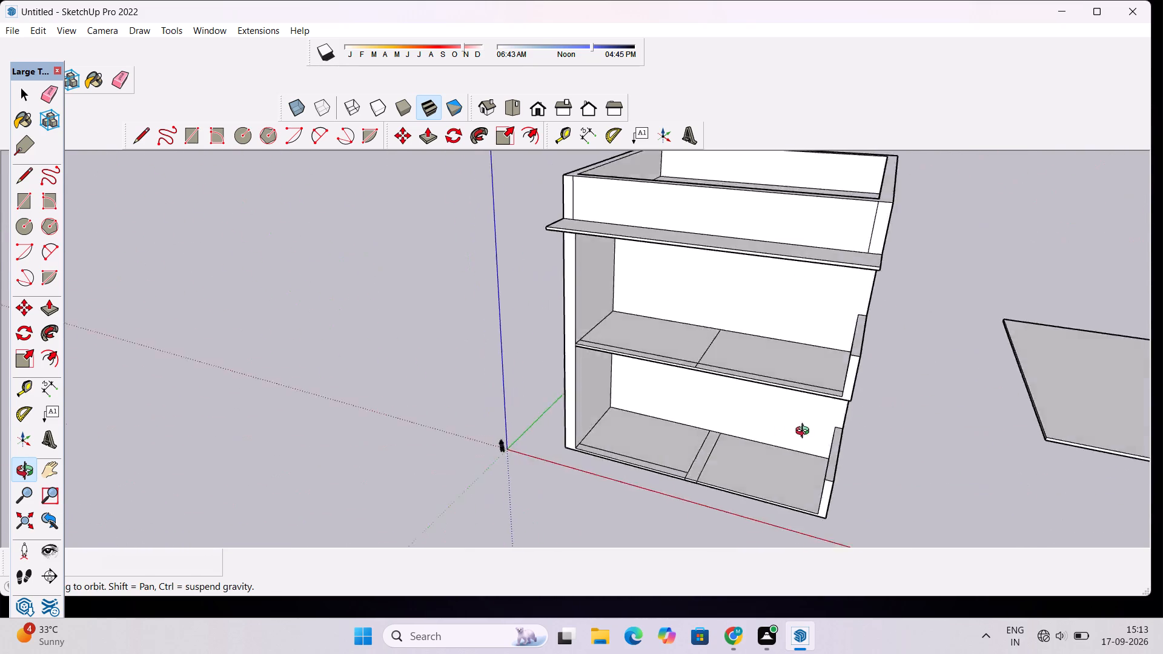
pyautogui.moveTo(805, 432); pyautogui.dragTo(654, 433)
pyautogui.scroll(-3, 691, 413)
pyautogui.moveTo(691, 413); pyautogui.dragTo(704, 496)
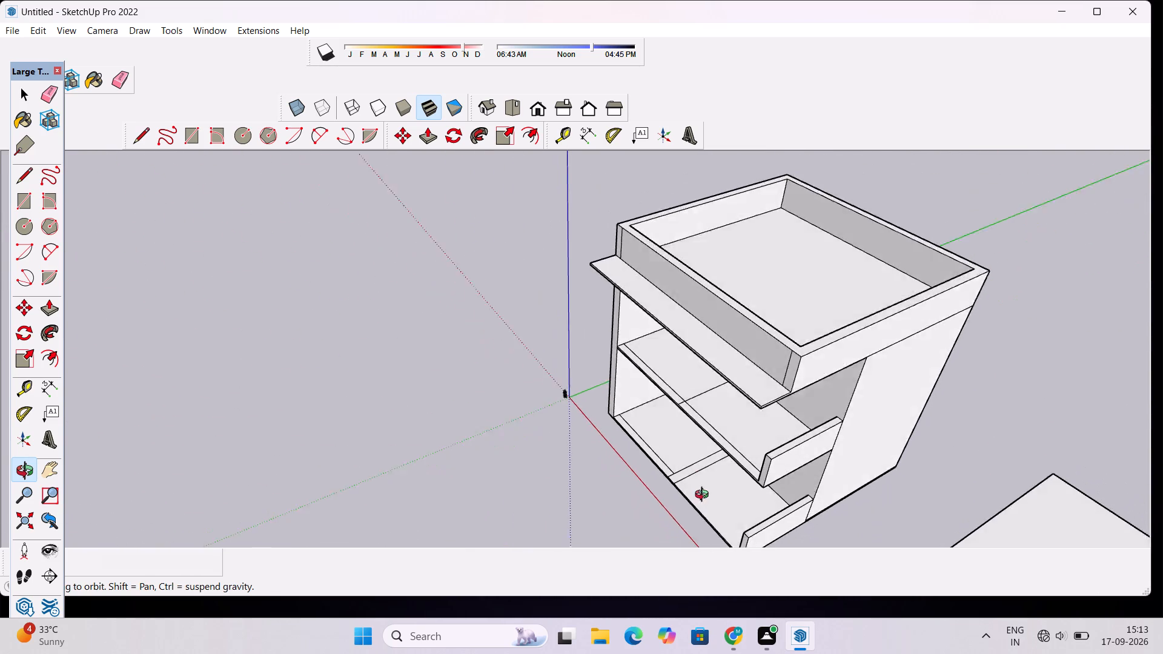
pyautogui.moveTo(704, 496); pyautogui.dragTo(707, 519)
pyautogui.scroll(7, 664, 434)
pyautogui.moveTo(657, 436); pyautogui.dragTo(862, 445)
pyautogui.scroll(-2, 853, 433)
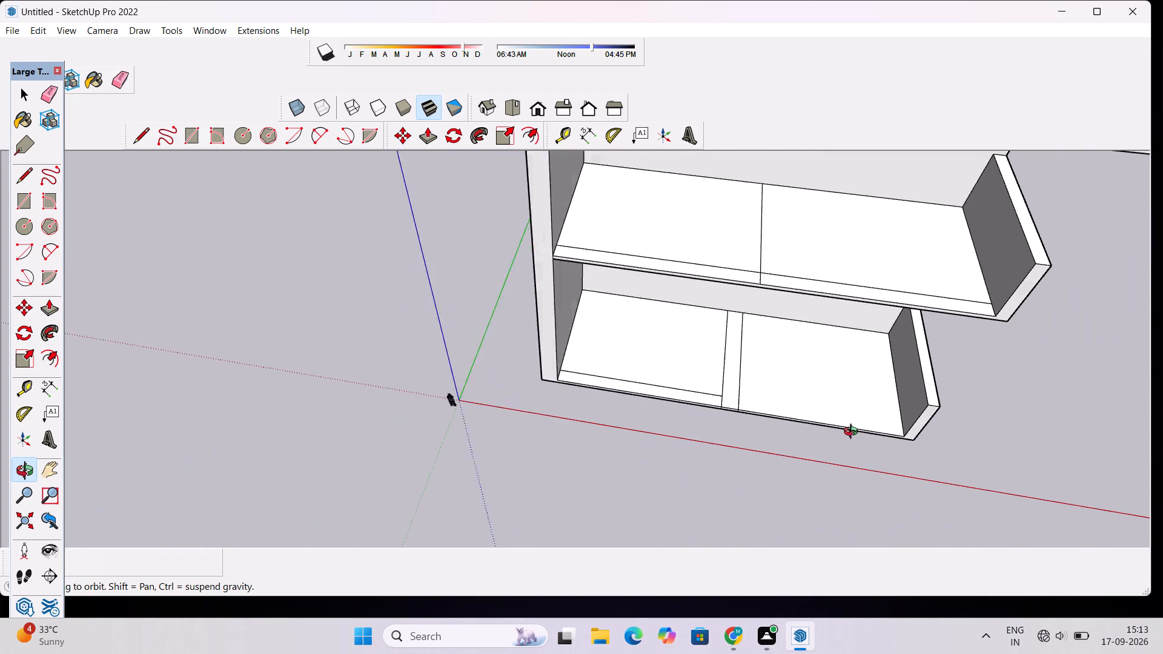
pyautogui.scroll(-1, 853, 433)
pyautogui.keyDown('shift'); pyautogui.moveTo(810, 360); pyautogui.dragTo(822, 454); pyautogui.keyUp('shift')
pyautogui.scroll(4, 819, 452)
pyautogui.moveTo(815, 460); pyautogui.dragTo(839, 413)
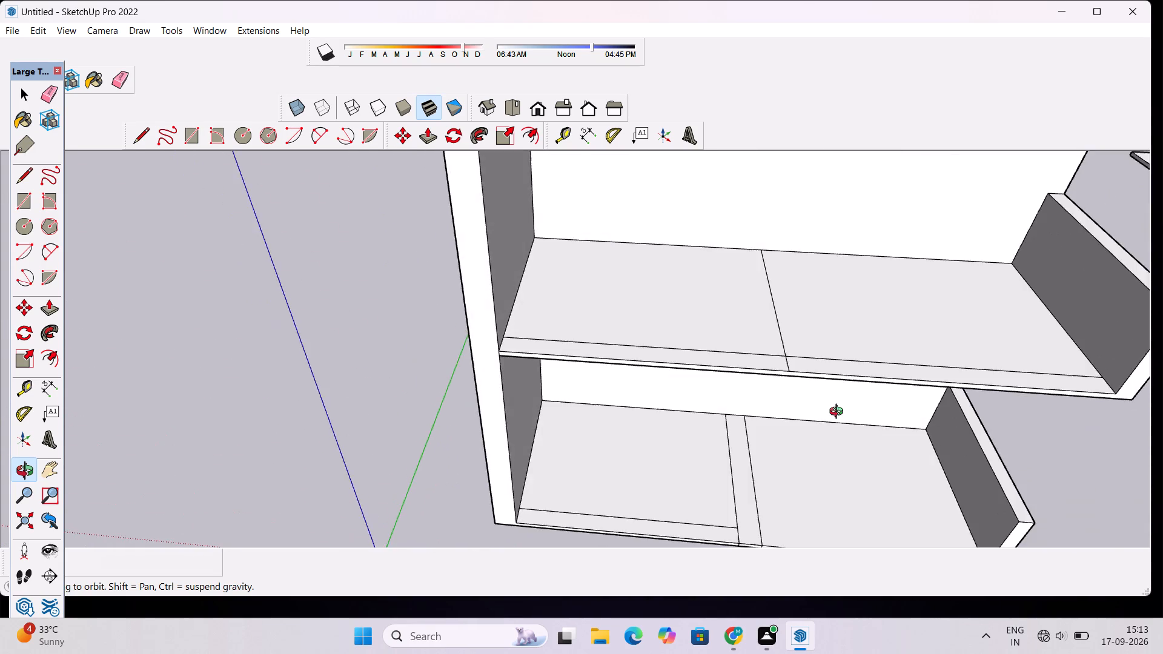
pyautogui.scroll(3, 839, 413)
pyautogui.moveTo(839, 413); pyautogui.dragTo(848, 467)
pyautogui.scroll(-4, 843, 454)
pyautogui.keyDown('shift'); pyautogui.moveTo(883, 475); pyautogui.dragTo(877, 420); pyautogui.keyUp('shift')
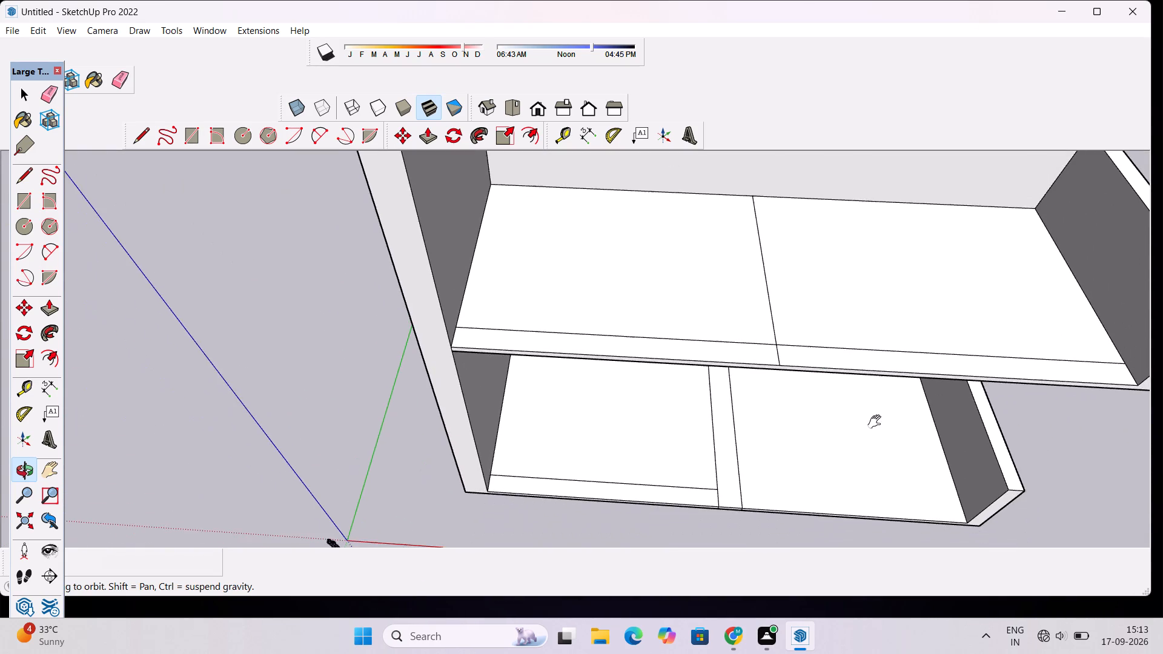
pyautogui.scroll(-4, 875, 417)
pyautogui.moveTo(875, 417); pyautogui.dragTo(871, 443)
pyautogui.scroll(6, 850, 434)
pyautogui.keyDown('shift'); pyautogui.moveTo(848, 431); pyautogui.dragTo(864, 450); pyautogui.keyUp('shift')
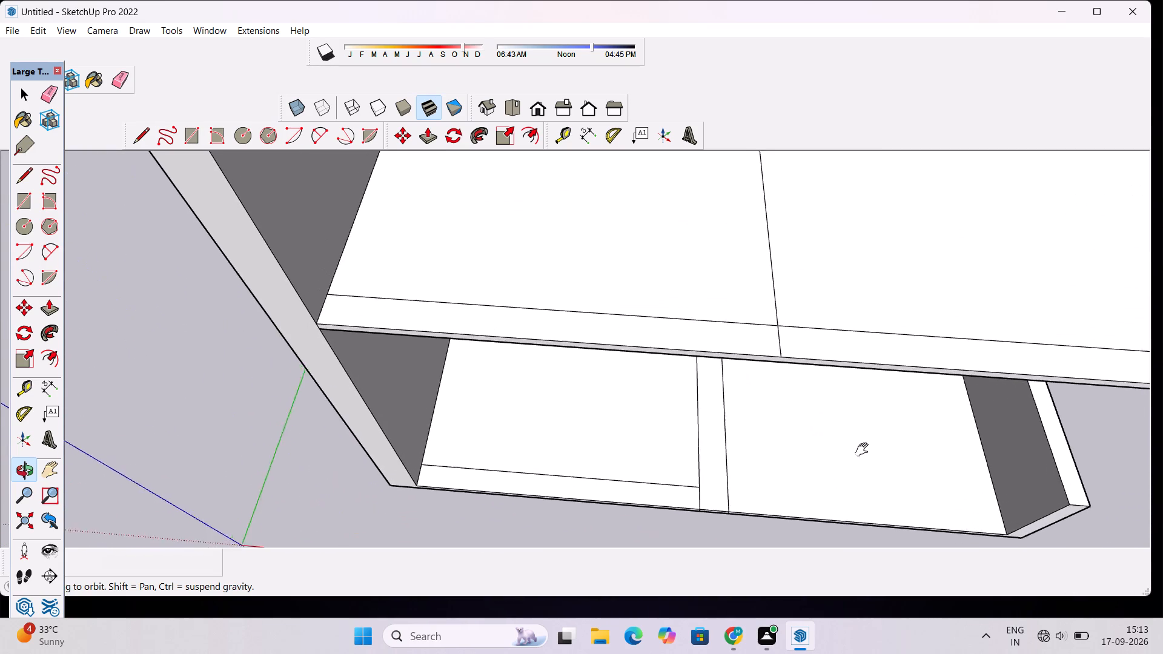
pyautogui.keyDown('shift'); pyautogui.moveTo(864, 450); pyautogui.dragTo(872, 460); pyautogui.keyUp('shift')
pyautogui.scroll(1, 856, 449)
pyautogui.moveTo(753, 500); pyautogui.dragTo(792, 391)
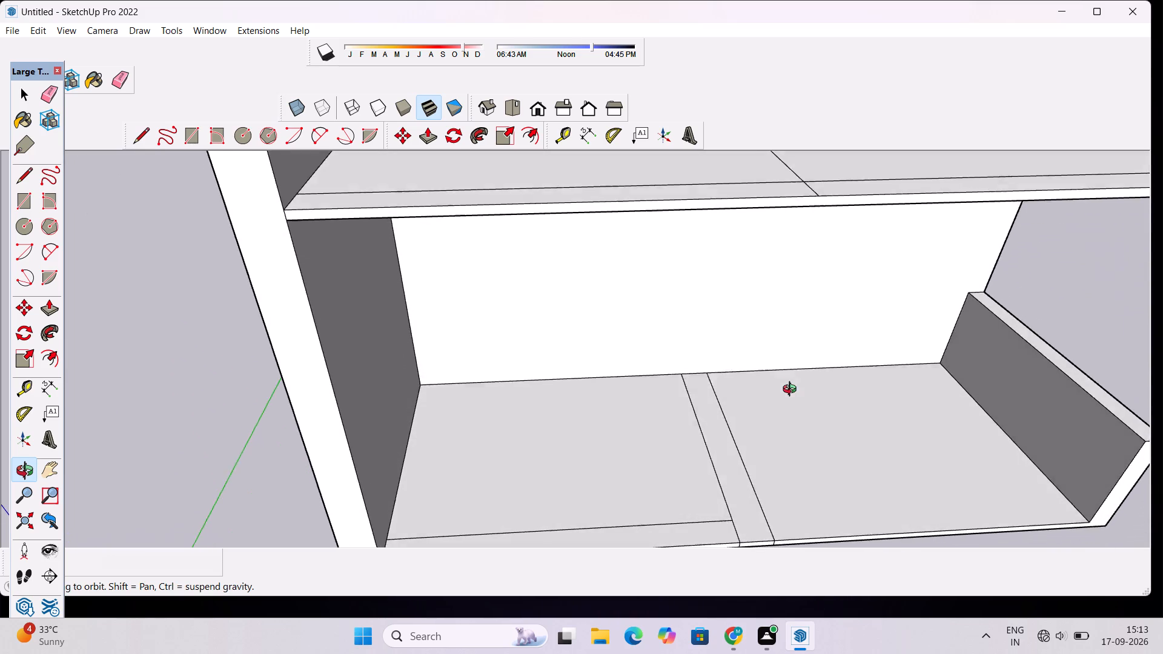
pyautogui.moveTo(792, 391); pyautogui.dragTo(792, 381)
pyautogui.scroll(-7, 792, 381)
pyautogui.keyDown('shift'); pyautogui.moveTo(792, 381); pyautogui.dragTo(755, 421); pyautogui.keyUp('shift')
pyautogui.keyDown('shift'); pyautogui.scroll(3, 755, 421); pyautogui.keyUp('shift')
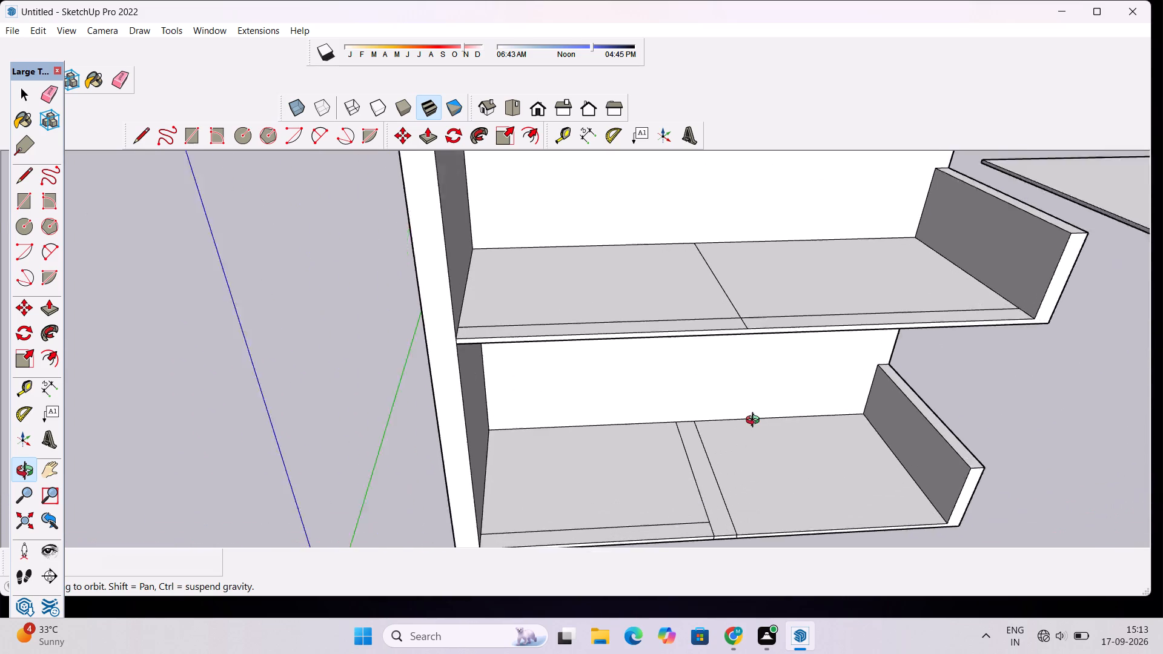
pyautogui.keyDown('shift'); pyautogui.scroll(1, 755, 421); pyautogui.keyUp('shift')
pyautogui.moveTo(769, 406); pyautogui.dragTo(775, 454)
pyautogui.scroll(4, 795, 398)
pyautogui.keyDown('shift'); pyautogui.moveTo(833, 367); pyautogui.dragTo(766, 399); pyautogui.keyUp('shift')
pyautogui.scroll(-4, 766, 399)
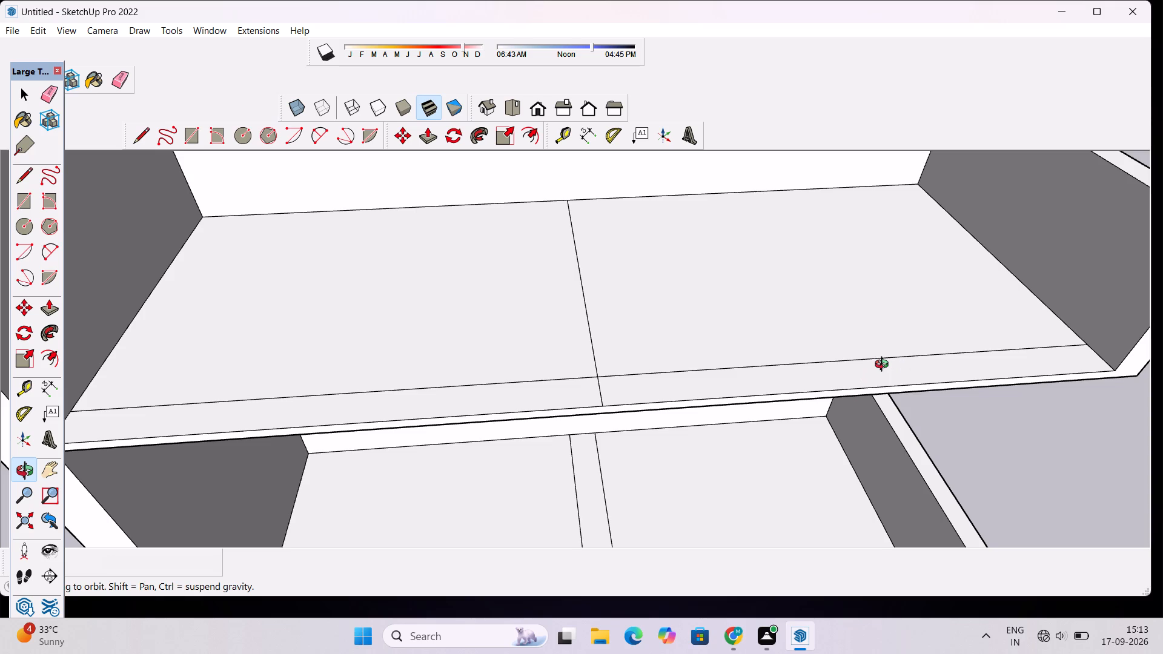
pyautogui.scroll(-7, 689, 373)
pyautogui.keyDown('shift'); pyautogui.moveTo(723, 346); pyautogui.dragTo(649, 372); pyautogui.keyUp('shift')
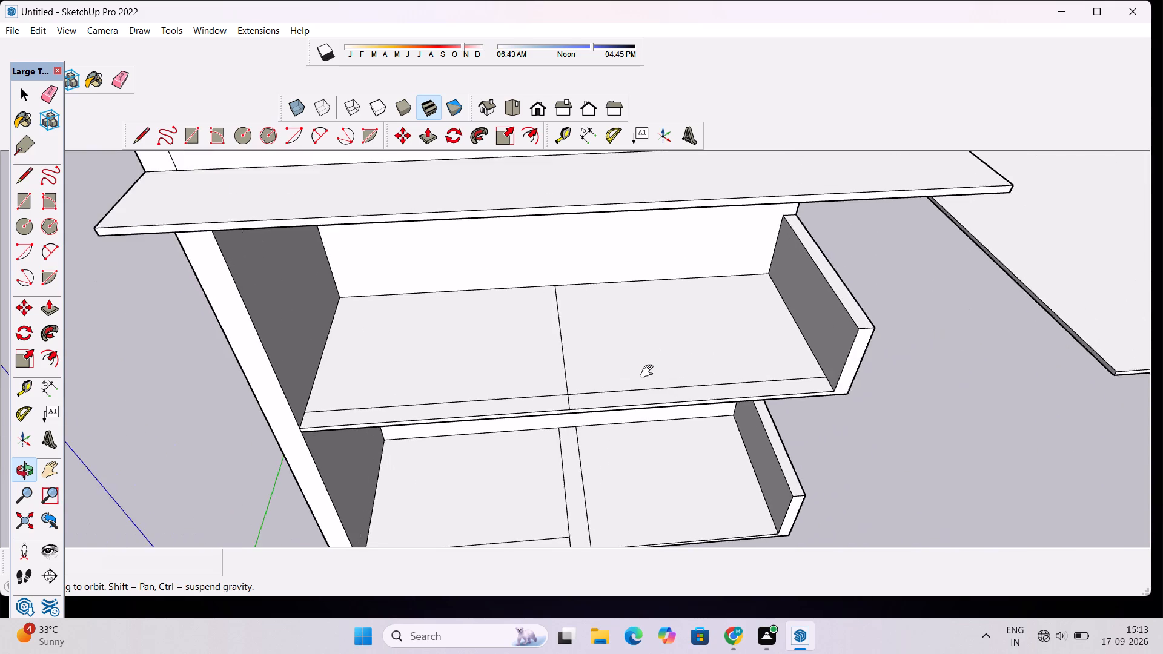
pyautogui.scroll(-5, 649, 372)
pyautogui.moveTo(660, 402); pyautogui.dragTo(628, 413)
pyautogui.scroll(4, 600, 386)
pyautogui.moveTo(600, 385); pyautogui.dragTo(601, 400)
pyautogui.scroll(1, 592, 391)
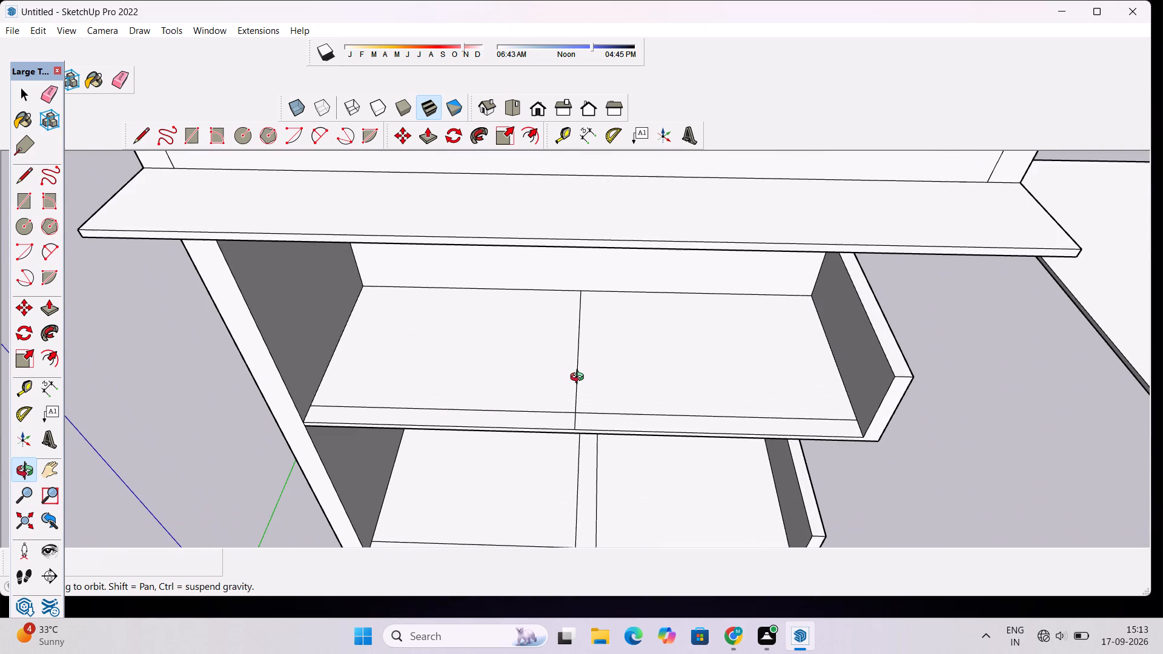
pyautogui.scroll(-5, 563, 374)
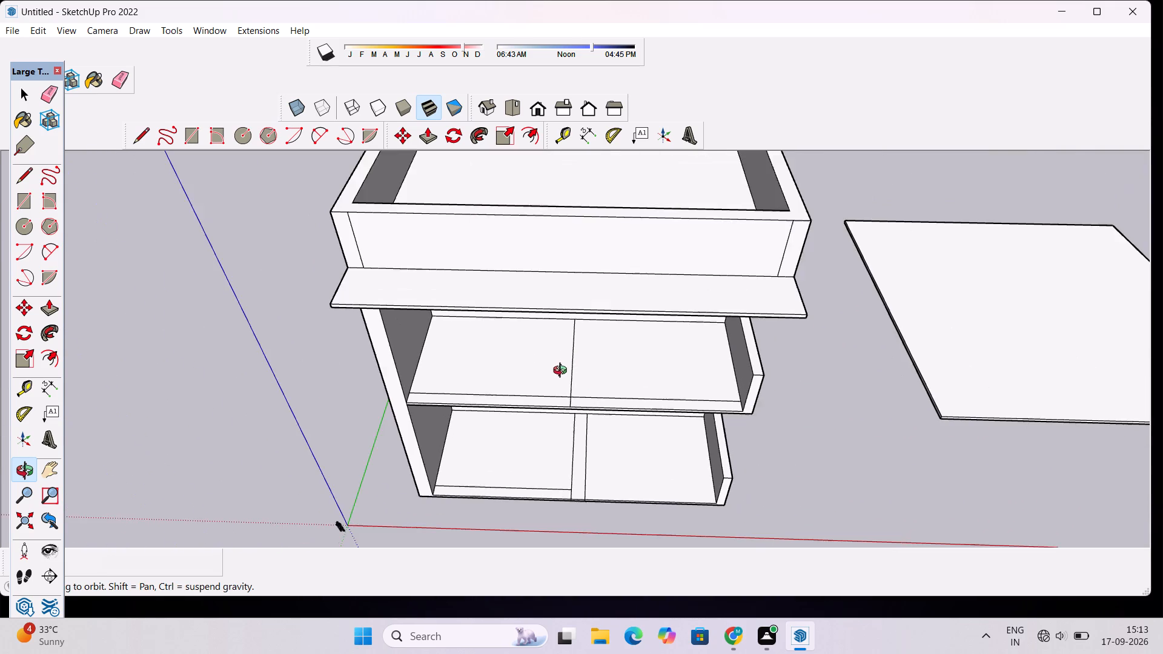
# Measure the width of the lower floor's partition strip at its front end using the Dimension tool.
pyautogui.scroll(4, 598, 504)
pyautogui.click(53, 389)
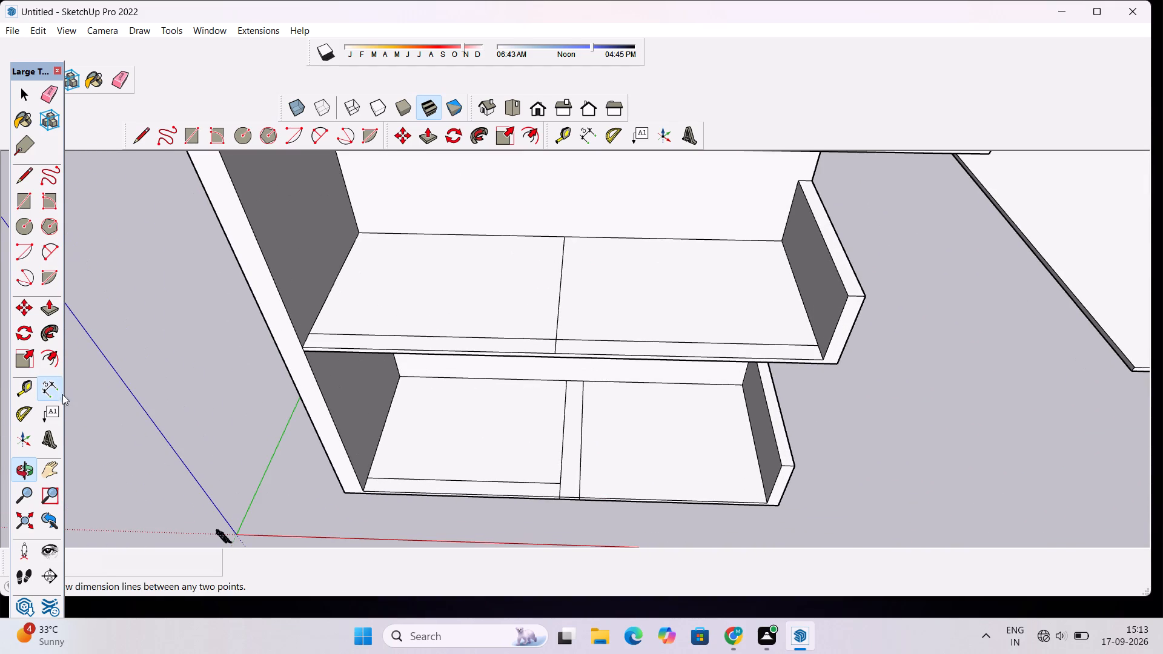
pyautogui.scroll(8, 560, 497)
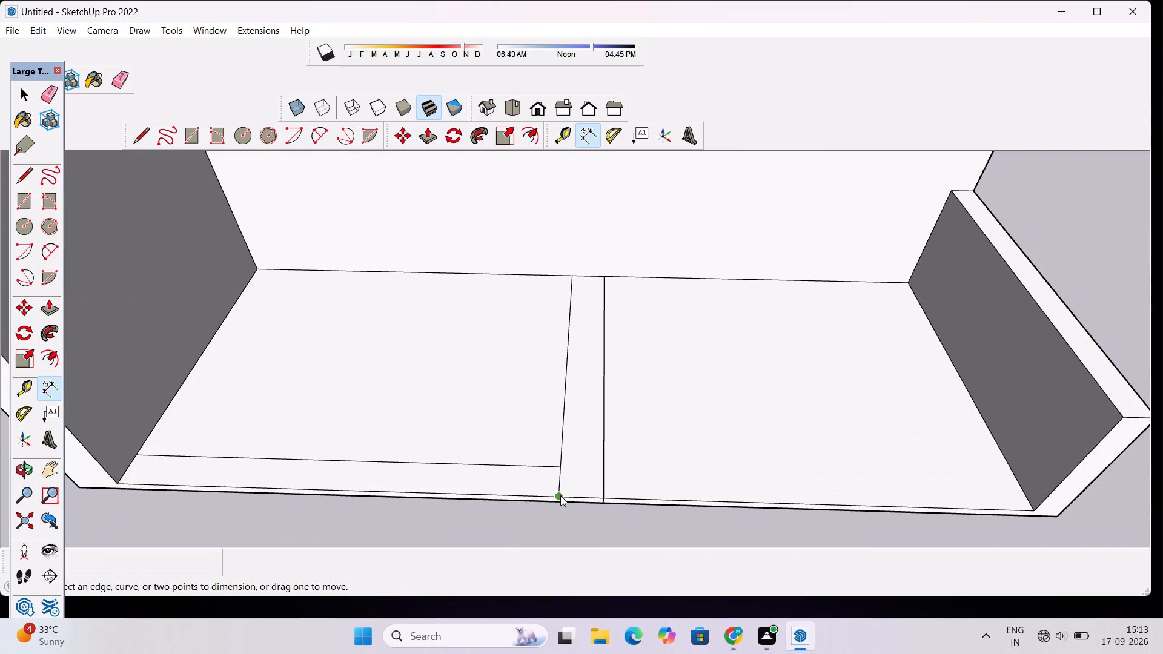
pyautogui.click(560, 495)
pyautogui.press('space')
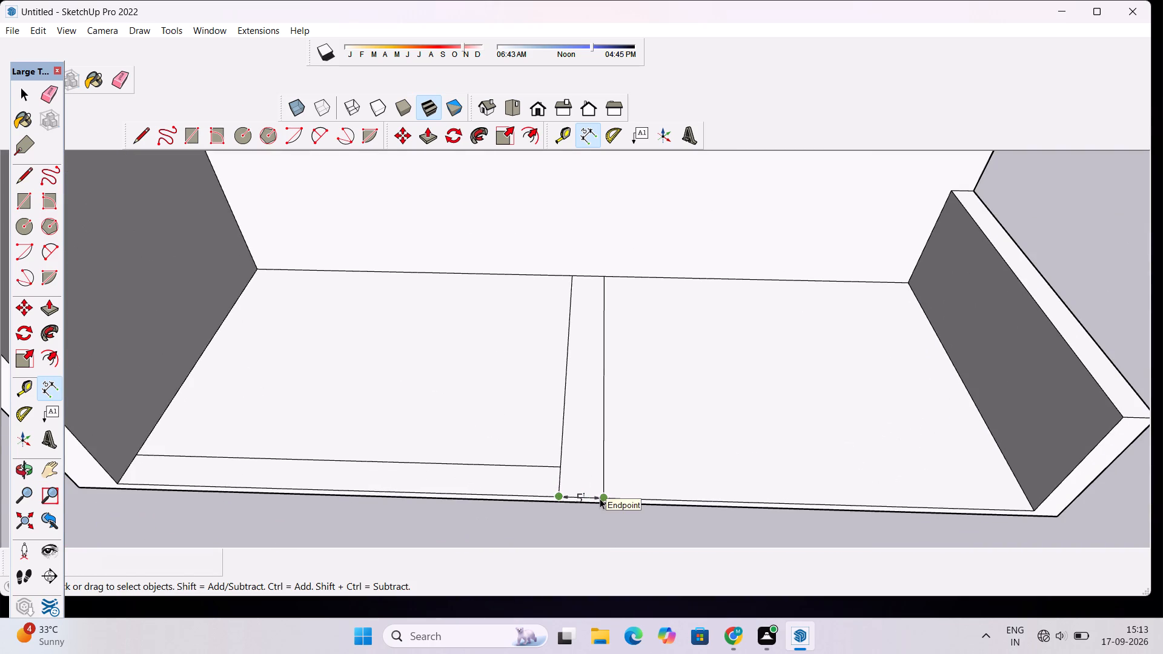
pyautogui.scroll(-12, 600, 498)
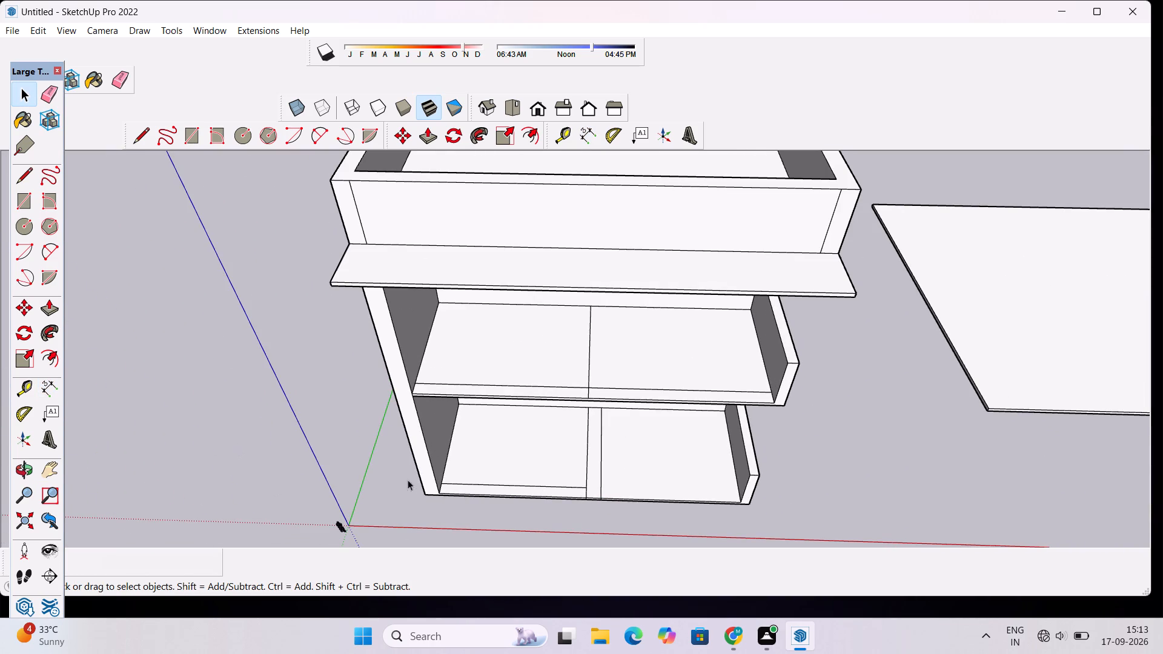
# Place a guide on the upper open-front floor, parallel to its dividing line and 5' away on the side farther from the full-height side wall.
pyautogui.press('t')
pyautogui.scroll(7, 584, 370)
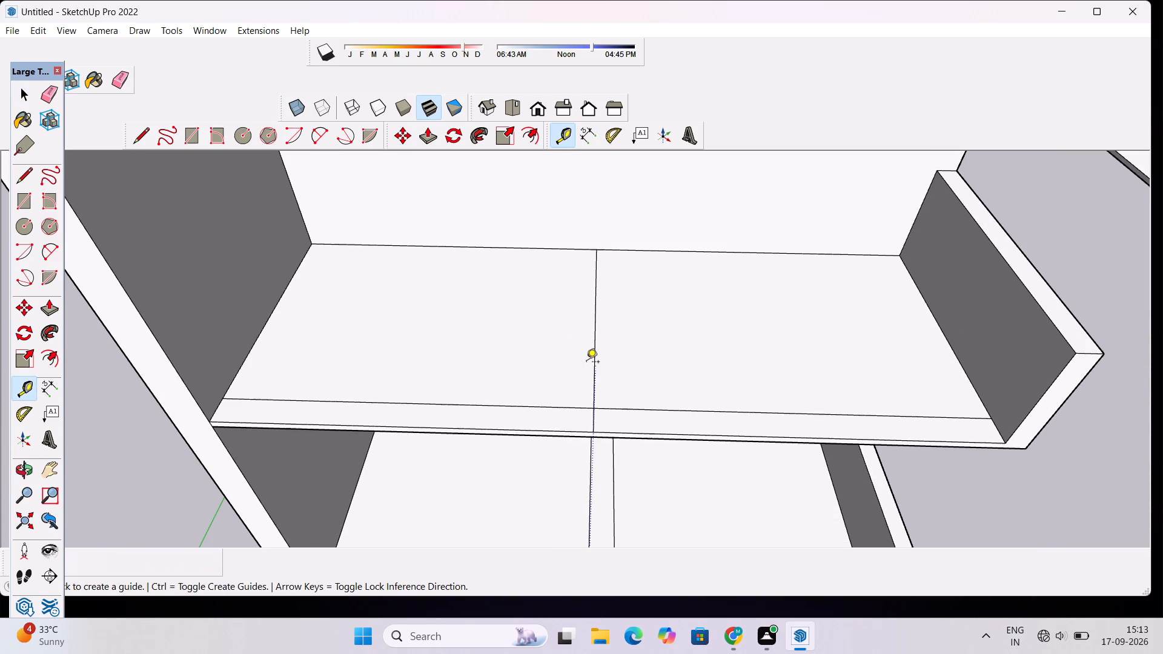
pyautogui.click(592, 351)
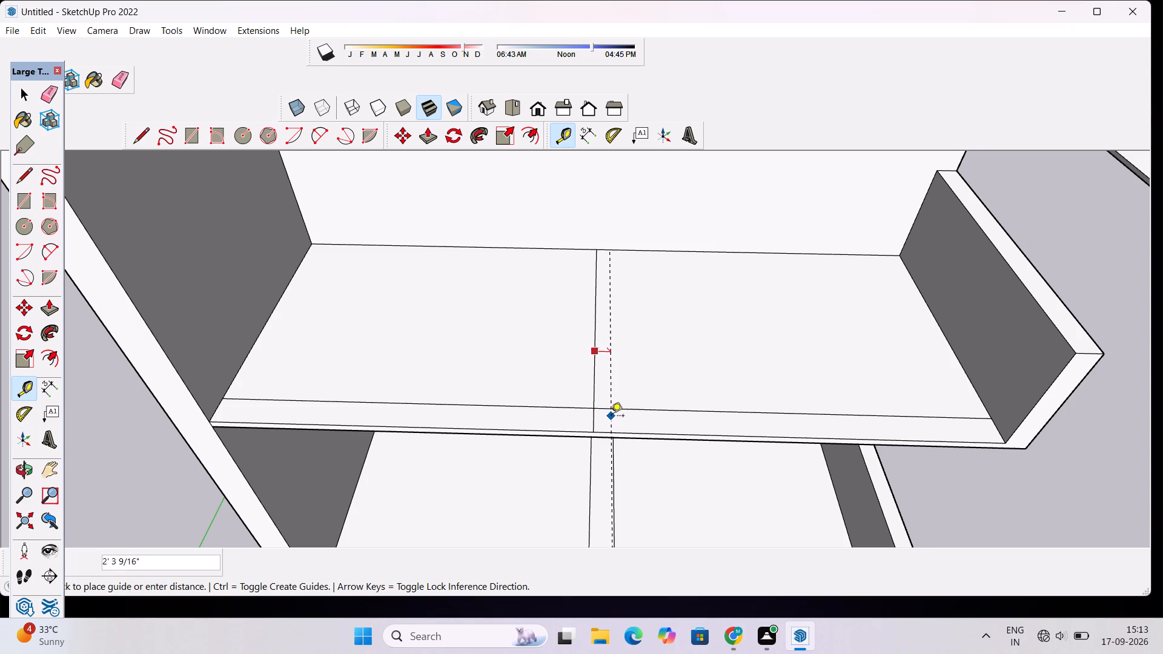
pyautogui.write("5'")
pyautogui.press('Return')
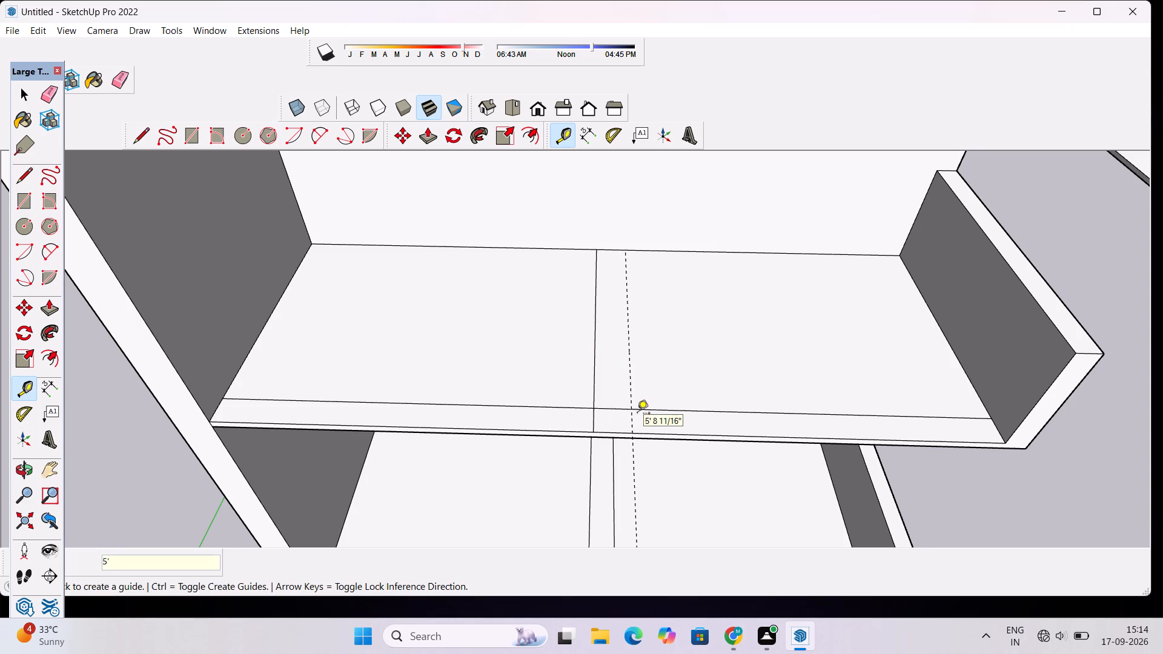
# Draw a second dividing line along the 5' guide on the upper open-front floor, from the back wall to the front edge.
pyautogui.press('l')
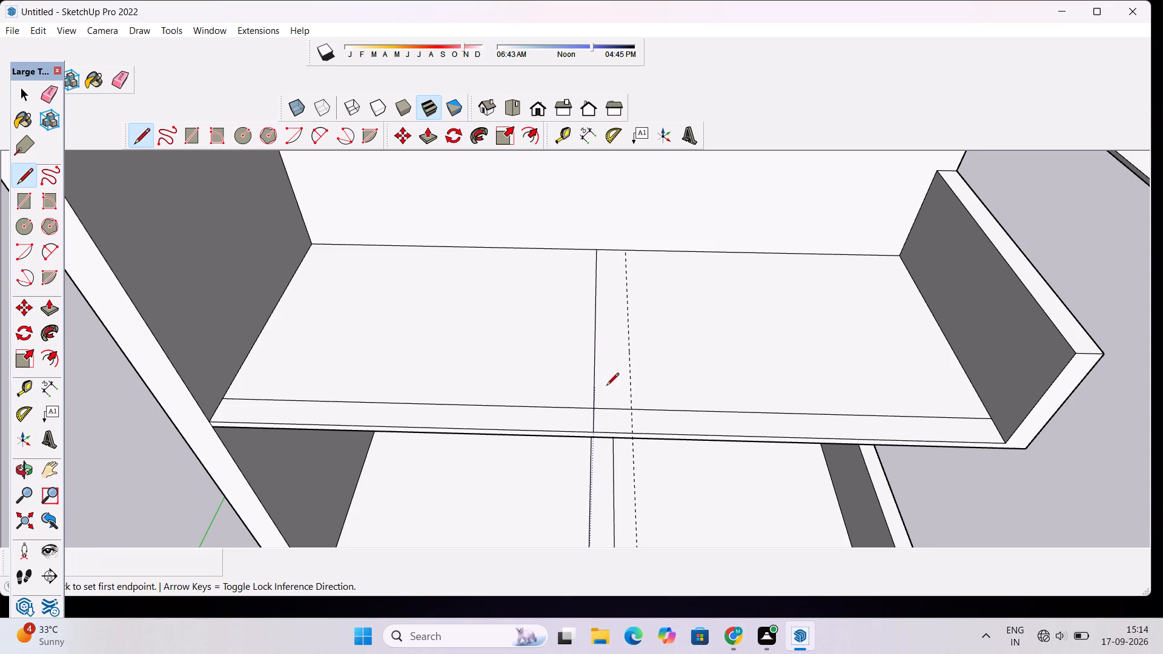
pyautogui.scroll(2, 606, 387)
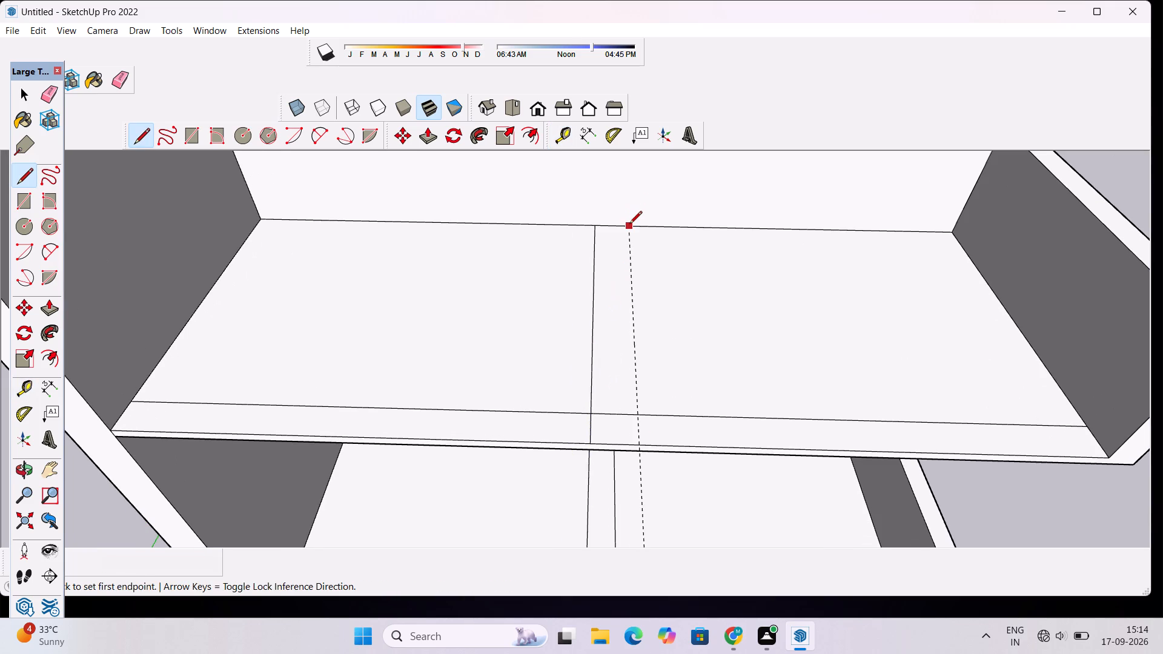
pyautogui.click(626, 230)
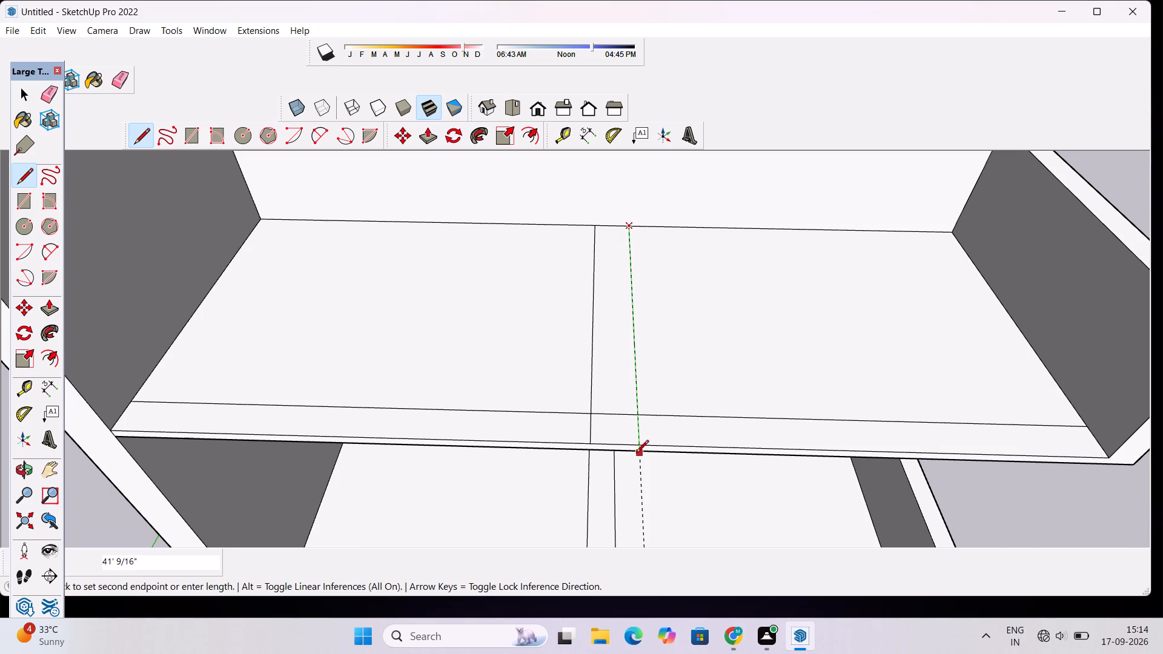
pyautogui.click(639, 450)
pyautogui.press('space')
pyautogui.scroll(-5, 557, 439)
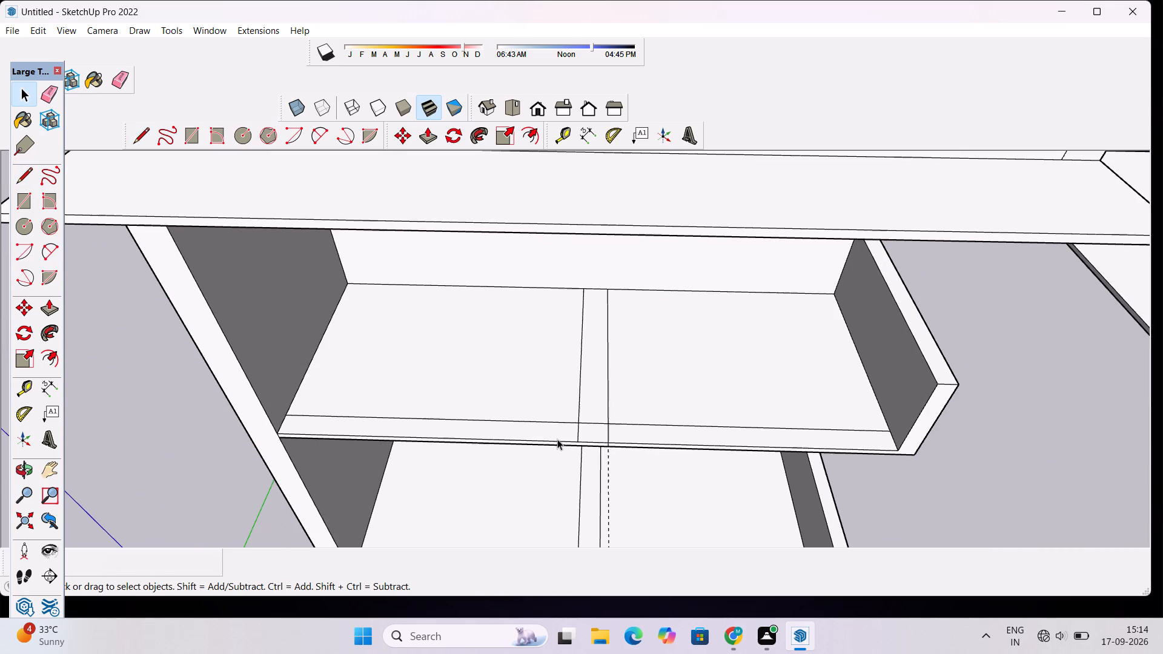
# Erase the dashed guide line left at the upper open-front floor's partition strip.
pyautogui.press('e')
pyautogui.scroll(-8, 603, 387)
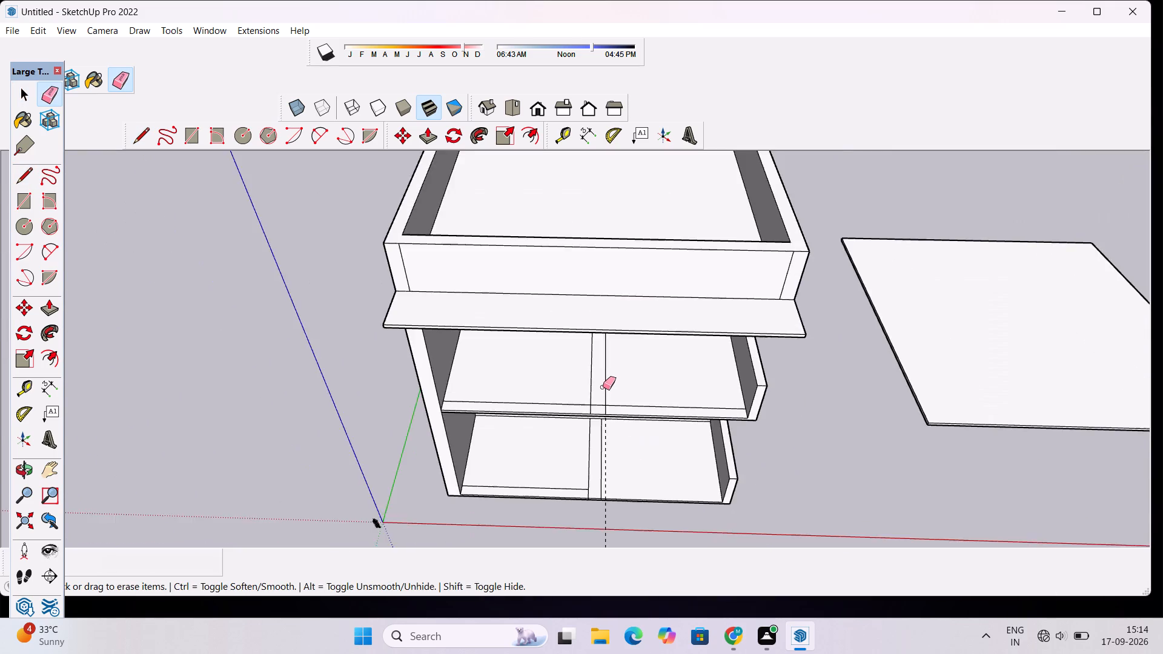
pyautogui.scroll(-5, 603, 387)
pyautogui.moveTo(613, 498); pyautogui.dragTo(600, 521)
pyautogui.scroll(5, 695, 443)
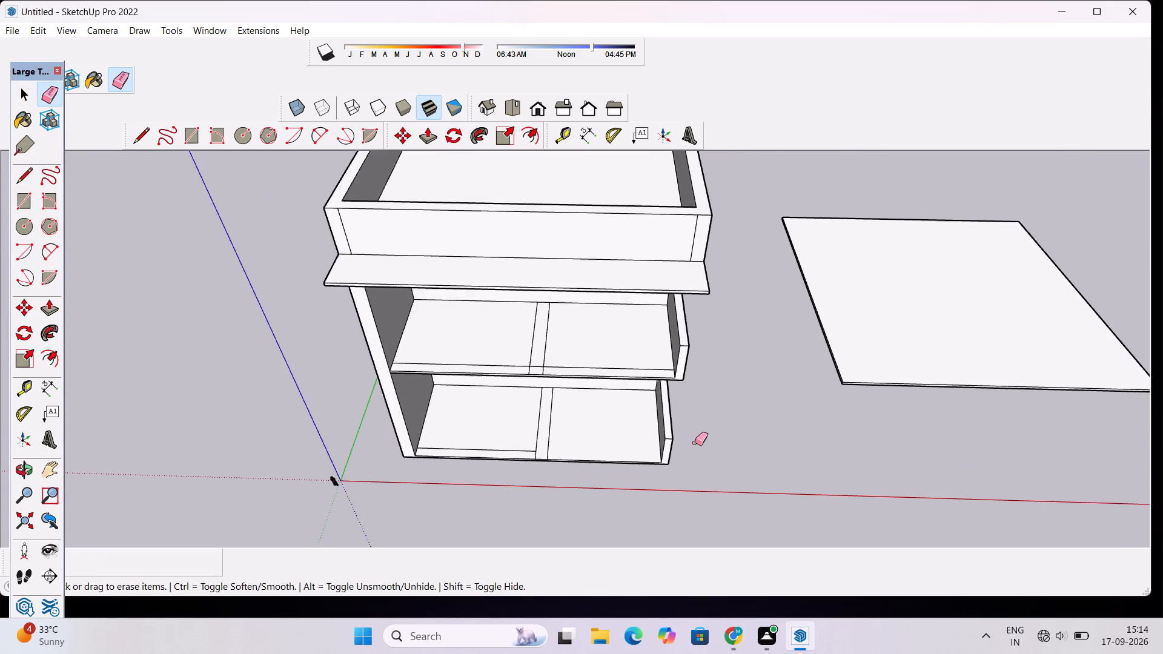
pyautogui.scroll(2, 695, 443)
# Examine the whole building and its two open-front floors from several angles, comparing the partition strips and front edge strips.
pyautogui.press('e')
pyautogui.press('o')
pyautogui.scroll(-4, 636, 438)
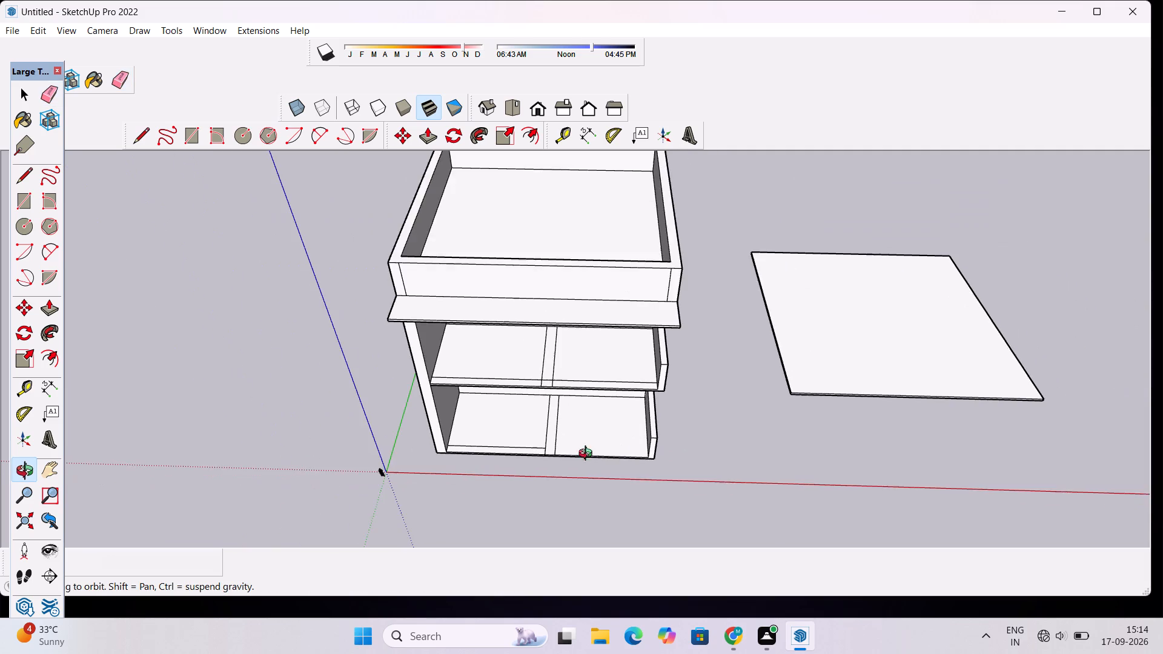
pyautogui.moveTo(556, 464); pyautogui.dragTo(829, 301)
pyautogui.moveTo(906, 357); pyautogui.dragTo(681, 429)
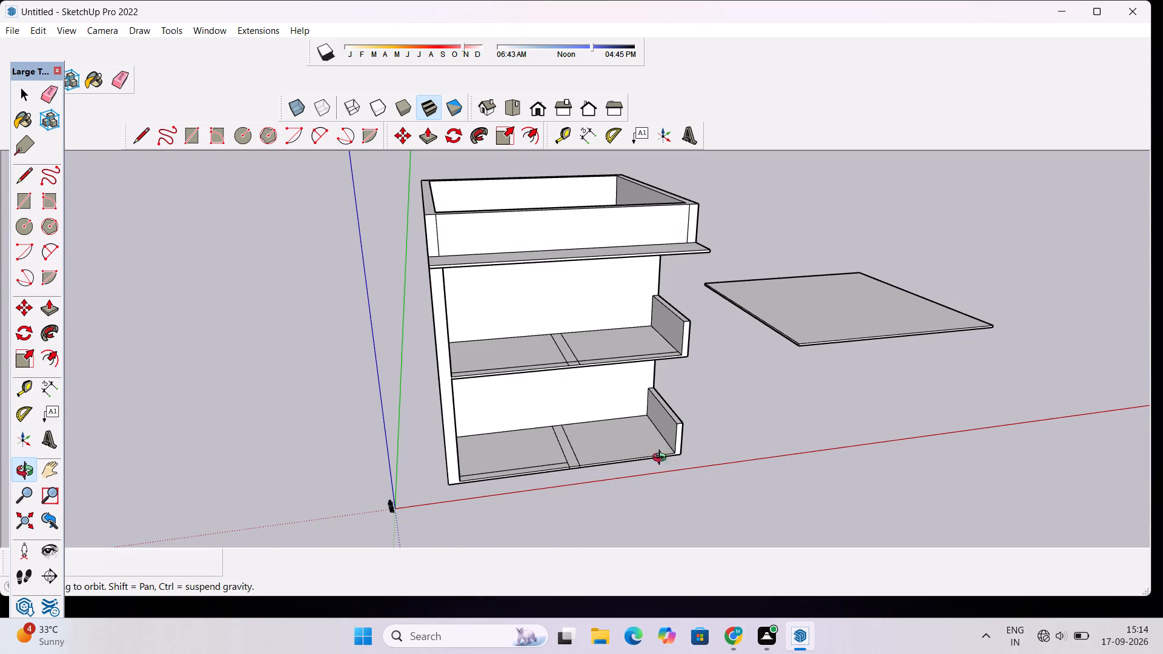
pyautogui.scroll(-5, 876, 515)
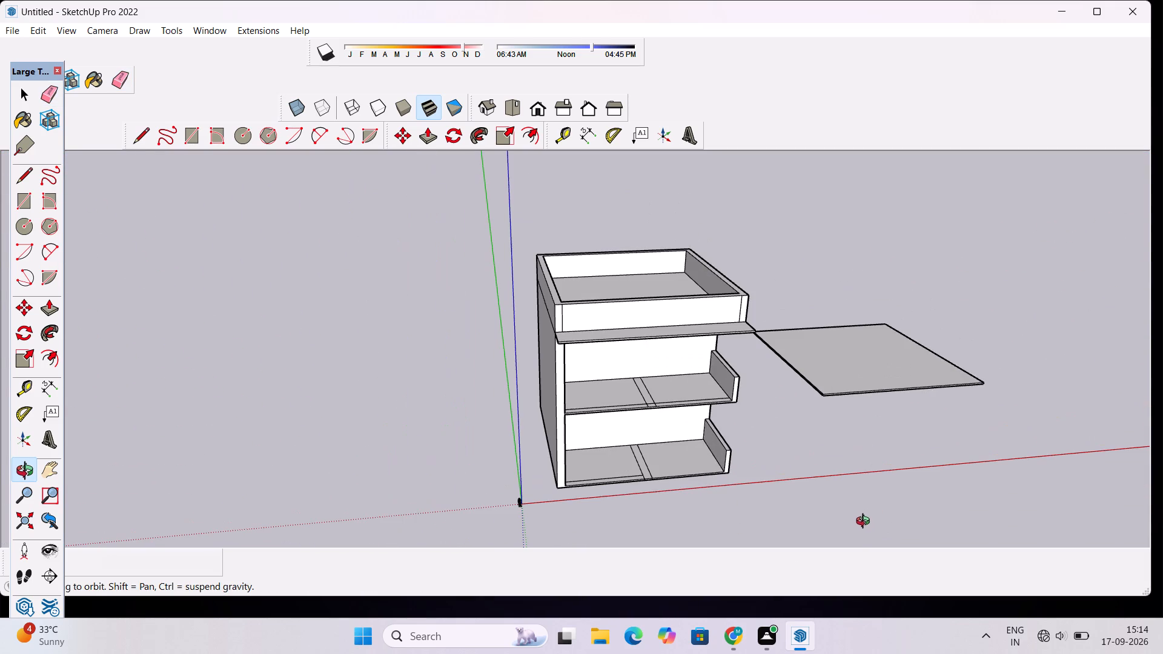
pyautogui.scroll(-2, 578, 514)
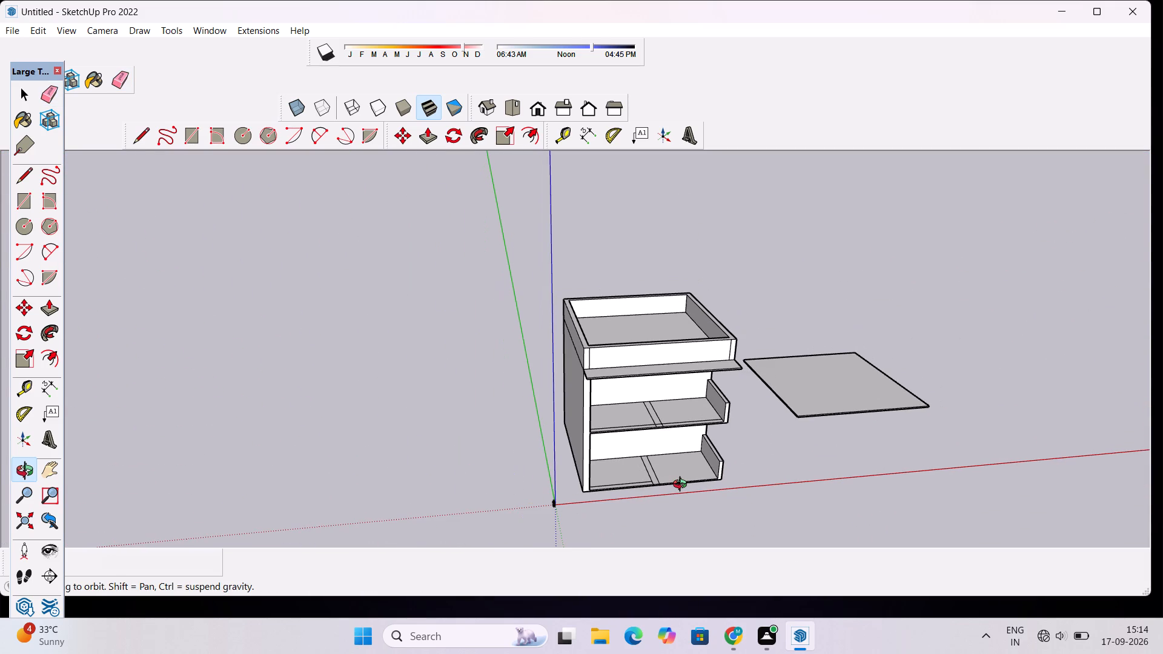
pyautogui.scroll(3, 709, 480)
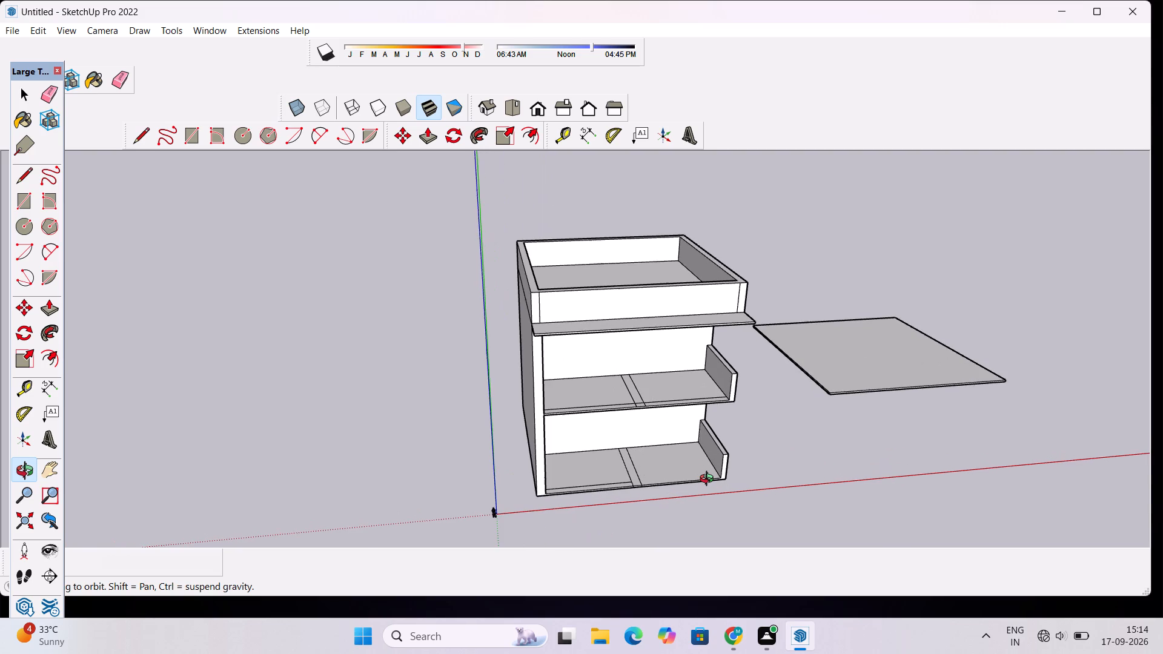
pyautogui.moveTo(735, 535); pyautogui.dragTo(615, 450)
pyautogui.scroll(-3, 609, 435)
pyautogui.moveTo(677, 453); pyautogui.dragTo(733, 576)
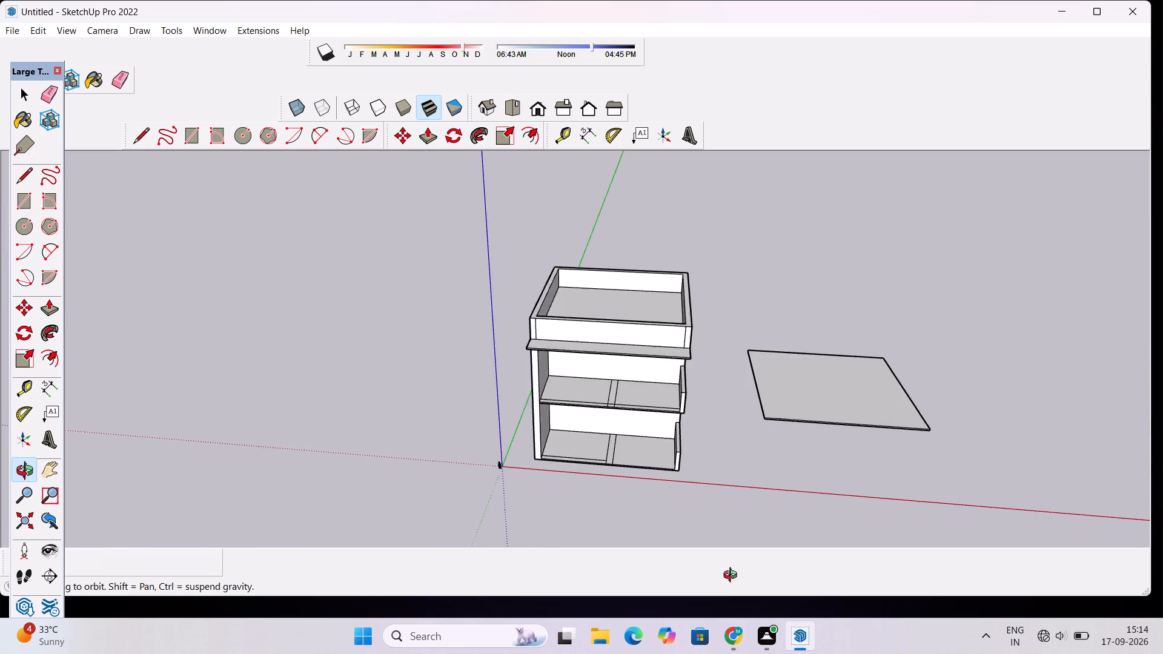
pyautogui.moveTo(733, 576); pyautogui.dragTo(734, 594)
pyautogui.scroll(5, 611, 372)
pyautogui.scroll(3, 654, 435)
pyautogui.keyDown('shift'); pyautogui.moveTo(620, 451); pyautogui.dragTo(700, 477); pyautogui.keyUp('shift')
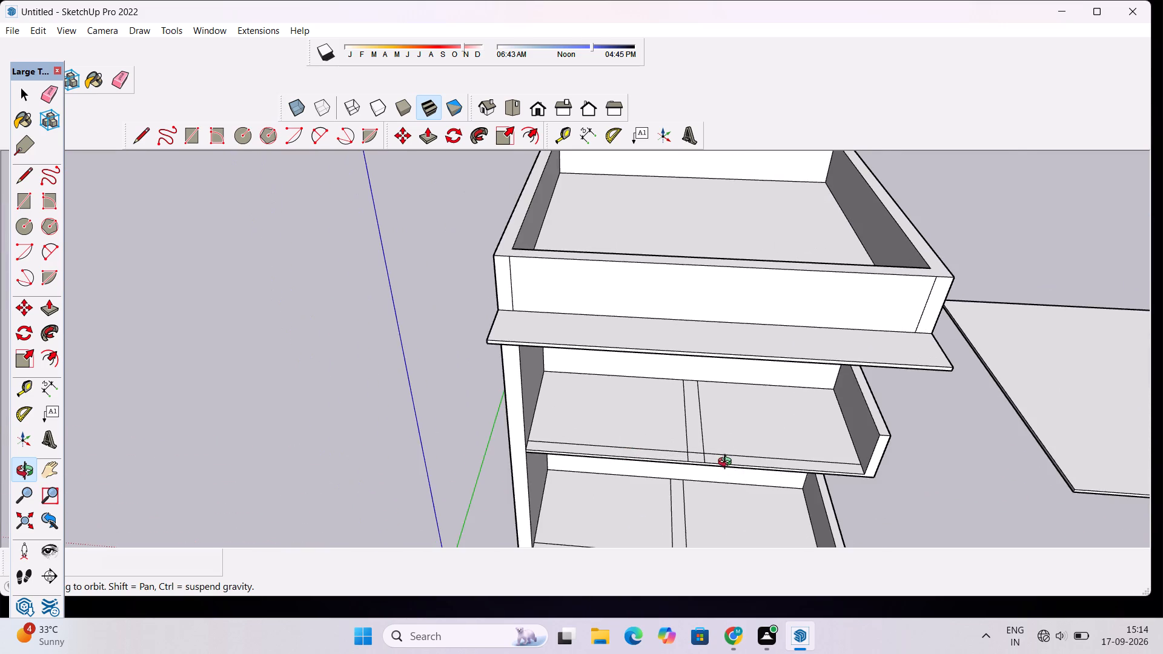
pyautogui.scroll(3, 727, 463)
pyautogui.moveTo(727, 463); pyautogui.dragTo(735, 497)
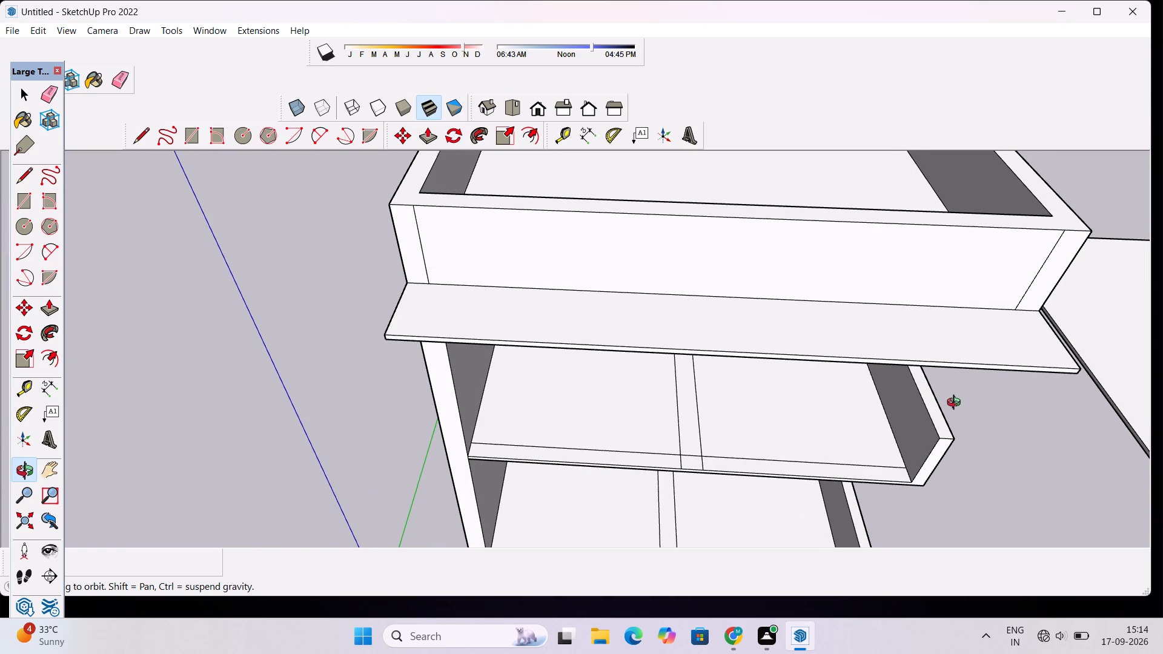
pyautogui.scroll(-4, 741, 457)
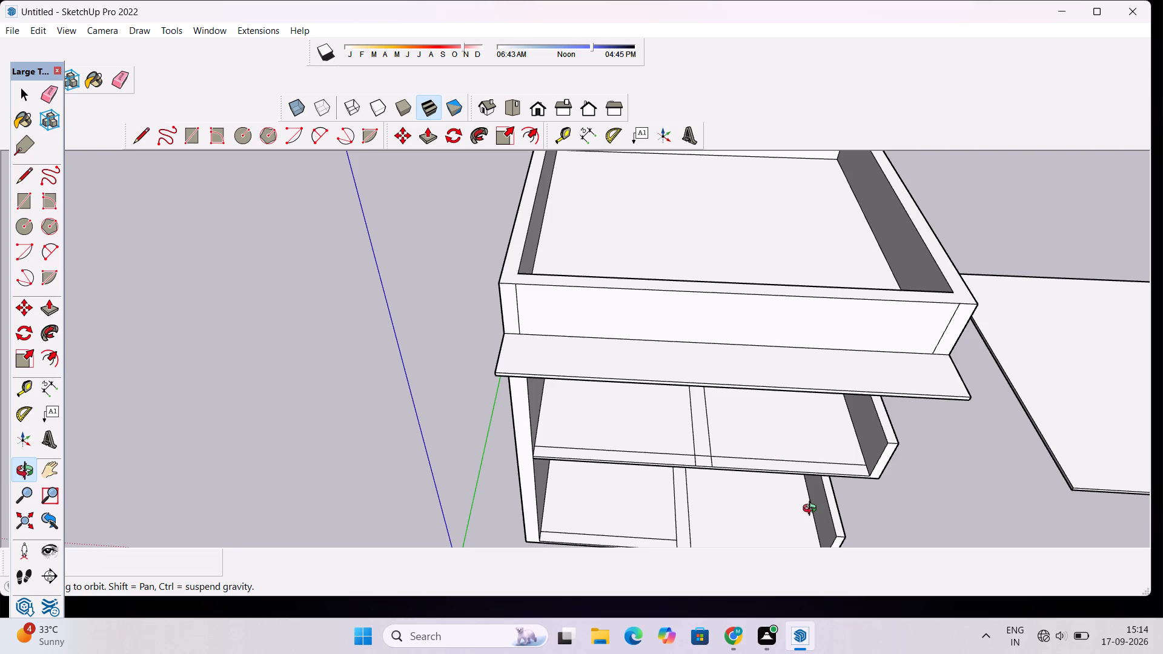
pyautogui.moveTo(812, 510); pyautogui.dragTo(761, 394)
pyautogui.scroll(4, 804, 424)
pyautogui.moveTo(960, 510); pyautogui.dragTo(941, 398)
pyautogui.moveTo(621, 558); pyautogui.dragTo(921, 629)
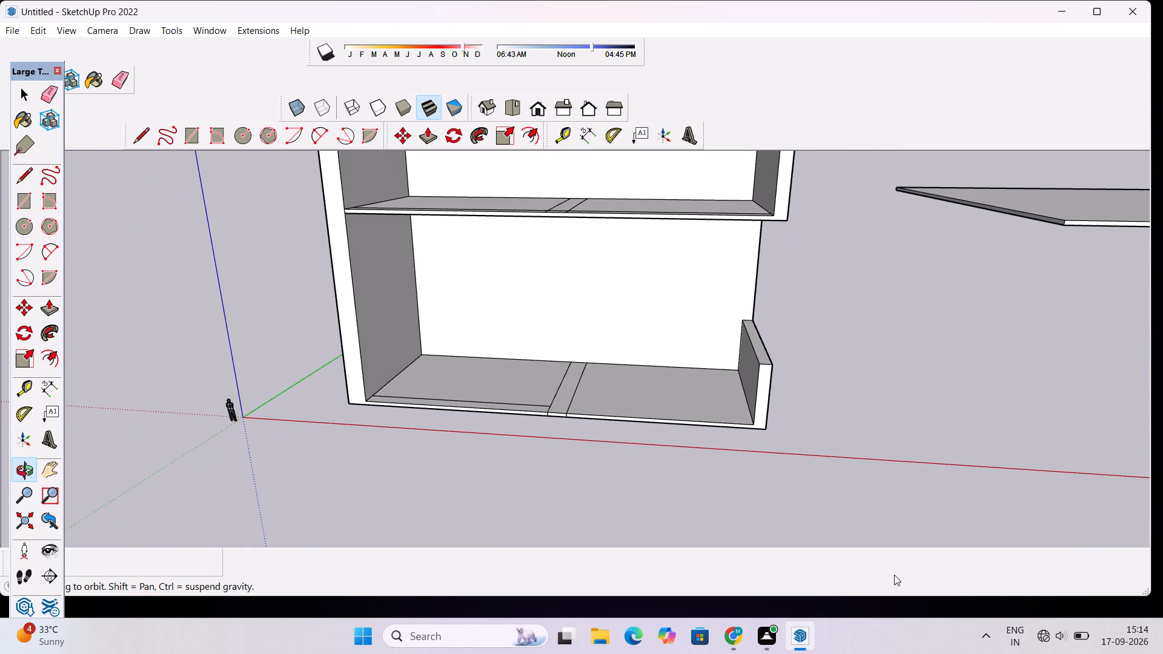
pyautogui.moveTo(592, 412); pyautogui.dragTo(778, 557)
pyautogui.scroll(-4, 767, 413)
pyautogui.moveTo(968, 464); pyautogui.dragTo(830, 438)
pyautogui.scroll(-4, 806, 421)
pyautogui.keyDown('shift'); pyautogui.moveTo(806, 421); pyautogui.dragTo(916, 480); pyautogui.keyUp('shift')
pyautogui.scroll(4, 917, 481)
pyautogui.moveTo(1055, 483); pyautogui.dragTo(777, 432)
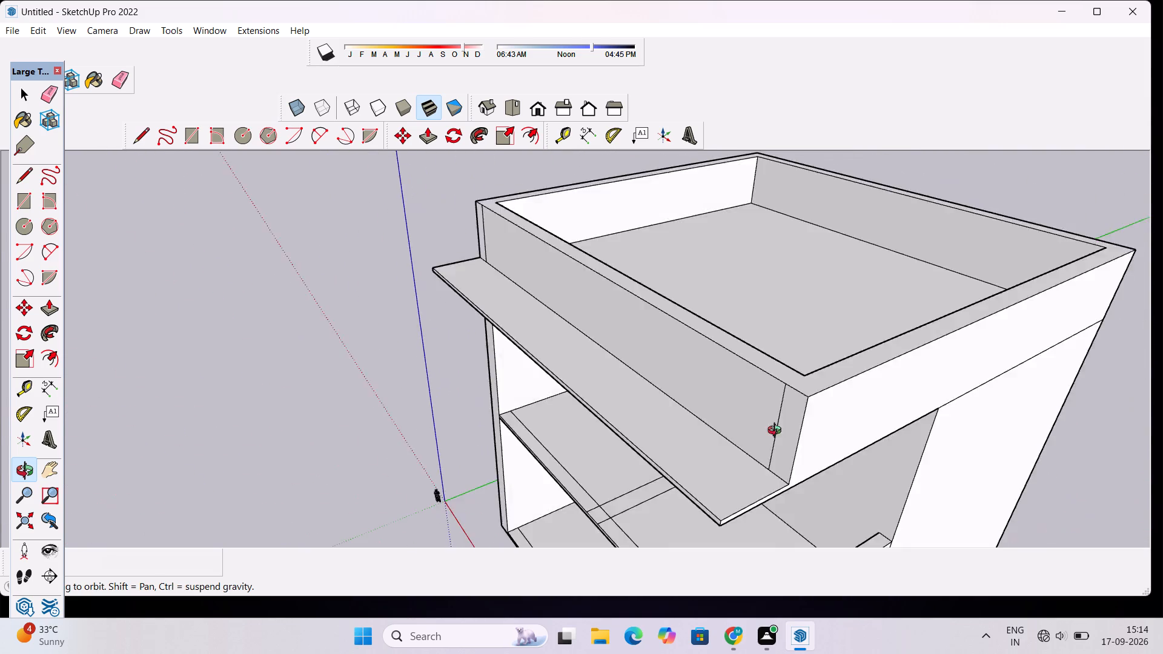
pyautogui.moveTo(777, 432); pyautogui.dragTo(869, 363)
pyautogui.scroll(-5, 869, 362)
pyautogui.moveTo(815, 374); pyautogui.dragTo(1138, 415)
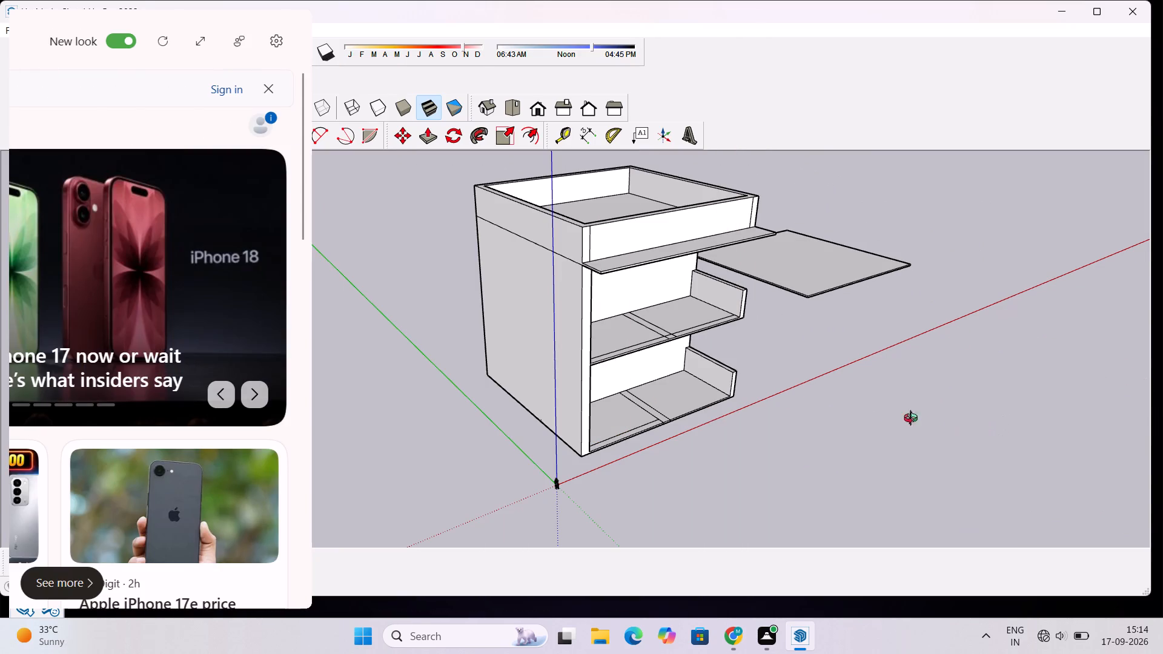
pyautogui.scroll(9, 891, 429)
pyautogui.moveTo(1101, 469); pyautogui.dragTo(984, 485)
pyautogui.scroll(-9, 933, 474)
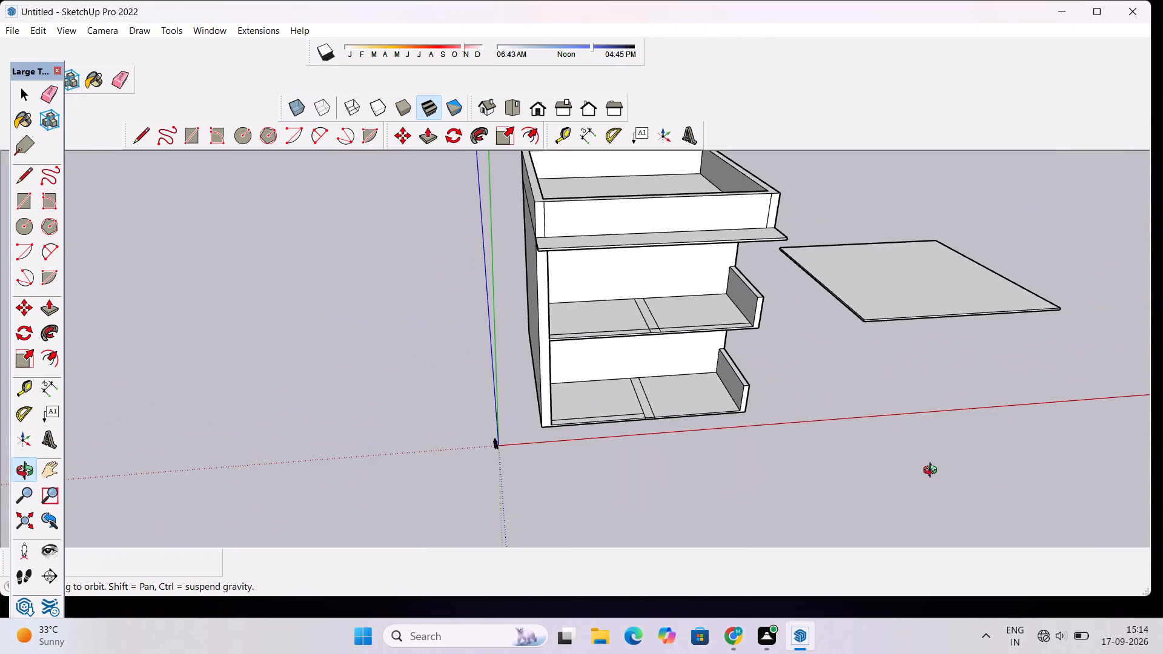
pyautogui.keyDown('shift'); pyautogui.moveTo(809, 439); pyautogui.dragTo(939, 523); pyautogui.keyUp('shift')
pyautogui.scroll(5, 910, 498)
pyautogui.moveTo(924, 506); pyautogui.dragTo(879, 452)
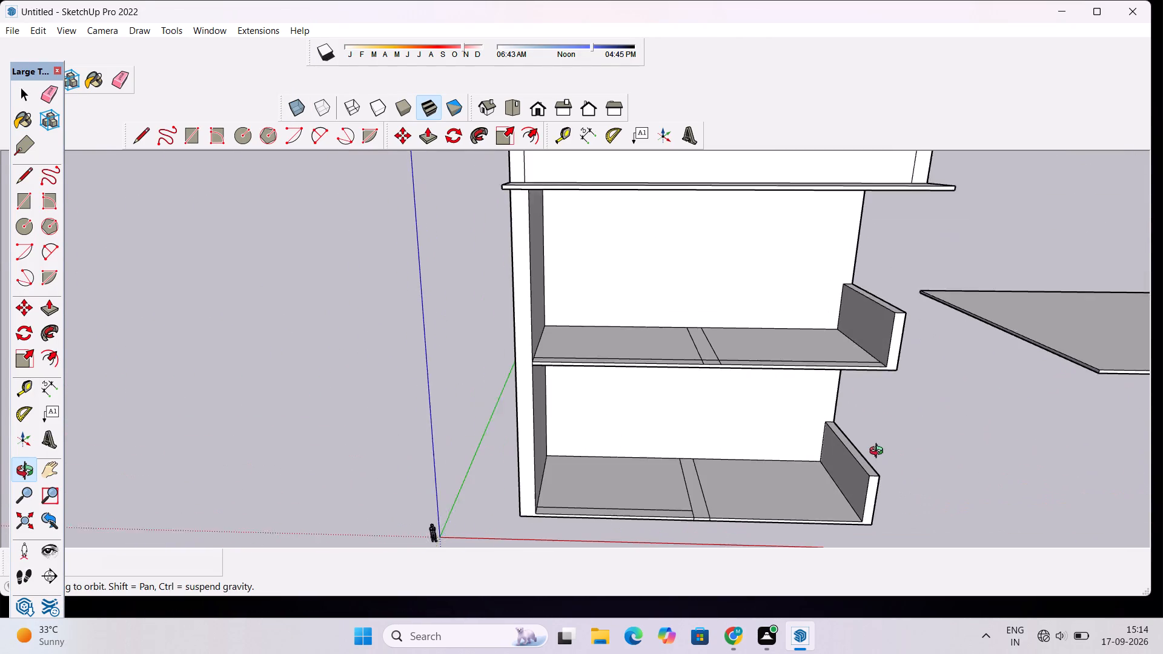
pyautogui.moveTo(879, 452); pyautogui.dragTo(875, 444)
pyautogui.scroll(3, 862, 419)
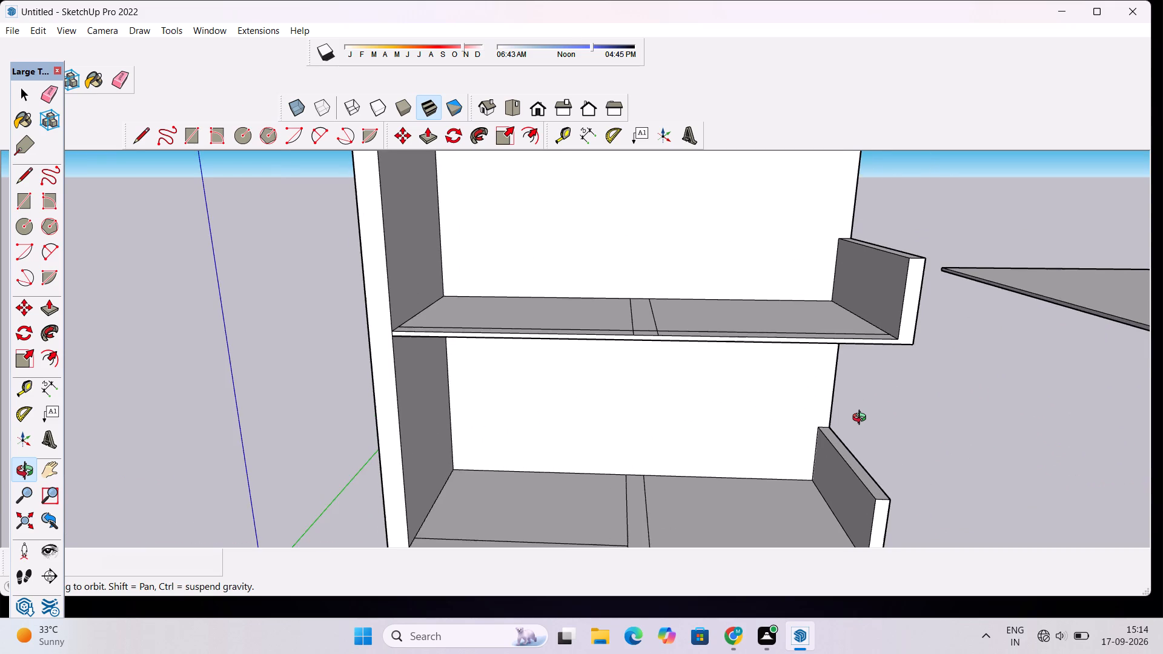
pyautogui.moveTo(862, 423); pyautogui.dragTo(868, 483)
pyautogui.scroll(-4, 866, 473)
pyautogui.moveTo(852, 424); pyautogui.dragTo(869, 472)
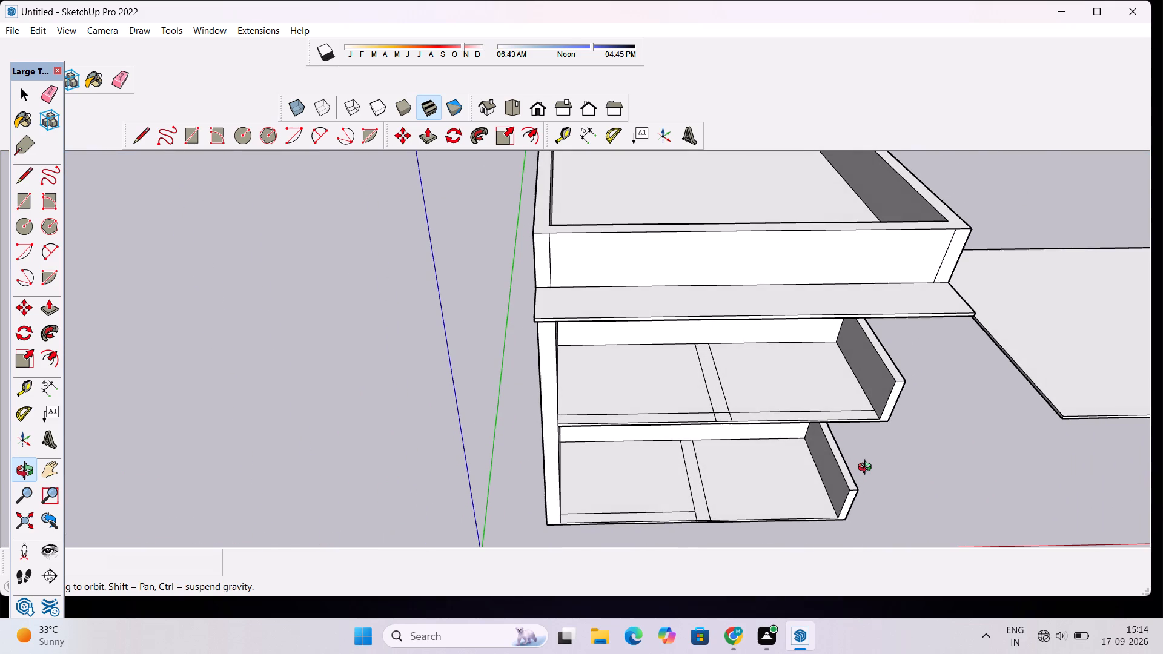
pyautogui.scroll(-2, 817, 458)
pyautogui.keyDown('shift'); pyautogui.moveTo(808, 457); pyautogui.dragTo(880, 441); pyautogui.keyUp('shift')
pyautogui.scroll(5, 824, 469)
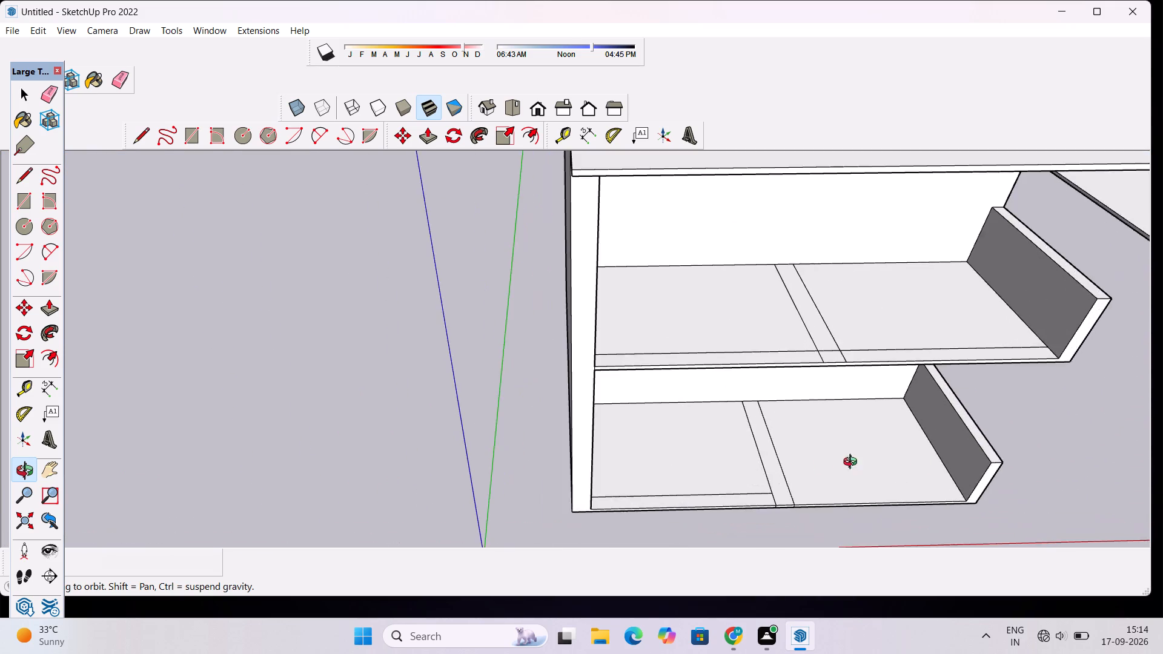
pyautogui.moveTo(1008, 428); pyautogui.dragTo(873, 409)
pyautogui.scroll(-10, 853, 411)
pyautogui.moveTo(836, 506); pyautogui.dragTo(873, 455)
pyautogui.scroll(3, 873, 442)
pyautogui.moveTo(833, 450); pyautogui.dragTo(854, 480)
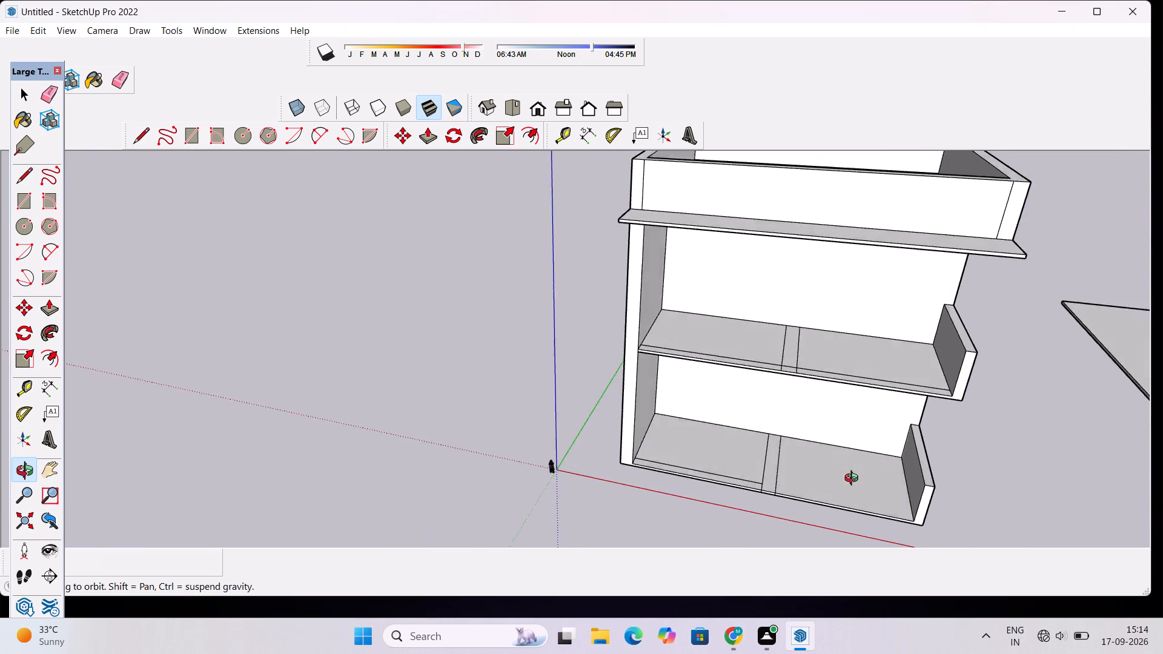
pyautogui.moveTo(854, 480); pyautogui.dragTo(914, 492)
pyautogui.scroll(3, 849, 429)
pyautogui.keyDown('shift'); pyautogui.moveTo(842, 437); pyautogui.dragTo(824, 478); pyautogui.keyUp('shift')
pyautogui.scroll(2, 807, 490)
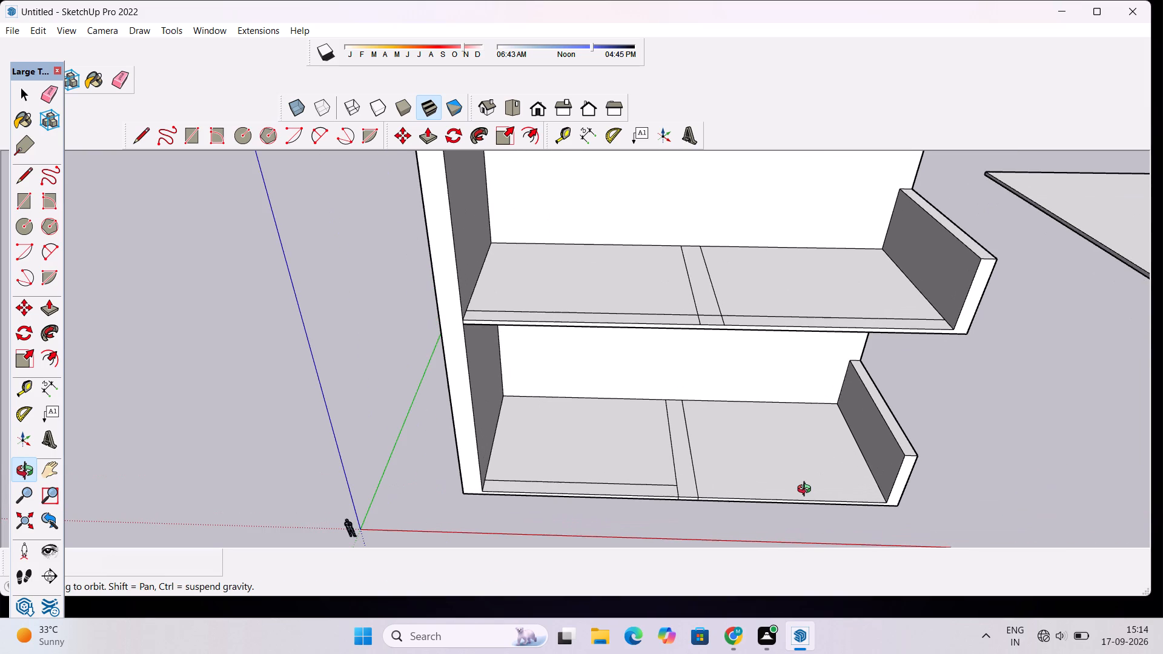
# Push/Pull the lower floor's front edge strip beside the full-height side wall up 50' to the floor above, forming a front wall.
pyautogui.press('p')
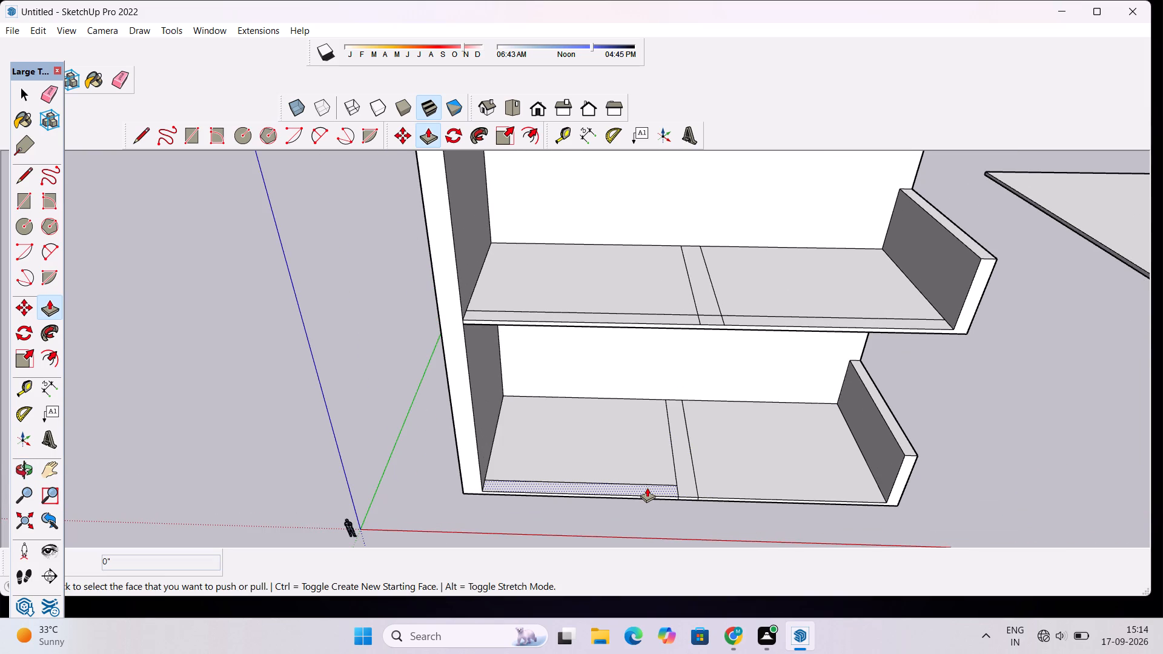
pyautogui.click(644, 489)
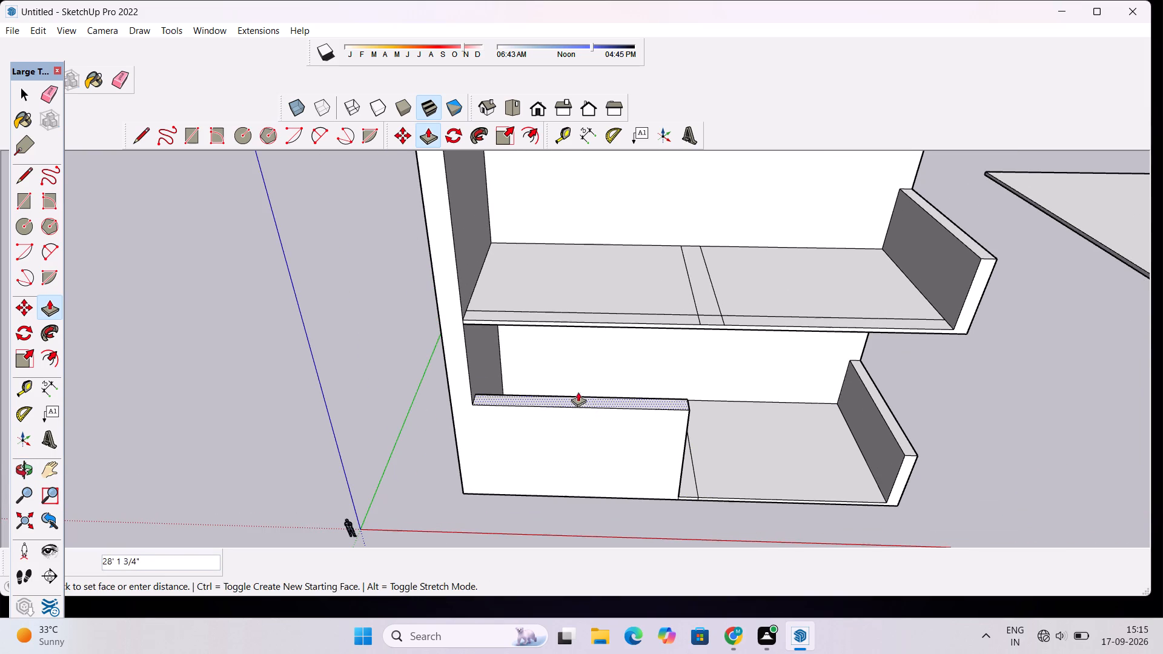
pyautogui.click(466, 322)
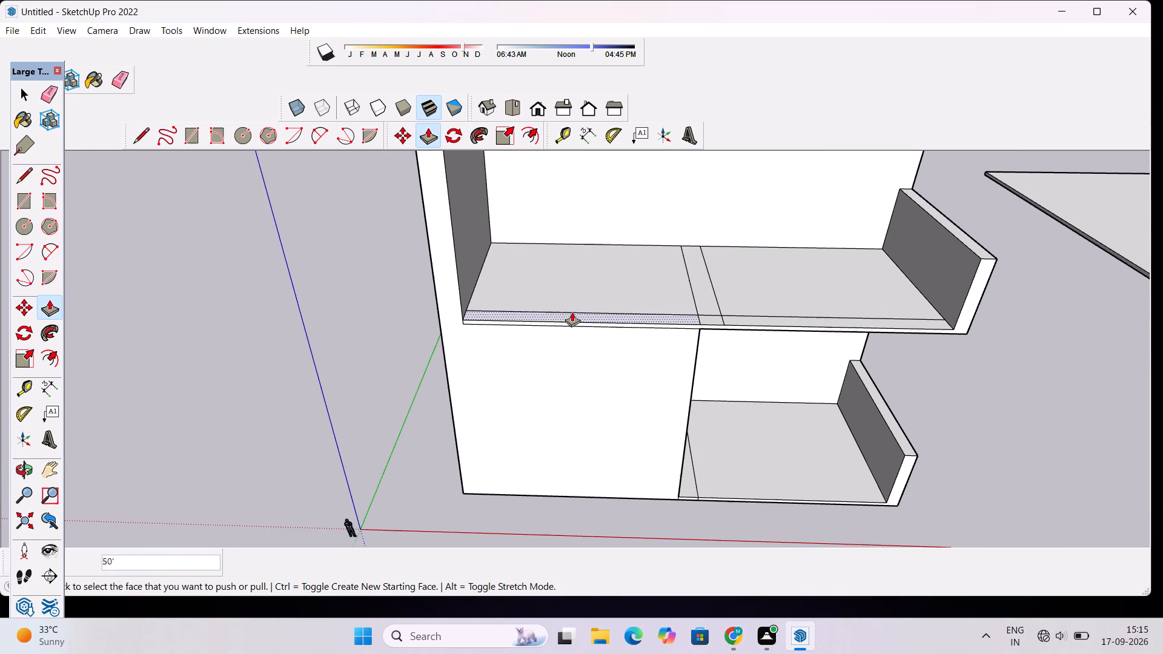
# Push/Pull the upper floor's front edge strip beside the full-height side wall up 50' to the overhang, forming a front wall.
pyautogui.click(572, 311)
pyautogui.press('space')
pyautogui.write('p')
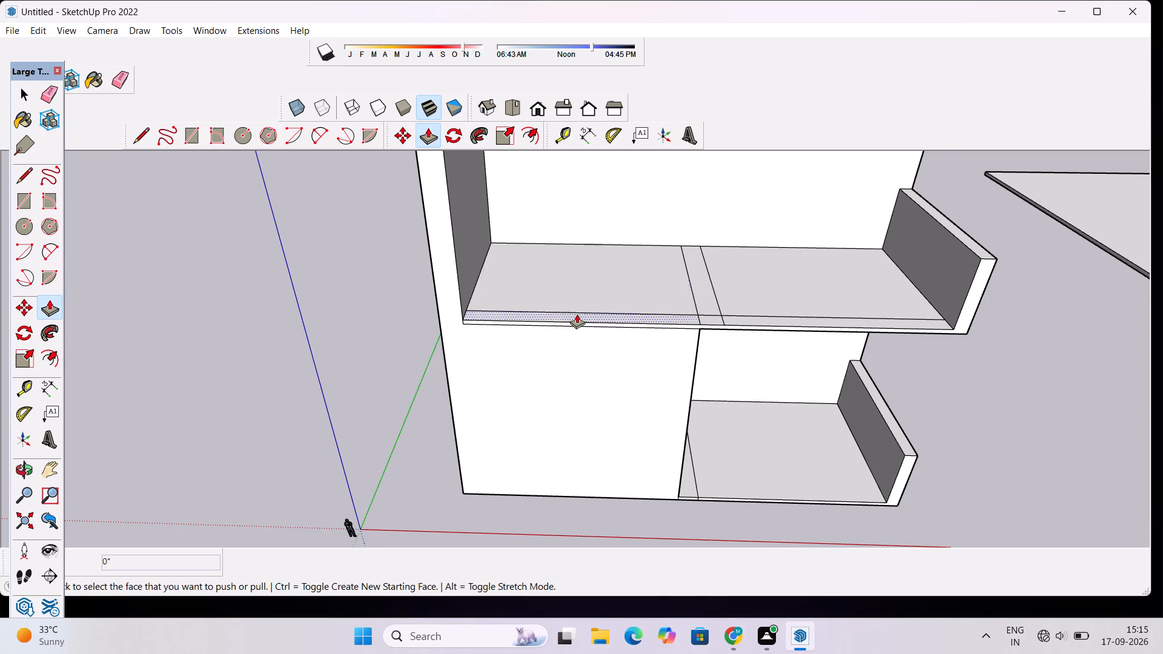
pyautogui.click(579, 319)
pyautogui.scroll(-8, 579, 312)
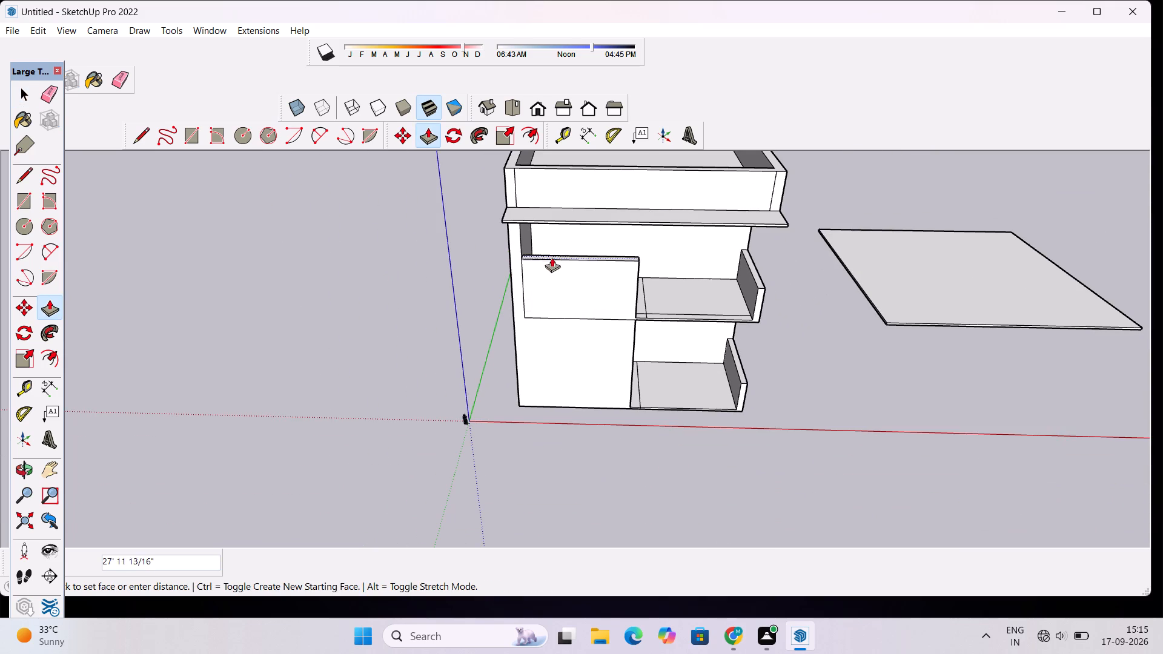
pyautogui.scroll(10, 546, 245)
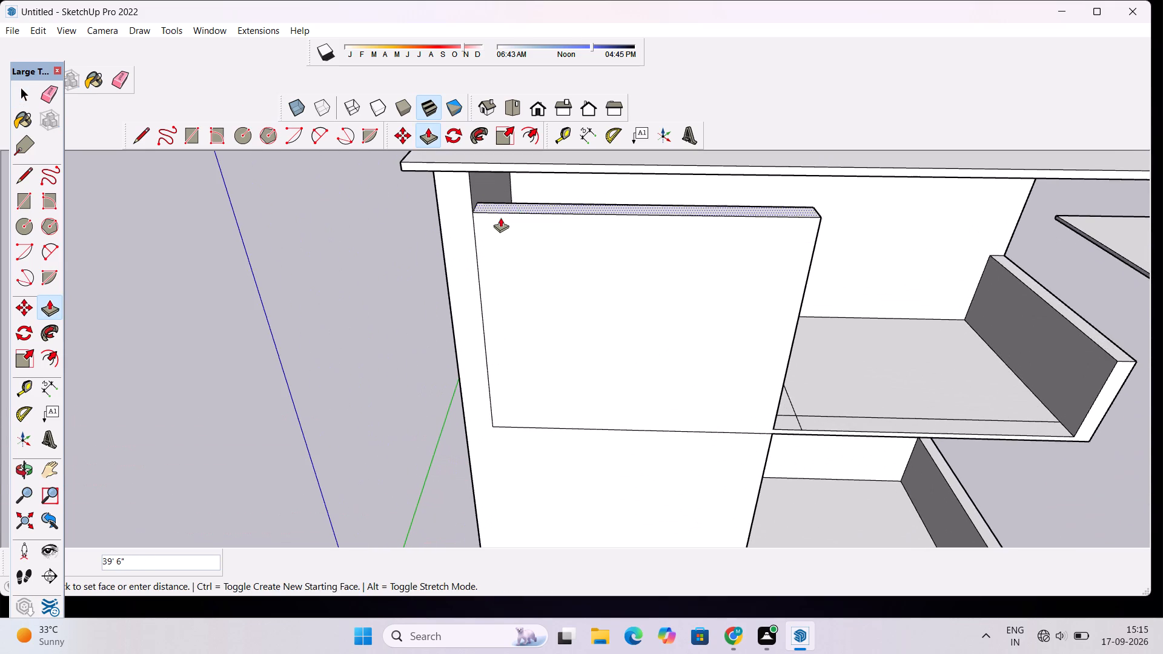
pyautogui.scroll(-5, 500, 217)
pyautogui.scroll(3, 502, 193)
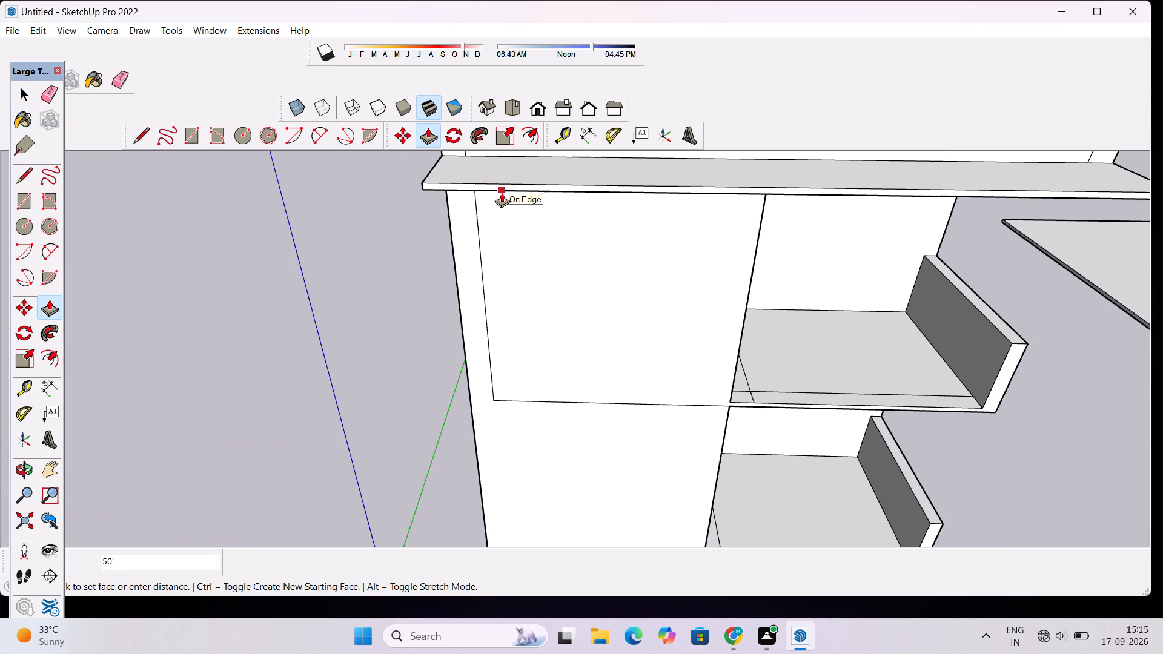
pyautogui.click(502, 193)
# Erase the seam lines on the front facade where the upper front wall meets the full-height side wall and the floor slab below.
pyautogui.press('o')
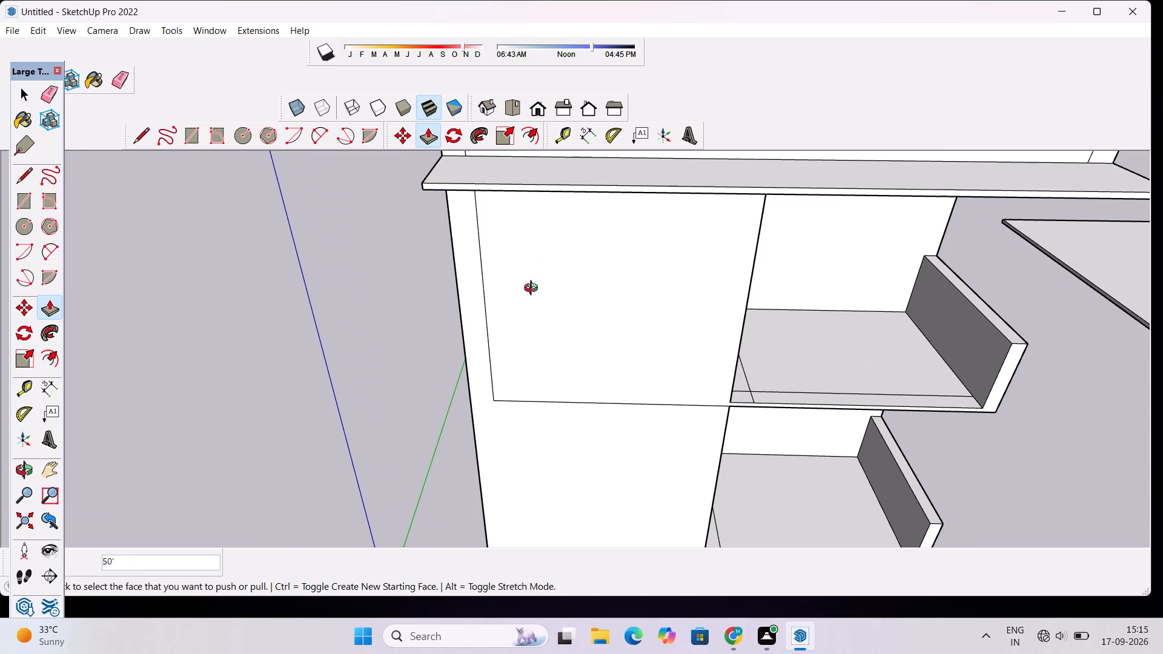
pyautogui.moveTo(532, 303); pyautogui.dragTo(549, 167)
pyautogui.scroll(-4, 555, 216)
pyautogui.keyDown('shift'); pyautogui.moveTo(583, 208); pyautogui.dragTo(589, 306); pyautogui.keyUp('shift')
pyautogui.scroll(3, 583, 304)
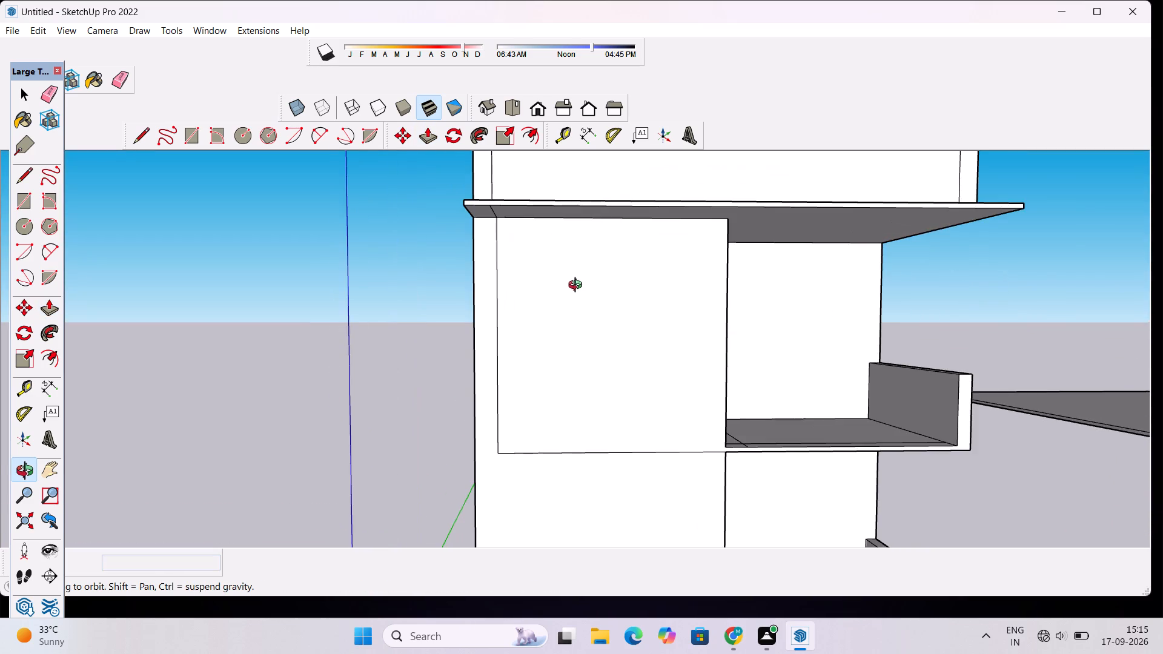
pyautogui.moveTo(538, 268); pyautogui.dragTo(802, 252)
pyautogui.moveTo(833, 249); pyautogui.dragTo(589, 296)
pyautogui.scroll(-5, 589, 296)
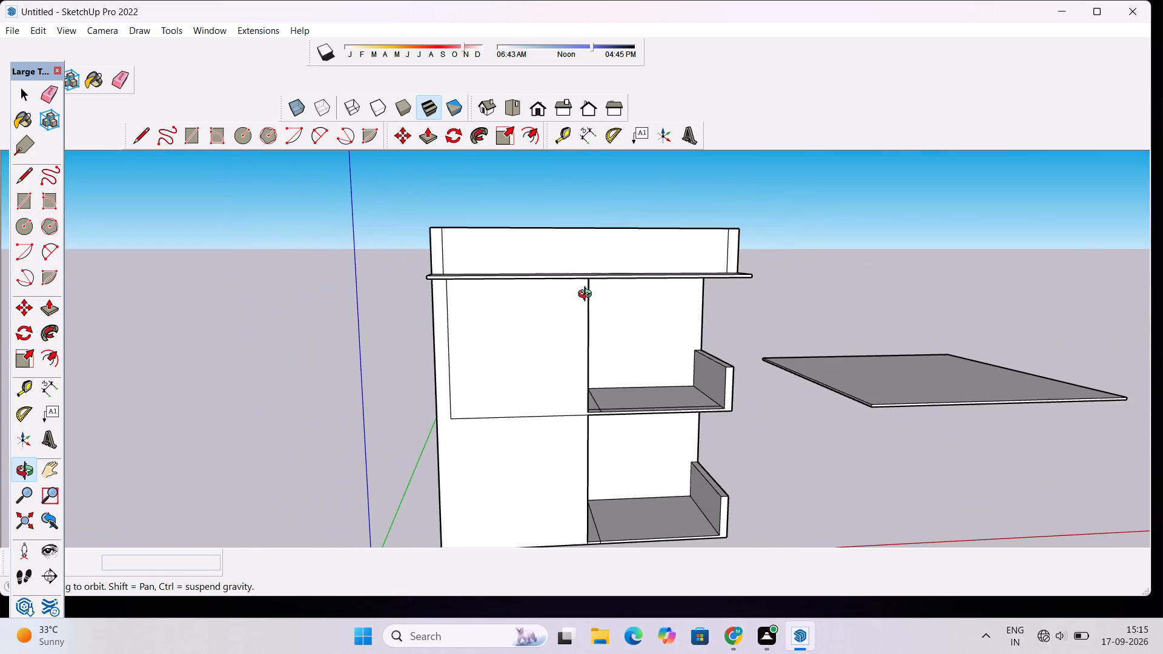
pyautogui.scroll(4, 561, 321)
pyautogui.press('e')
pyautogui.scroll(4, 475, 335)
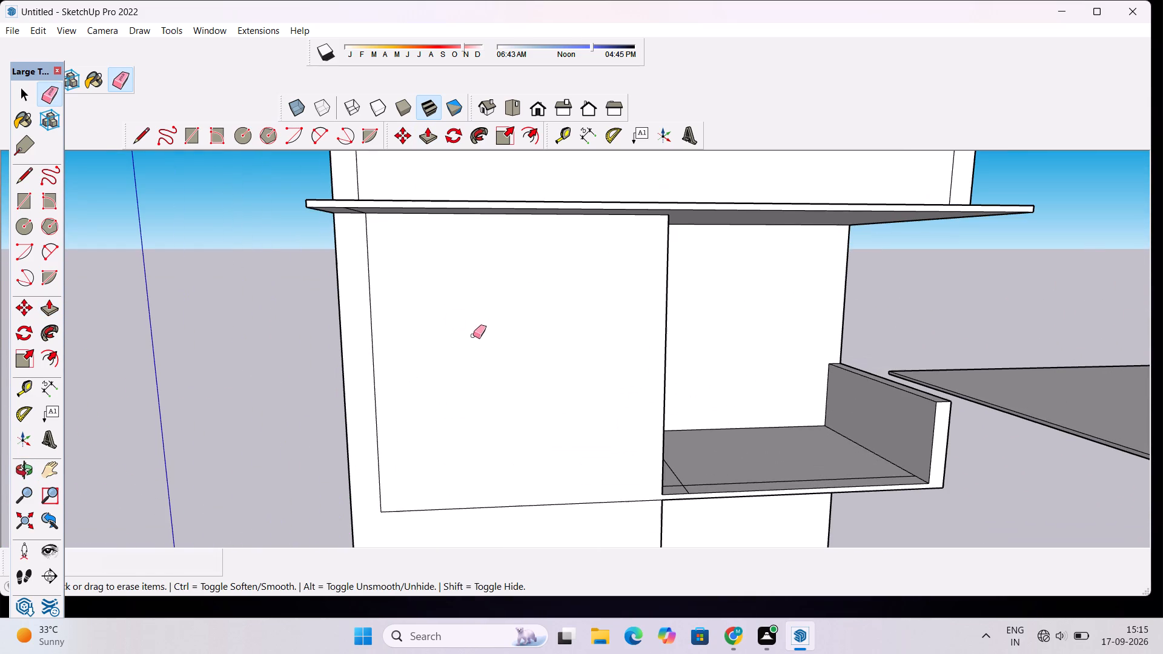
pyautogui.moveTo(368, 243); pyautogui.dragTo(383, 361)
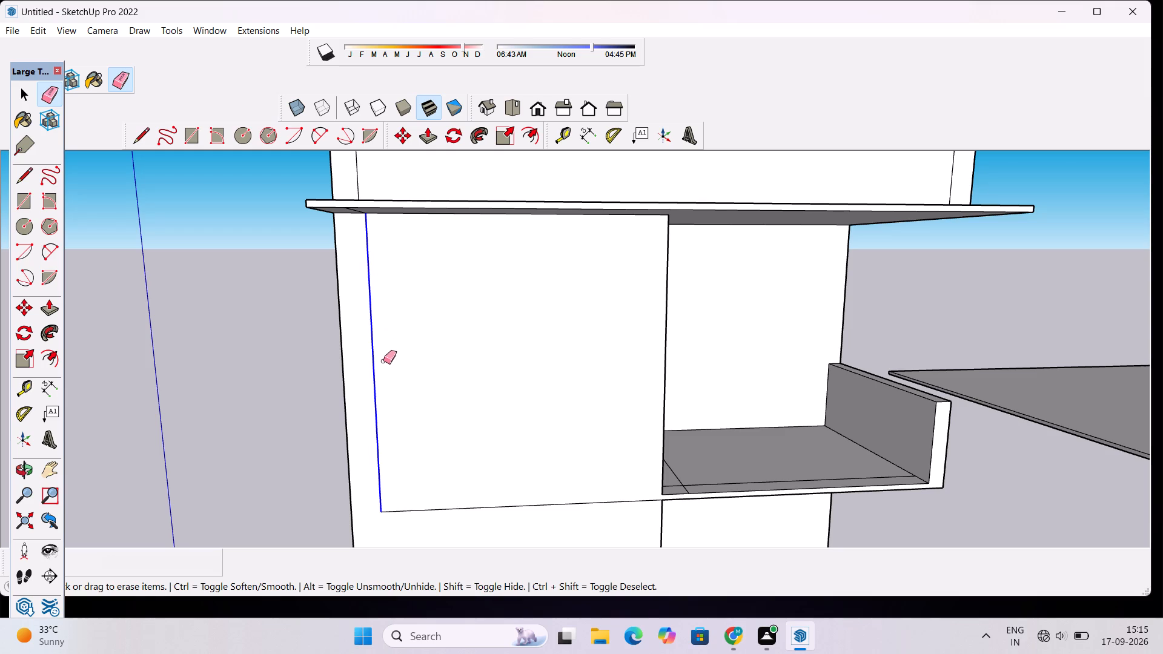
pyautogui.moveTo(383, 361); pyautogui.dragTo(517, 503)
# Erase the seam line on the underside of the front overhang near the full-height side wall.
pyautogui.press('o')
pyautogui.scroll(-4, 518, 472)
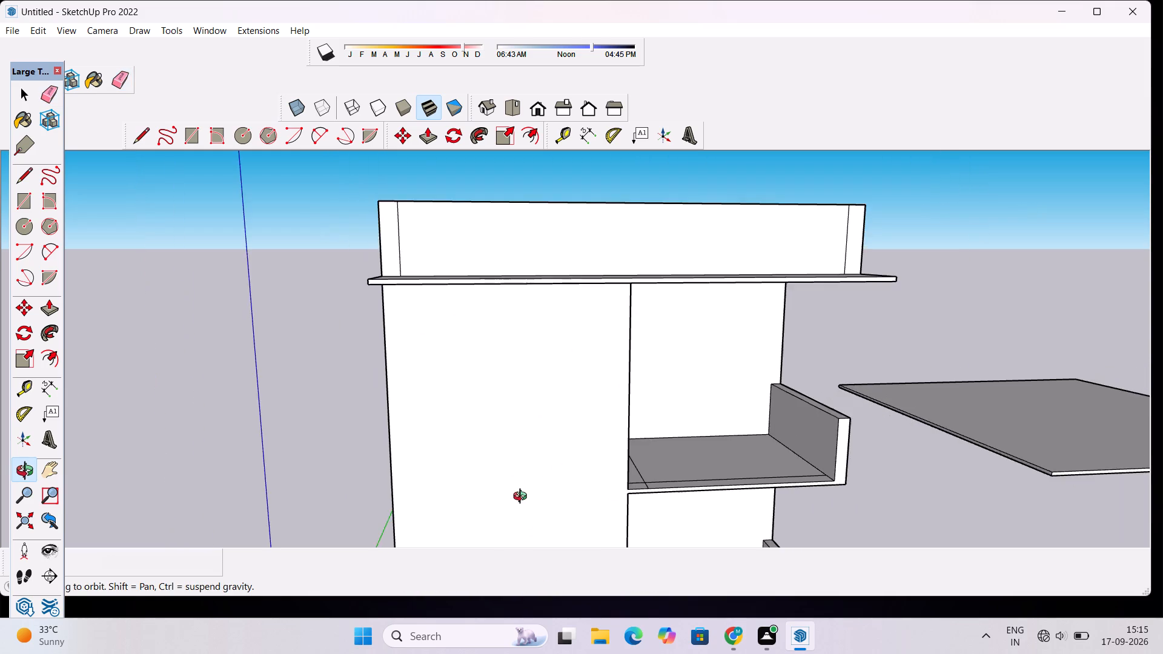
pyautogui.moveTo(519, 497); pyautogui.dragTo(491, 292)
pyautogui.keyDown('shift'); pyautogui.moveTo(491, 291); pyautogui.dragTo(591, 451); pyautogui.keyUp('shift')
pyautogui.scroll(3, 531, 334)
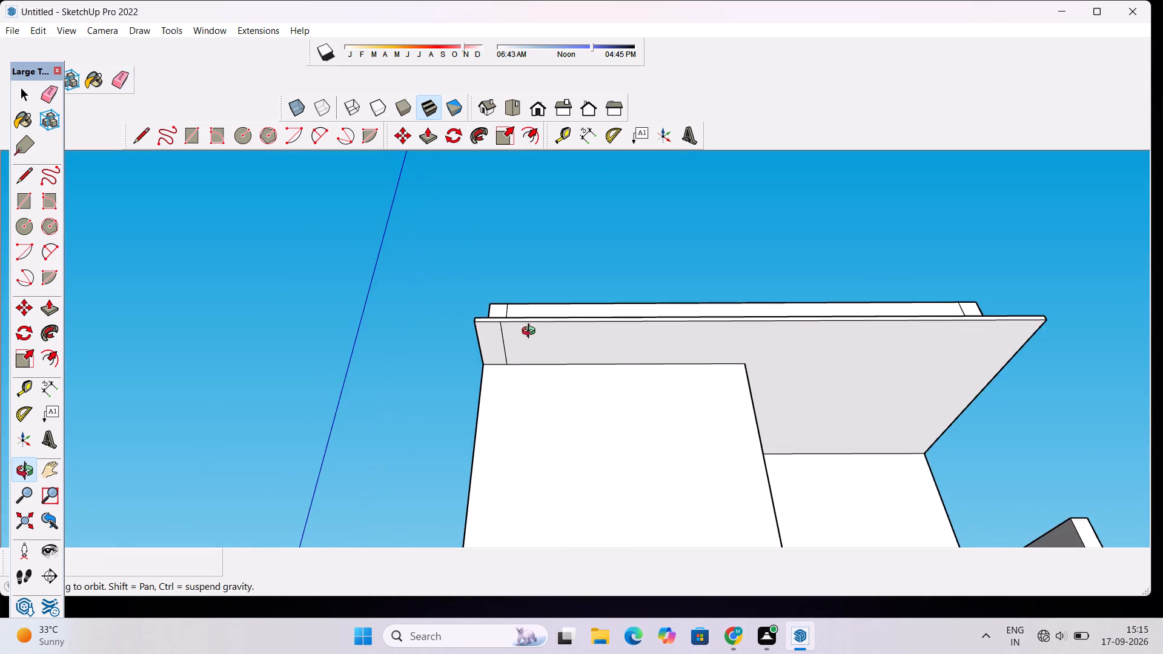
pyautogui.scroll(14, 531, 332)
pyautogui.press('e')
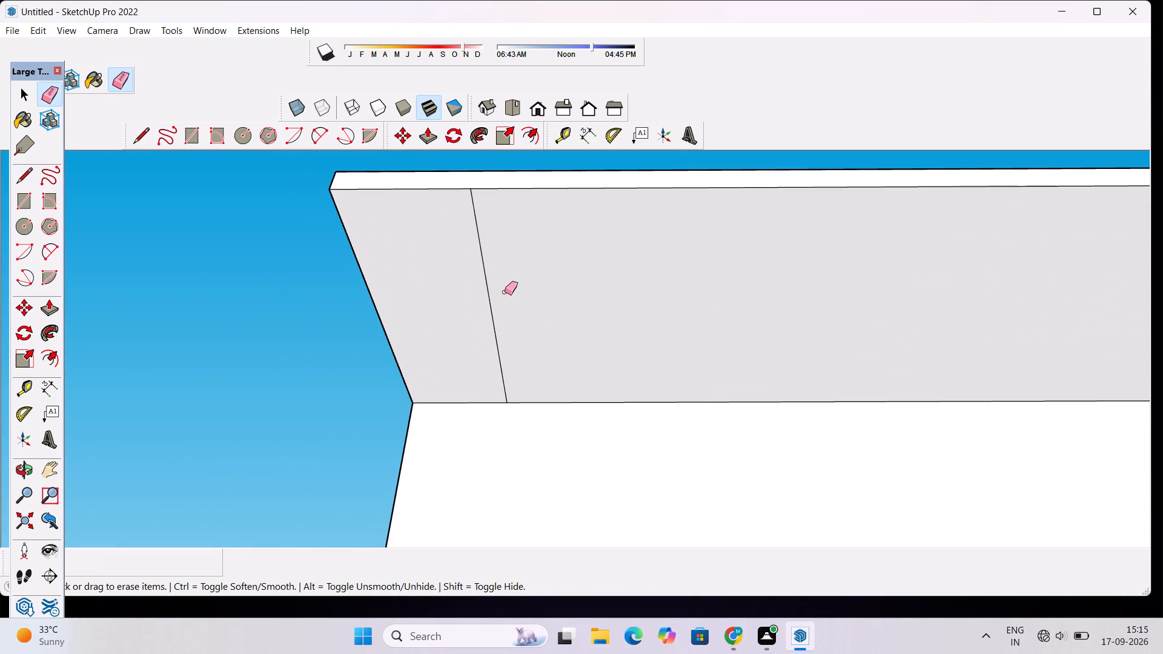
pyautogui.moveTo(505, 292); pyautogui.dragTo(490, 327)
# Erase the vertical seam line on the top-level front wall above the overhang, near the full-height side wall's corner.
pyautogui.press('o')
pyautogui.scroll(-5, 477, 291)
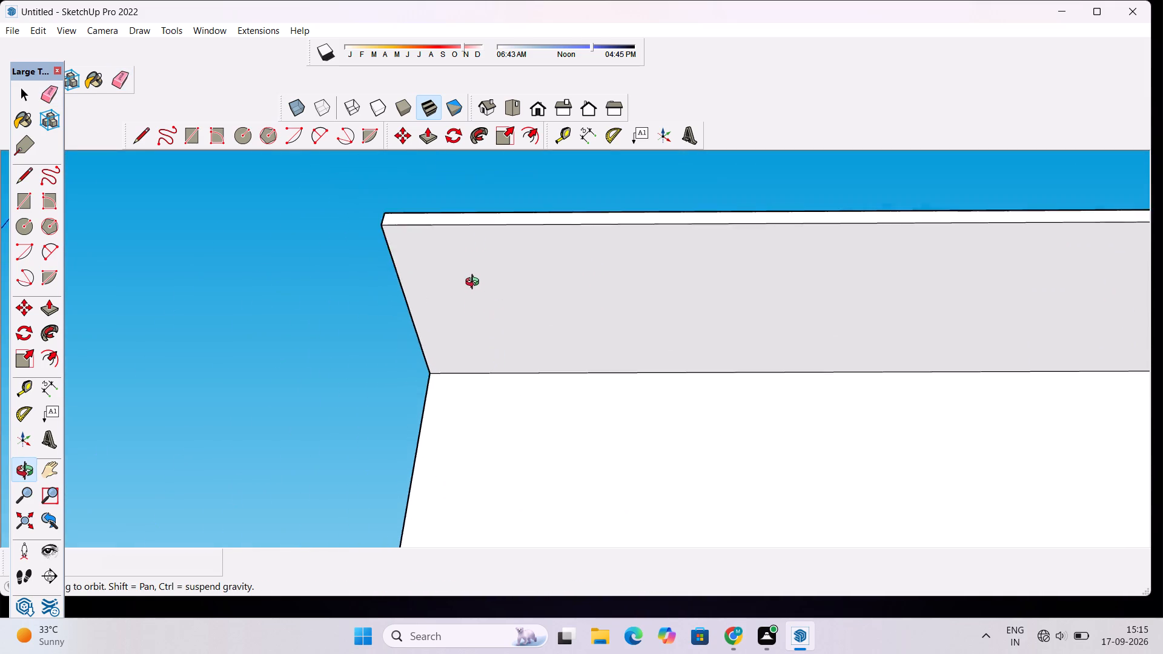
pyautogui.scroll(-5, 475, 283)
pyautogui.moveTo(524, 278); pyautogui.dragTo(480, 592)
pyautogui.scroll(3, 479, 414)
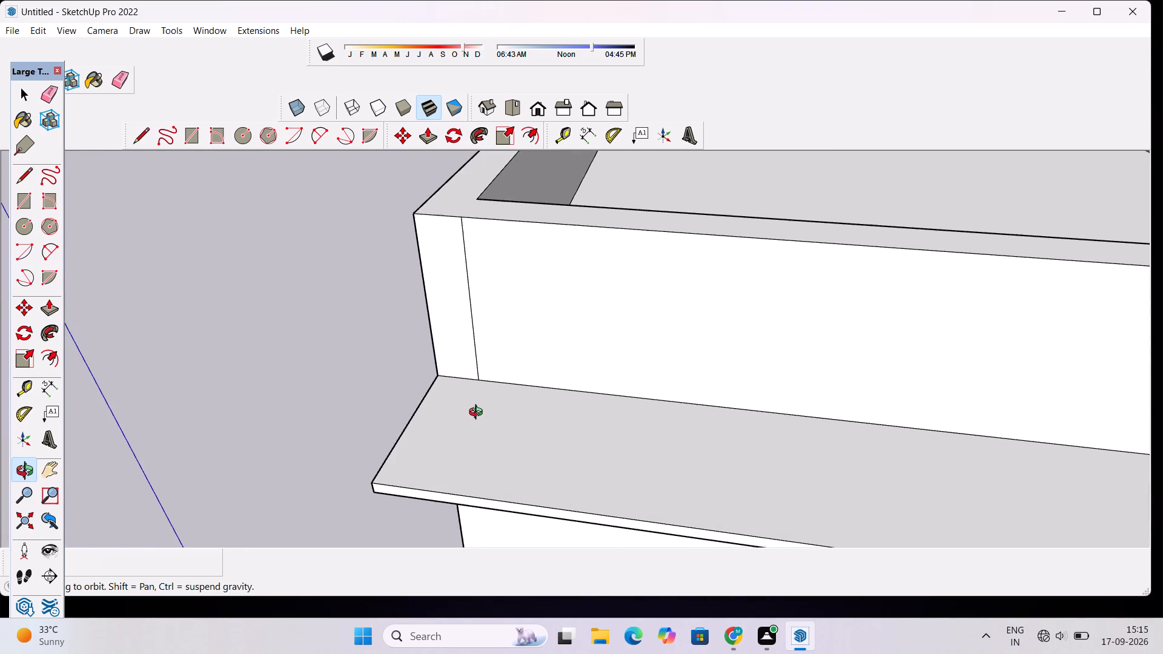
pyautogui.press('e')
pyautogui.scroll(1, 479, 414)
pyautogui.moveTo(474, 269); pyautogui.dragTo(459, 314)
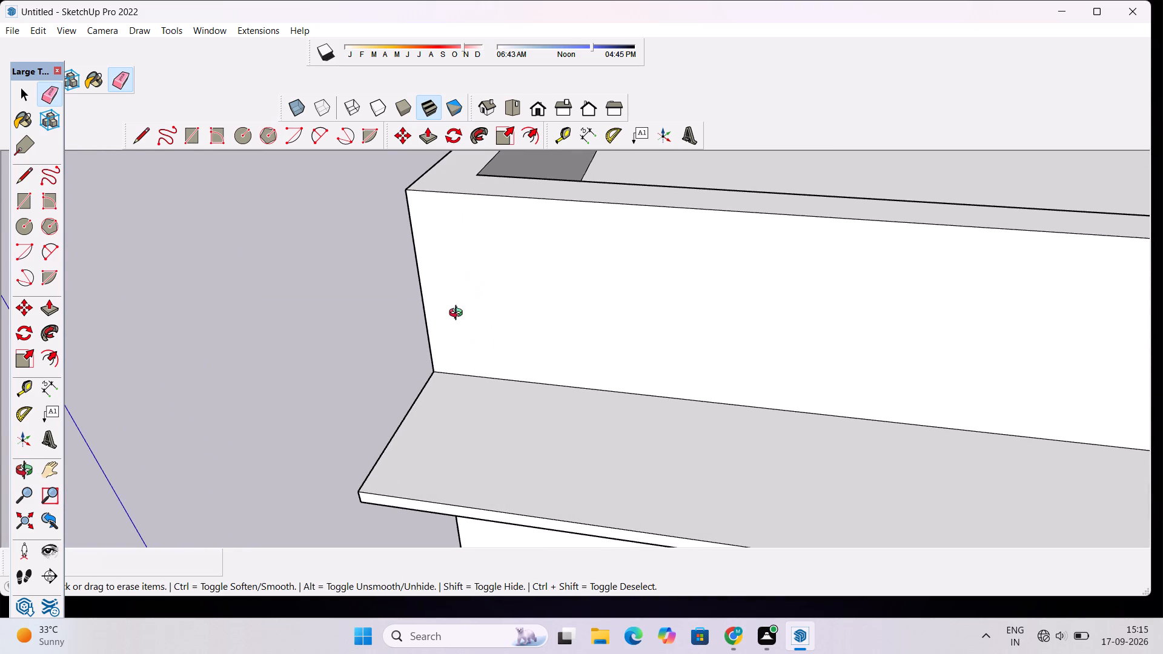
# Examine the building's front and open side, checking the closed front walls, the overhang and the open floors.
pyautogui.press('o')
pyautogui.scroll(-16, 436, 296)
pyautogui.keyDown('shift'); pyautogui.moveTo(529, 375); pyautogui.dragTo(483, 309); pyautogui.keyUp('shift')
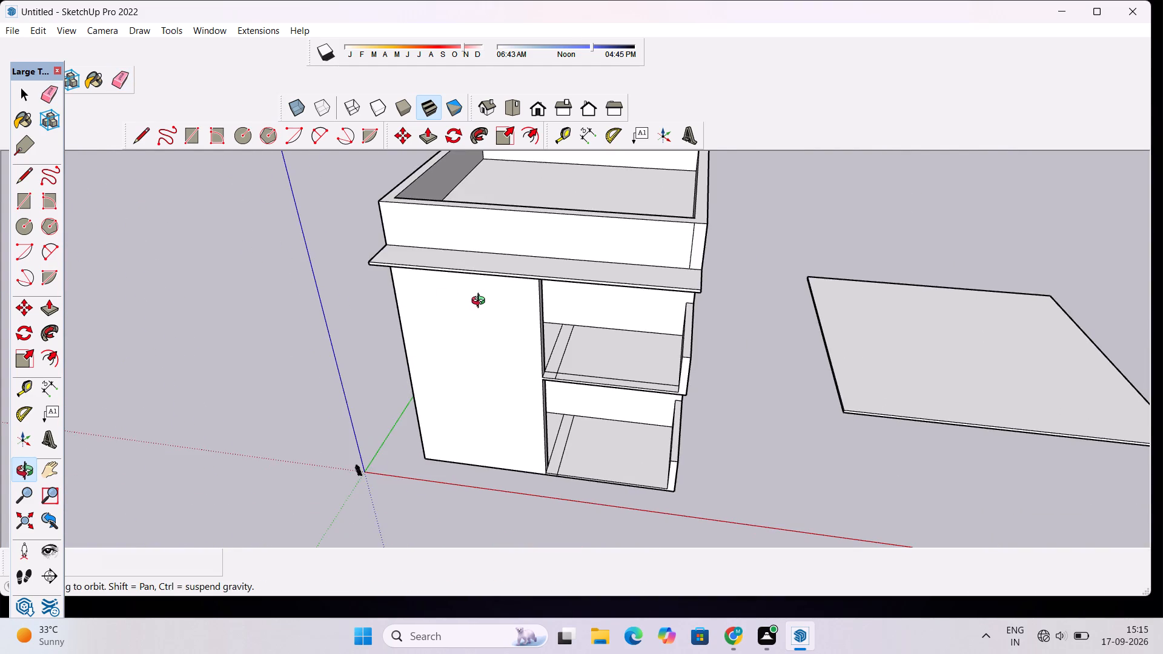
pyautogui.scroll(-4, 480, 303)
pyautogui.moveTo(741, 464); pyautogui.dragTo(469, 342)
pyautogui.scroll(9, 572, 288)
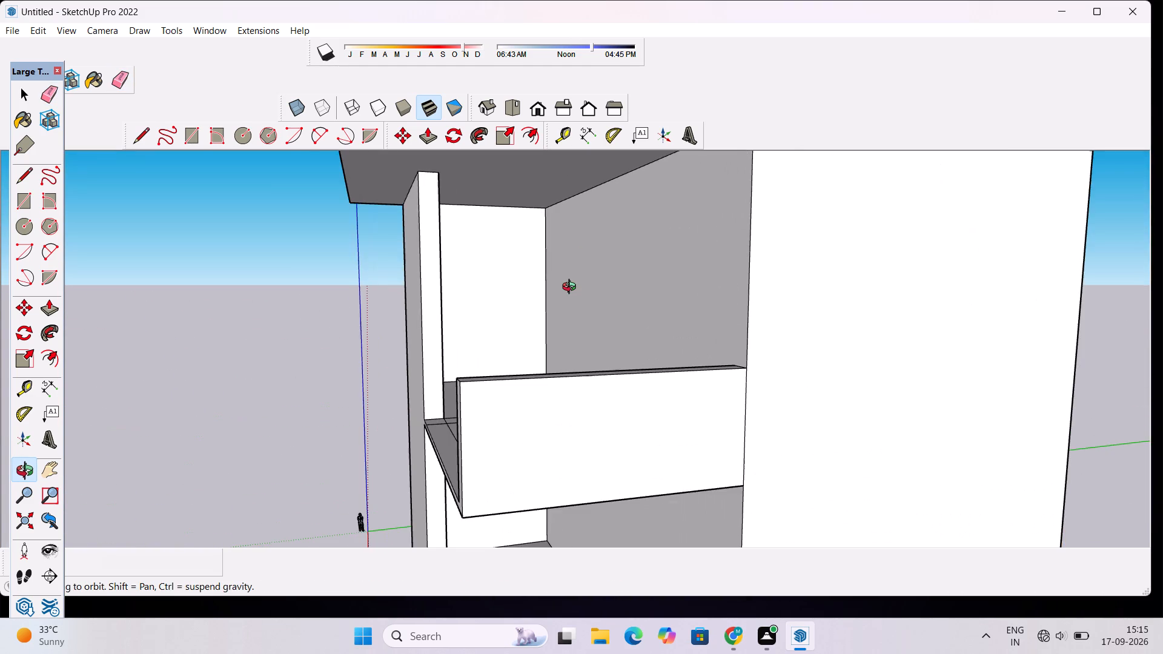
pyautogui.scroll(4, 572, 288)
pyautogui.moveTo(597, 287); pyautogui.dragTo(580, 302)
pyautogui.scroll(-7, 580, 302)
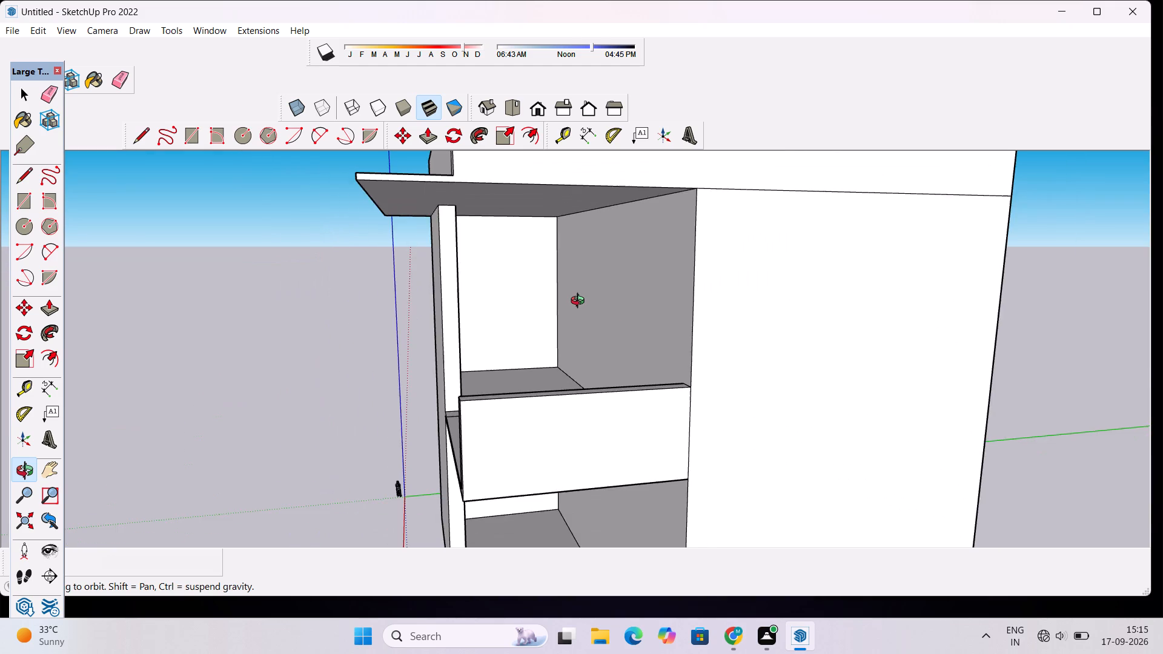
pyautogui.moveTo(566, 305); pyautogui.dragTo(631, 426)
pyautogui.scroll(4, 643, 458)
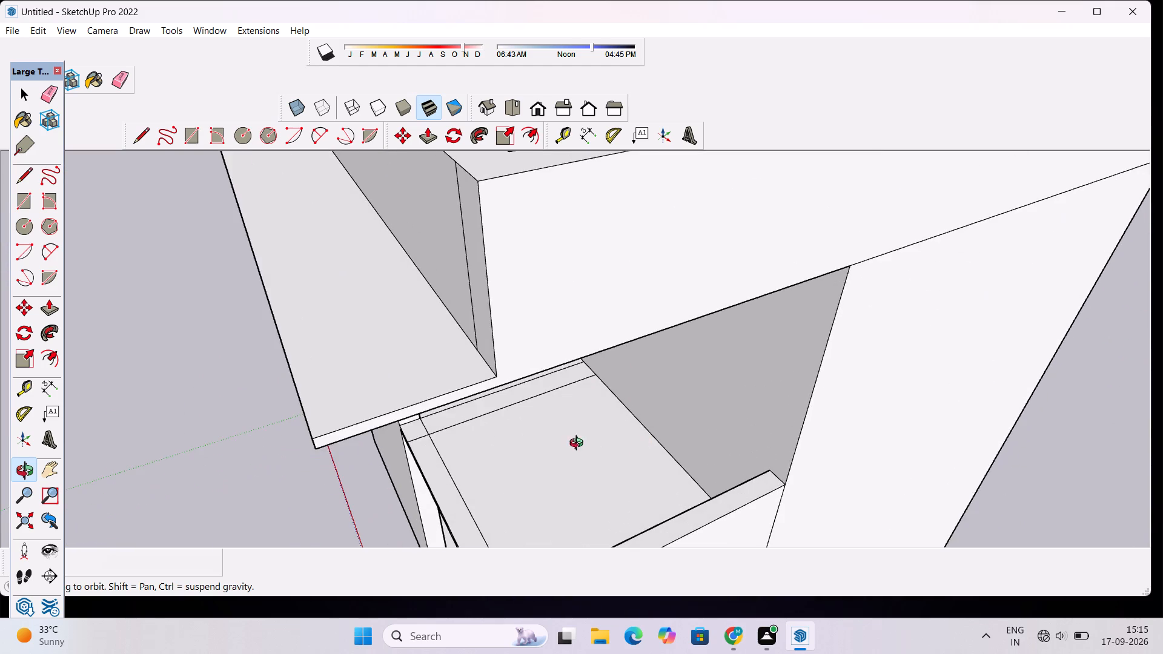
pyautogui.moveTo(579, 445); pyautogui.dragTo(664, 415)
pyautogui.scroll(-4, 670, 402)
pyautogui.moveTo(469, 428); pyautogui.dragTo(638, 378)
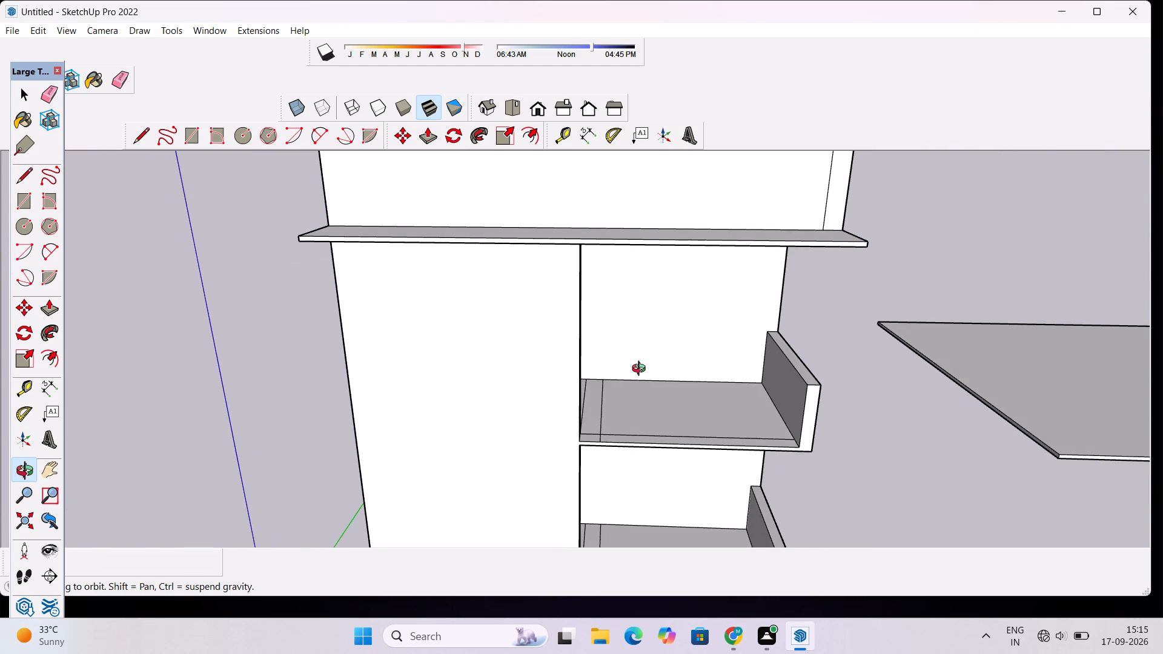
pyautogui.scroll(-1, 641, 370)
pyautogui.scroll(3, 629, 397)
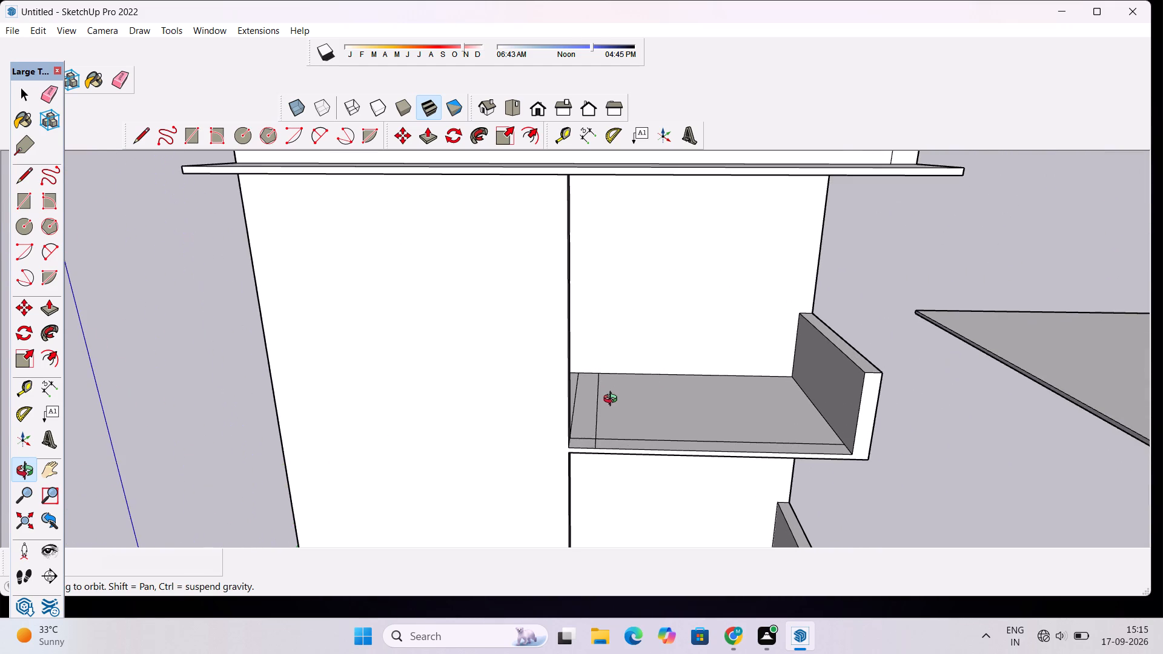
pyautogui.moveTo(586, 441); pyautogui.dragTo(600, 377)
pyautogui.scroll(-3, 602, 369)
pyautogui.keyDown('shift'); pyautogui.moveTo(602, 369); pyautogui.dragTo(565, 374); pyautogui.keyUp('shift')
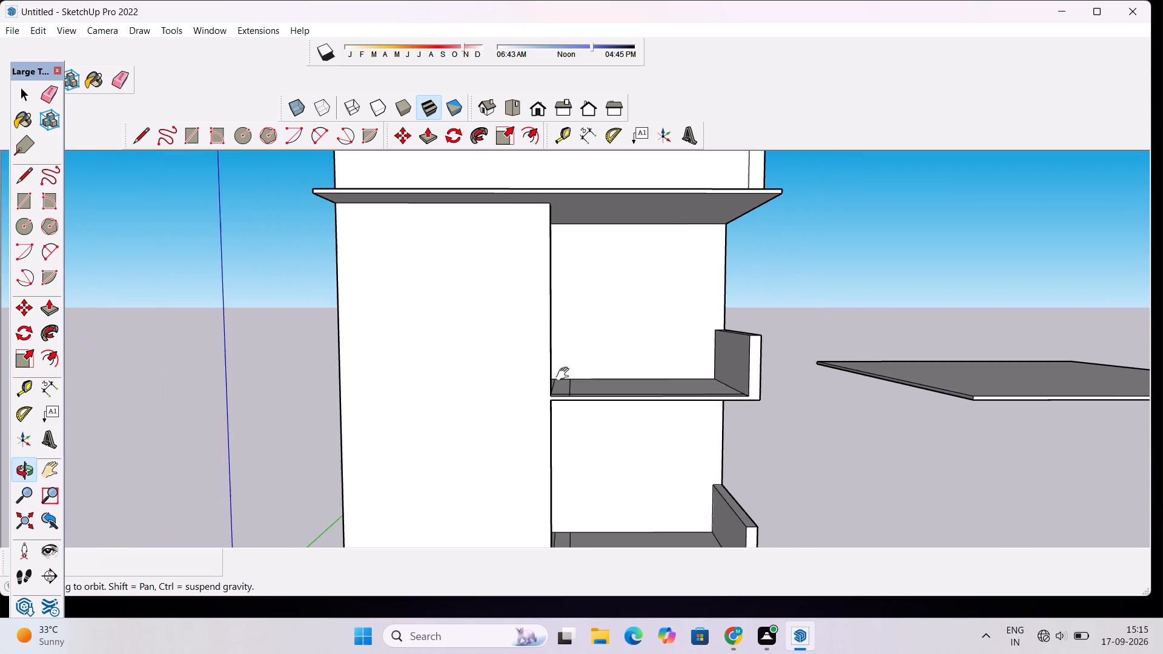
pyautogui.scroll(-4, 565, 374)
pyautogui.moveTo(562, 373); pyautogui.dragTo(562, 394)
pyautogui.scroll(1, 568, 380)
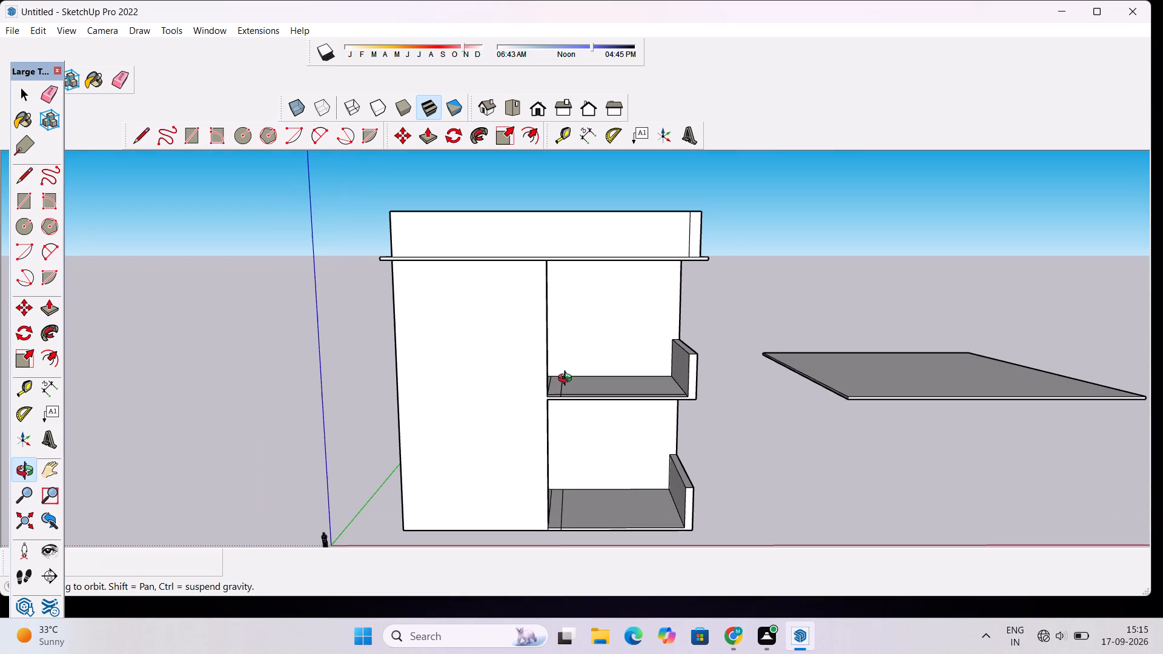
pyautogui.scroll(3, 568, 380)
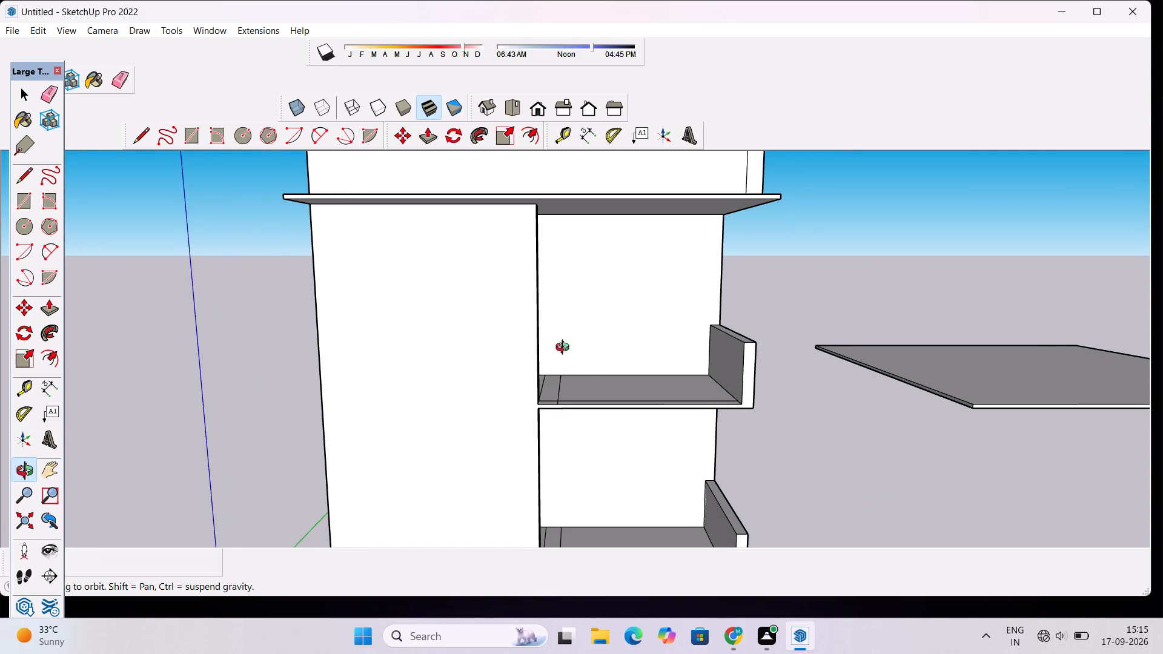
pyautogui.scroll(-1, 565, 349)
pyautogui.scroll(1, 565, 349)
pyautogui.scroll(-1, 565, 349)
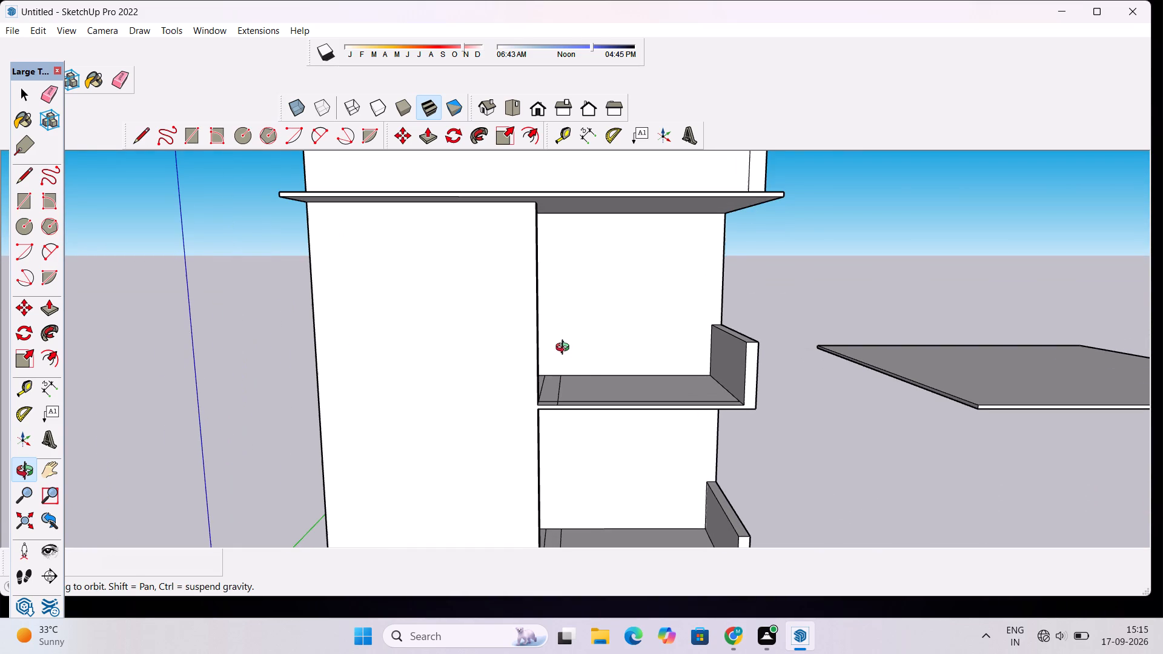
pyautogui.scroll(-2, 565, 349)
pyautogui.moveTo(565, 349); pyautogui.dragTo(574, 393)
pyautogui.scroll(2, 574, 393)
pyautogui.moveTo(574, 393); pyautogui.dragTo(554, 393)
pyautogui.scroll(2, 552, 392)
# Draw a 1' vertical line at the building corner, separating the front overhang's end face from the side wall.
pyautogui.moveTo(543, 371); pyautogui.dragTo(778, 398)
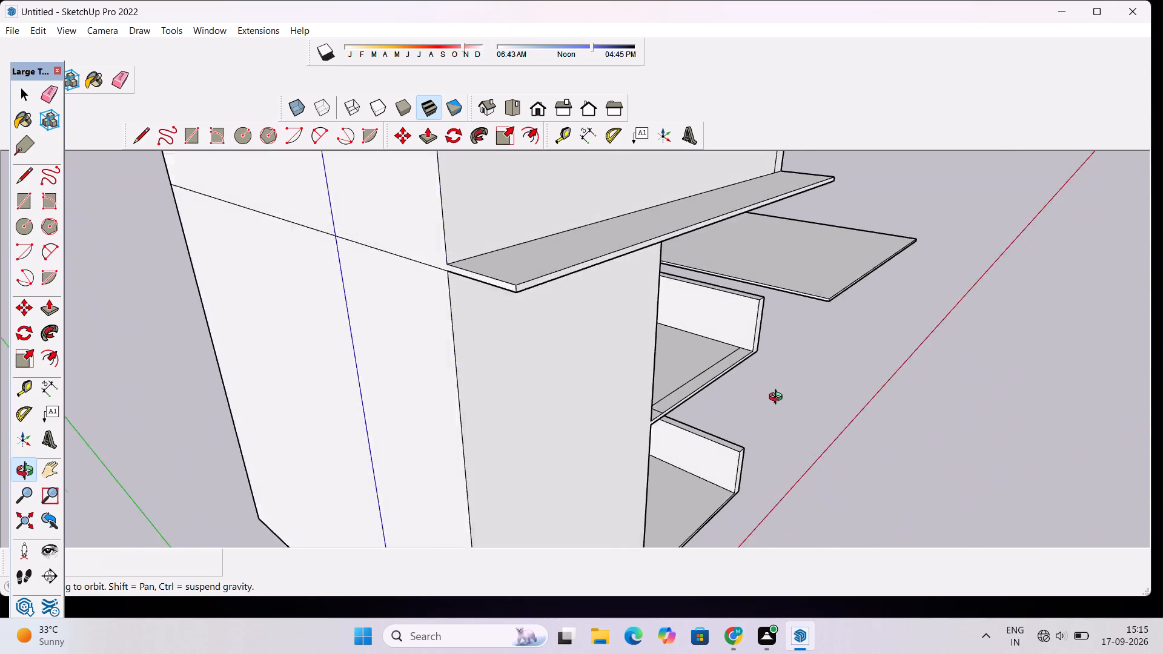
pyautogui.moveTo(778, 398); pyautogui.dragTo(781, 398)
pyautogui.scroll(3, 692, 368)
pyautogui.moveTo(685, 368); pyautogui.dragTo(688, 407)
pyautogui.scroll(2, 688, 409)
pyautogui.moveTo(688, 410); pyautogui.dragTo(716, 429)
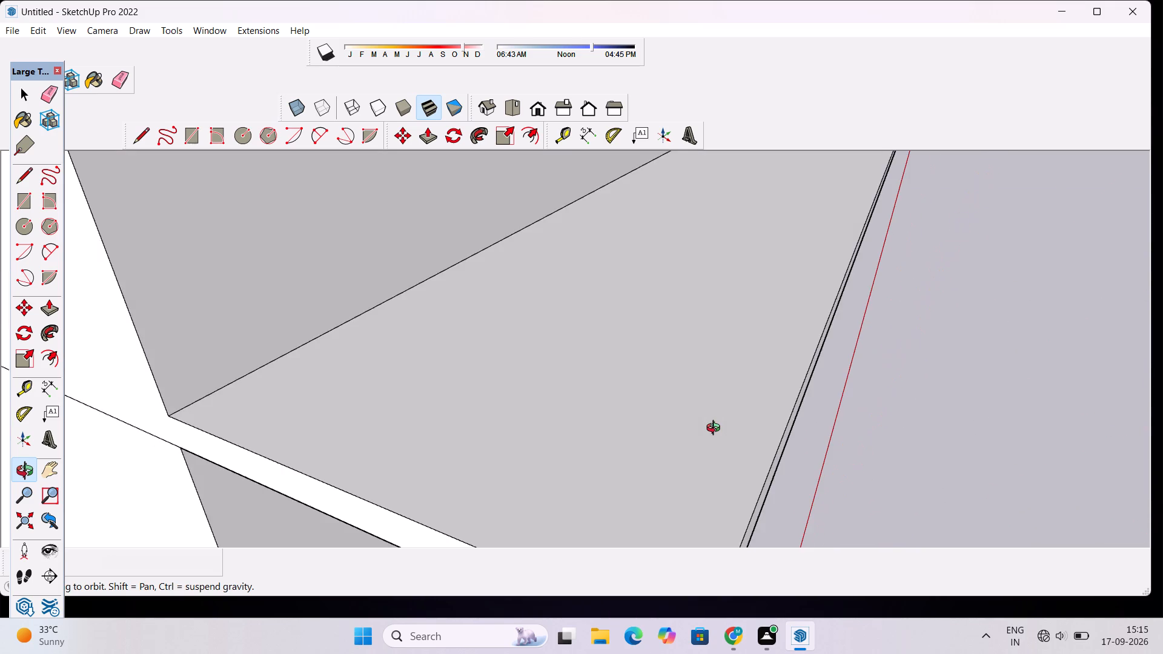
pyautogui.scroll(-3, 716, 429)
pyautogui.keyDown('shift'); pyautogui.moveTo(717, 429); pyautogui.dragTo(719, 412); pyautogui.keyUp('shift')
pyautogui.press('l')
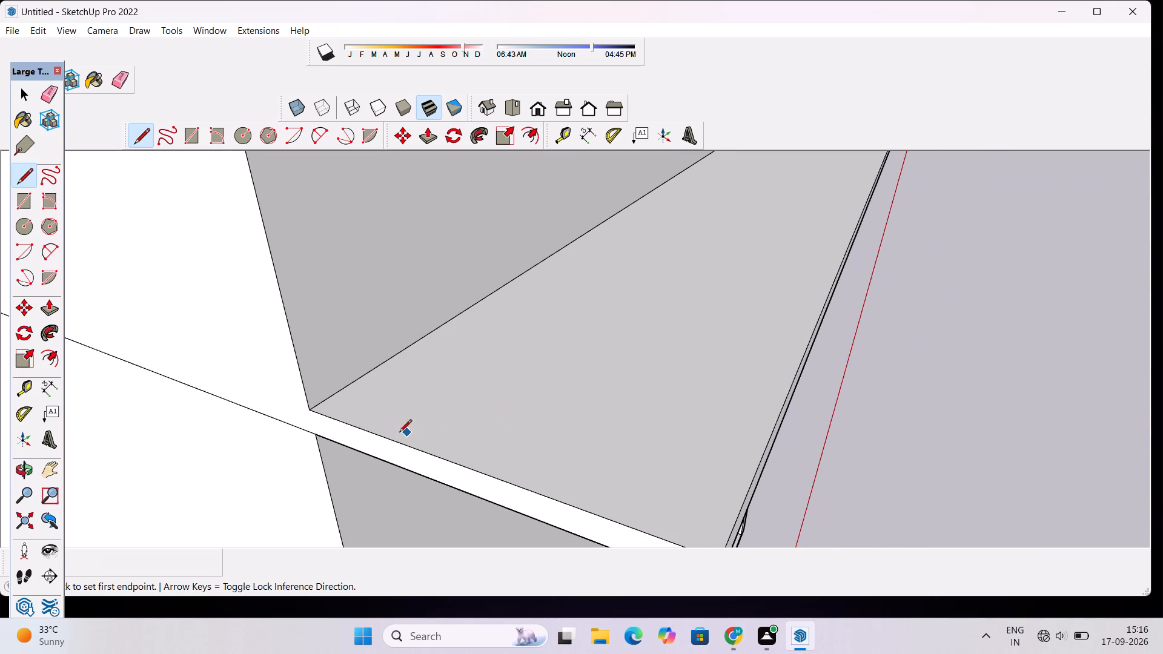
pyautogui.scroll(4, 293, 445)
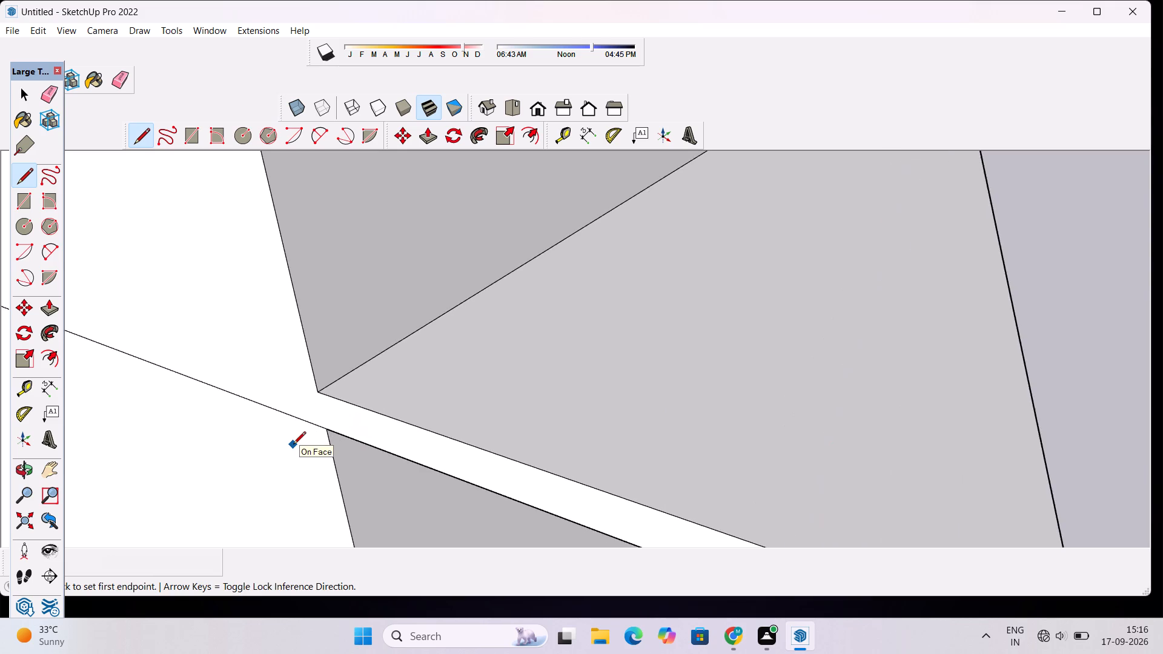
pyautogui.scroll(2, 293, 445)
pyautogui.click(332, 425)
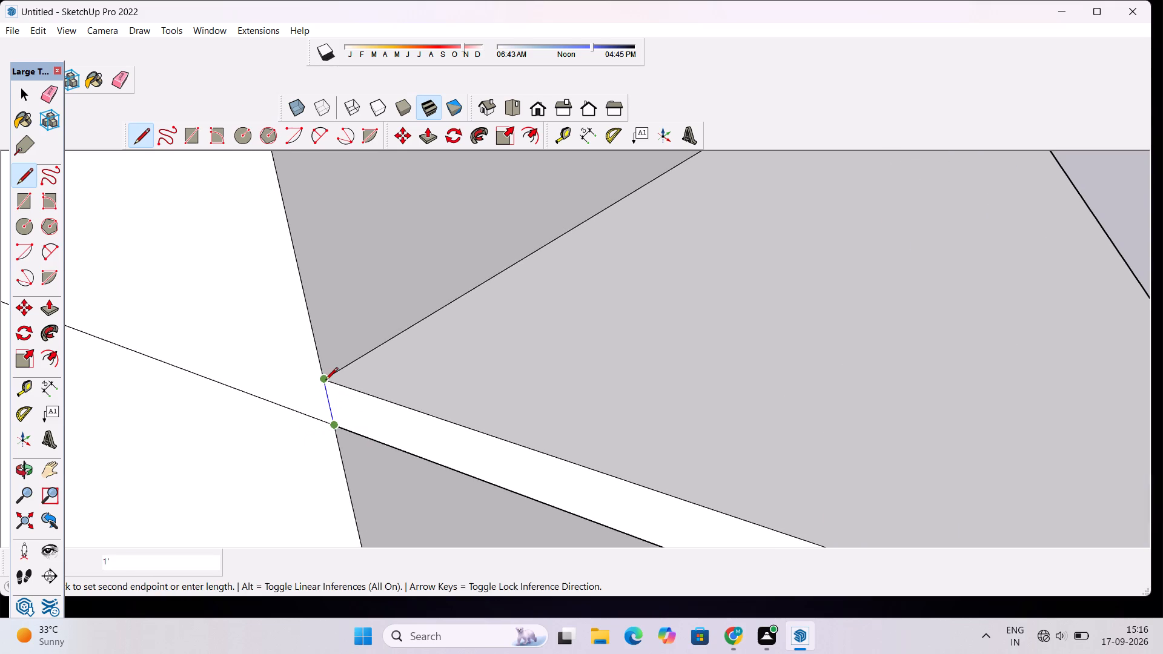
pyautogui.click(325, 381)
pyautogui.press('space')
# Push/Pull the overhang's end face above the closed front wall inward about 27', shortening the overhang.
pyautogui.write('o')
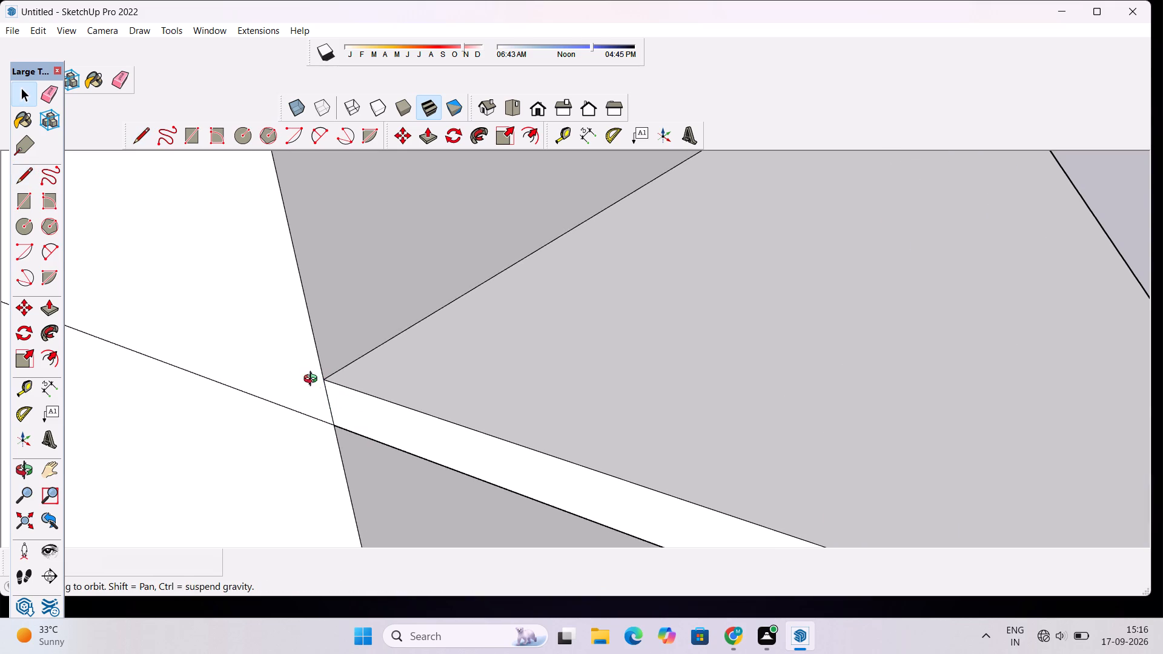
pyautogui.scroll(-5, 362, 391)
pyautogui.moveTo(561, 397); pyautogui.dragTo(402, 380)
pyautogui.scroll(-5, 400, 379)
pyautogui.scroll(1, 436, 429)
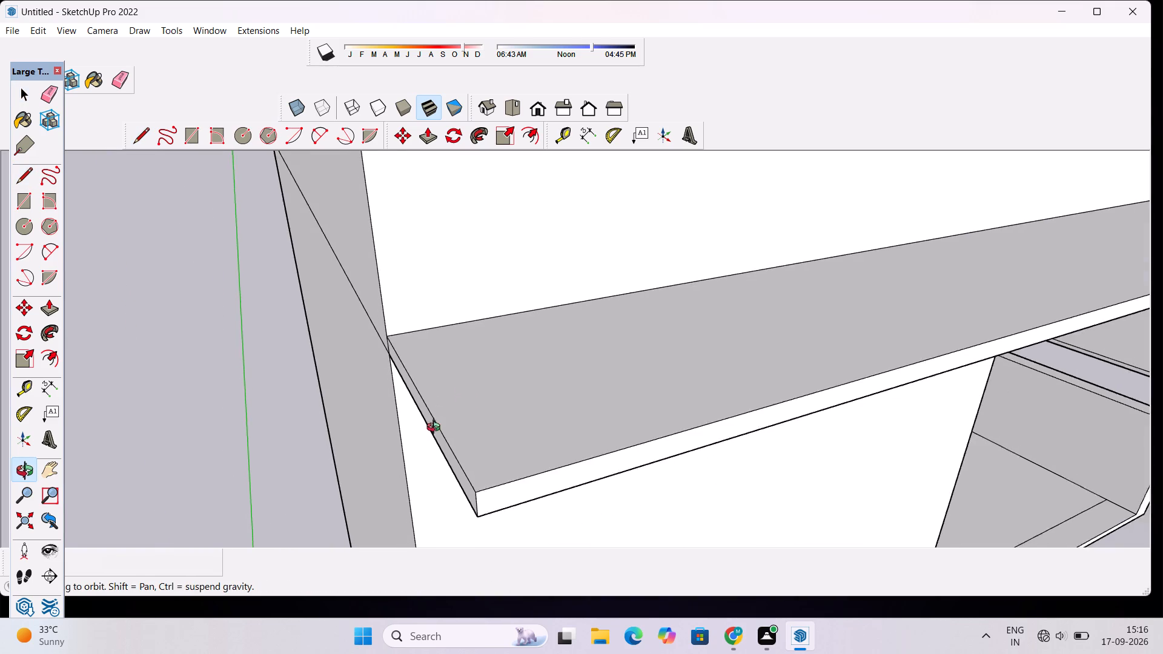
pyautogui.scroll(1, 436, 429)
pyautogui.moveTo(454, 454); pyautogui.dragTo(621, 452)
pyautogui.scroll(-2, 625, 437)
pyautogui.keyDown('shift'); pyautogui.moveTo(623, 431); pyautogui.dragTo(563, 395); pyautogui.keyUp('shift')
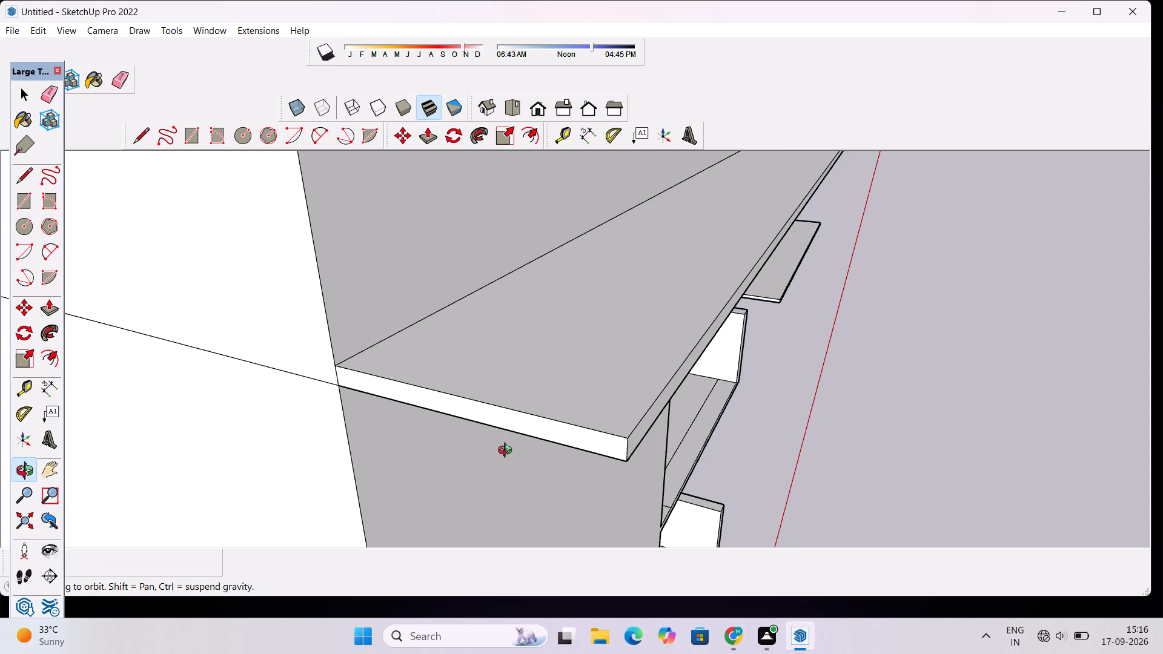
pyautogui.moveTo(517, 458); pyautogui.dragTo(540, 464)
pyautogui.scroll(2, 540, 462)
pyautogui.press('p')
pyautogui.scroll(2, 545, 445)
pyautogui.scroll(-4, 538, 419)
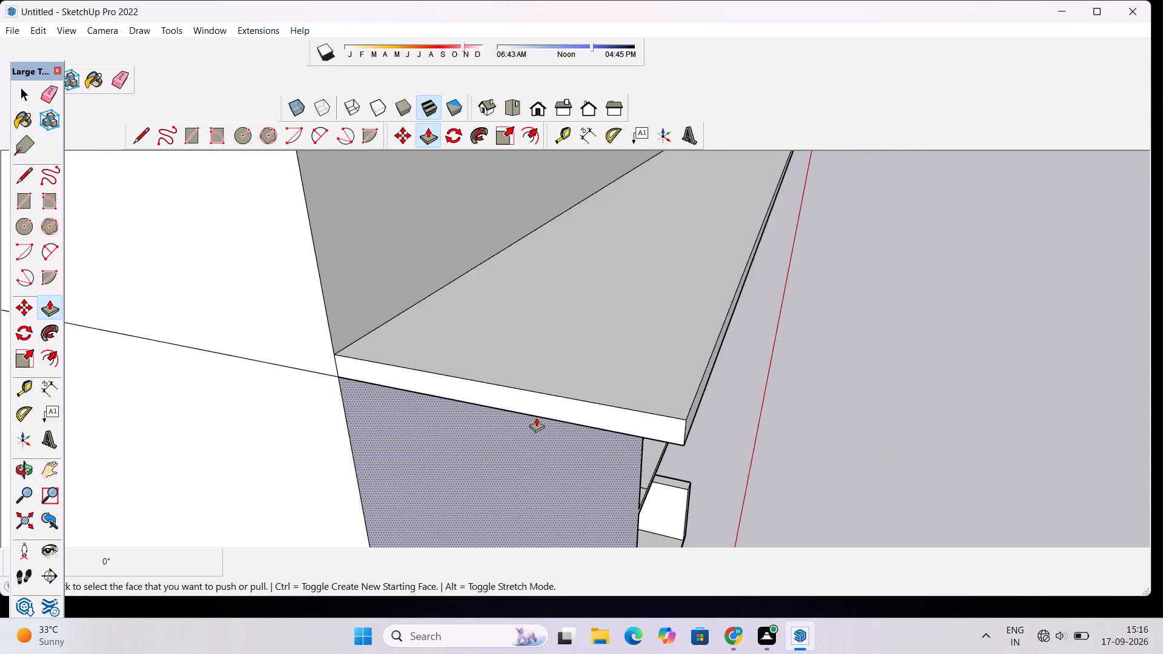
pyautogui.scroll(-2, 536, 417)
pyautogui.click(552, 406)
pyautogui.scroll(-8, 565, 392)
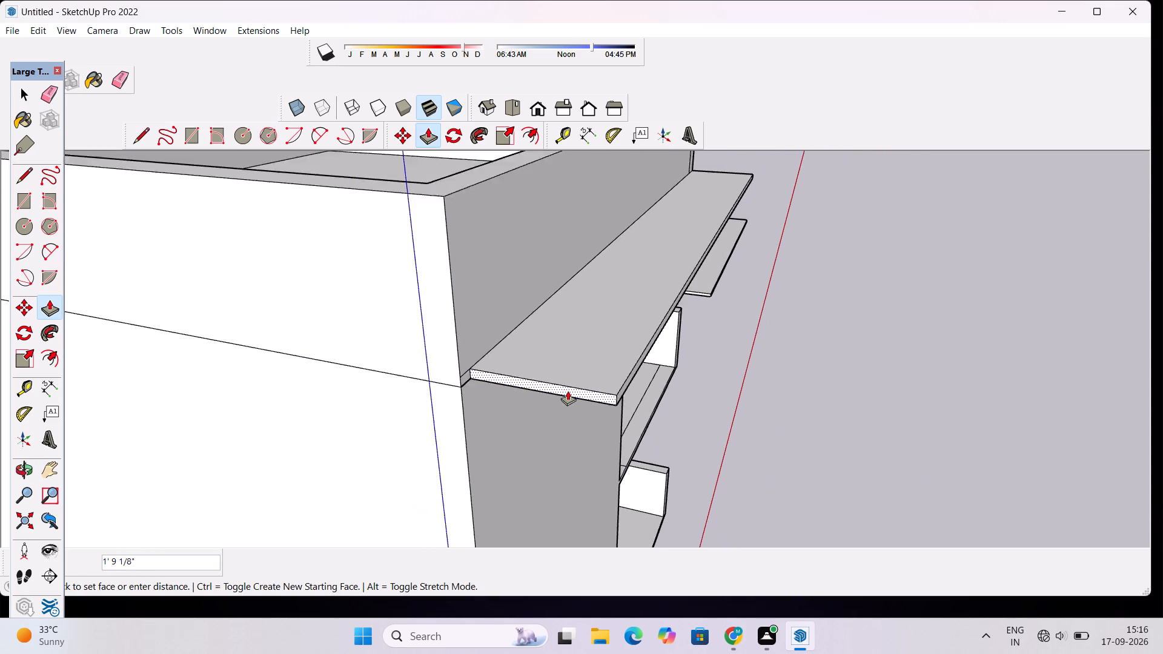
pyautogui.scroll(-1, 568, 391)
pyautogui.scroll(7, 617, 332)
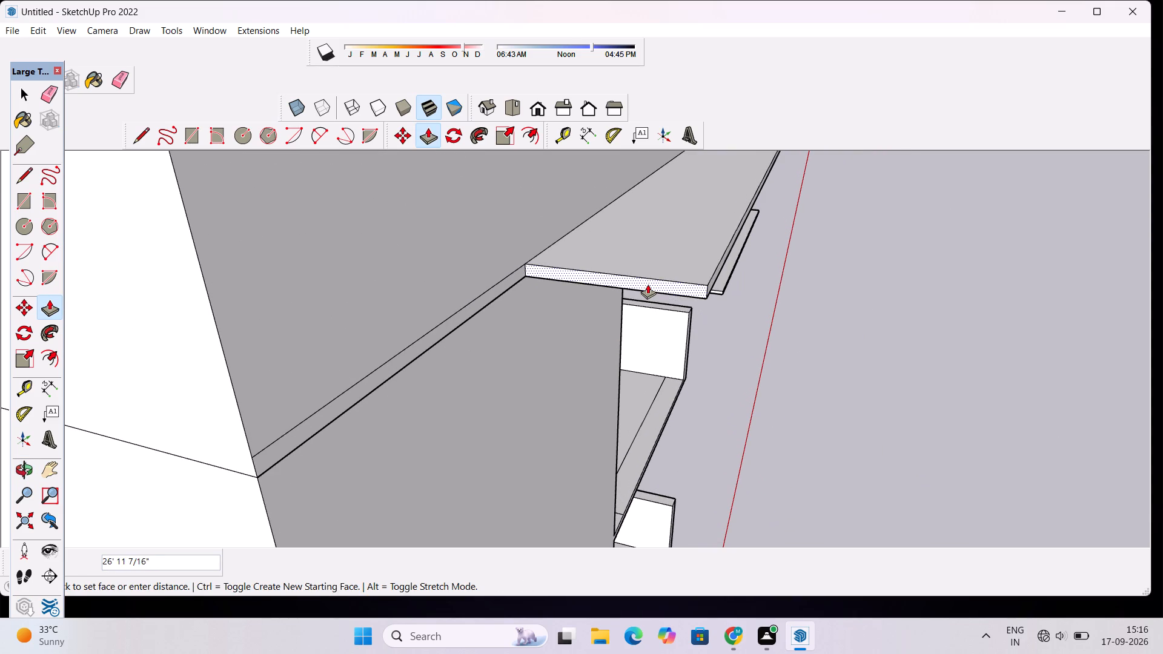
pyautogui.click(648, 284)
# Examine the shortened overhang from the front and above, comparing its end with the edge of the closed front wall.
pyautogui.press('o')
pyautogui.moveTo(774, 309); pyautogui.dragTo(618, 324)
pyautogui.scroll(-5, 616, 324)
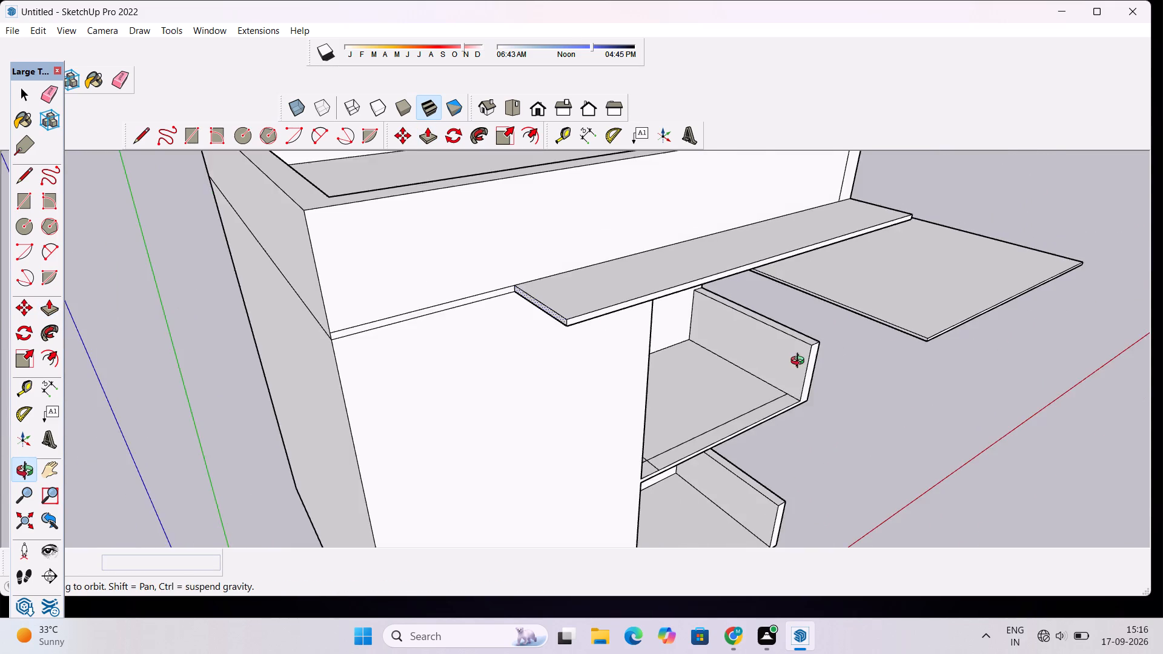
pyautogui.moveTo(799, 364); pyautogui.dragTo(659, 351)
pyautogui.scroll(-4, 658, 351)
pyautogui.moveTo(594, 487); pyautogui.dragTo(571, 417)
pyautogui.scroll(-4, 569, 394)
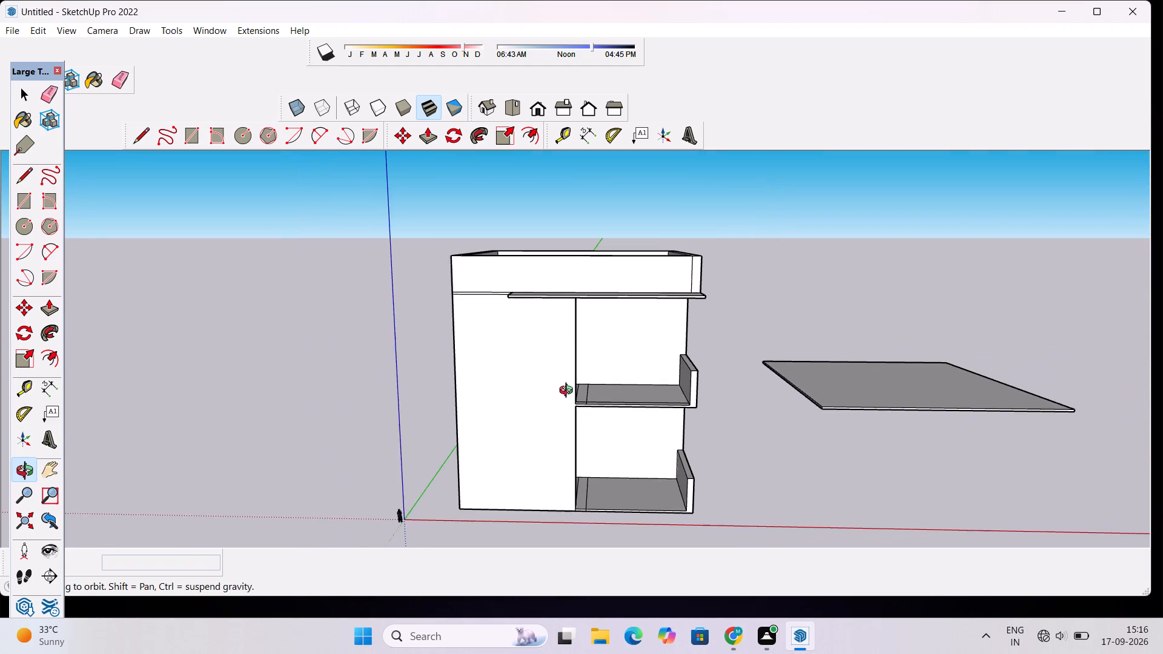
pyautogui.keyDown('shift'); pyautogui.moveTo(598, 347); pyautogui.dragTo(612, 395); pyautogui.keyUp('shift')
pyautogui.scroll(5, 559, 380)
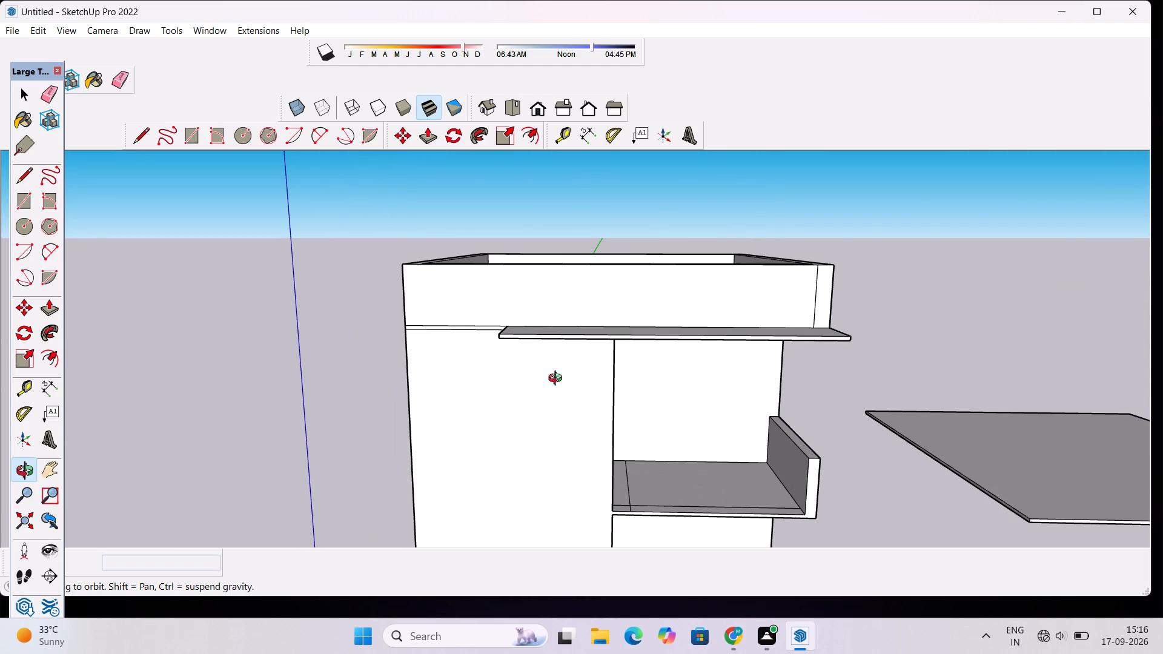
pyautogui.moveTo(558, 380); pyautogui.dragTo(620, 543)
pyautogui.scroll(3, 558, 461)
pyautogui.moveTo(558, 461); pyautogui.dragTo(646, 445)
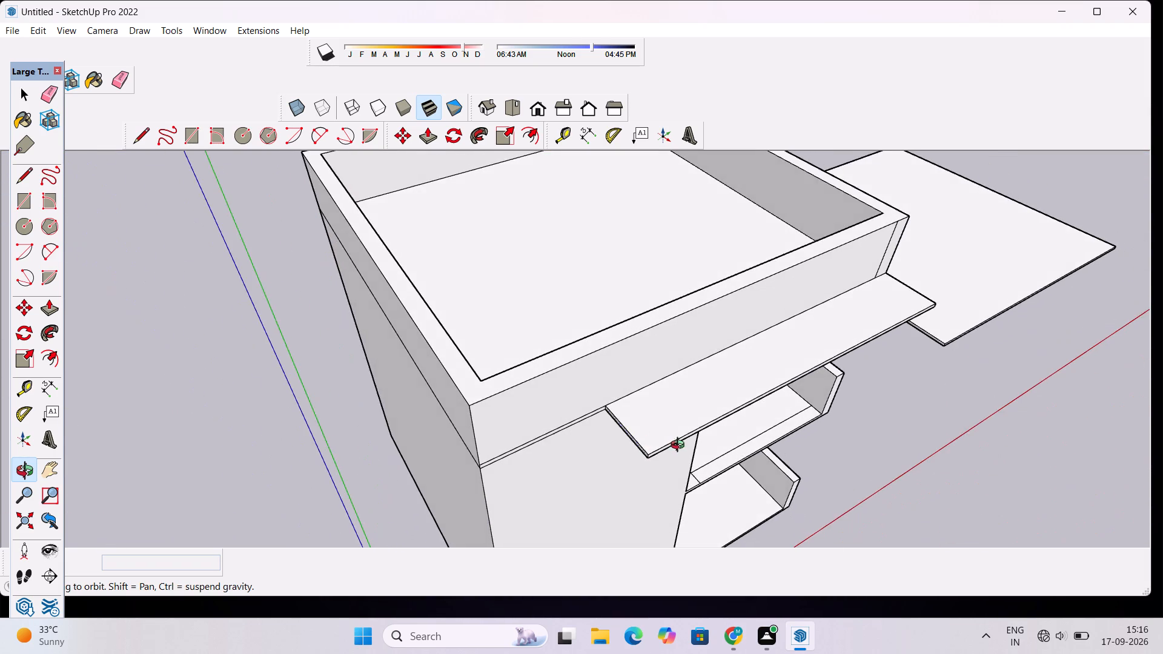
pyautogui.keyDown('shift'); pyautogui.moveTo(682, 446); pyautogui.dragTo(589, 429); pyautogui.keyUp('shift')
# Push/Pull the overhang's end face above the closed front wall about 27' 5" inward, toward the start of the open half.
pyautogui.scroll(5, 558, 428)
pyautogui.moveTo(508, 452); pyautogui.dragTo(633, 406)
pyautogui.scroll(2, 650, 389)
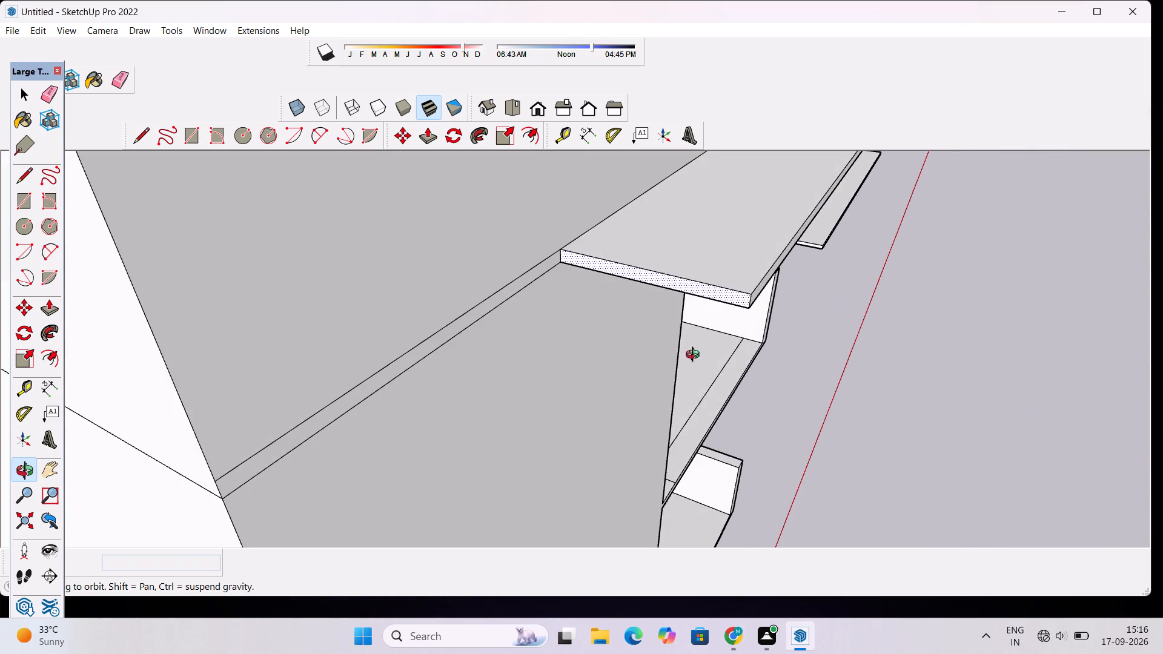
pyautogui.keyDown('shift'); pyautogui.moveTo(727, 342); pyautogui.dragTo(650, 372); pyautogui.keyUp('shift')
pyautogui.keyDown('shift'); pyautogui.moveTo(583, 379); pyautogui.dragTo(552, 406); pyautogui.keyUp('shift')
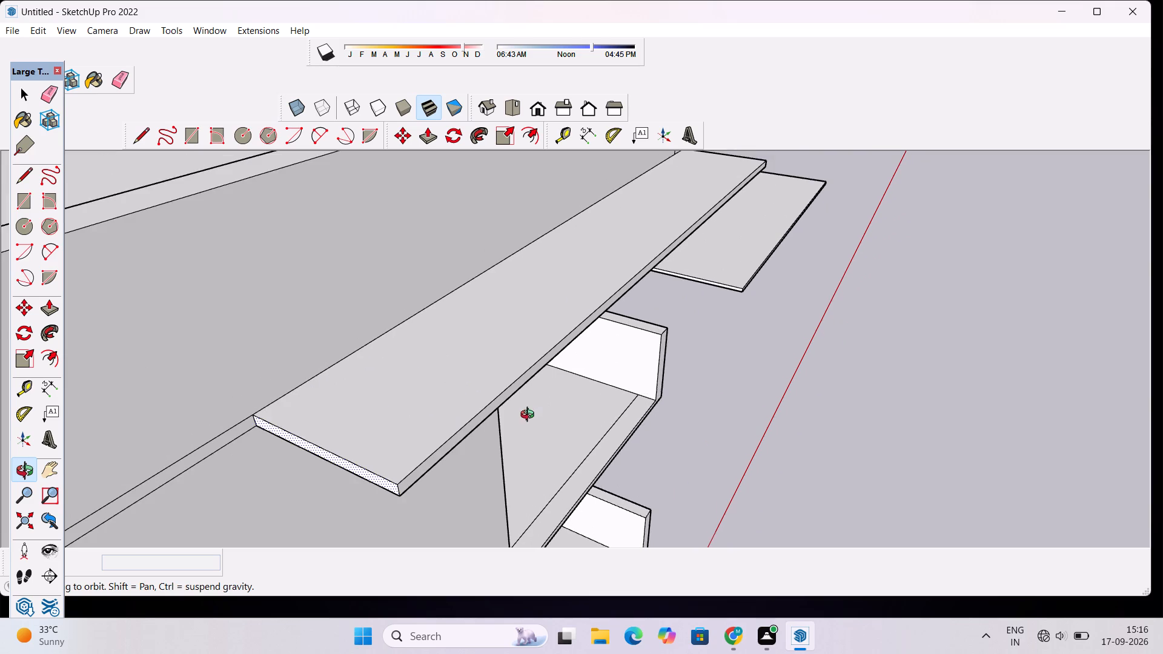
pyautogui.keyDown('shift'); pyautogui.scroll(-5, 525, 411); pyautogui.keyUp('shift')
pyautogui.scroll(7, 473, 438)
pyautogui.moveTo(464, 445); pyautogui.dragTo(505, 397)
pyautogui.scroll(3, 525, 345)
pyautogui.keyDown('shift'); pyautogui.moveTo(525, 345); pyautogui.dragTo(527, 365); pyautogui.keyUp('shift')
pyautogui.press('p')
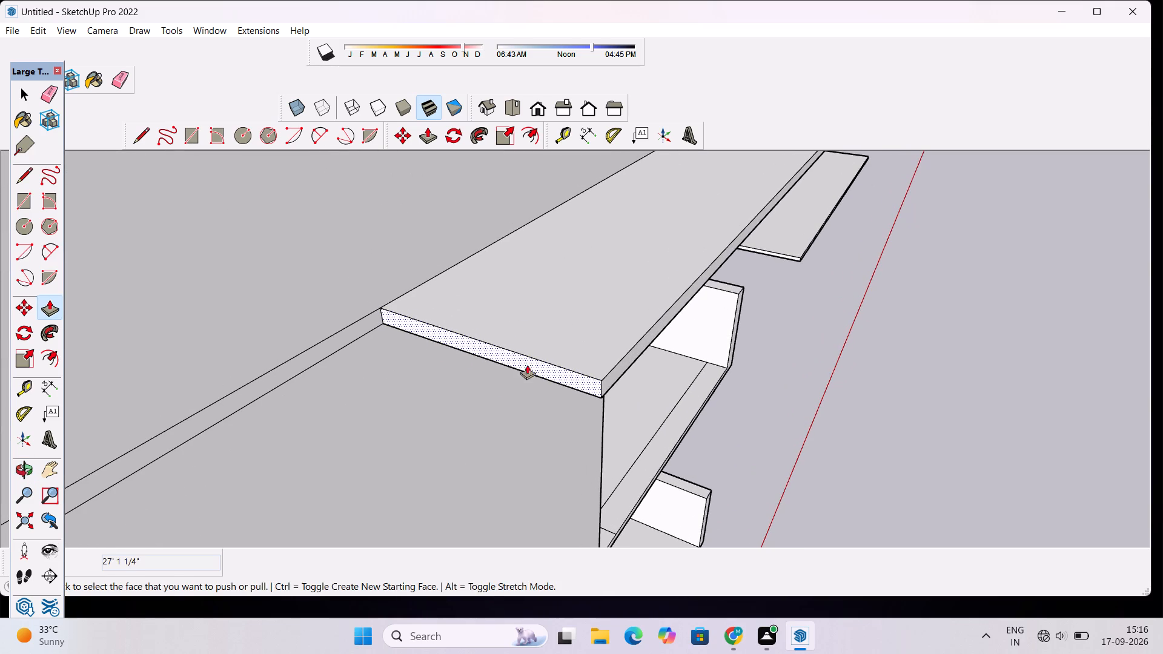
pyautogui.click(532, 370)
pyautogui.scroll(2, 621, 282)
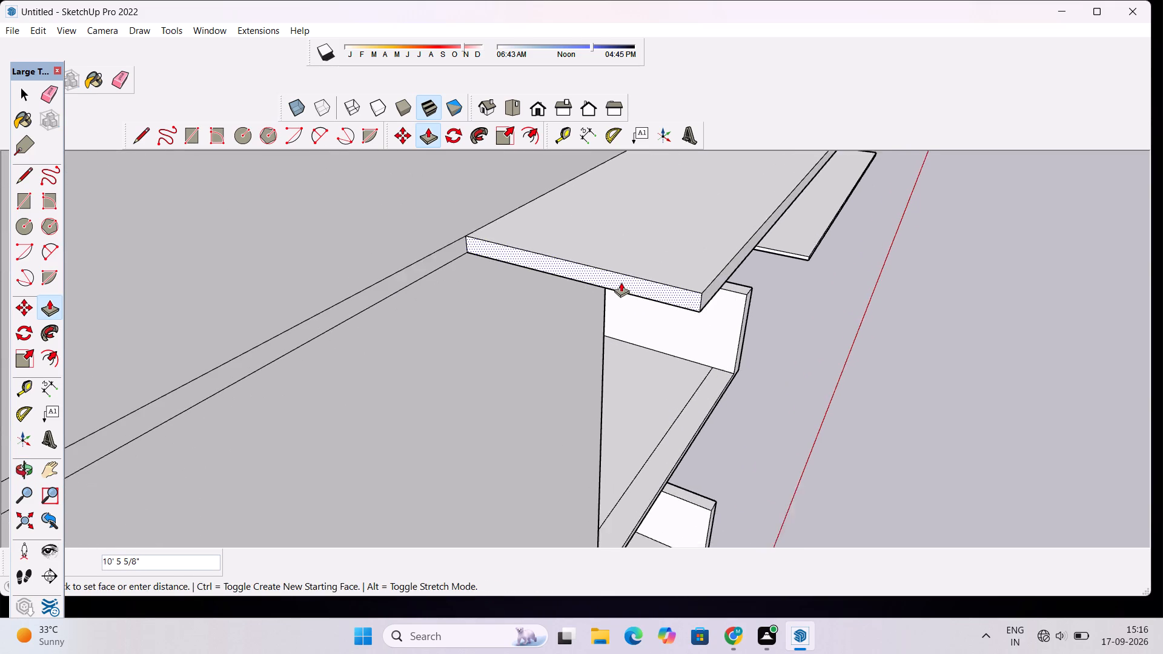
pyautogui.scroll(2, 621, 282)
pyautogui.scroll(-4, 747, 178)
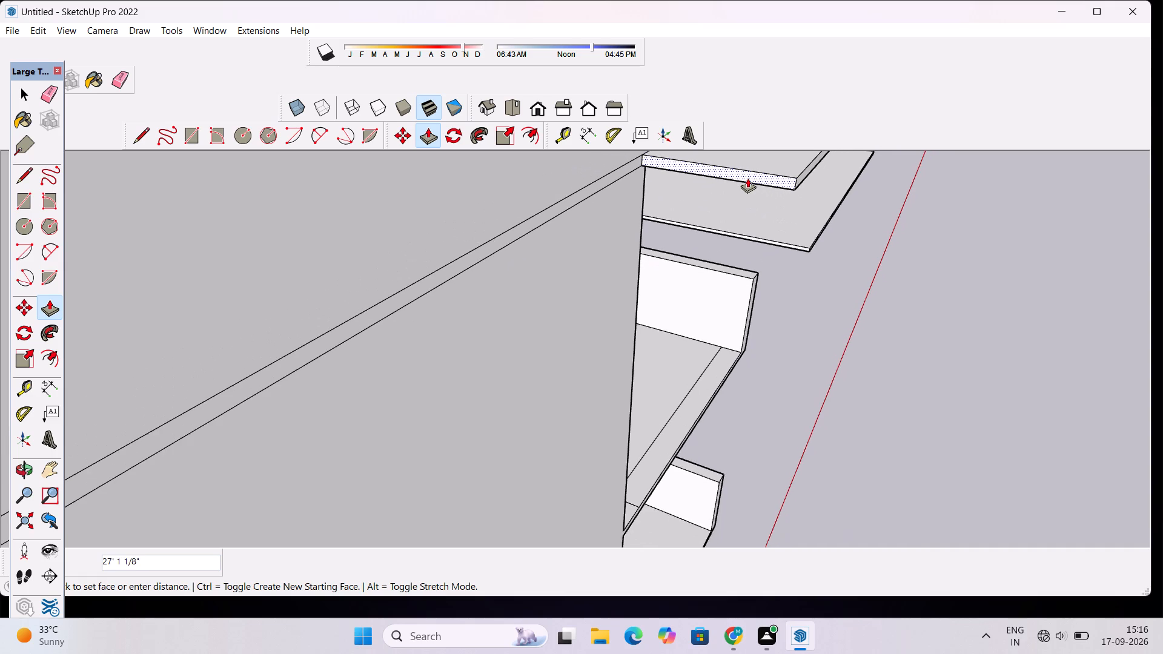
pyautogui.click(759, 188)
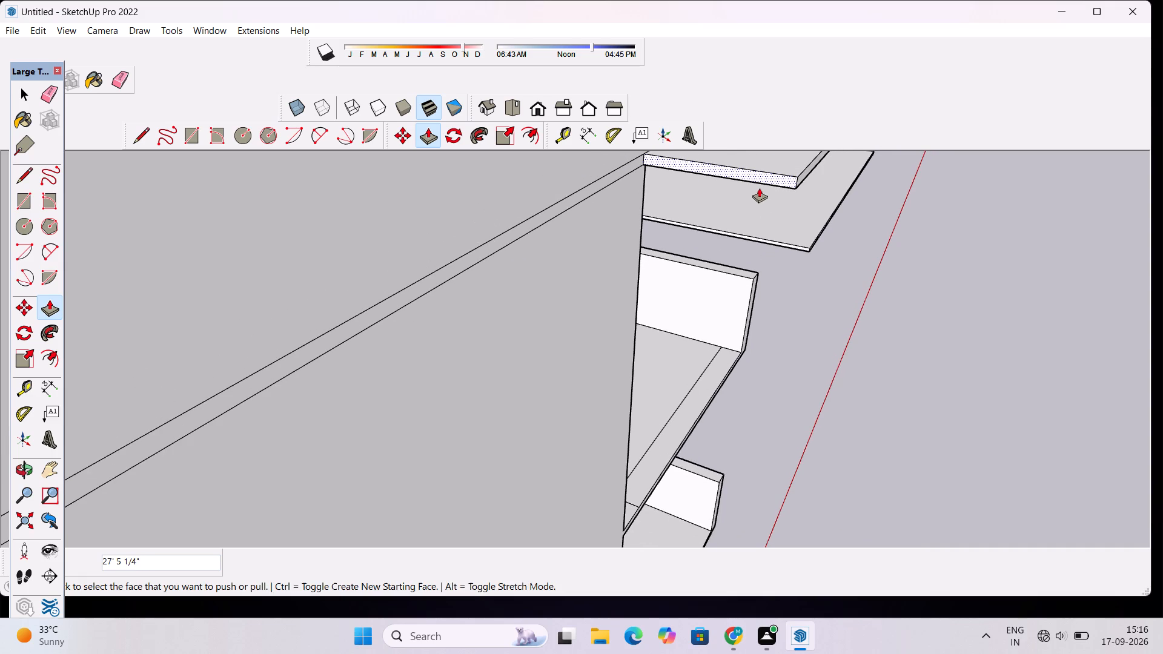
# Push/Pull the overhang's end face a further 4 5/8" to line it up with the closed front wall's edge.
pyautogui.press('o')
pyautogui.keyDown('shift'); pyautogui.moveTo(723, 216); pyautogui.dragTo(670, 302); pyautogui.keyUp('shift')
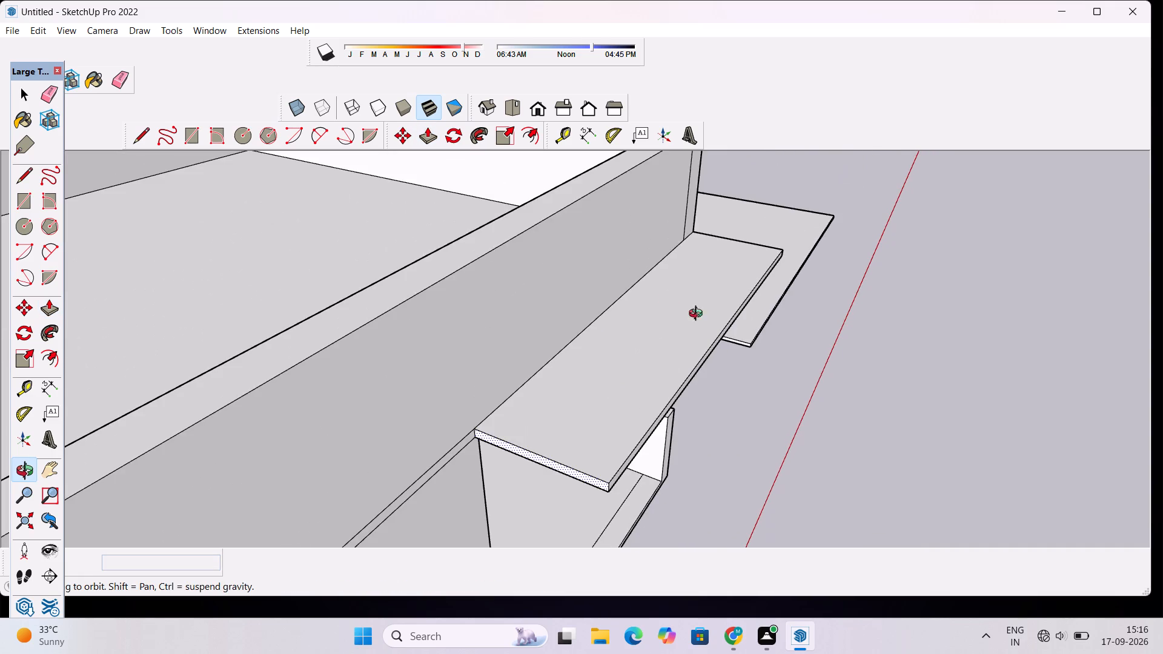
pyautogui.moveTo(738, 395); pyautogui.dragTo(477, 271)
pyautogui.scroll(-4, 477, 271)
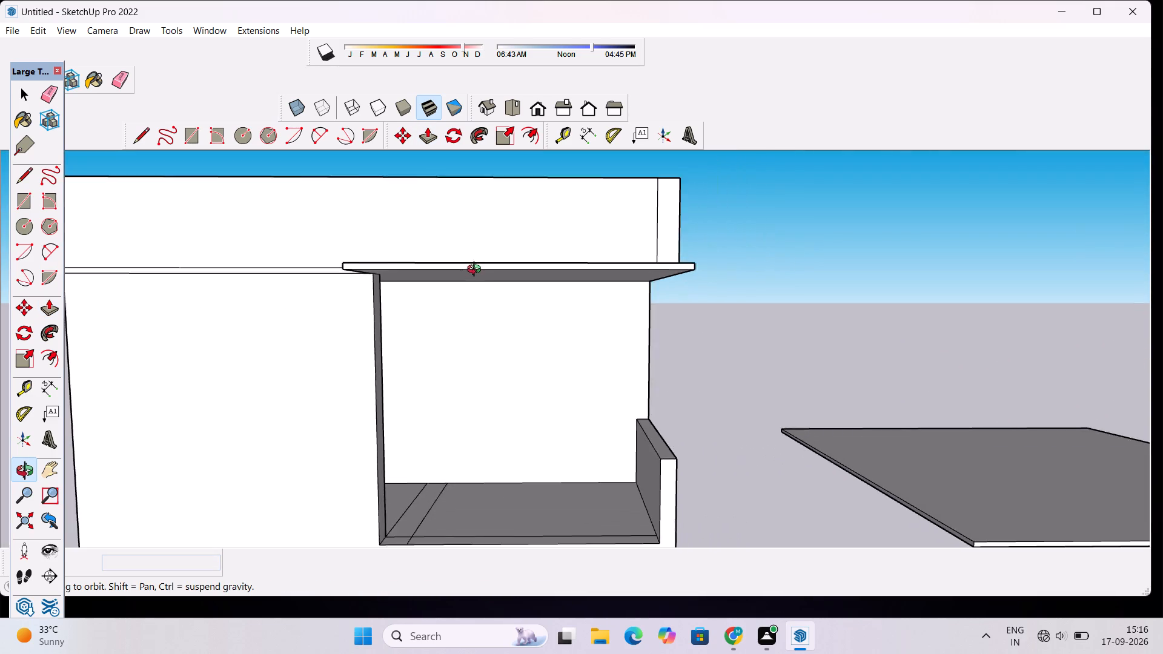
pyautogui.keyDown('shift'); pyautogui.moveTo(479, 276); pyautogui.dragTo(617, 303); pyautogui.keyUp('shift')
pyautogui.scroll(3, 617, 303)
pyautogui.moveTo(528, 317); pyautogui.dragTo(645, 349)
pyautogui.scroll(4, 662, 342)
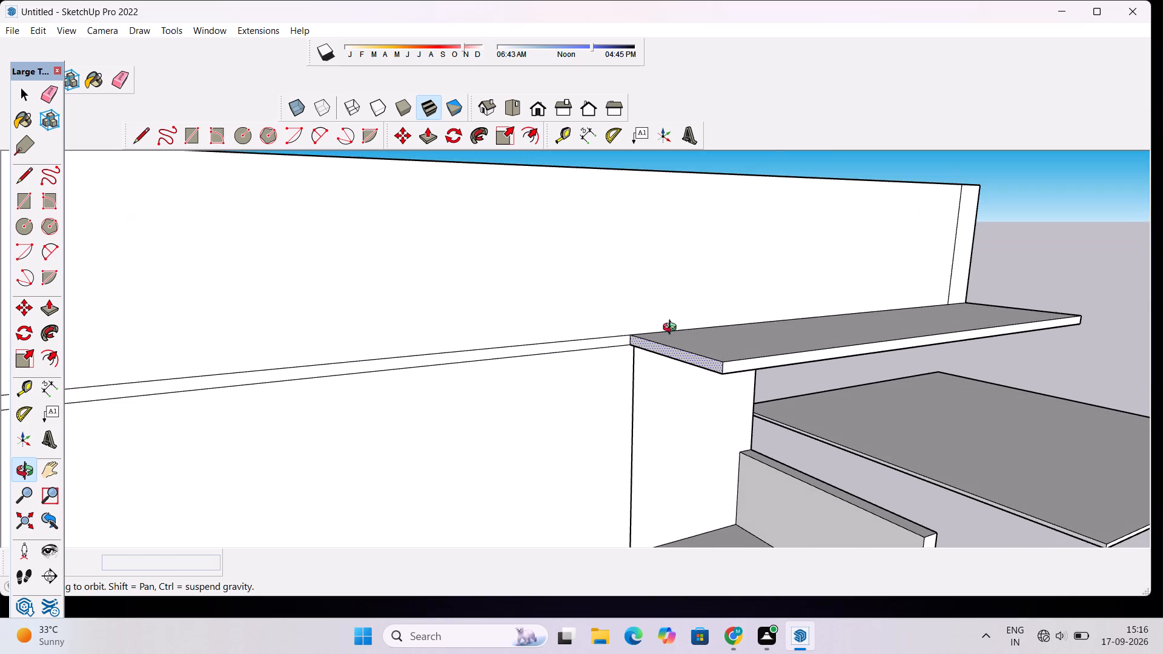
pyautogui.keyDown('shift'); pyautogui.moveTo(678, 322); pyautogui.dragTo(598, 272); pyautogui.keyUp('shift')
pyautogui.scroll(3, 596, 295)
pyautogui.keyDown('shift'); pyautogui.moveTo(614, 298); pyautogui.dragTo(581, 298); pyautogui.keyUp('shift')
pyautogui.scroll(1, 581, 298)
pyautogui.press('p')
pyautogui.click(504, 285)
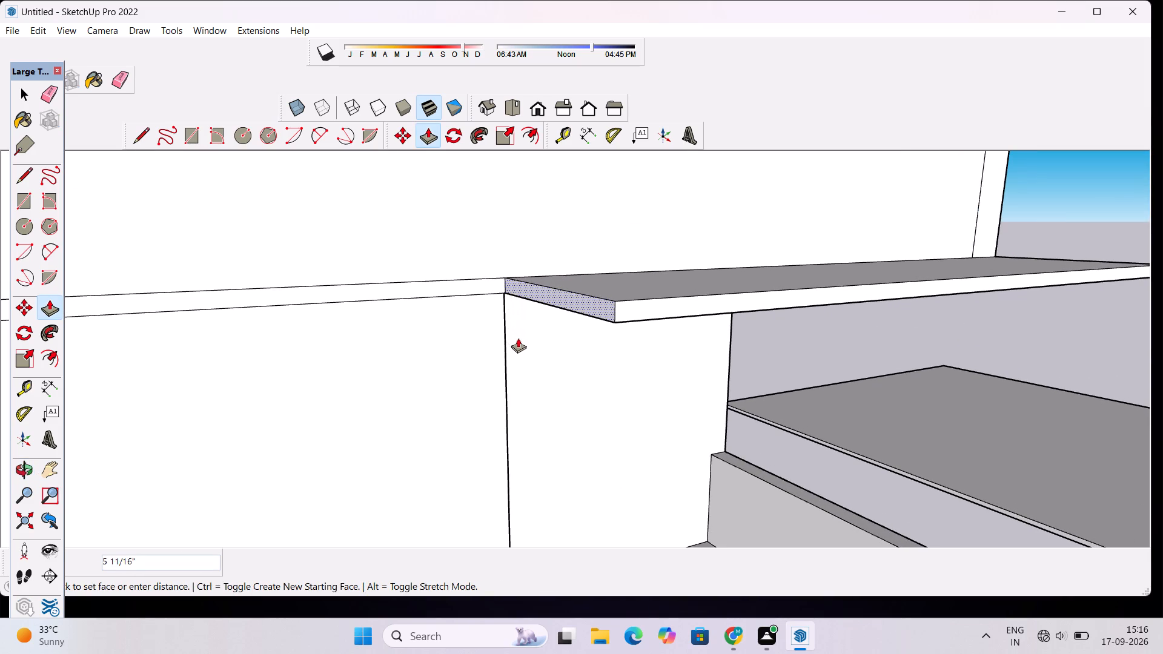
pyautogui.click(517, 354)
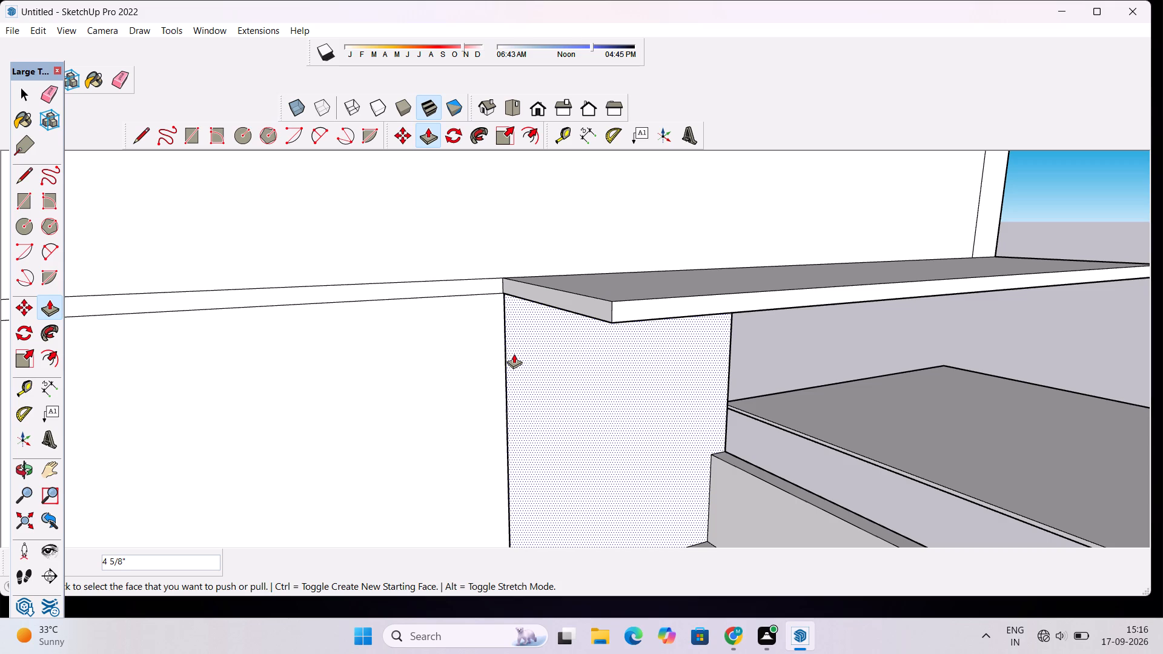
# Examine the shortened overhang and the open floor beneath it from the front and the side.
pyautogui.press('o')
pyautogui.scroll(-3, 547, 344)
pyautogui.moveTo(654, 343); pyautogui.dragTo(563, 343)
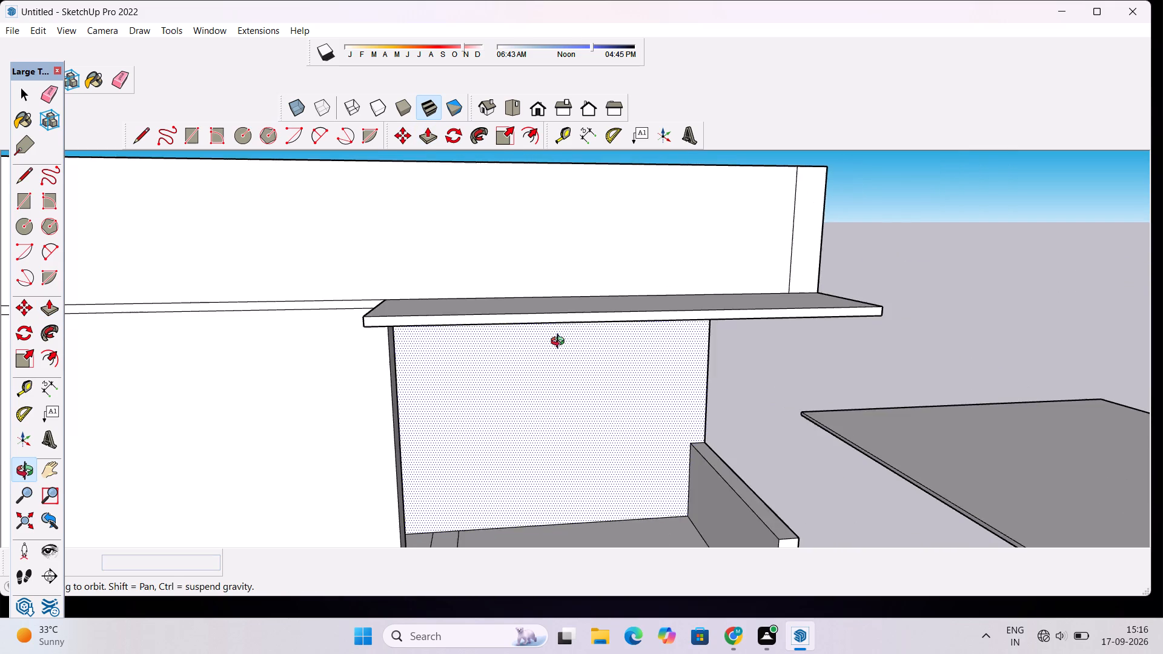
pyautogui.scroll(-4, 560, 343)
pyautogui.keyDown('shift'); pyautogui.moveTo(602, 337); pyautogui.dragTo(562, 339); pyautogui.keyUp('shift')
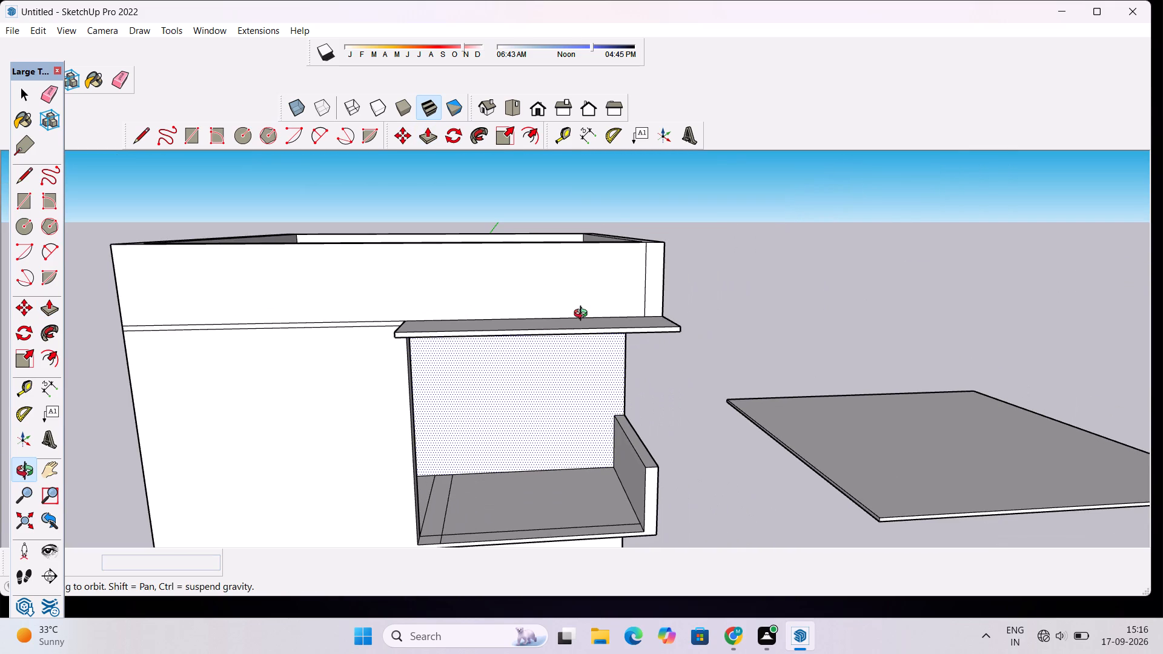
pyautogui.scroll(3, 469, 370)
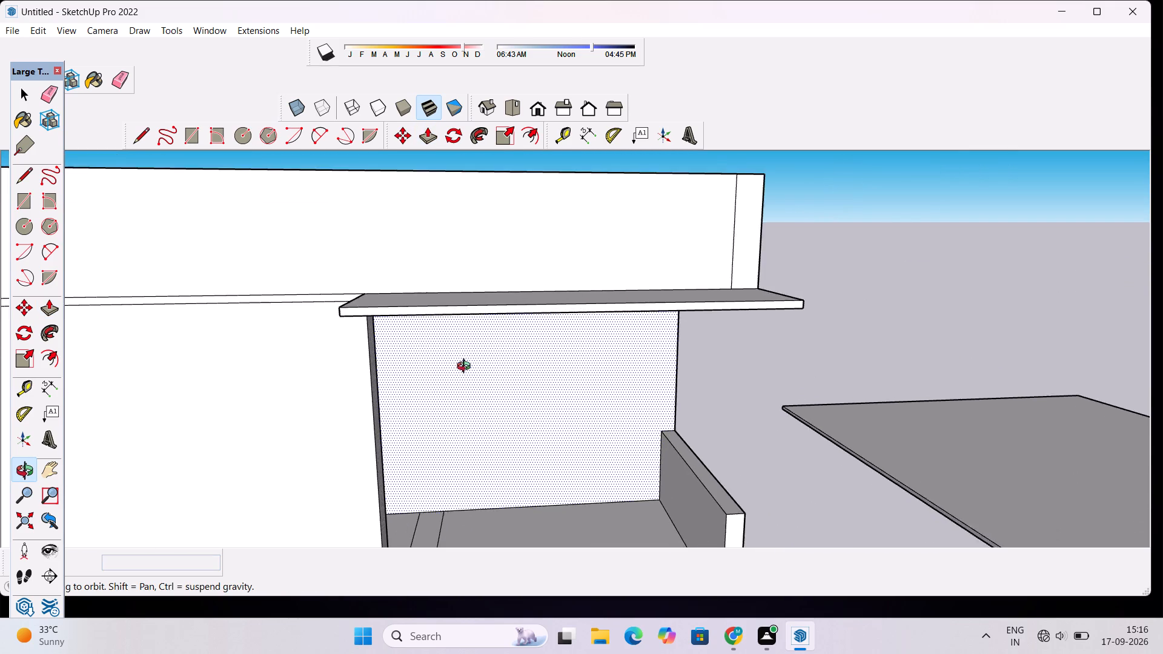
pyautogui.scroll(-4, 466, 353)
pyautogui.moveTo(618, 371); pyautogui.dragTo(507, 384)
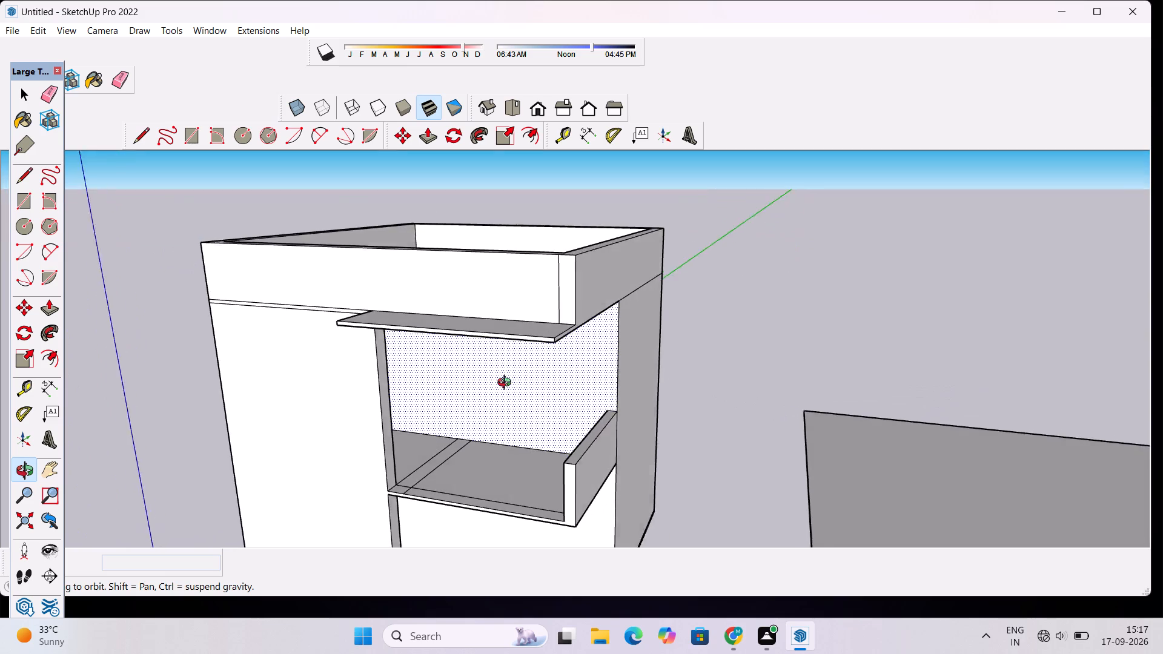
pyautogui.moveTo(507, 384); pyautogui.dragTo(551, 398)
pyautogui.scroll(-2, 523, 346)
pyautogui.moveTo(535, 377); pyautogui.dragTo(663, 456)
# Draw a rectangle about 4' by 1' 10" on the upper open floor, in the front corner against the low side wall.
pyautogui.scroll(5, 653, 503)
pyautogui.moveTo(654, 504); pyautogui.dragTo(643, 467)
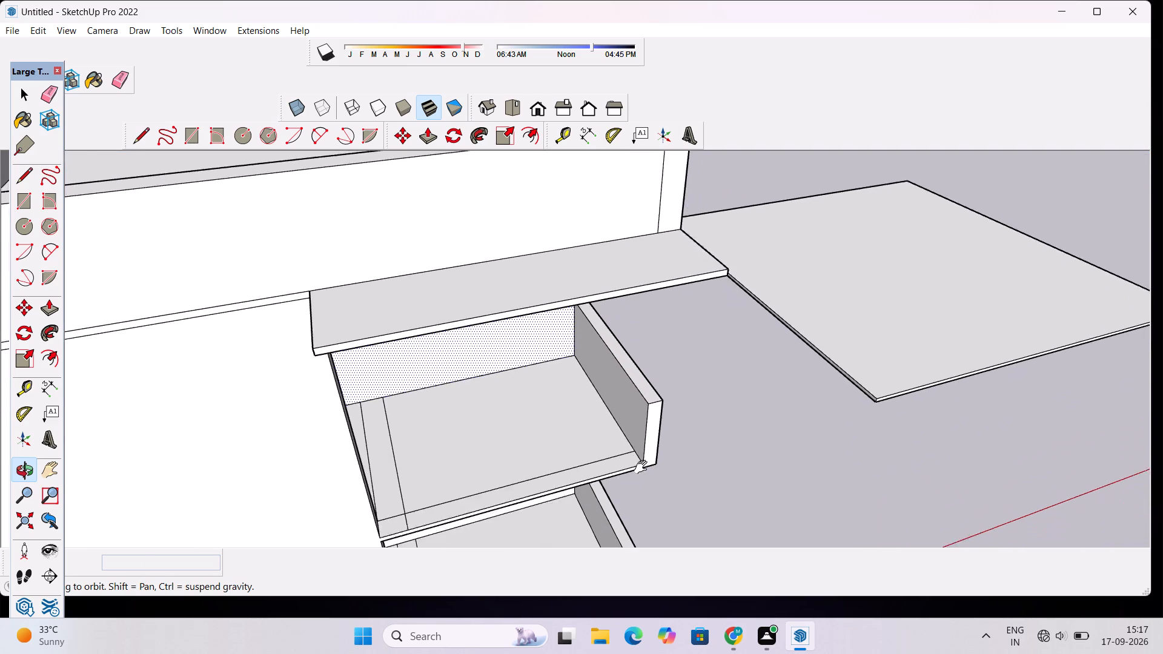
pyautogui.moveTo(643, 467); pyautogui.dragTo(641, 449)
pyautogui.scroll(4, 639, 442)
pyautogui.moveTo(630, 467); pyautogui.dragTo(626, 451)
pyautogui.keyDown('shift'); pyautogui.moveTo(624, 431); pyautogui.dragTo(627, 438); pyautogui.keyUp('shift')
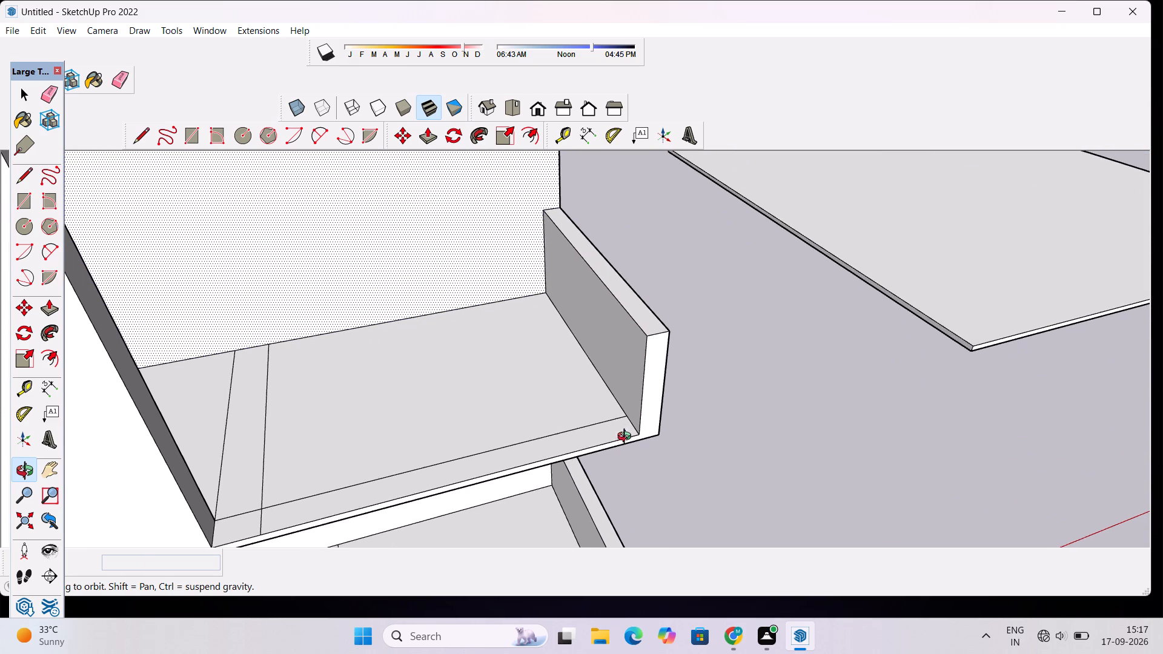
pyautogui.keyDown('shift'); pyautogui.moveTo(627, 438); pyautogui.dragTo(629, 445); pyautogui.keyUp('shift')
pyautogui.press('r')
pyautogui.scroll(4, 628, 435)
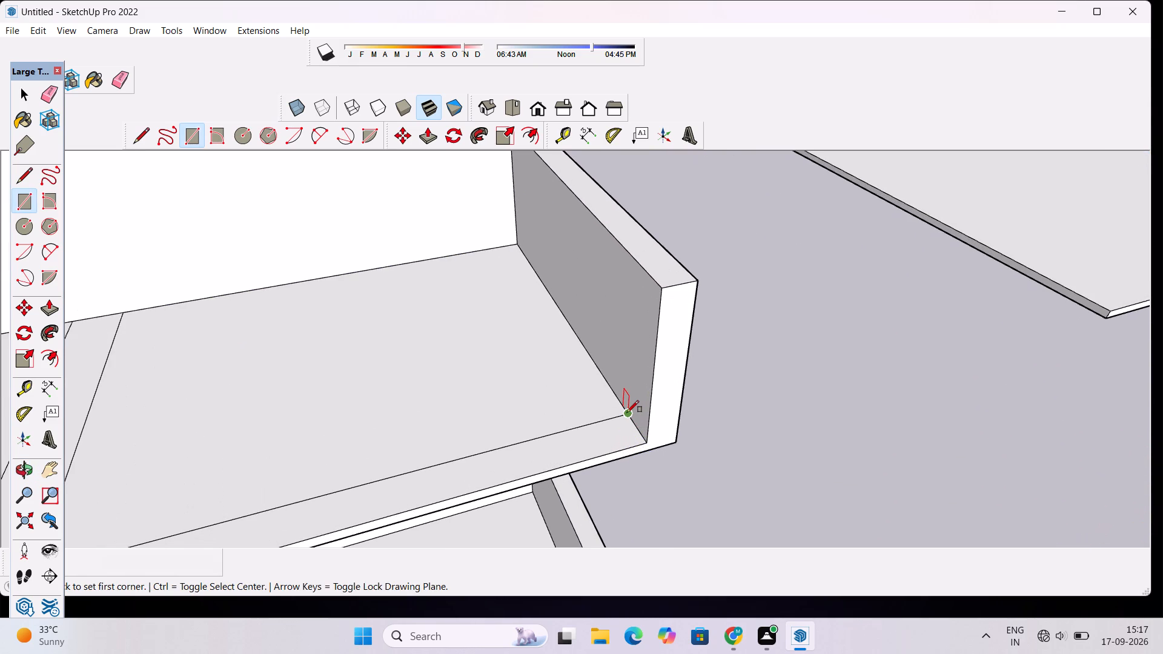
pyautogui.click(627, 412)
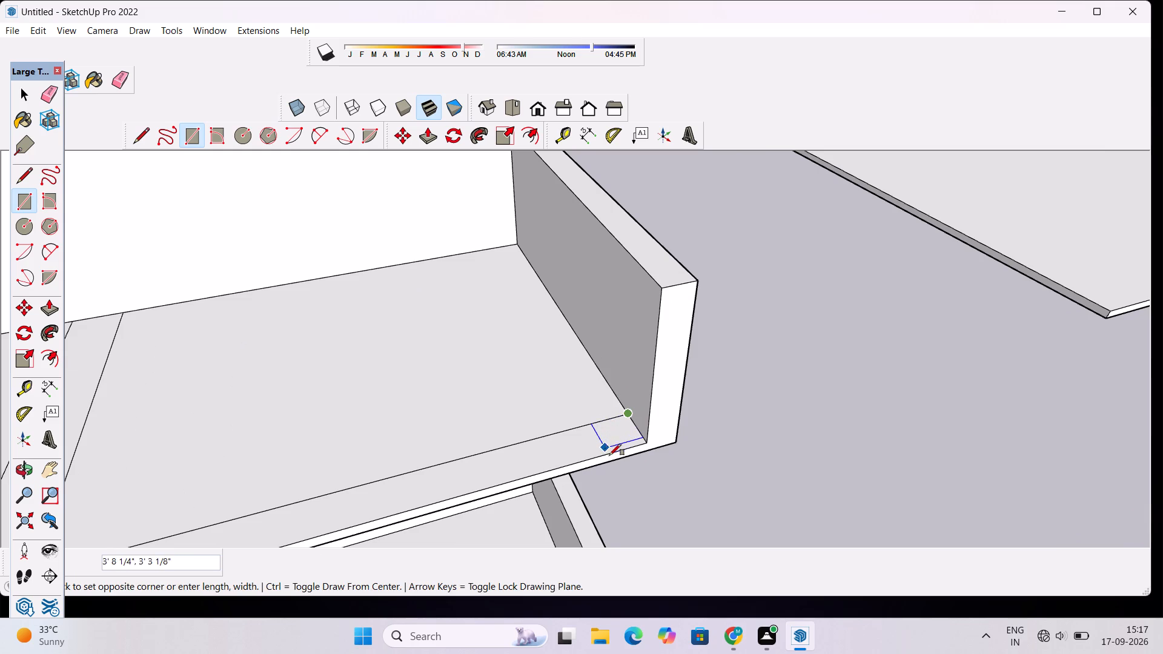
pyautogui.scroll(1, 621, 457)
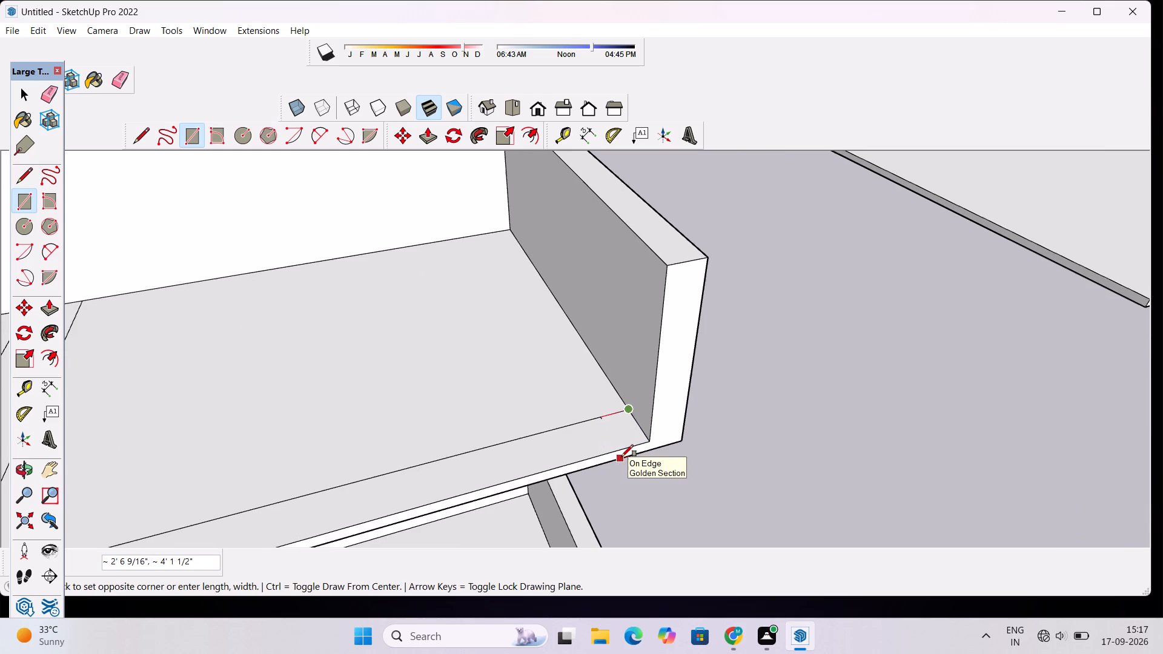
pyautogui.scroll(2, 621, 457)
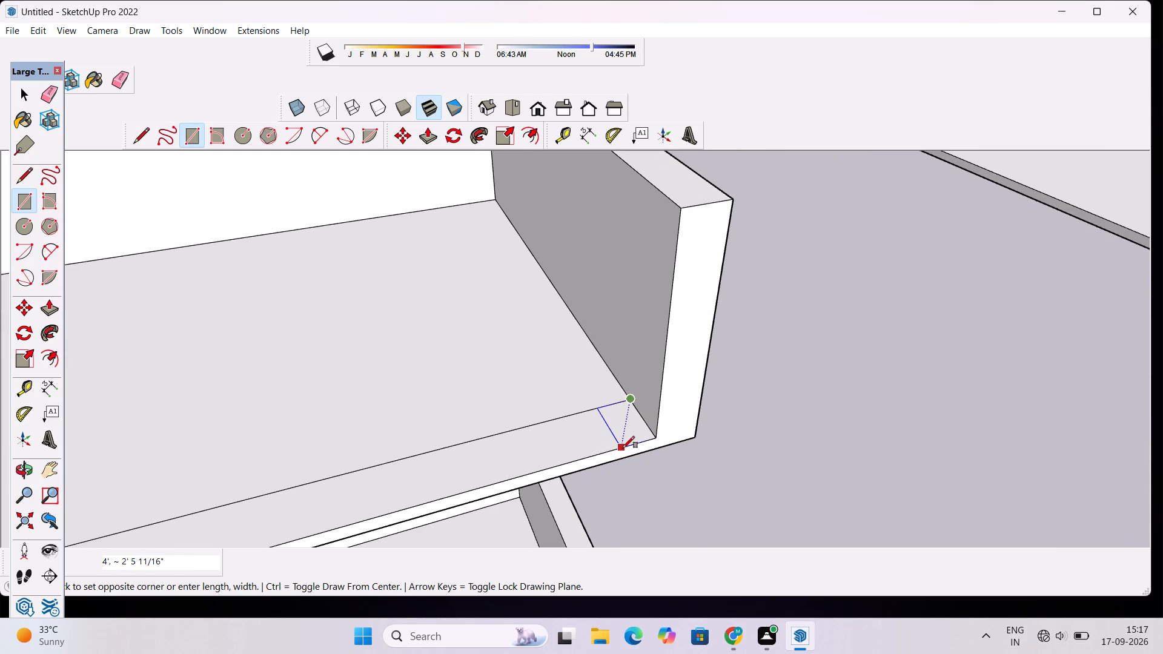
pyautogui.click(631, 444)
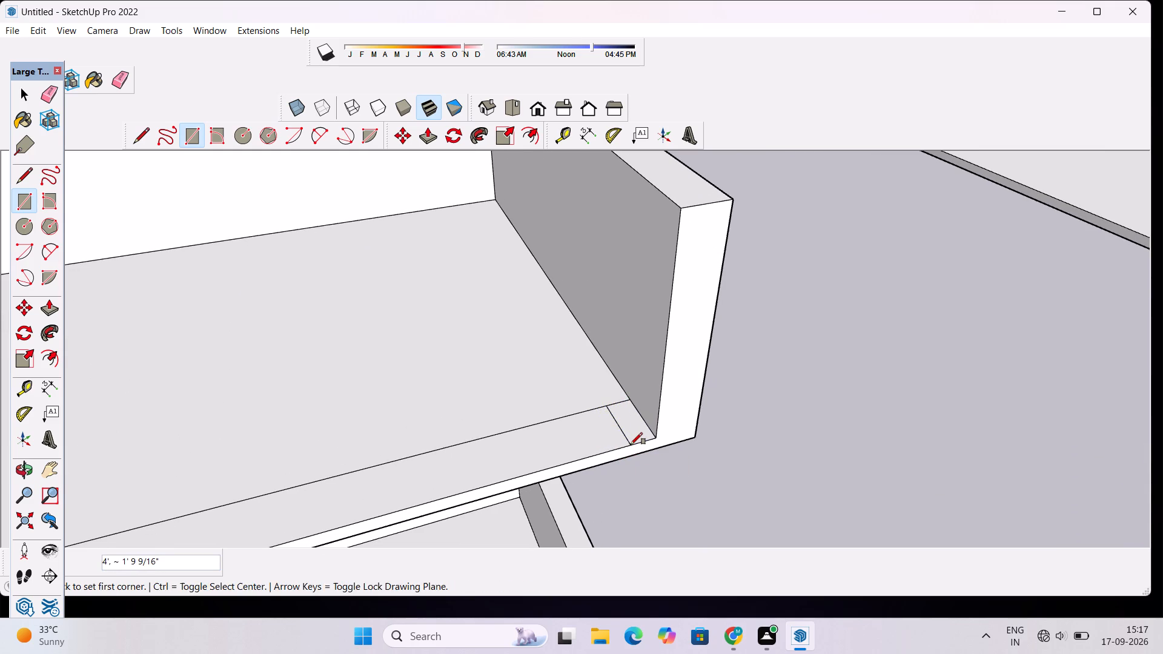
# Push/Pull the corner rectangle up 16' to the top of the low side wall.
pyautogui.press('space')
pyautogui.click(631, 424)
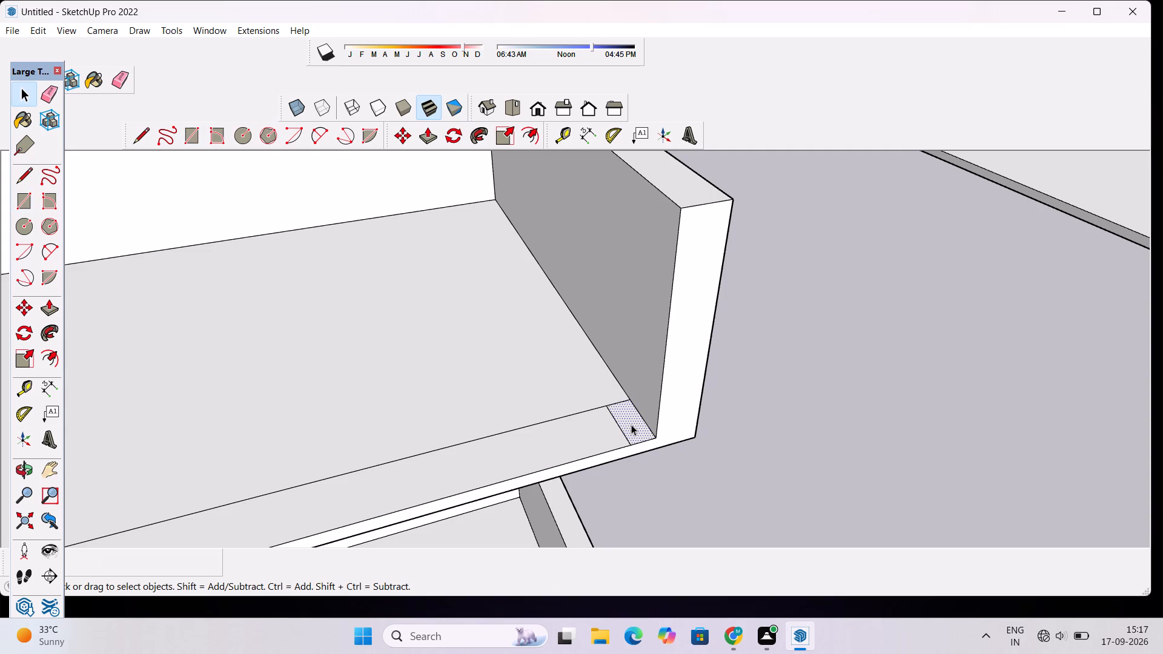
pyautogui.press('p')
pyautogui.click(631, 424)
pyautogui.scroll(-3, 639, 400)
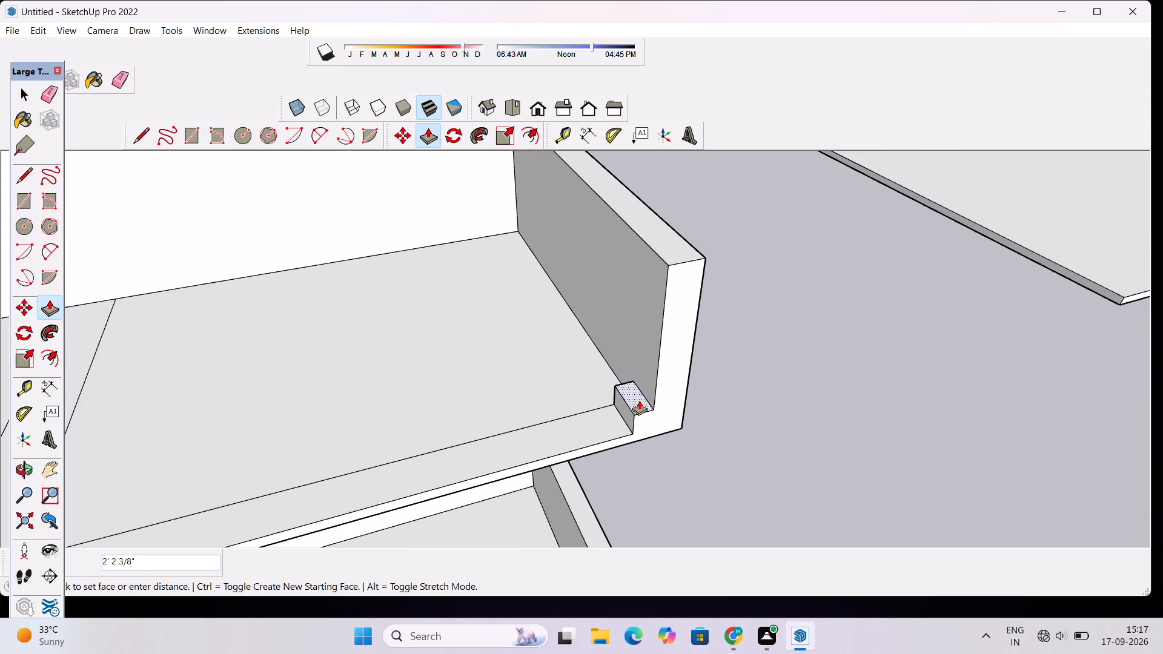
pyautogui.scroll(-1, 666, 337)
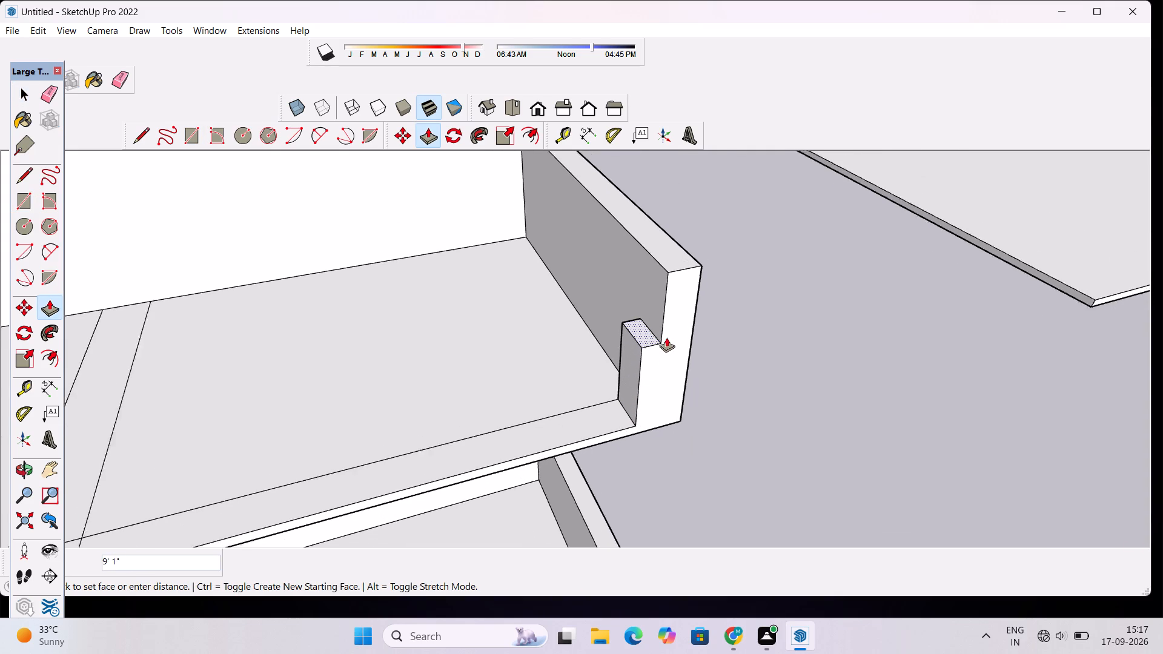
pyautogui.scroll(-7, 666, 337)
pyautogui.click(675, 297)
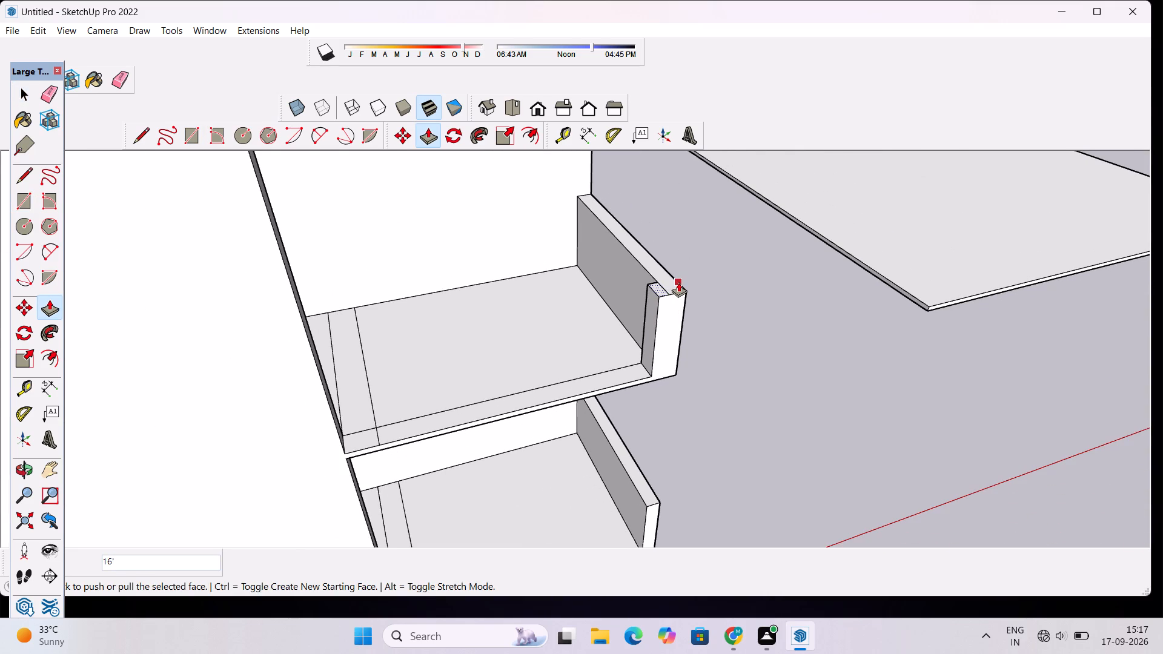
# Draw a 3' line across the low side wall's top, from the new block's rear corner to the outer edge.
pyautogui.scroll(10, 678, 282)
pyautogui.press('l')
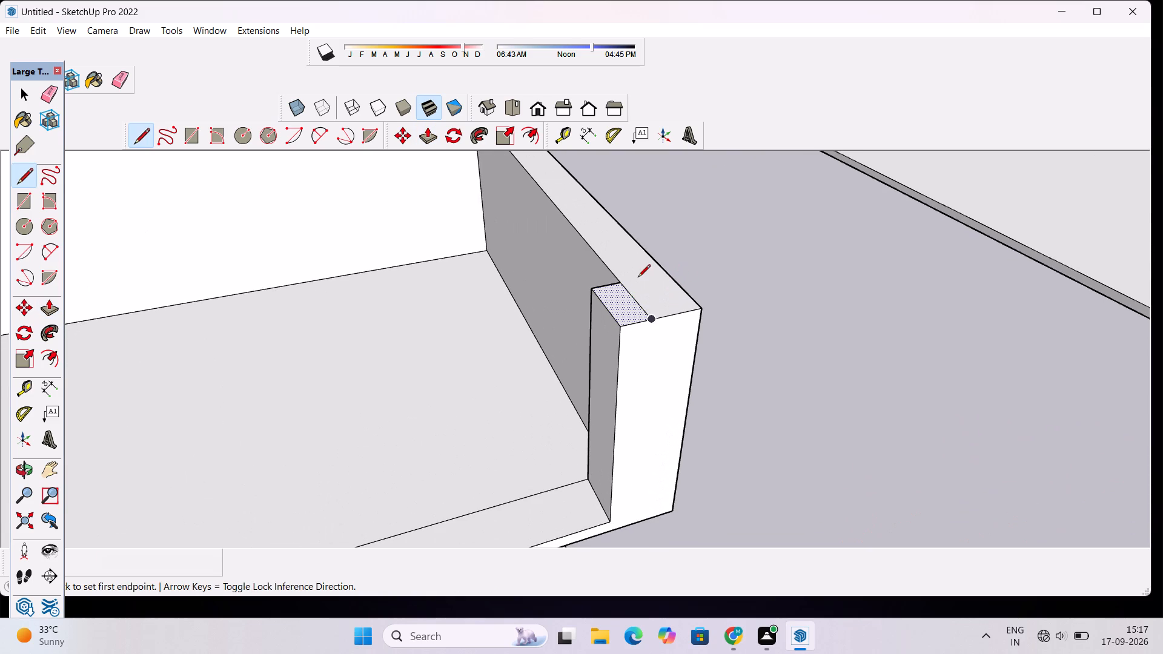
pyautogui.scroll(3, 622, 279)
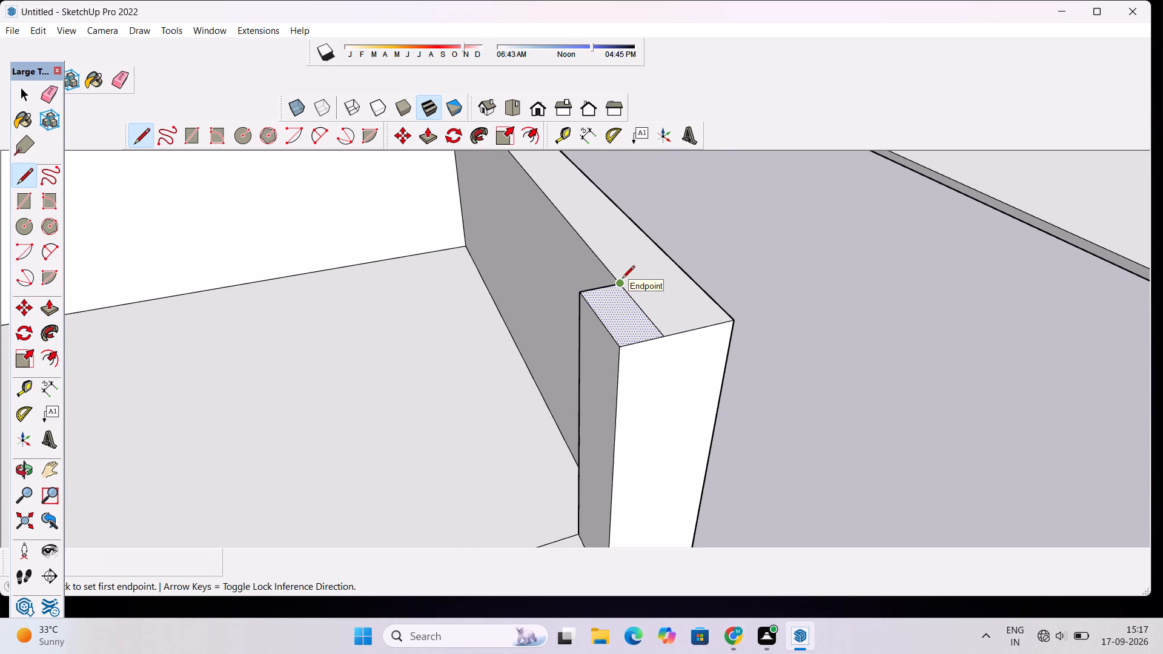
pyautogui.scroll(1, 622, 279)
pyautogui.click(622, 285)
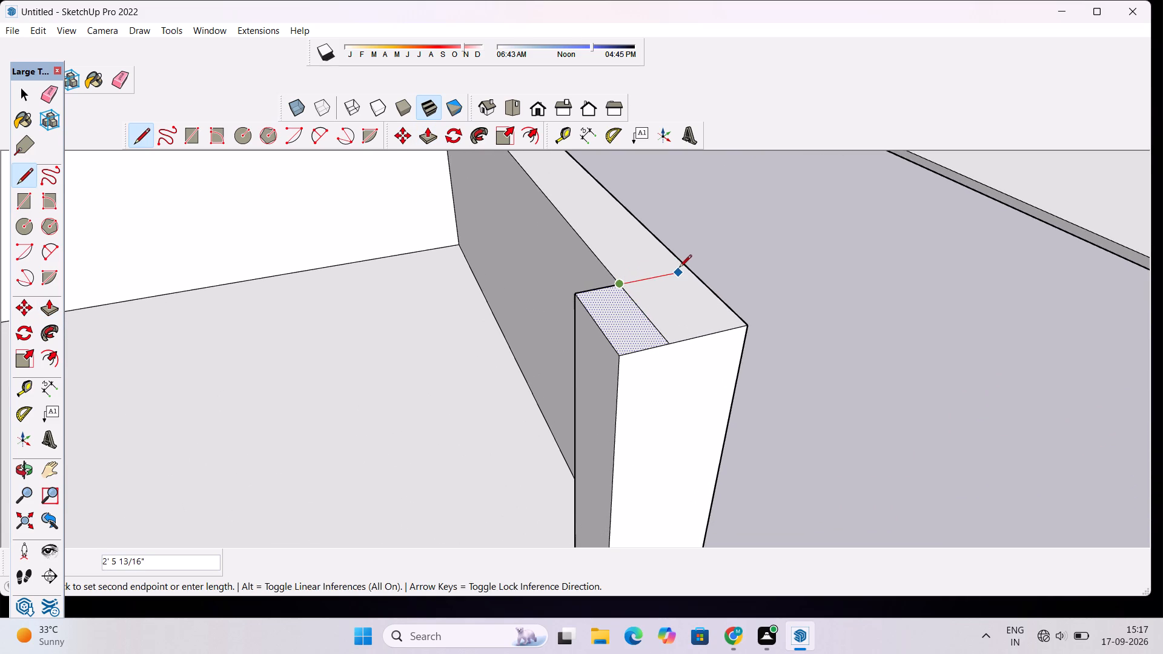
pyautogui.click(692, 274)
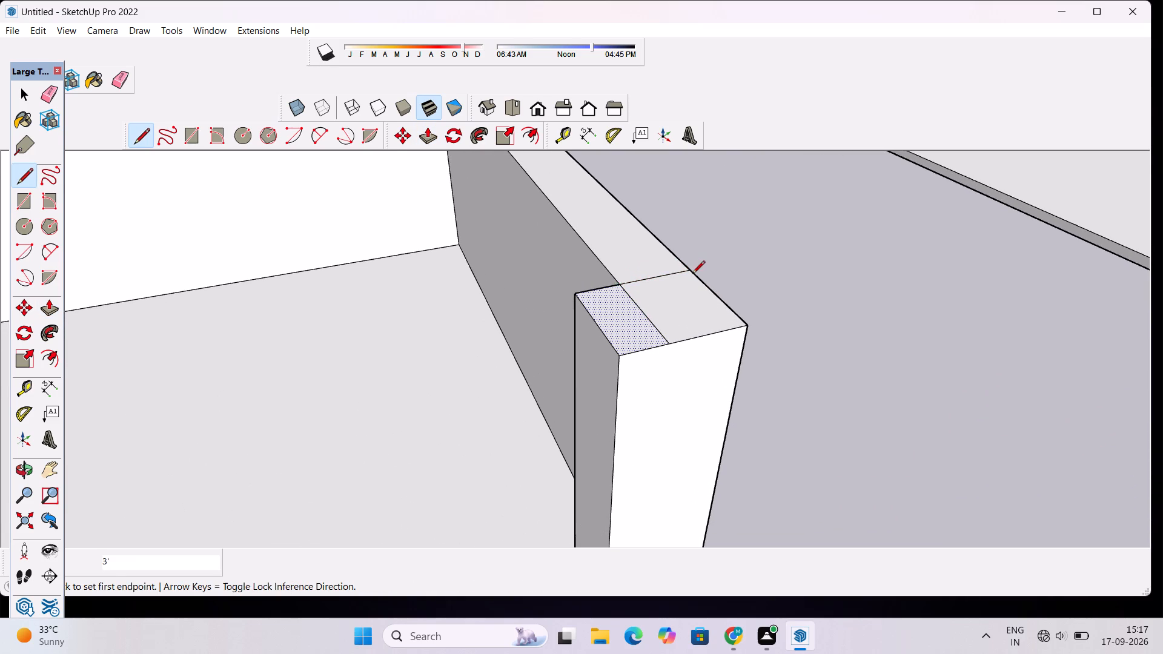
# Erase the edge between the corner block's top and the adjoining wall top, merging them into one face.
pyautogui.press('space')
pyautogui.press('space')
pyautogui.click(798, 273)
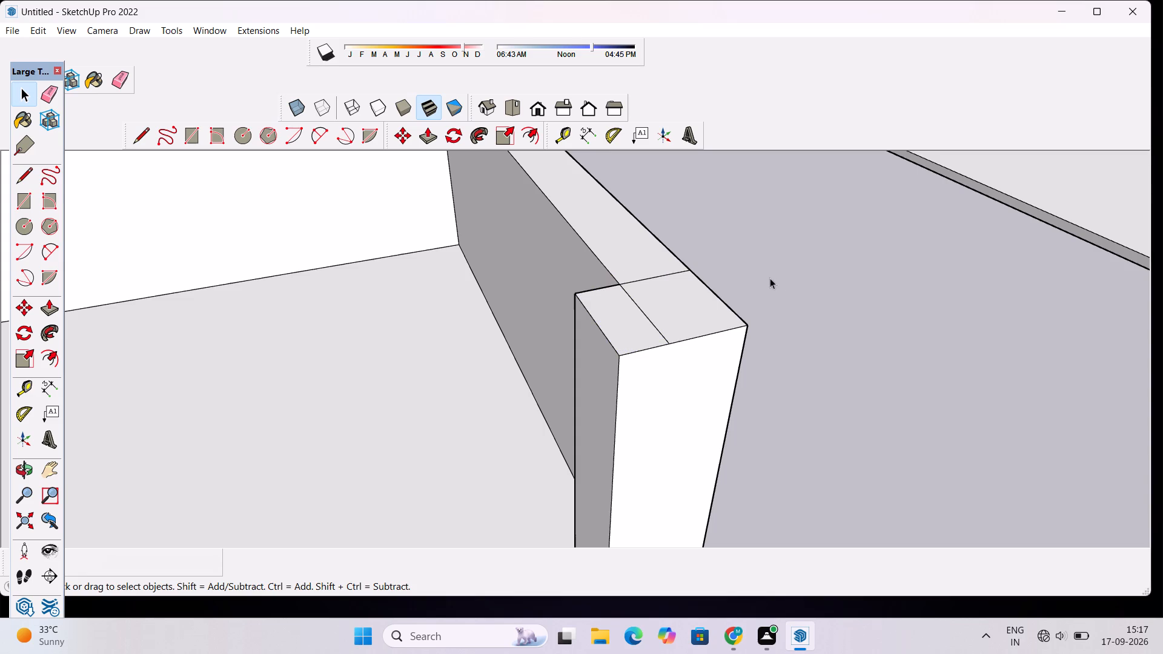
pyautogui.press('e')
pyautogui.moveTo(663, 299); pyautogui.dragTo(625, 348)
pyautogui.scroll(-5, 605, 320)
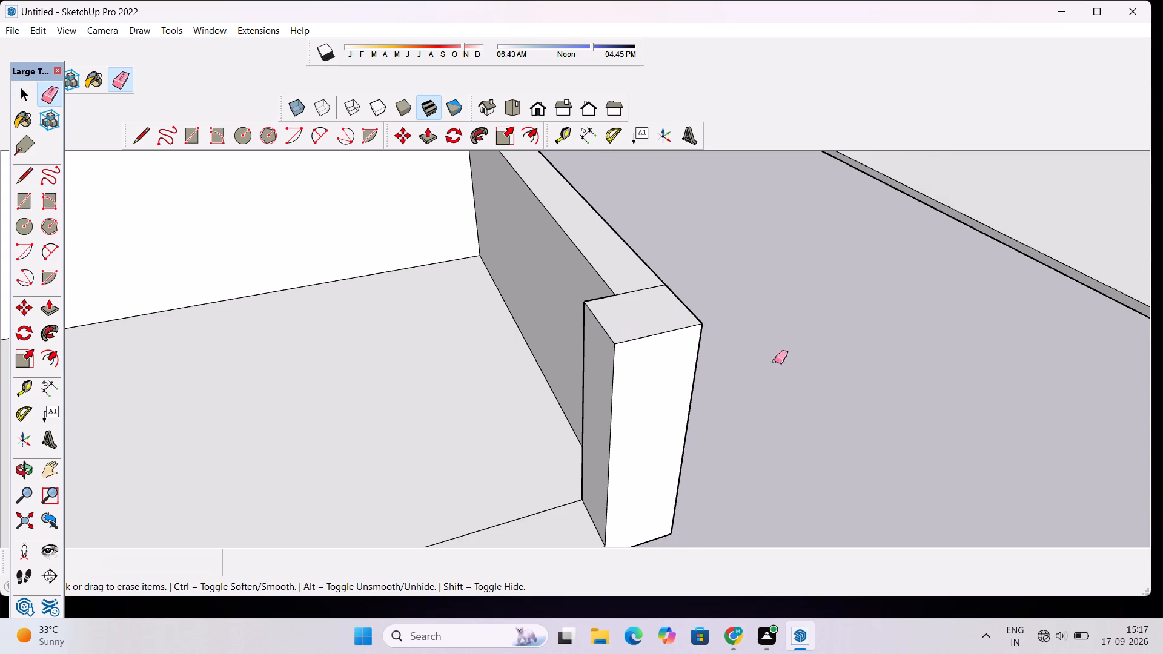
# Examine the merged top face of the corner block from the front and above.
pyautogui.press('o')
pyautogui.moveTo(798, 351); pyautogui.dragTo(674, 354)
pyautogui.scroll(-4, 672, 354)
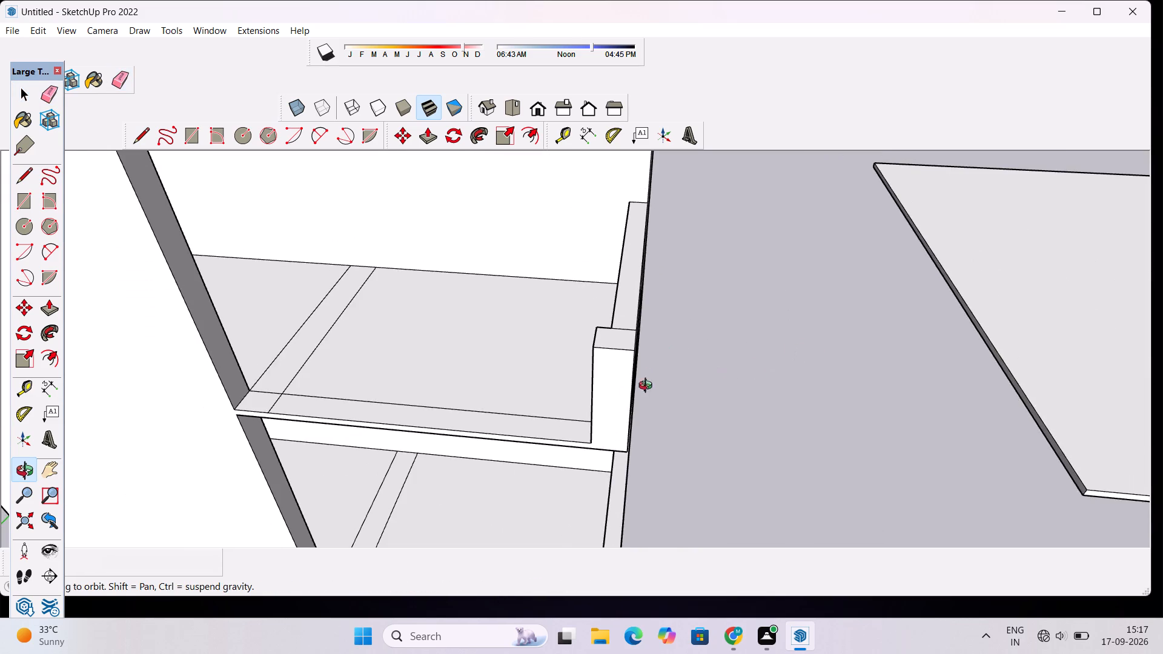
pyautogui.moveTo(631, 398); pyautogui.dragTo(661, 360)
pyautogui.scroll(4, 660, 346)
pyautogui.moveTo(681, 317); pyautogui.dragTo(677, 403)
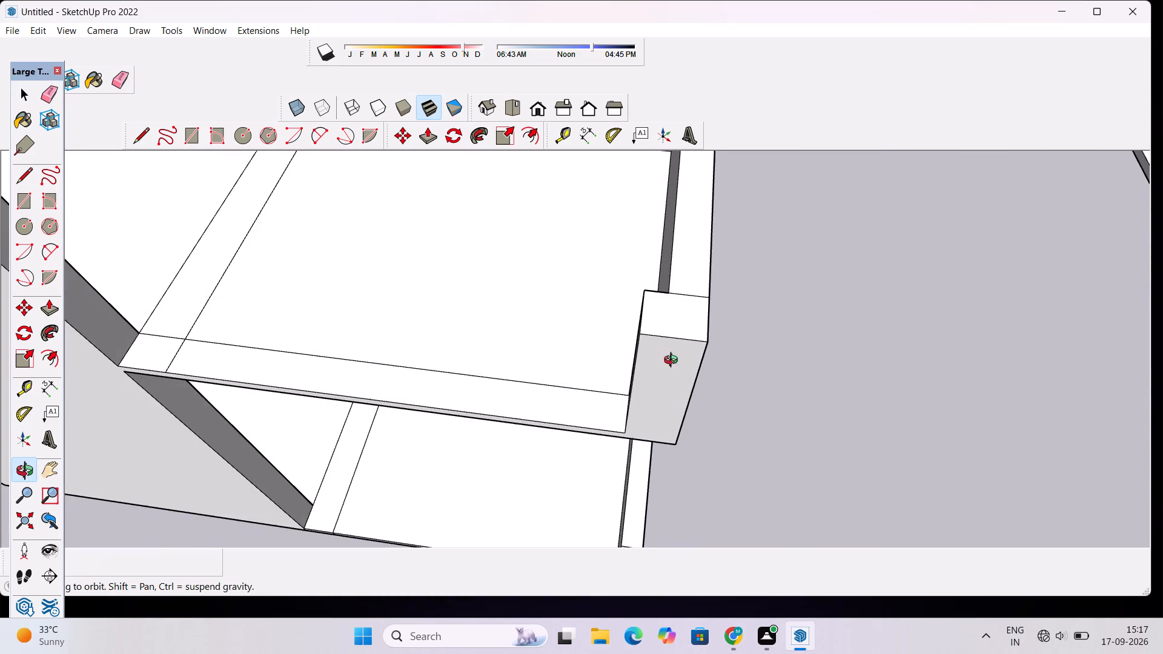
pyautogui.scroll(2, 674, 342)
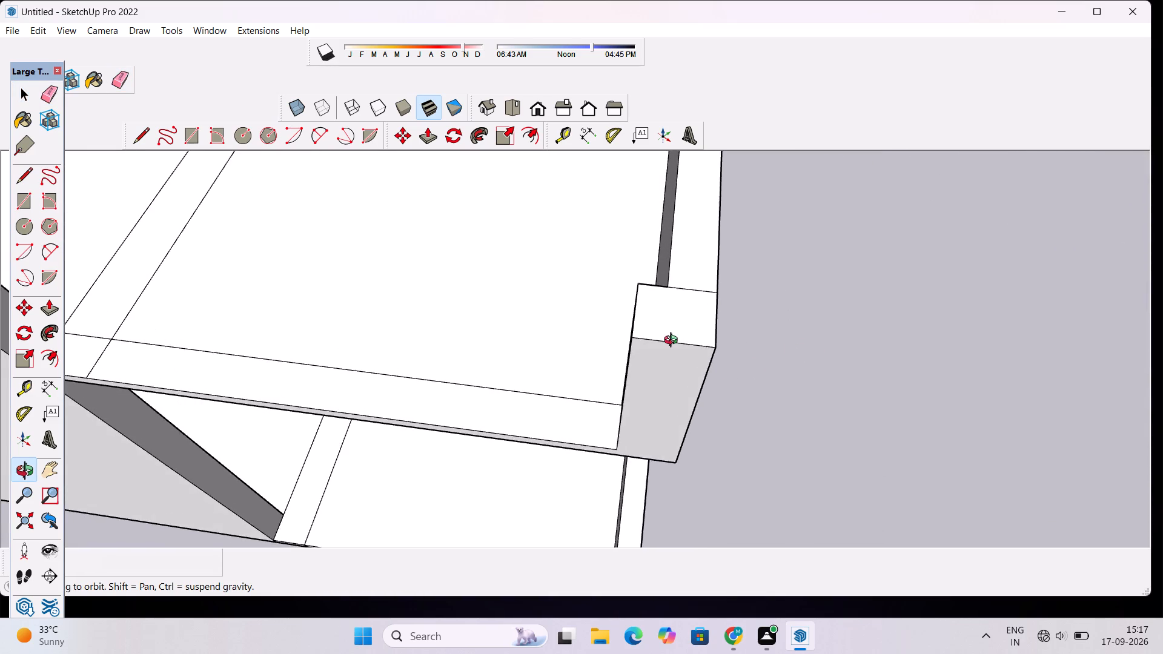
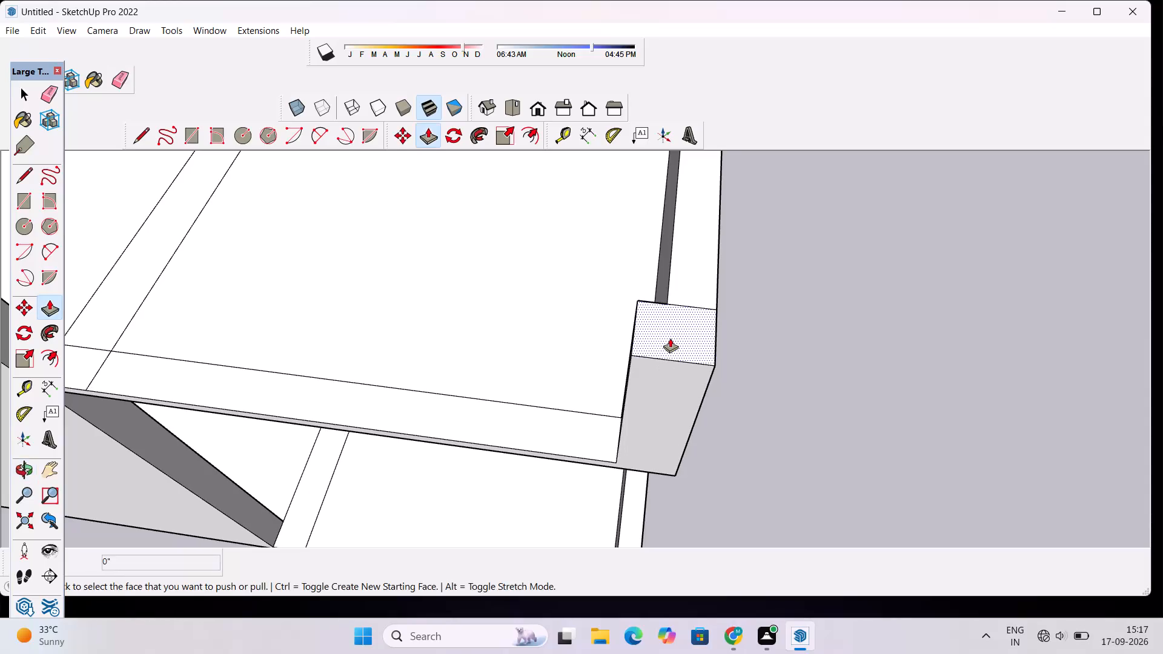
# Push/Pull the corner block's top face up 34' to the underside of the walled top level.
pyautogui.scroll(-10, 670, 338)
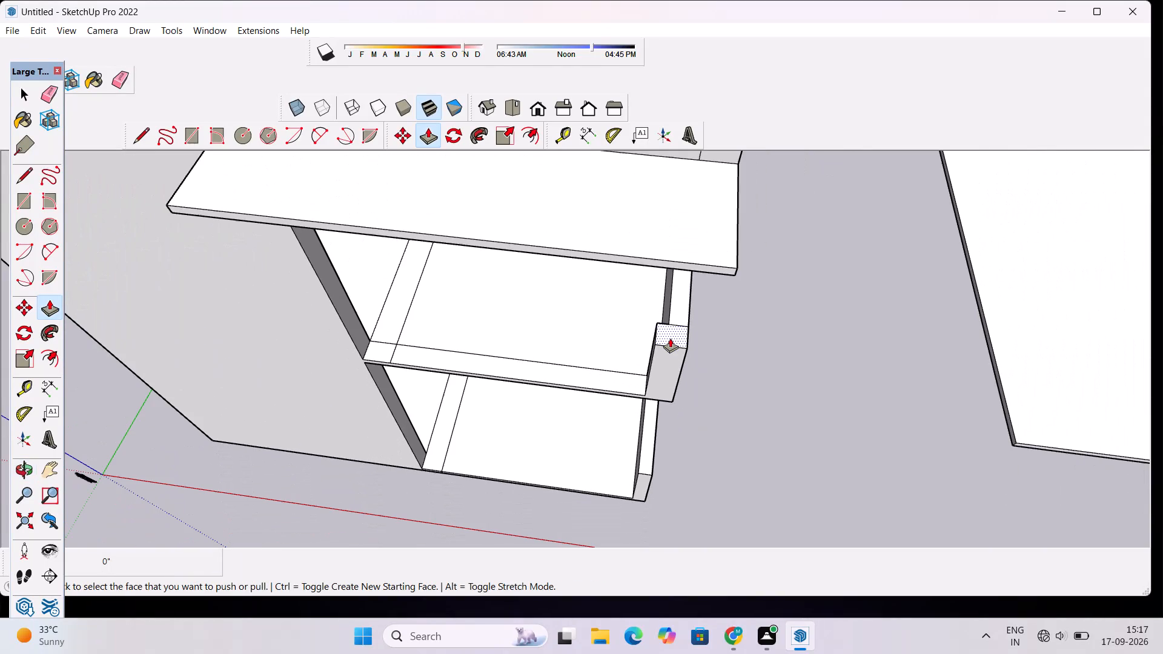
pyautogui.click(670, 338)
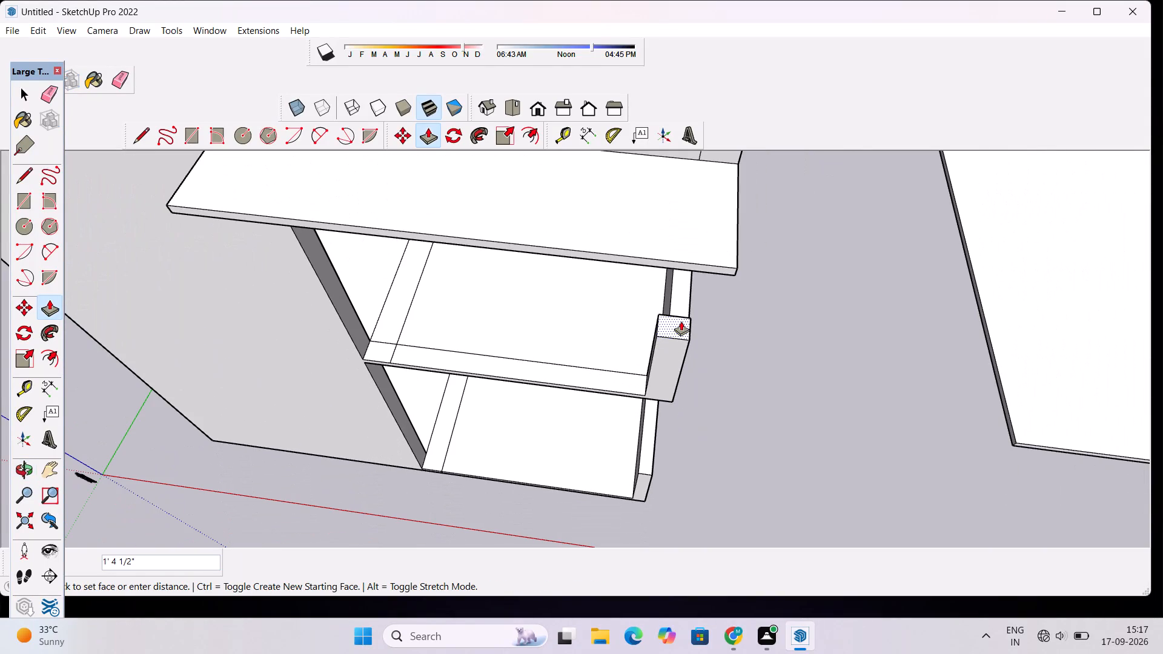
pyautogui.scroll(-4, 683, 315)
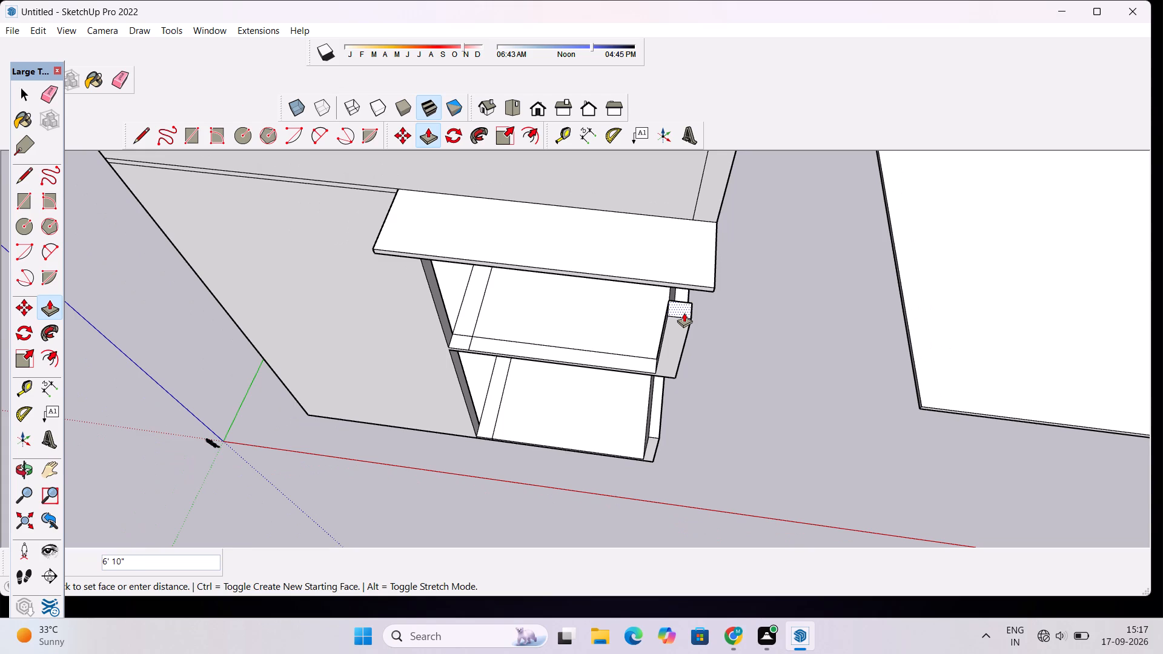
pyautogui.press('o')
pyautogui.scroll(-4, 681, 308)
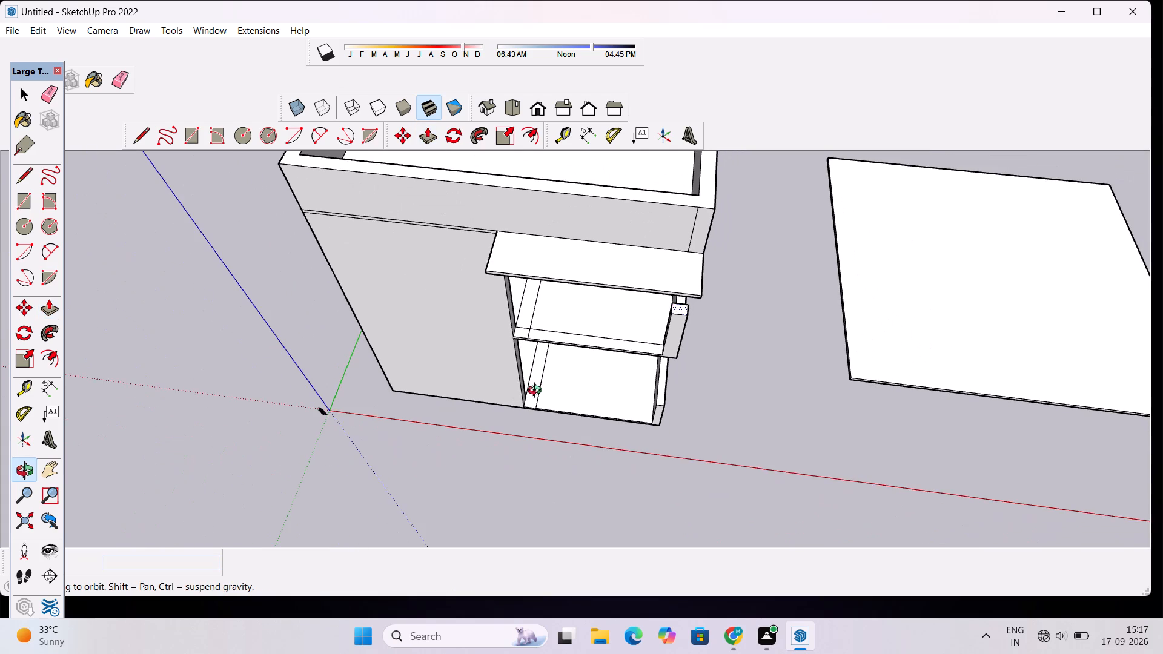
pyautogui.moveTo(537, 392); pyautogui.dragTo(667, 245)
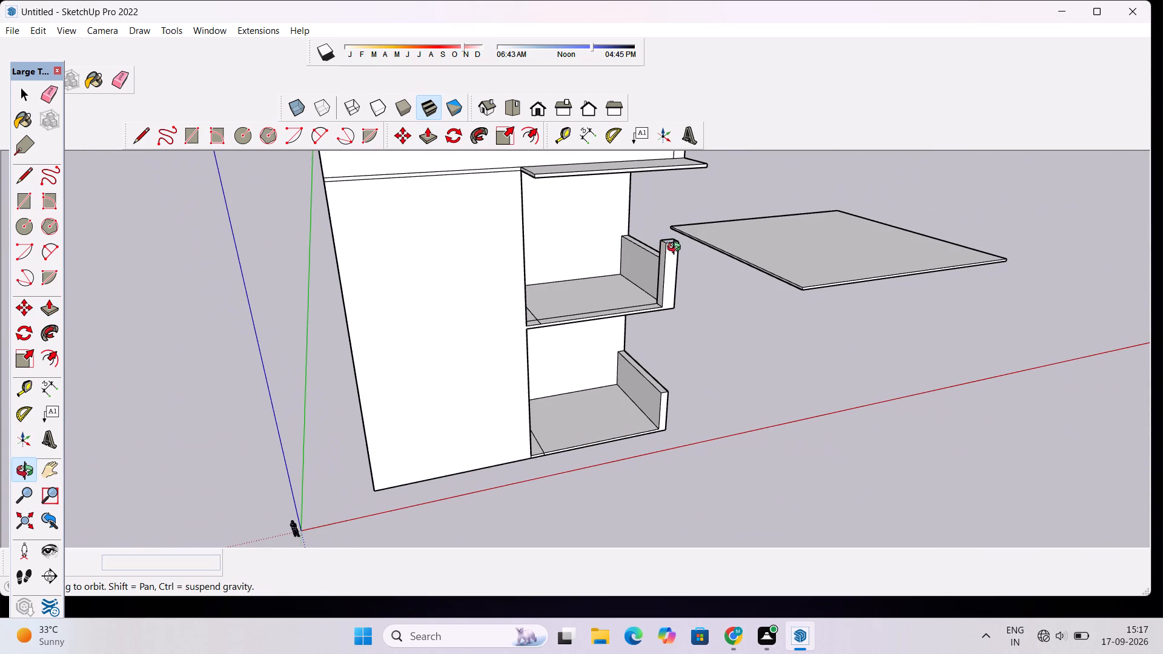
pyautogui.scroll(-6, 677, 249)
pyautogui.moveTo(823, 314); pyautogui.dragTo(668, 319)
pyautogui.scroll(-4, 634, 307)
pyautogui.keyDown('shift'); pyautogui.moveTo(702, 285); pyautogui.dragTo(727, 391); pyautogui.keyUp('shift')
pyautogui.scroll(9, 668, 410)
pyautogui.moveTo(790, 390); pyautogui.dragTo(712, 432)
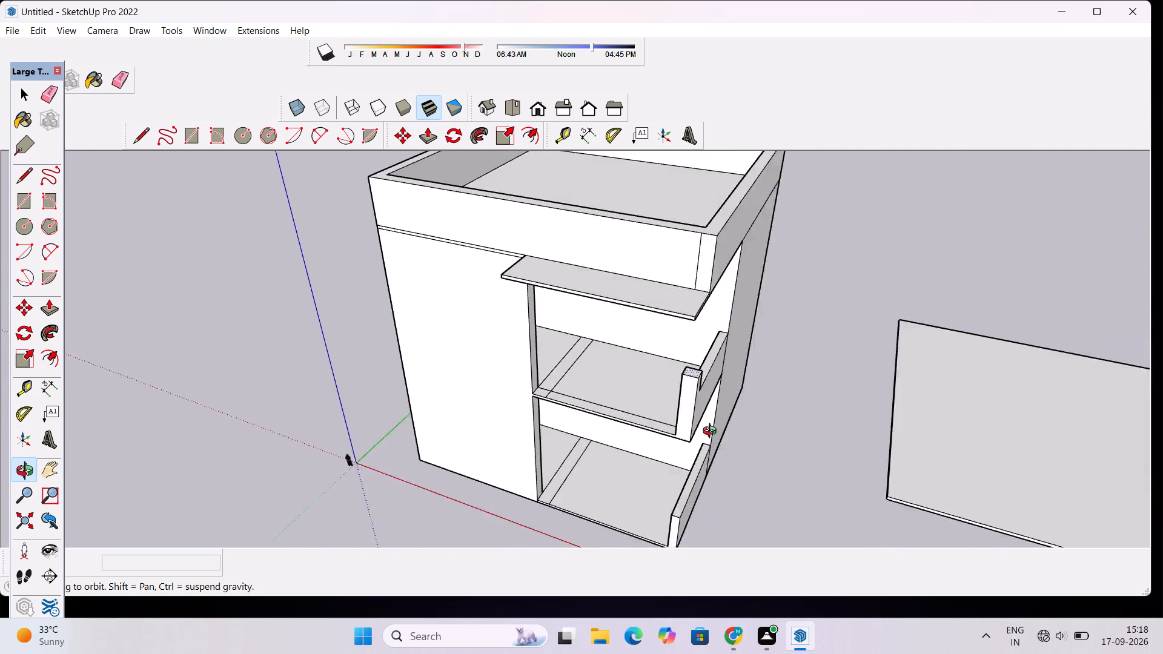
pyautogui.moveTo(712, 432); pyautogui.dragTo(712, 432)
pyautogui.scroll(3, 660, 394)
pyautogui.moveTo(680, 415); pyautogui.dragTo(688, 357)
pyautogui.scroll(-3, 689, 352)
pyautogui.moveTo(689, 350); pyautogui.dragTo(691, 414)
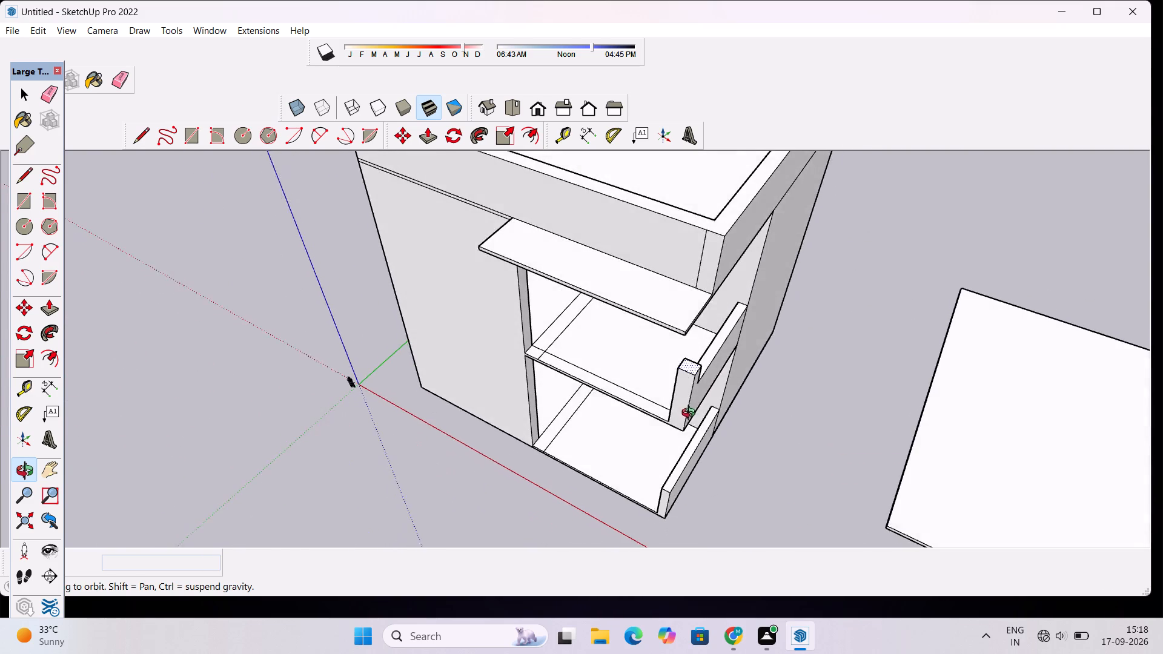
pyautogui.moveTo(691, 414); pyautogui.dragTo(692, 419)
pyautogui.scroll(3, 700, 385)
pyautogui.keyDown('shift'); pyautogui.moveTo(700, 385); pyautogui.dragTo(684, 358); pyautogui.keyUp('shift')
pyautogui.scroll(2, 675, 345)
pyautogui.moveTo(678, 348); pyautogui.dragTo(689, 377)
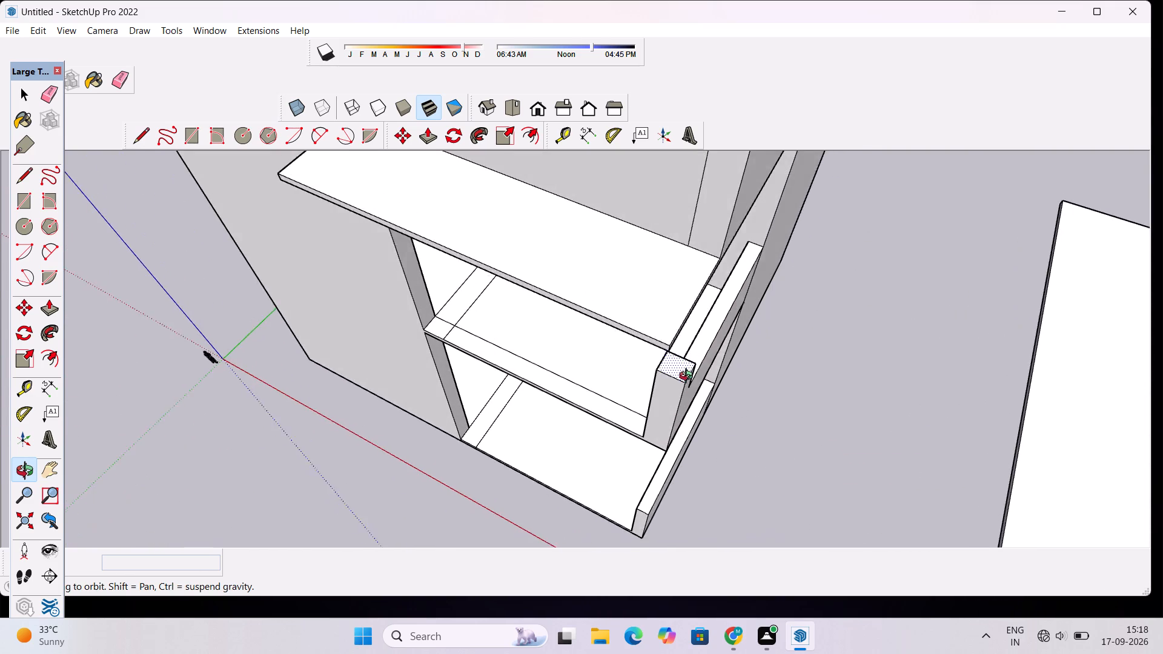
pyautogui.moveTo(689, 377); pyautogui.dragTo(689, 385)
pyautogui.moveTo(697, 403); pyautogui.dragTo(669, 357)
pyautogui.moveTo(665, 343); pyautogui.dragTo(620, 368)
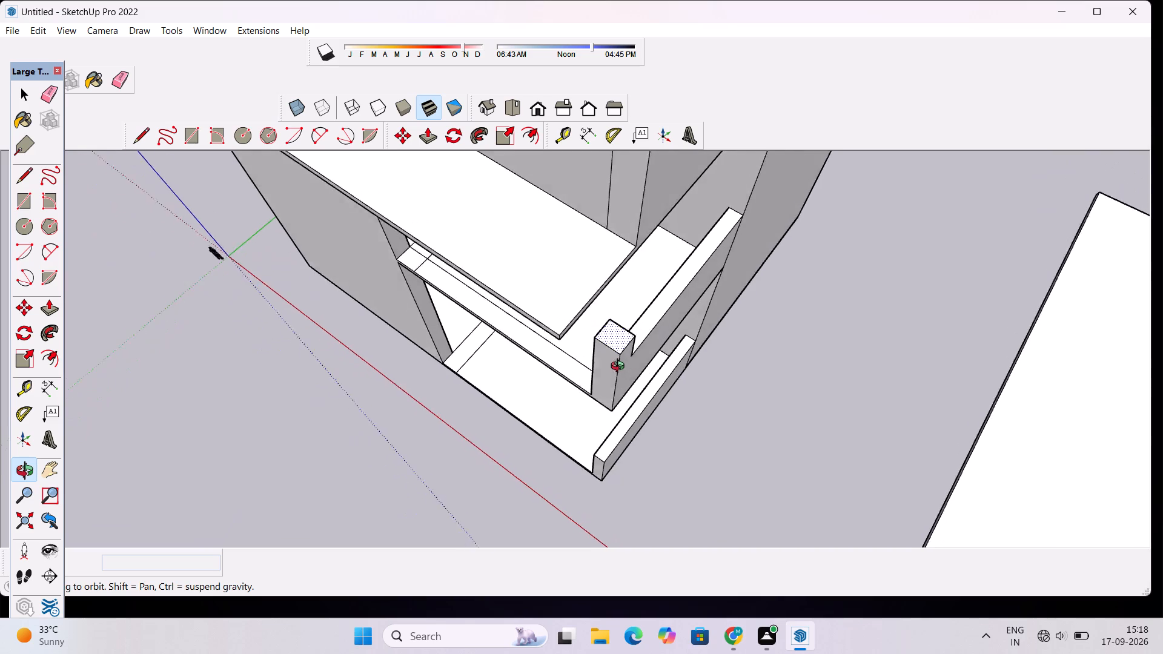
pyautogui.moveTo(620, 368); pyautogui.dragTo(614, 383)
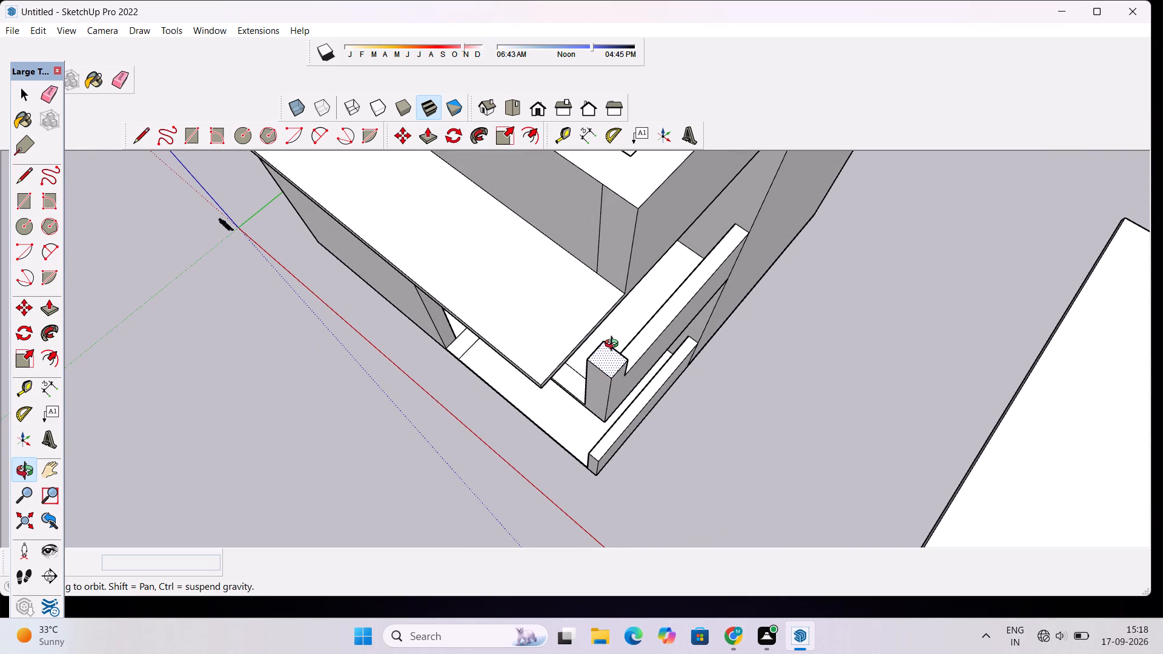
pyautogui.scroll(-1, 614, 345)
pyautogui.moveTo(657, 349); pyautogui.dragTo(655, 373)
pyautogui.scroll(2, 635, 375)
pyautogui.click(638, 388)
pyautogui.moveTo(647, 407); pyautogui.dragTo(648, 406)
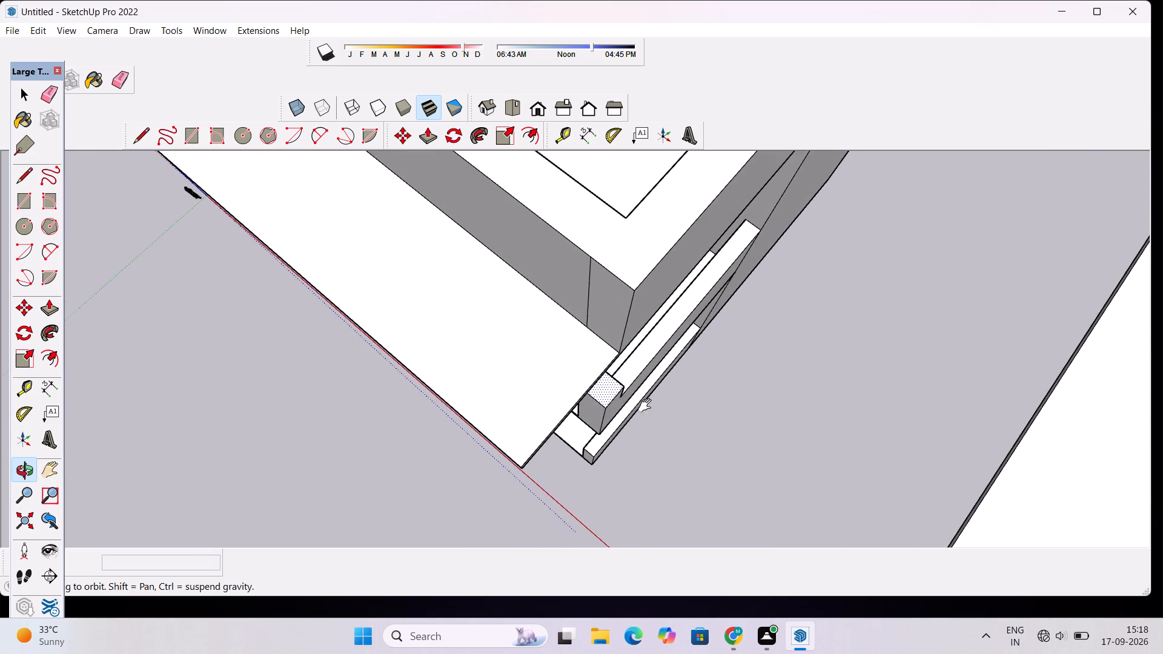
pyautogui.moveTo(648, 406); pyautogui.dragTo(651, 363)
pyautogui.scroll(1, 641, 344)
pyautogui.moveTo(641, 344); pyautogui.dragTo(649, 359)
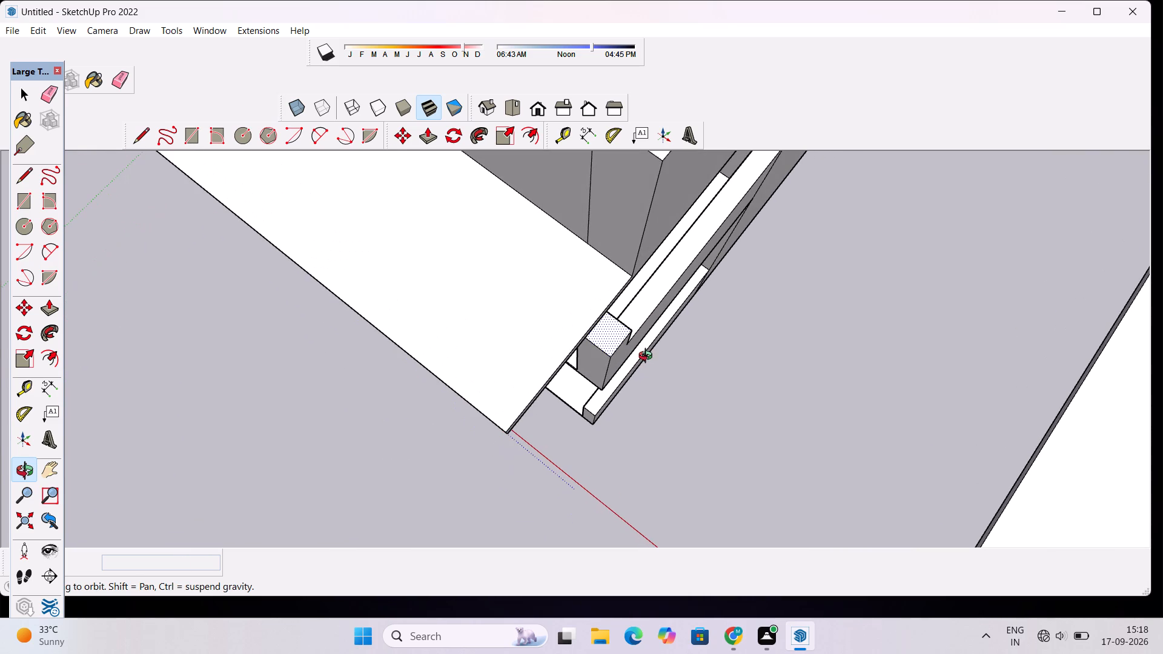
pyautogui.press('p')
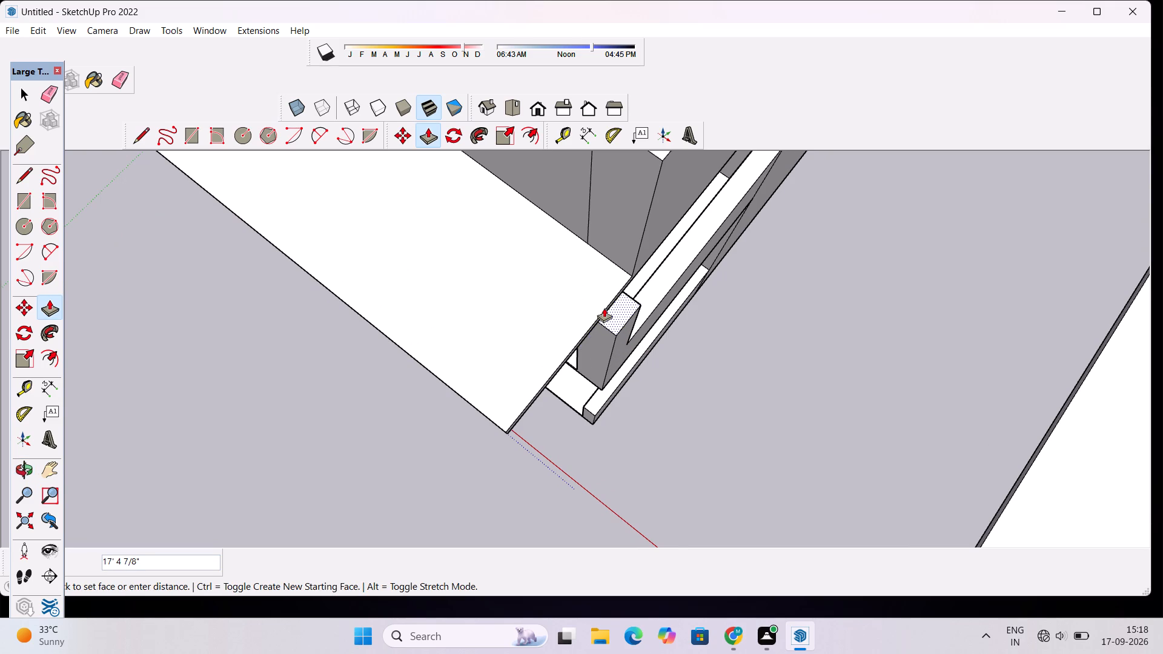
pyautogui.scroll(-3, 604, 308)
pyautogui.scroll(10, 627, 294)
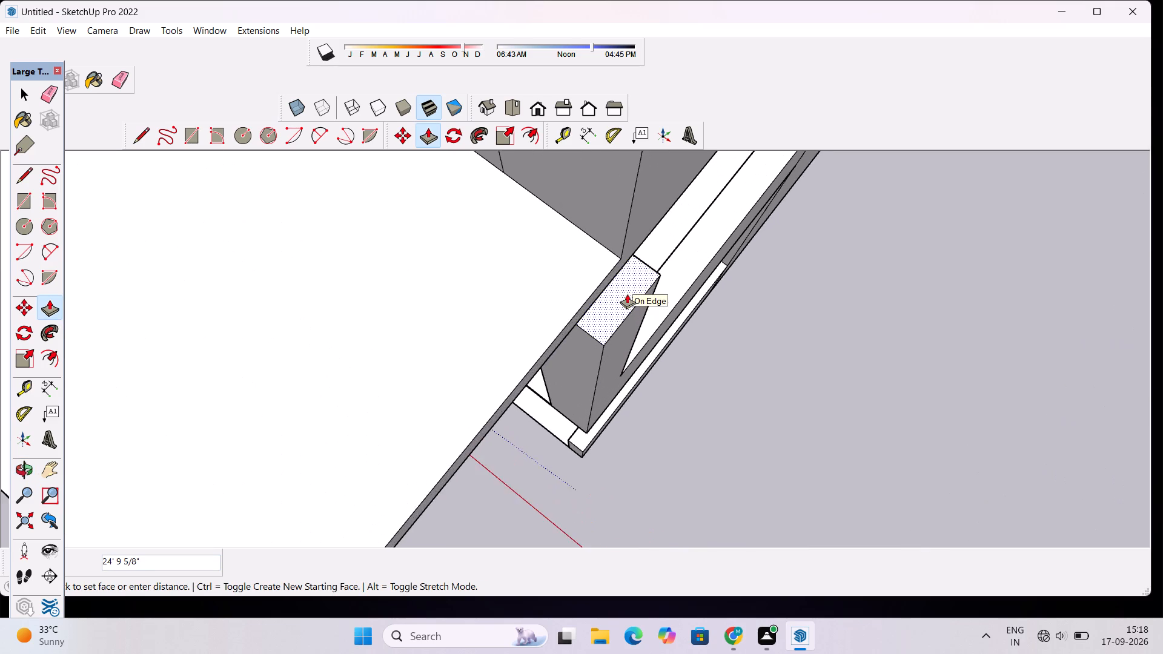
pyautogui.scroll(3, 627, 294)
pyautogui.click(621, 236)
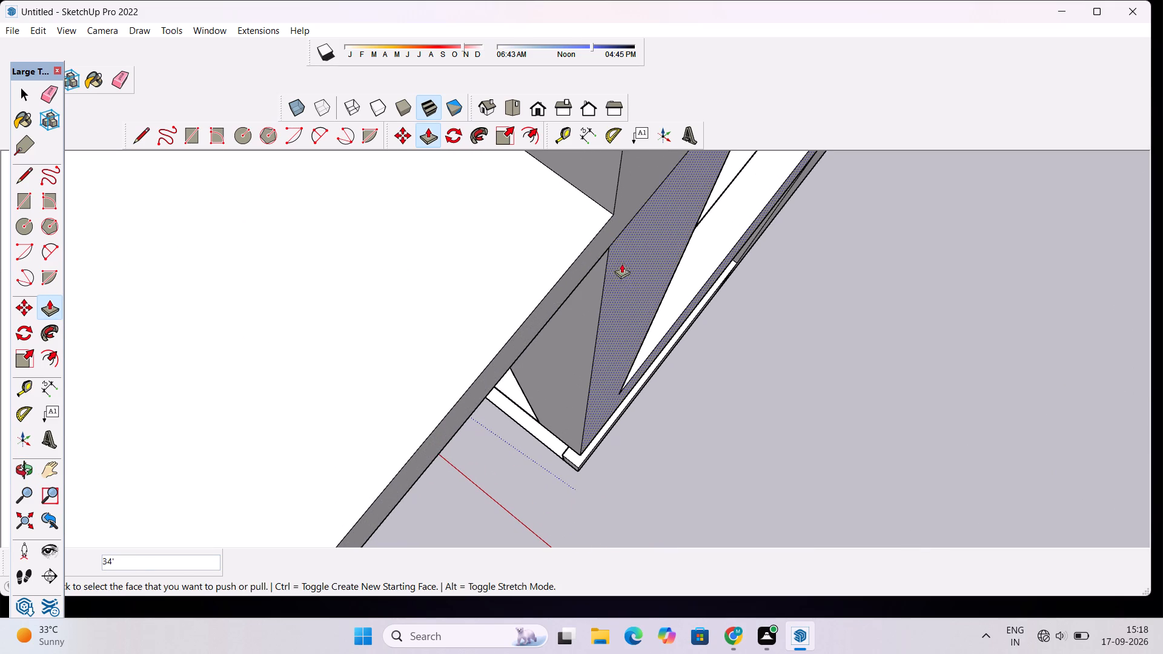
# Examine how the raised corner pillar meets the overhang and top level from the front, side and above.
pyautogui.press('p')
pyautogui.scroll(-9, 620, 302)
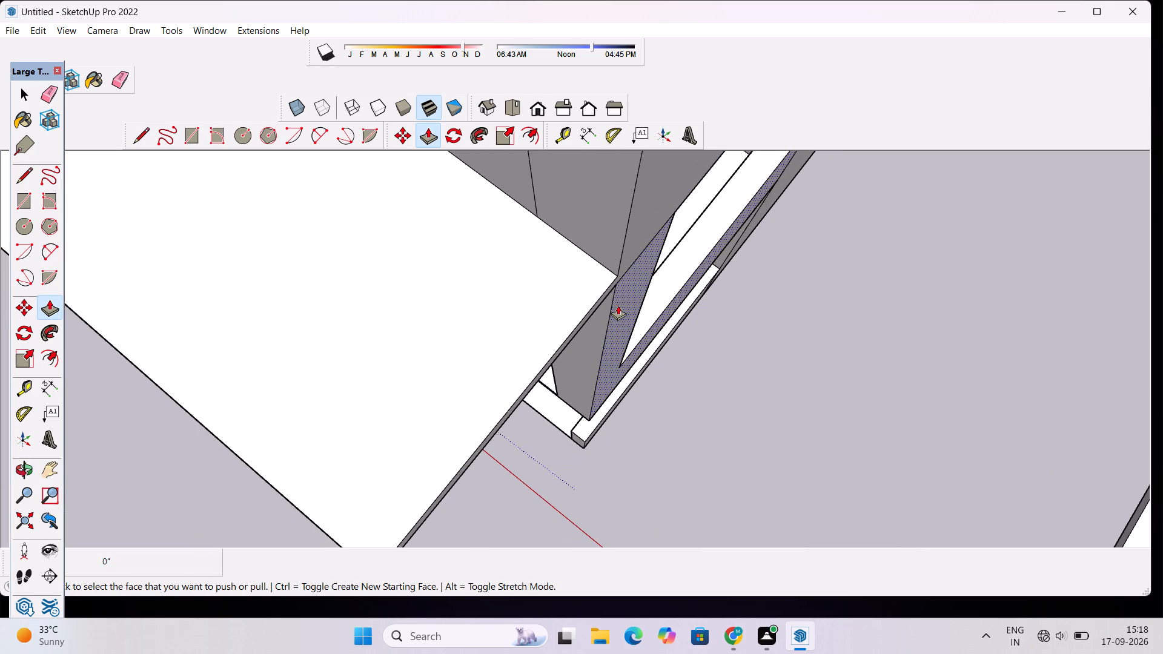
pyautogui.press('o')
pyautogui.moveTo(585, 409); pyautogui.dragTo(658, 239)
pyautogui.scroll(-5, 660, 242)
pyautogui.moveTo(604, 314); pyautogui.dragTo(698, 348)
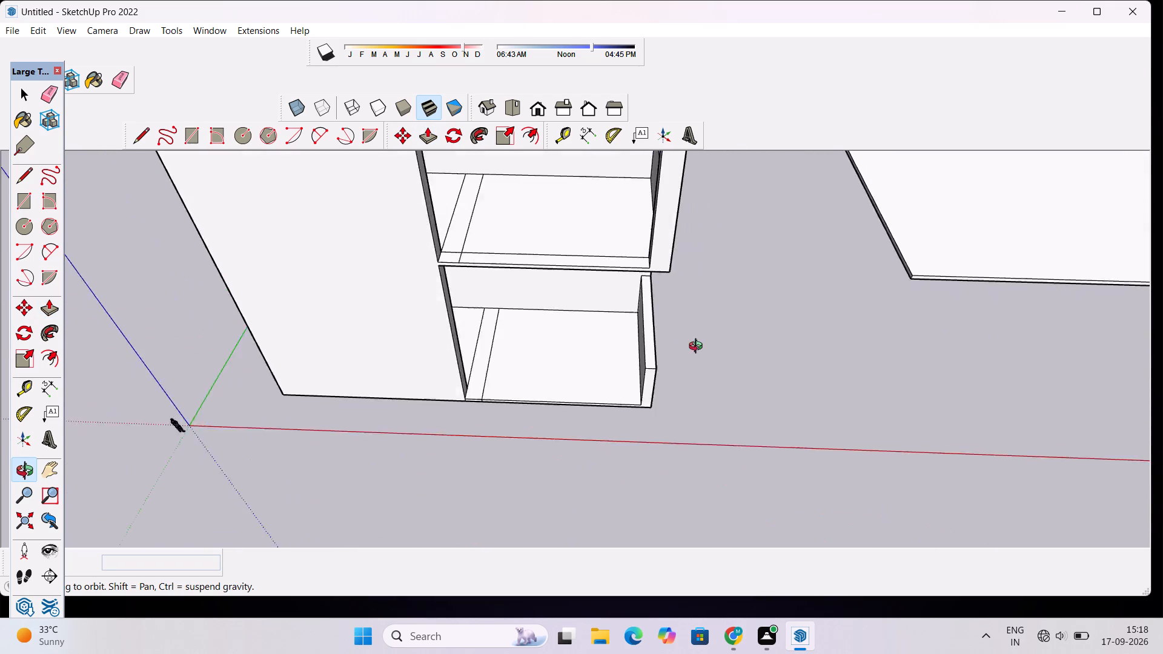
pyautogui.moveTo(698, 348); pyautogui.dragTo(781, 309)
pyautogui.scroll(-4, 763, 305)
pyautogui.keyDown('shift'); pyautogui.moveTo(774, 284); pyautogui.dragTo(686, 438); pyautogui.keyUp('shift')
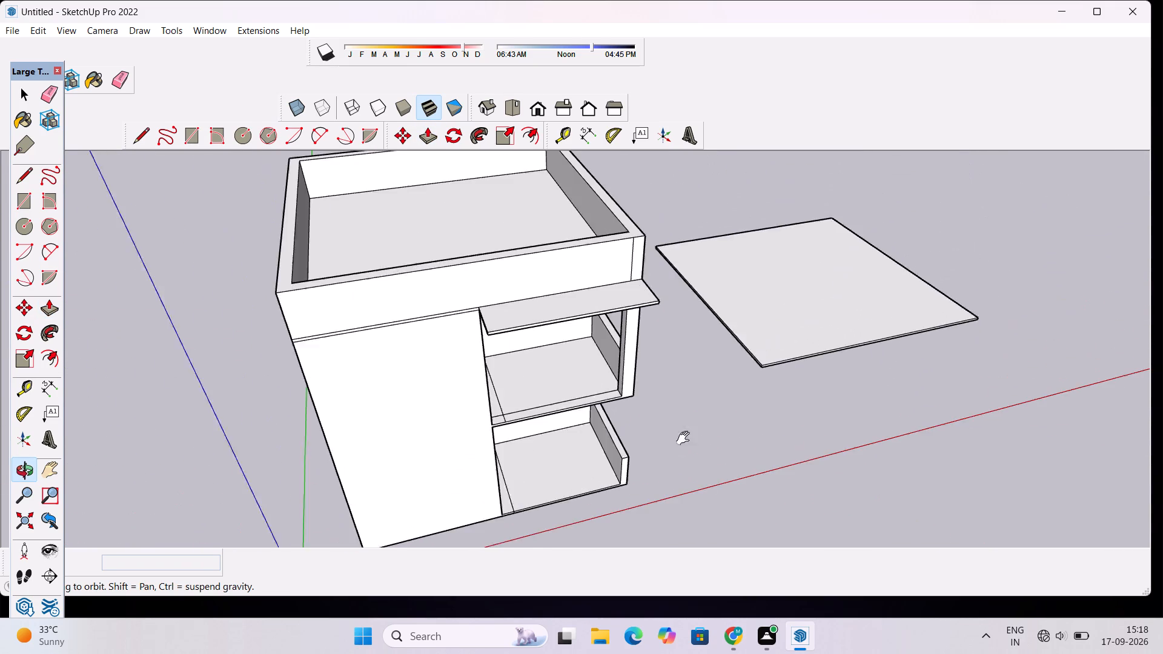
pyautogui.keyDown('shift'); pyautogui.moveTo(686, 438); pyautogui.dragTo(661, 443); pyautogui.keyUp('shift')
pyautogui.scroll(3, 609, 381)
pyautogui.moveTo(754, 359); pyautogui.dragTo(467, 326)
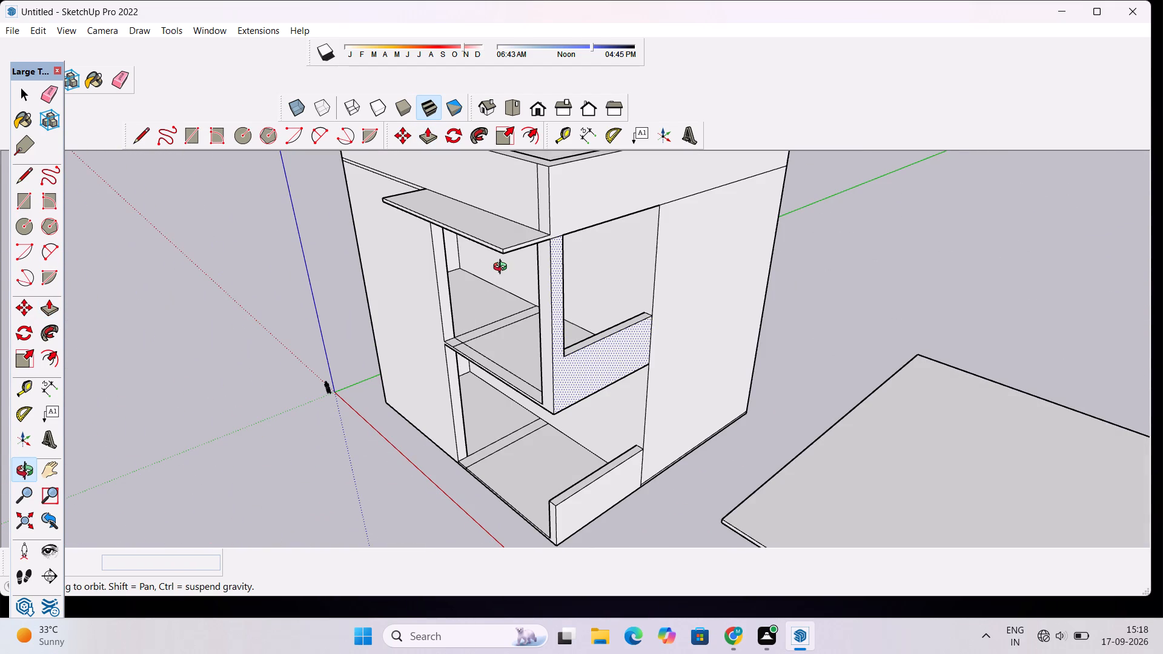
pyautogui.scroll(-2, 546, 278)
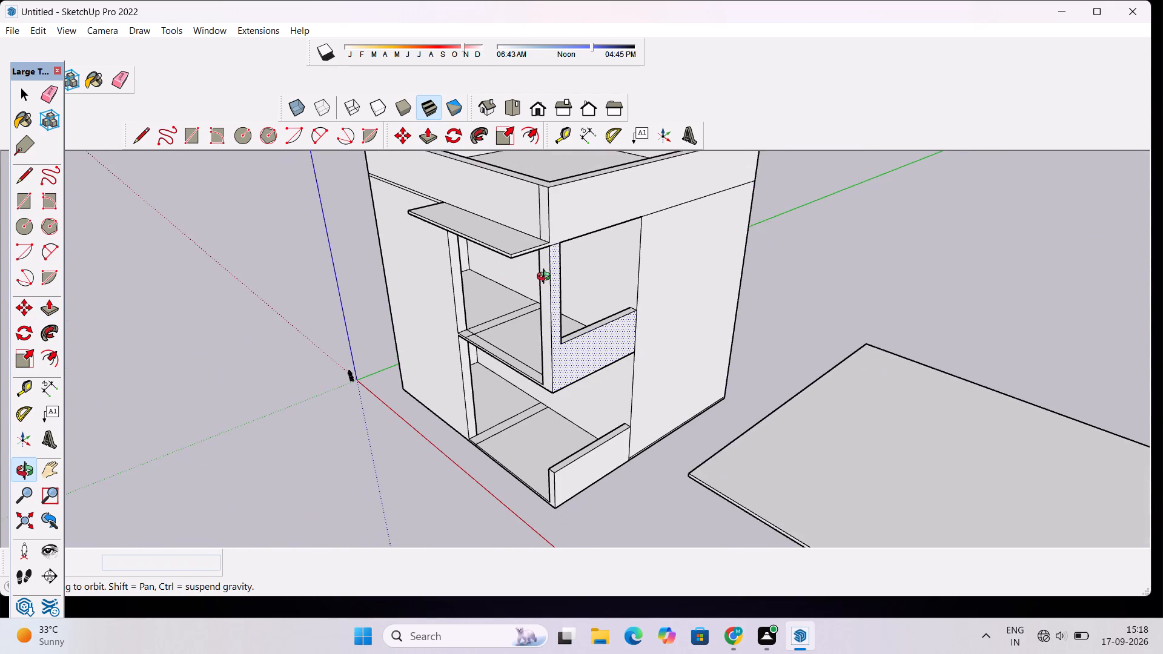
pyautogui.moveTo(546, 278); pyautogui.dragTo(612, 427)
pyautogui.scroll(2, 591, 374)
pyautogui.moveTo(605, 408); pyautogui.dragTo(616, 490)
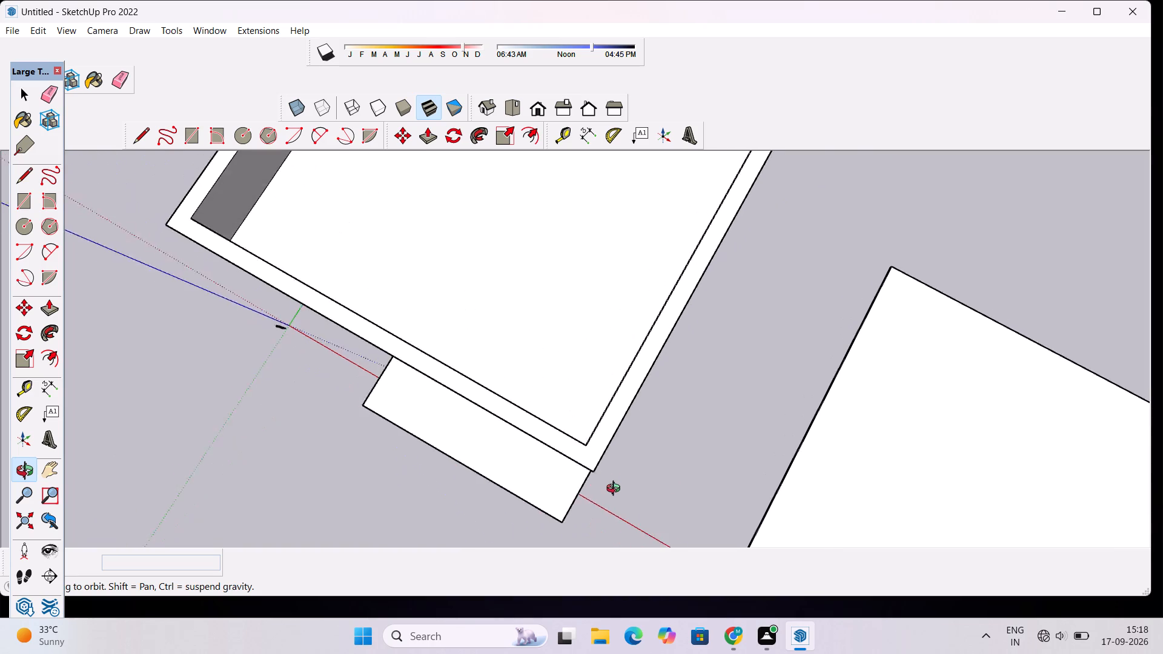
pyautogui.moveTo(616, 490); pyautogui.dragTo(601, 322)
pyautogui.scroll(-3, 601, 320)
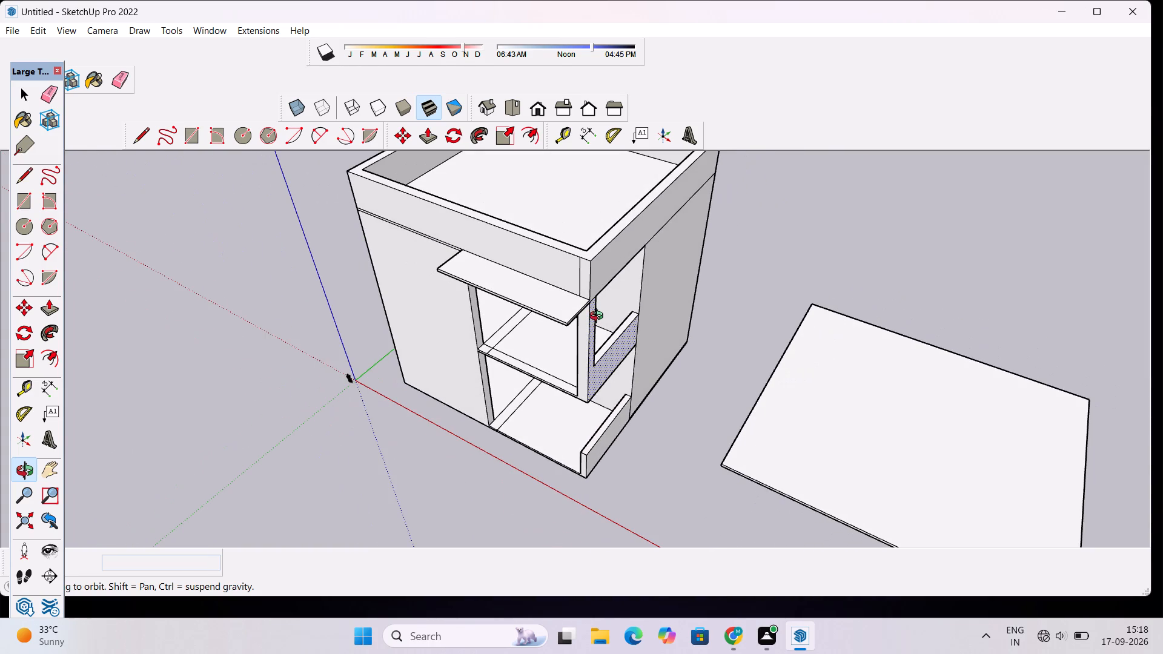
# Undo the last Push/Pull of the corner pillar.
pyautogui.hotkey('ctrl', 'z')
# Push/Pull the top face of the front corner block up 80' so the pillar rises above the walled top level.
pyautogui.scroll(4, 595, 366)
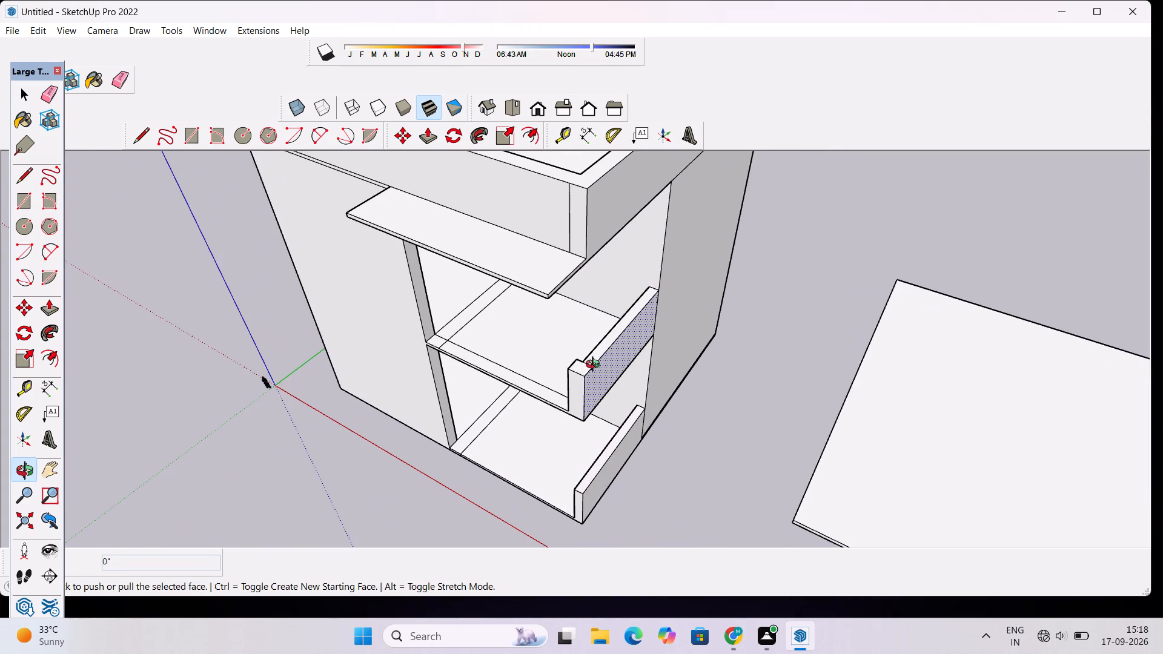
pyautogui.press('p')
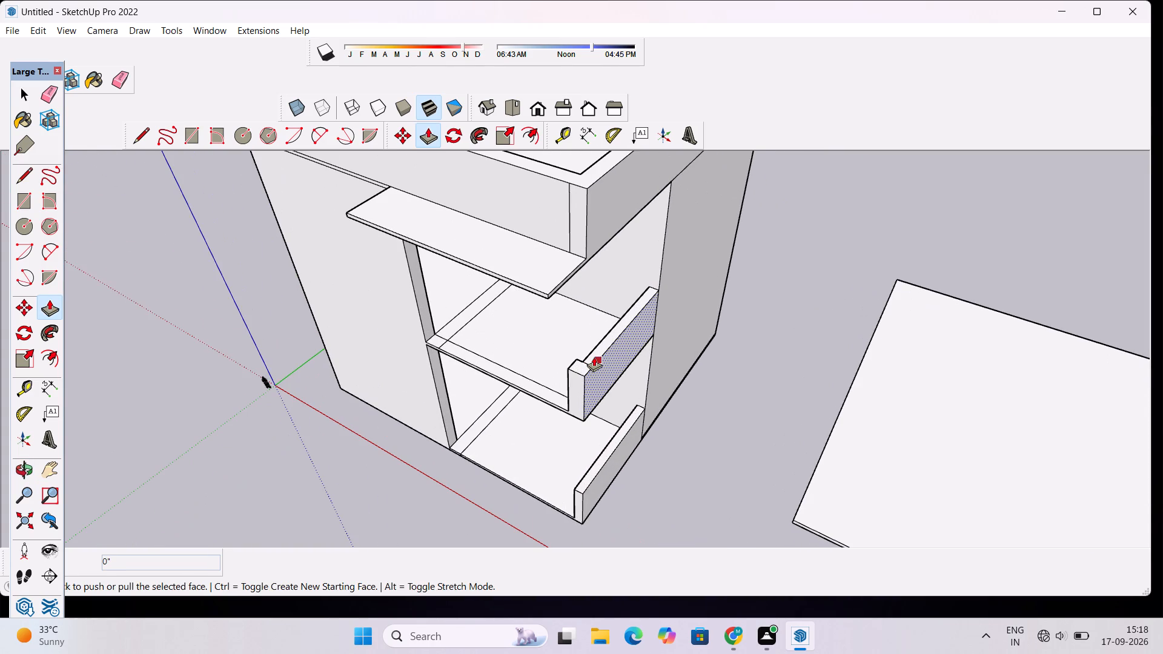
pyautogui.scroll(2, 589, 372)
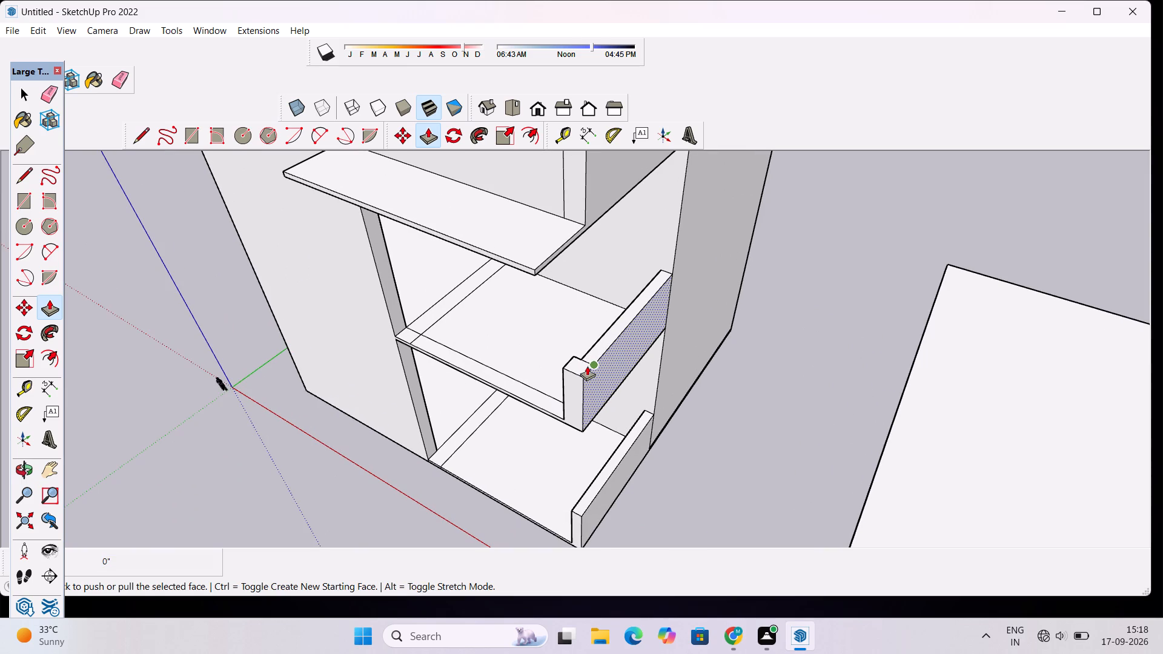
pyautogui.press('space')
pyautogui.click(582, 363)
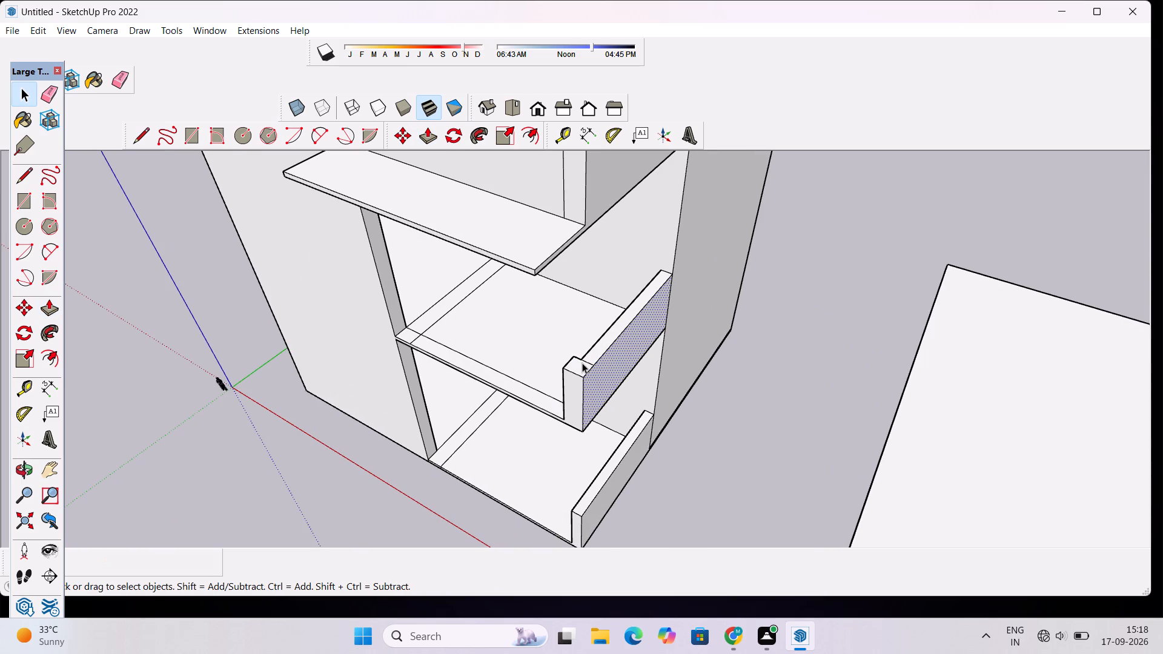
pyautogui.click(580, 372)
pyautogui.press('p')
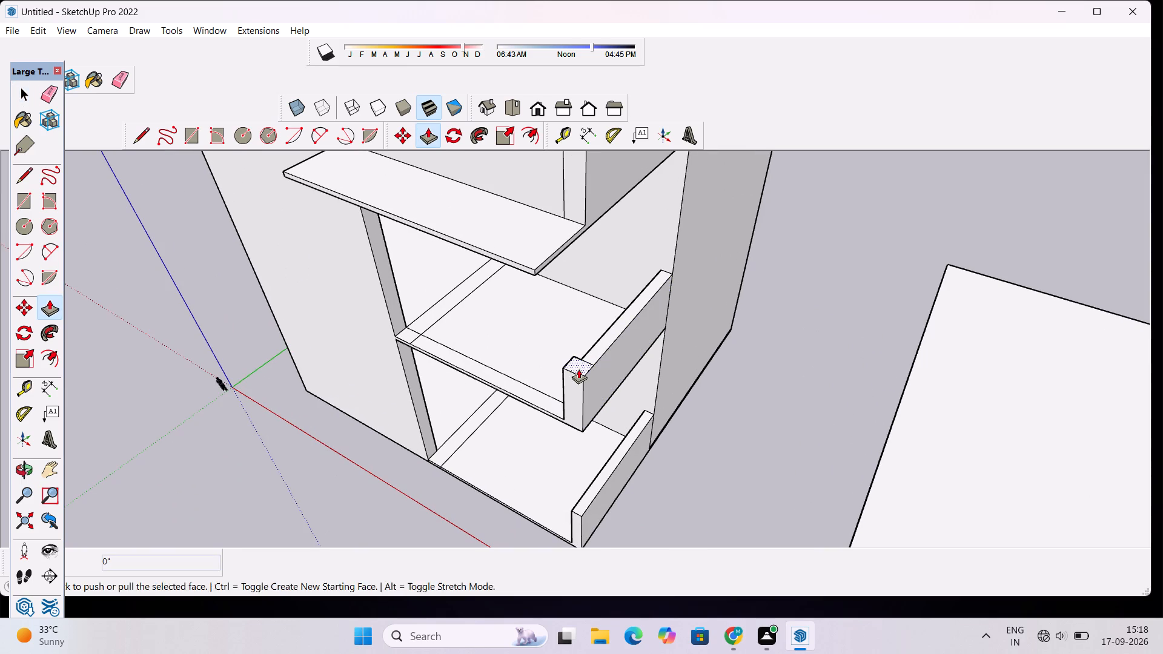
pyautogui.click(578, 369)
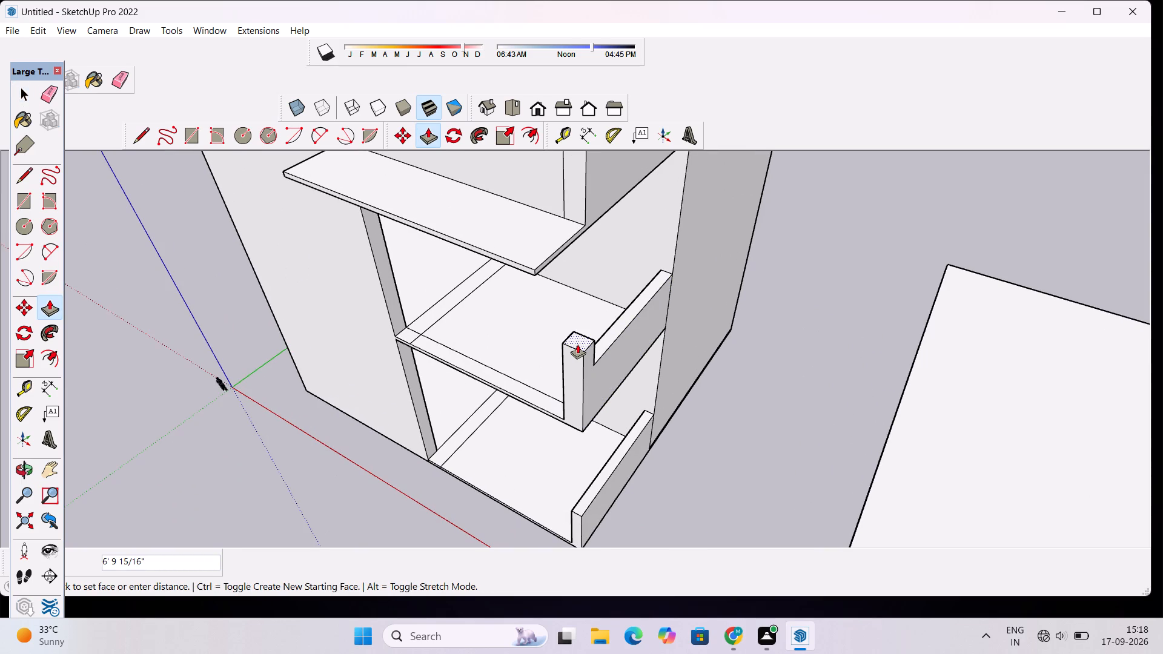
pyautogui.scroll(-7, 577, 344)
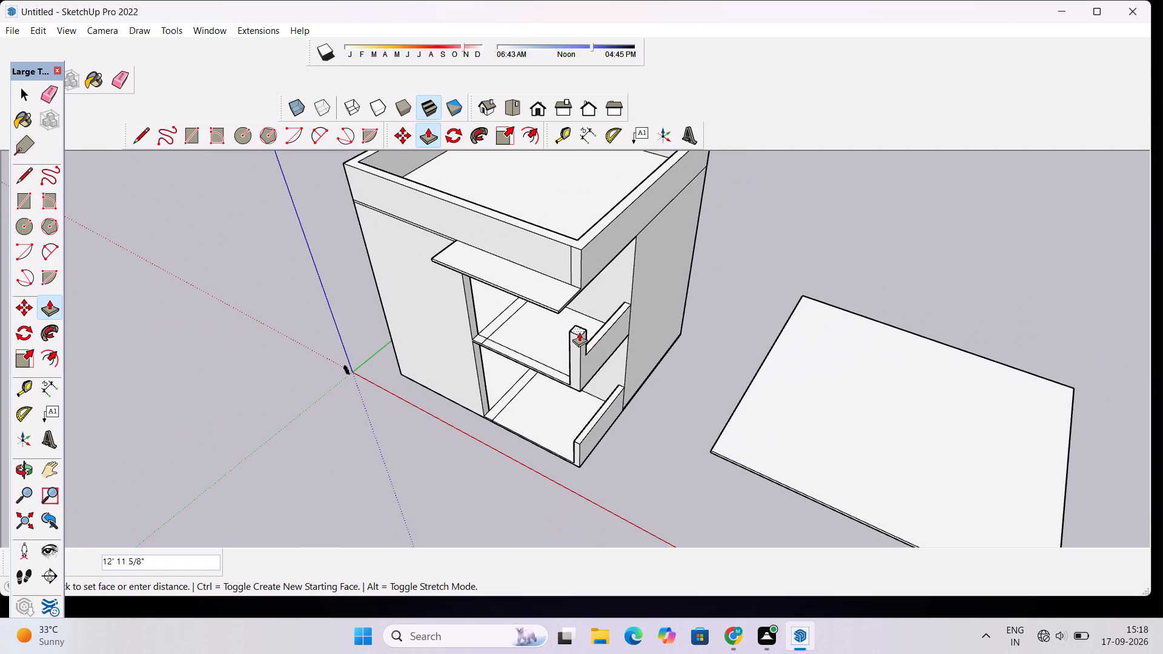
pyautogui.scroll(-2, 579, 332)
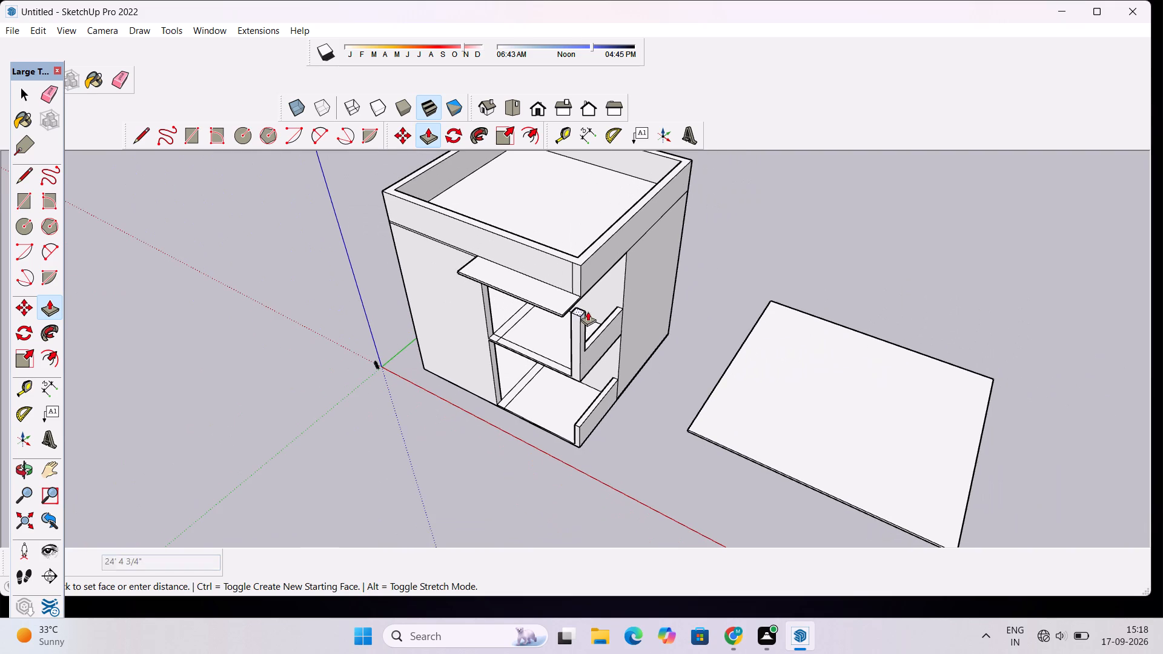
pyautogui.scroll(-7, 588, 309)
pyautogui.scroll(13, 589, 278)
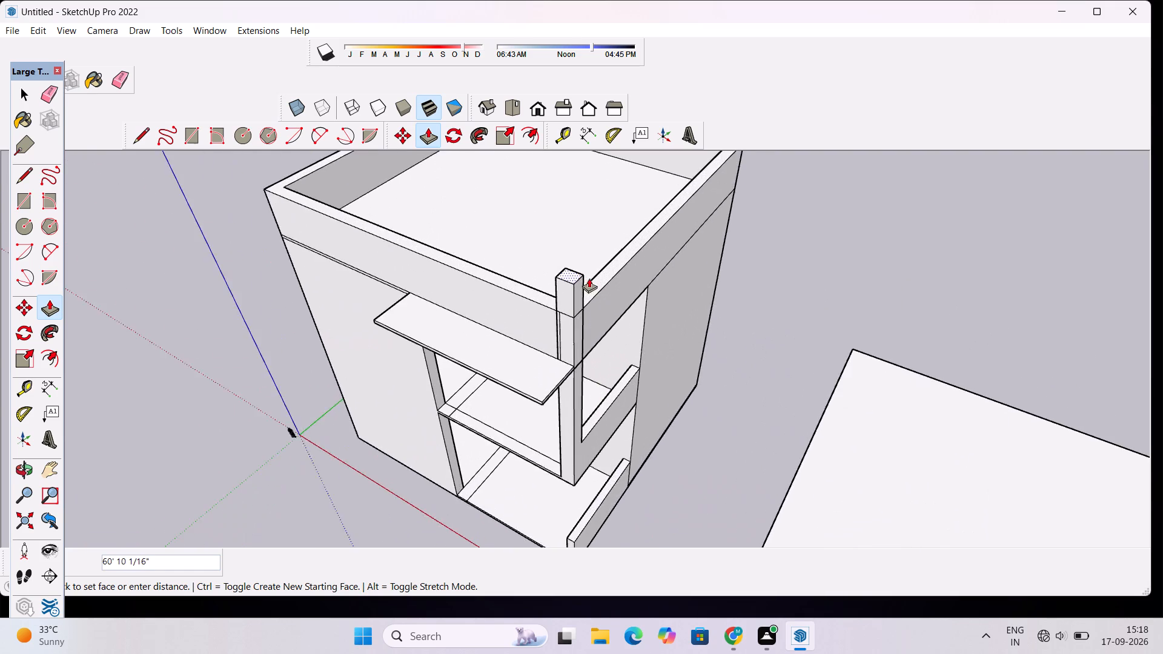
pyautogui.scroll(7, 589, 278)
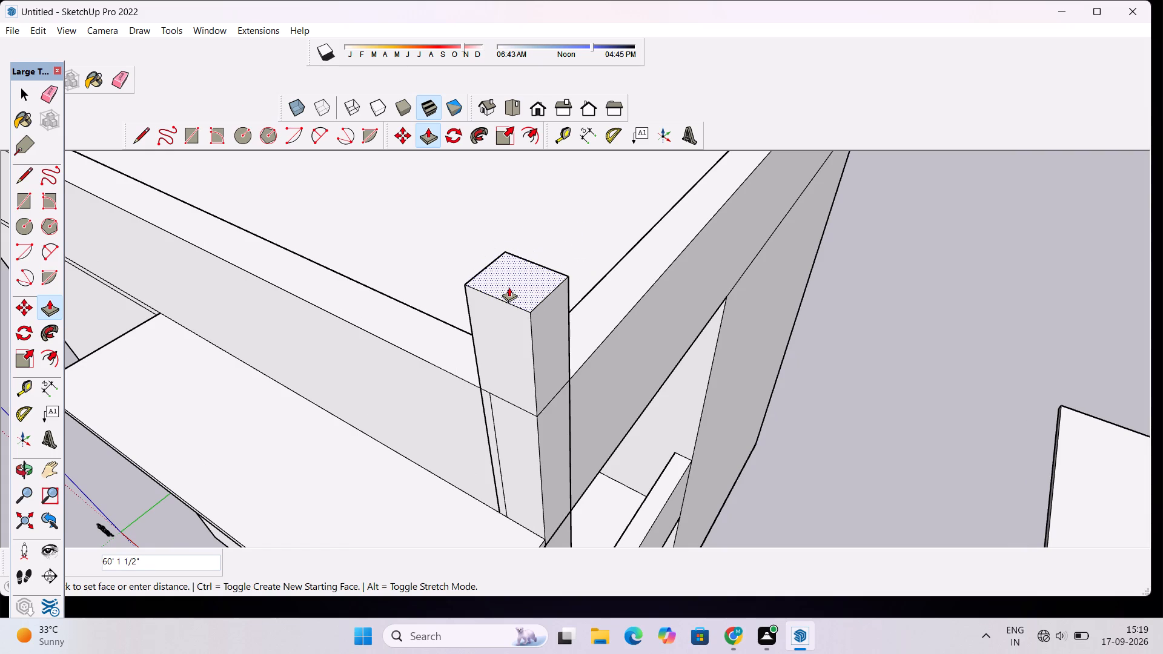
pyautogui.scroll(-5, 508, 285)
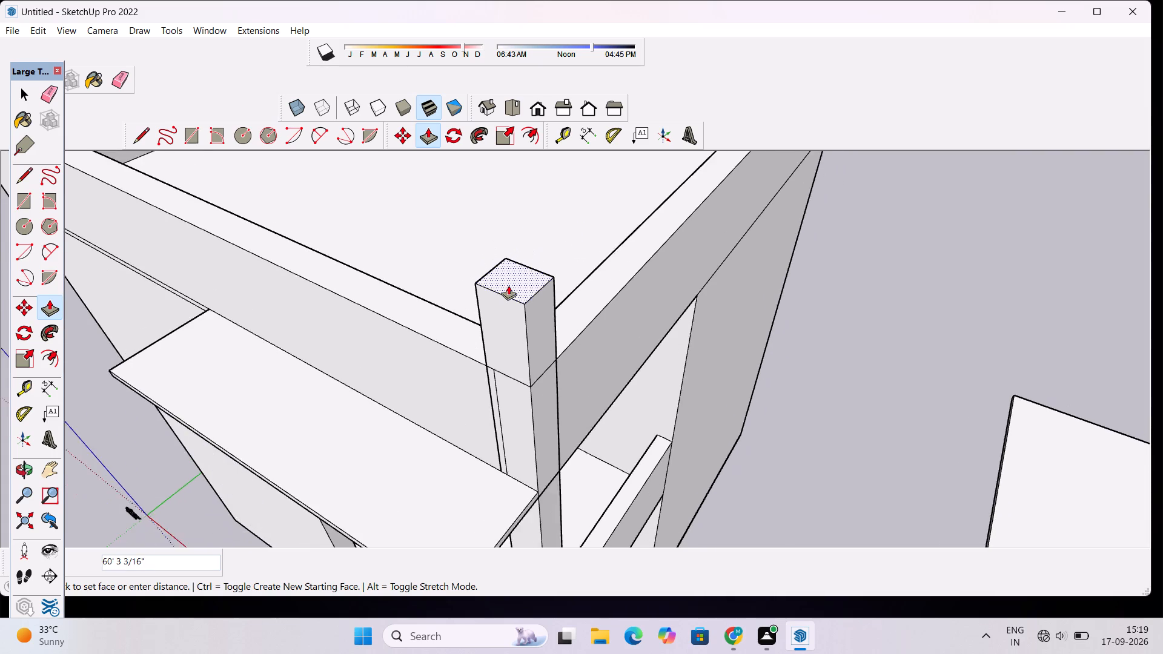
pyautogui.scroll(-19, 508, 285)
pyautogui.scroll(2, 506, 265)
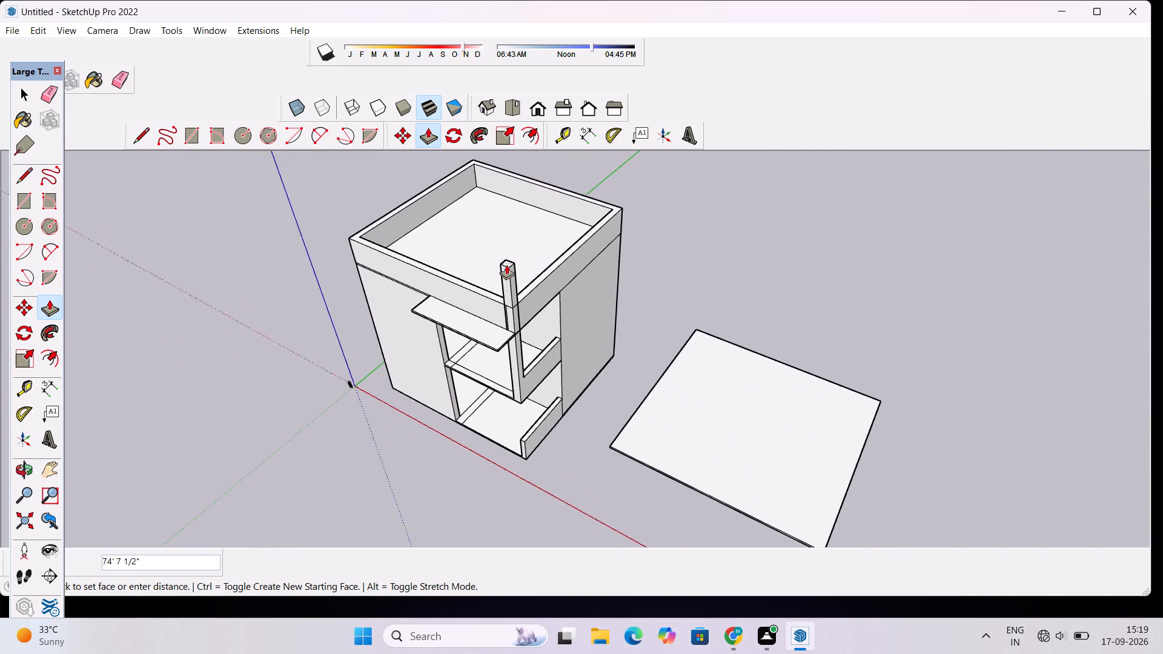
pyautogui.scroll(10, 506, 265)
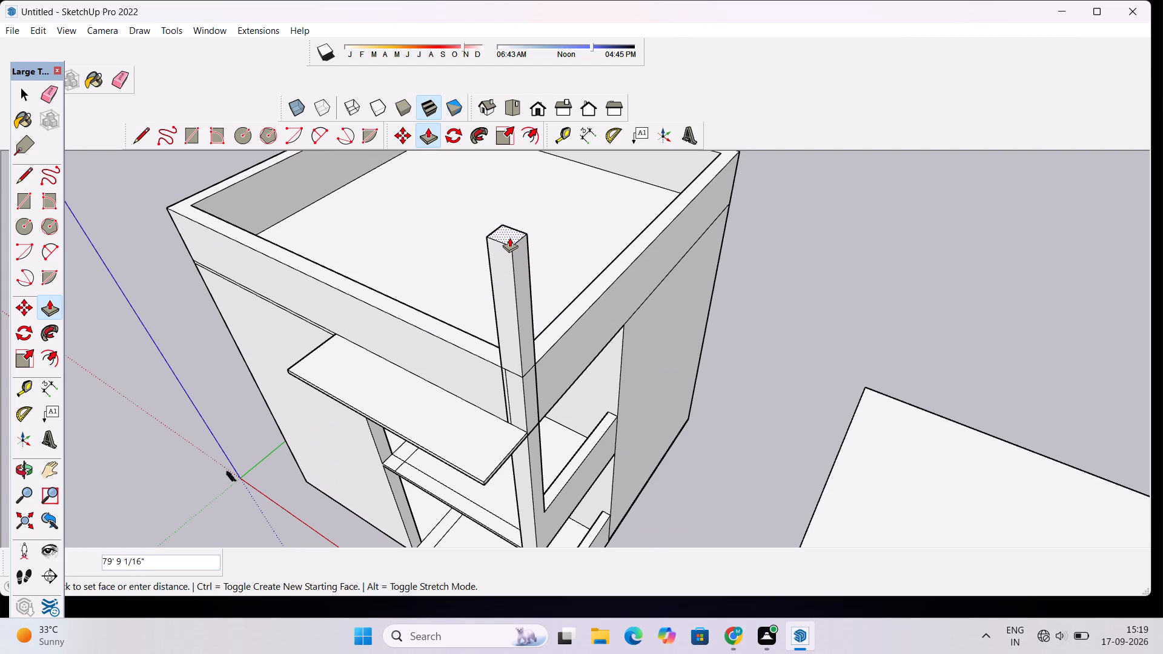
pyautogui.write("80'")
pyautogui.press('Return')
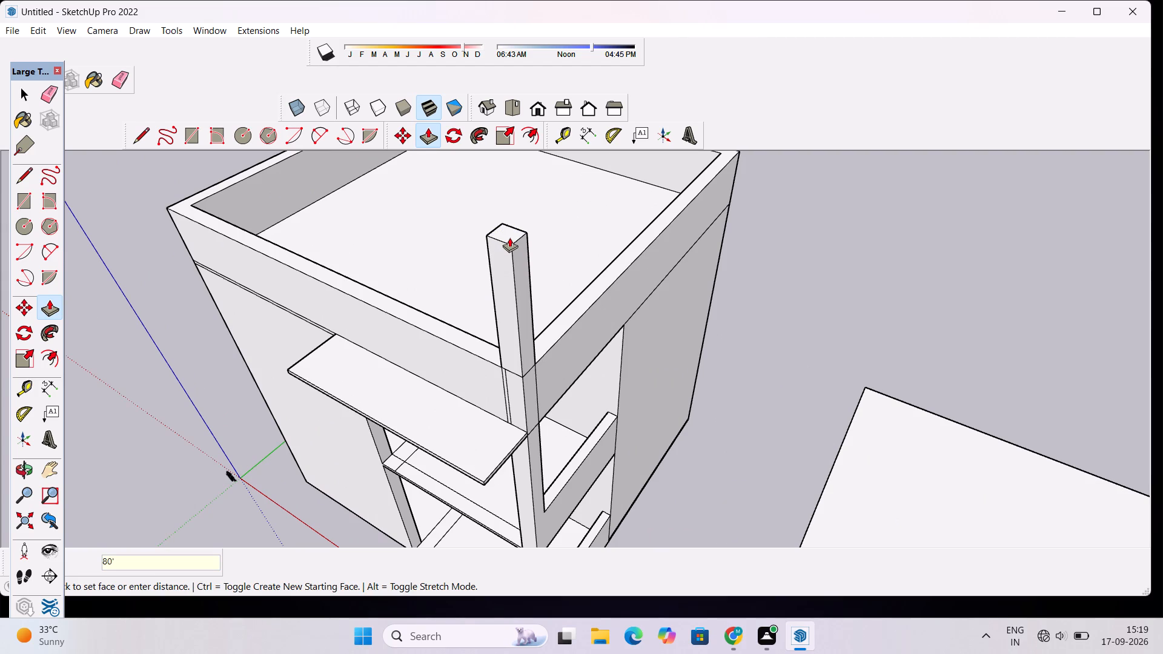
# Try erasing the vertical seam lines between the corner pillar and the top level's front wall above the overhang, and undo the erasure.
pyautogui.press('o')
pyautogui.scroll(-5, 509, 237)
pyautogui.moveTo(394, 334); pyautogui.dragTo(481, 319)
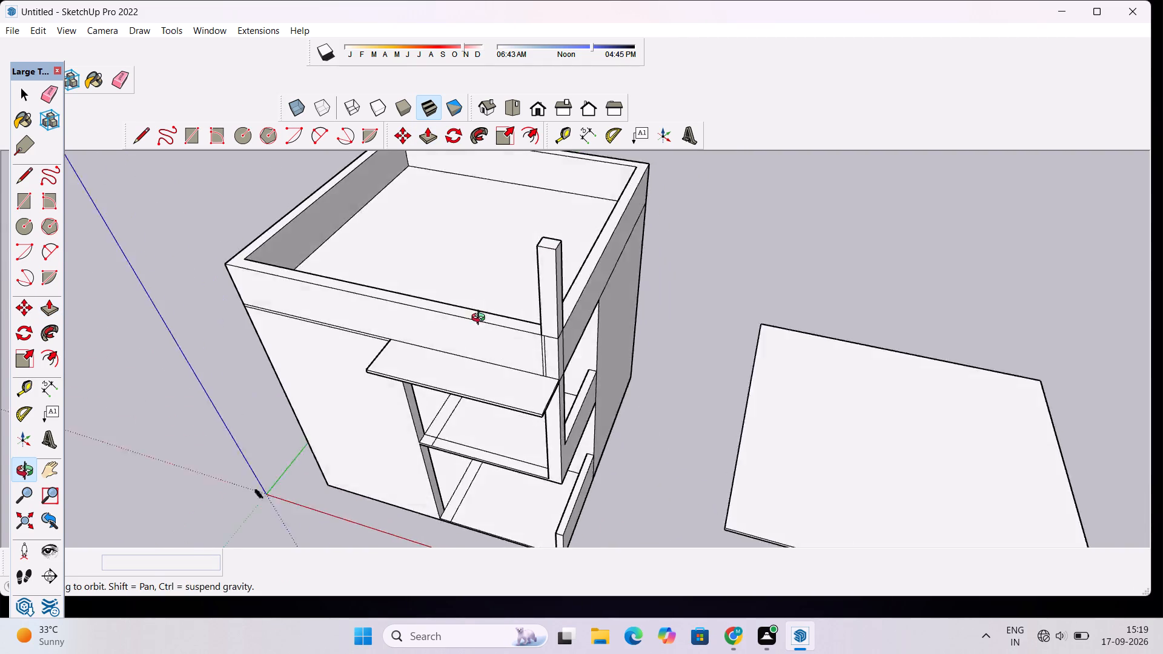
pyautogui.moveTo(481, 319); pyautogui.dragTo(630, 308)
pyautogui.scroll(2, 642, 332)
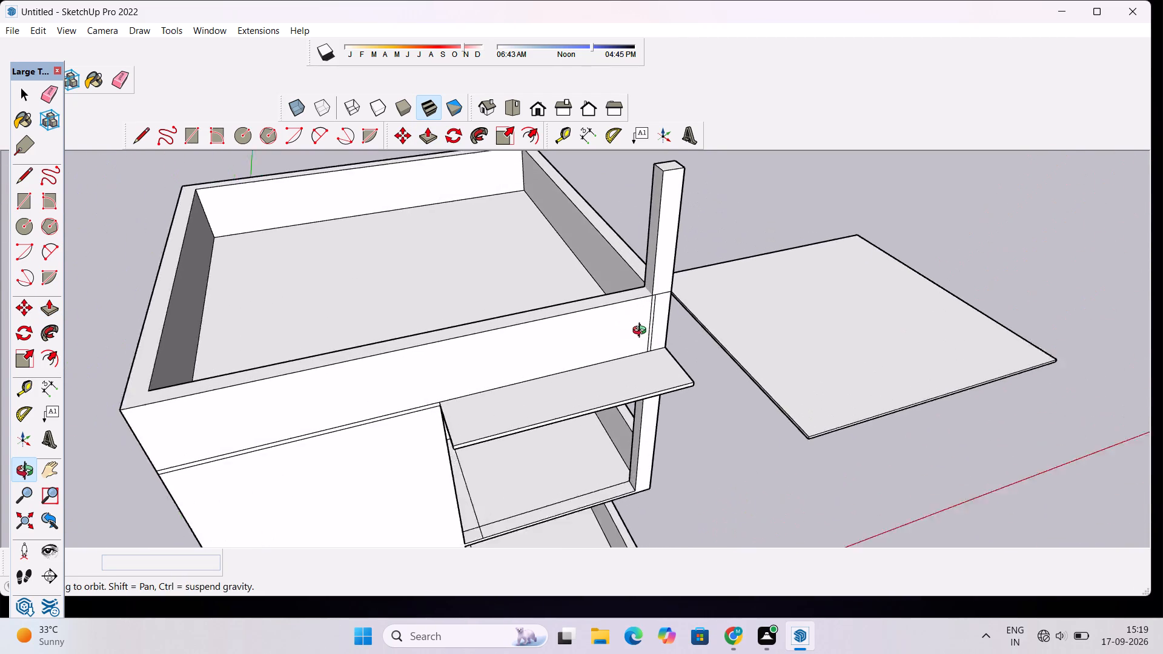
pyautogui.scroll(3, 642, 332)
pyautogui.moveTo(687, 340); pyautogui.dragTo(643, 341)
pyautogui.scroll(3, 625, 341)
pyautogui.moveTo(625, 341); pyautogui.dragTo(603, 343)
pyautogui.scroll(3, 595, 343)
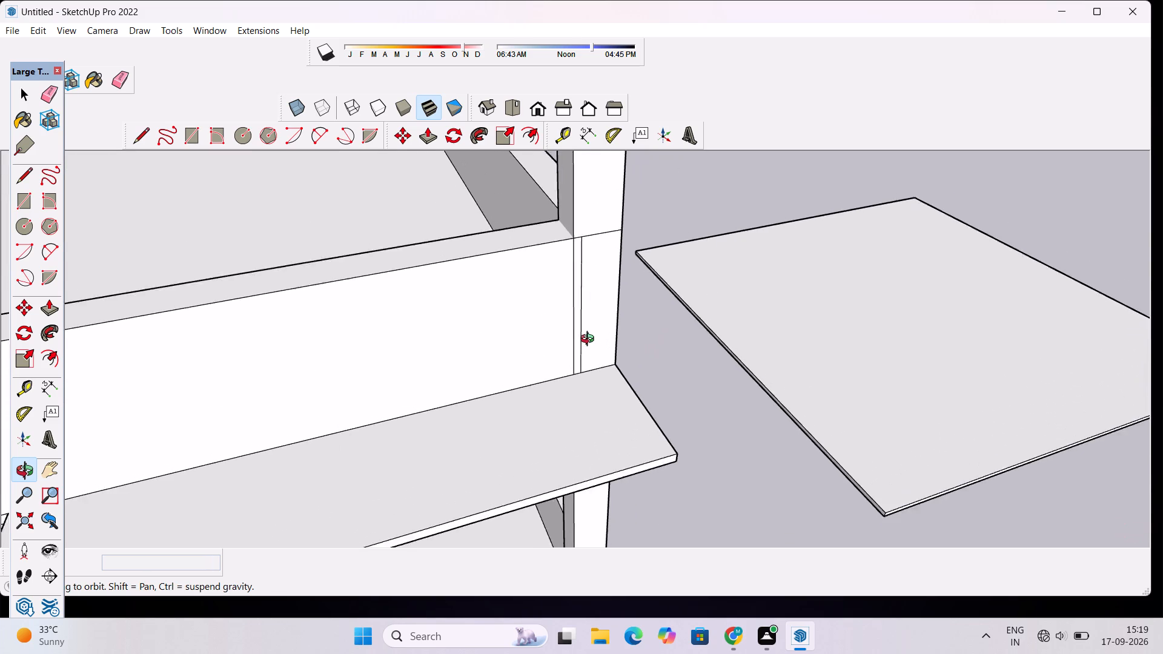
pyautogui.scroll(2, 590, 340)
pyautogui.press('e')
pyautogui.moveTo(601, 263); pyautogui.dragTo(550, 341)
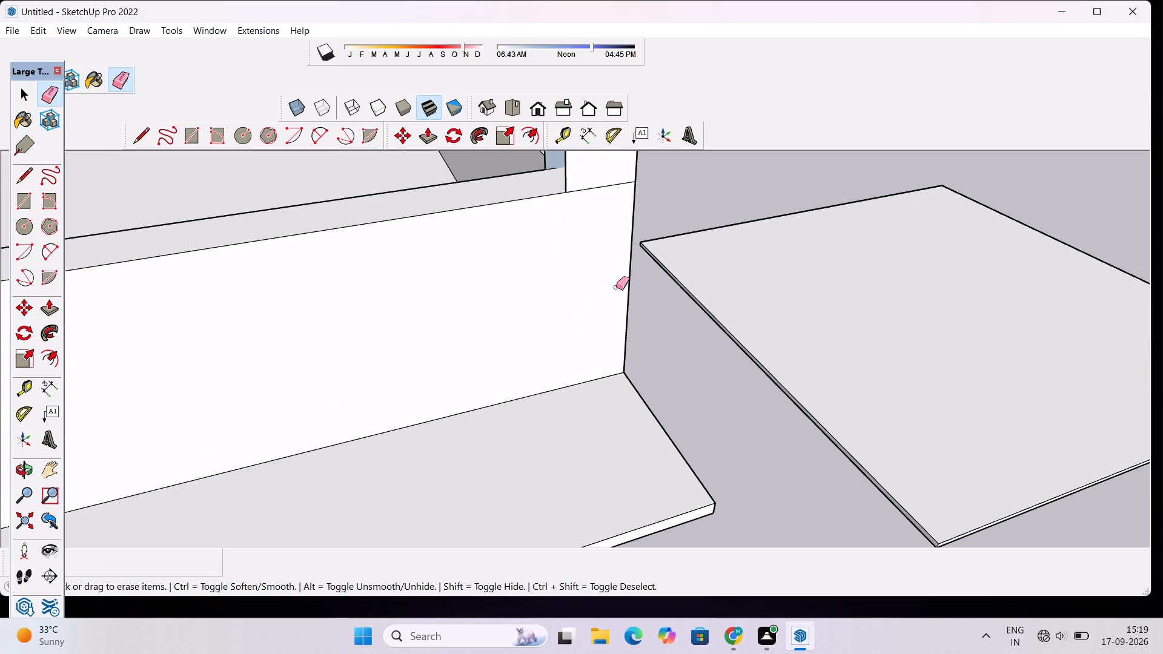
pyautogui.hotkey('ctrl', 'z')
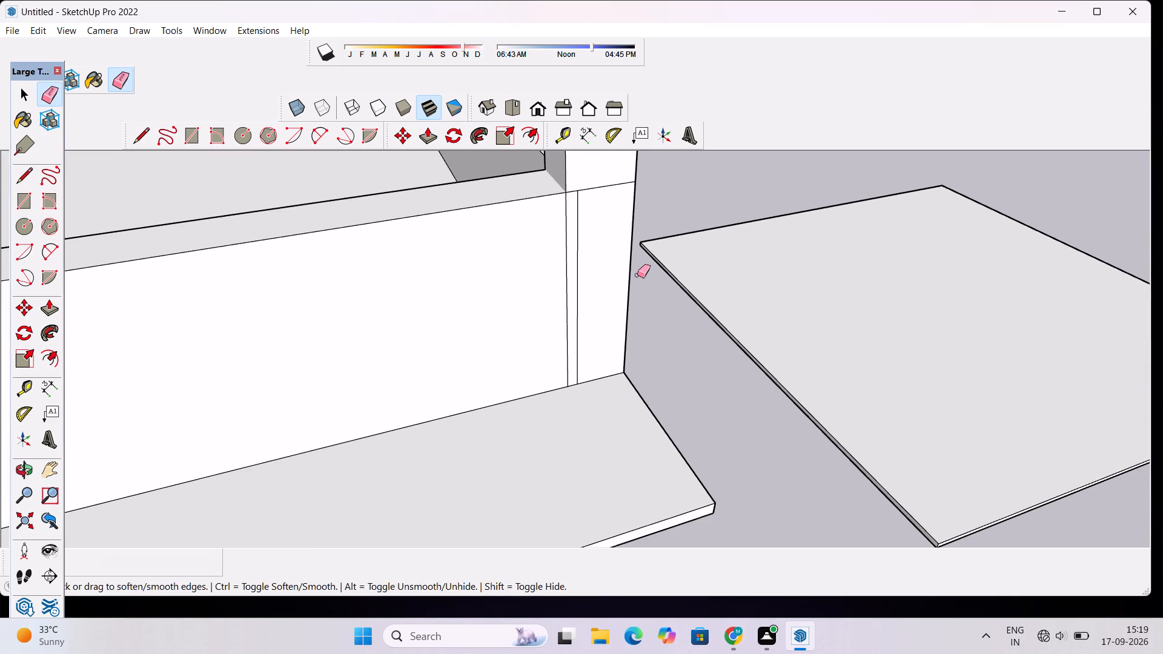
# Draw lines along the corner pillar's two inner base edges where it meets the top of the top level's walls.
pyautogui.press('o')
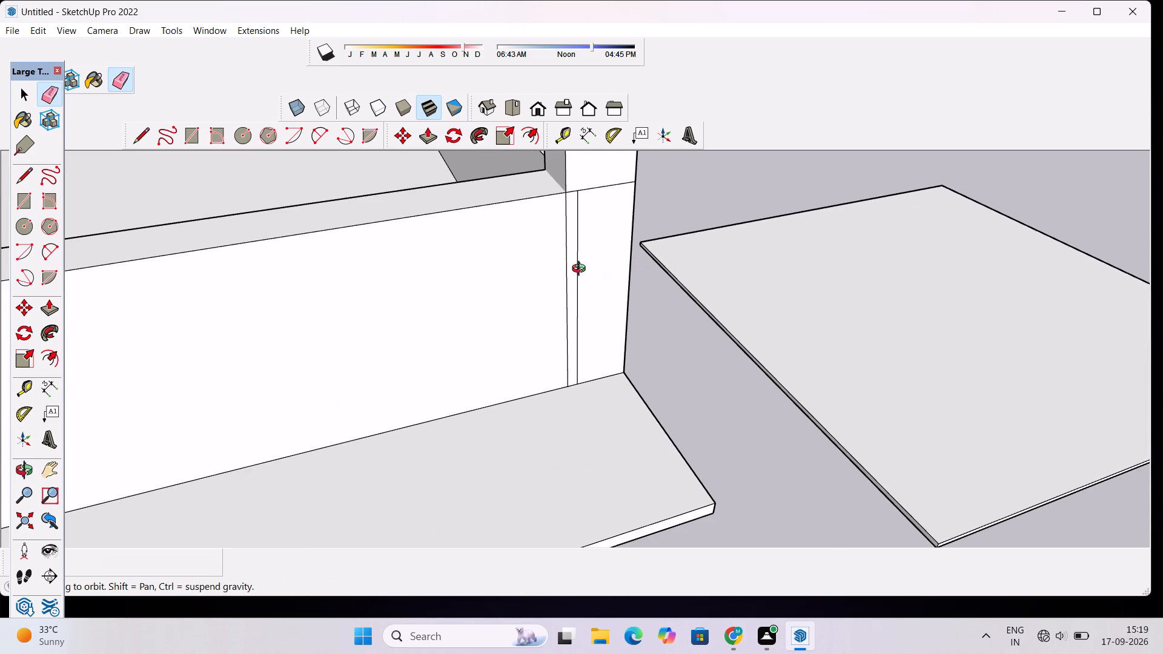
pyautogui.scroll(-6, 580, 268)
pyautogui.moveTo(488, 313); pyautogui.dragTo(853, 352)
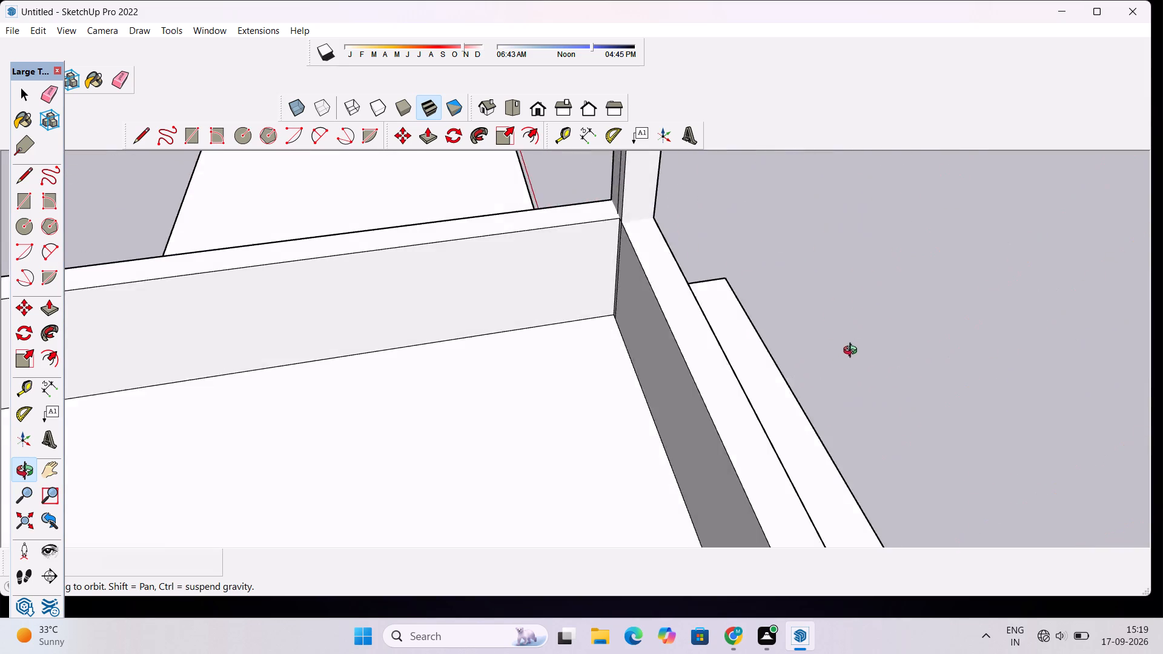
pyautogui.moveTo(853, 352); pyautogui.dragTo(871, 331)
pyautogui.keyDown('shift'); pyautogui.moveTo(631, 225); pyautogui.dragTo(631, 295); pyautogui.keyUp('shift')
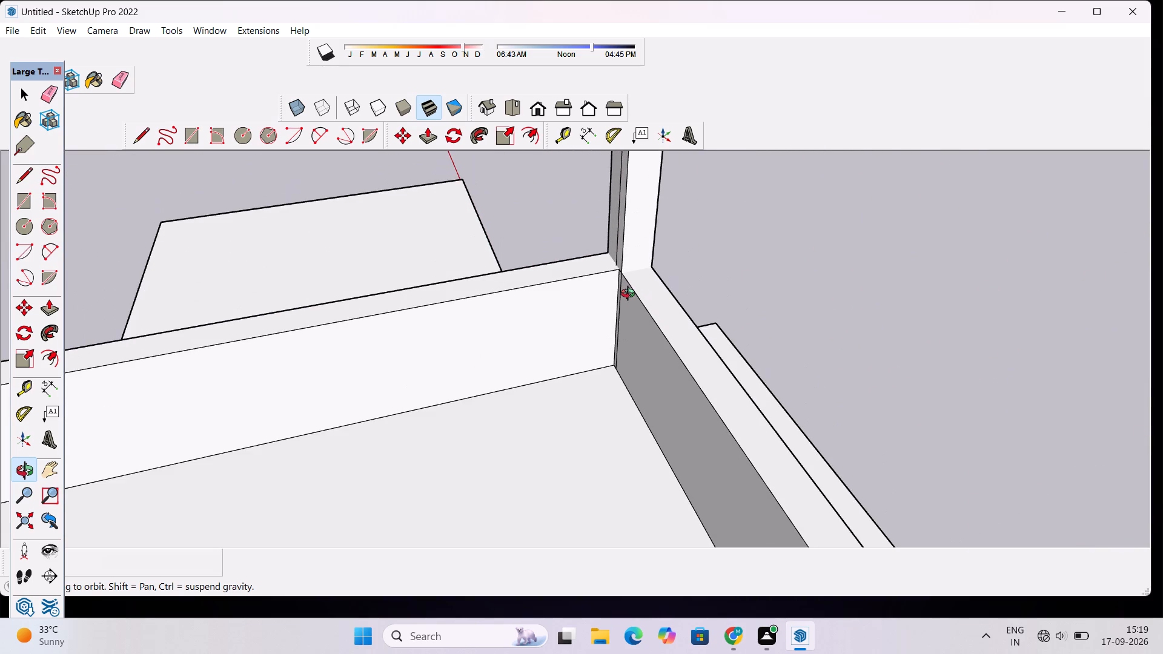
pyautogui.scroll(3, 630, 296)
pyautogui.keyDown('shift'); pyautogui.moveTo(626, 289); pyautogui.dragTo(630, 312); pyautogui.keyUp('shift')
pyautogui.scroll(6, 622, 303)
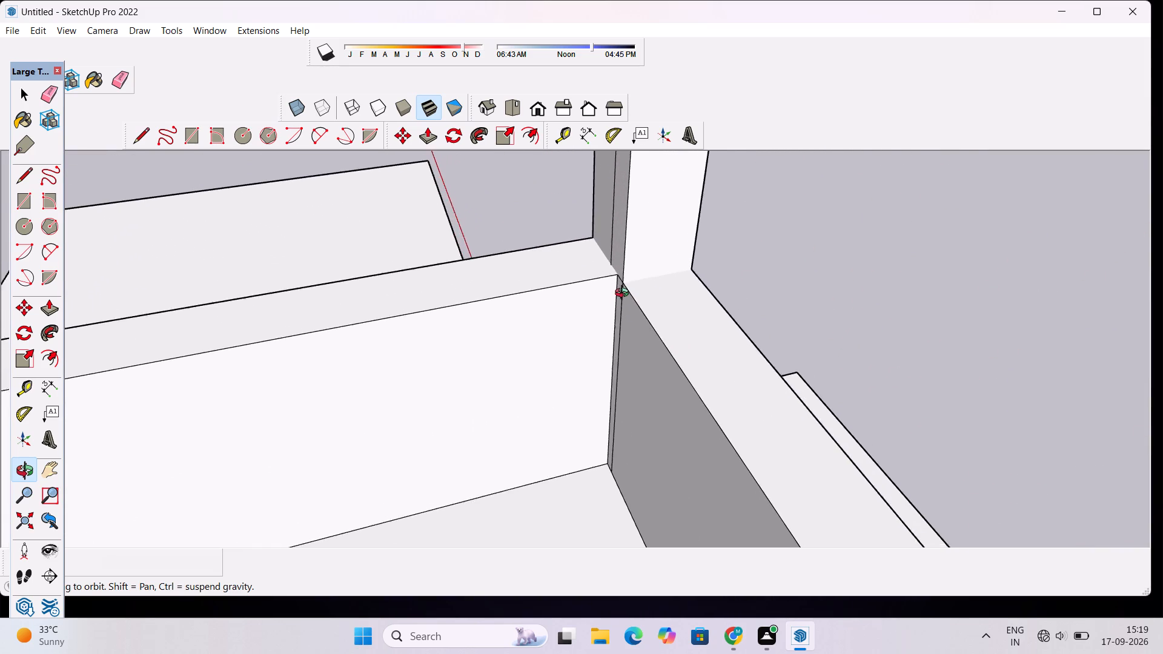
pyautogui.scroll(2, 625, 294)
pyautogui.keyDown('shift'); pyautogui.moveTo(642, 284); pyautogui.dragTo(614, 317); pyautogui.keyUp('shift')
pyautogui.scroll(4, 610, 316)
pyautogui.press('l')
pyautogui.scroll(3, 701, 293)
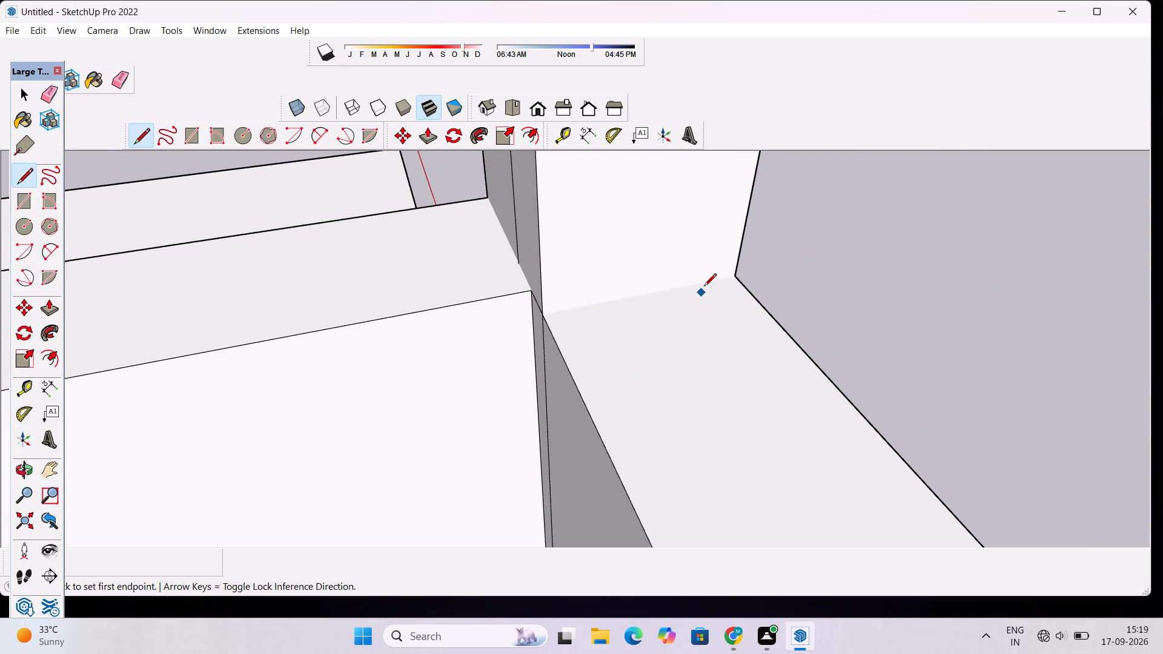
pyautogui.click(733, 277)
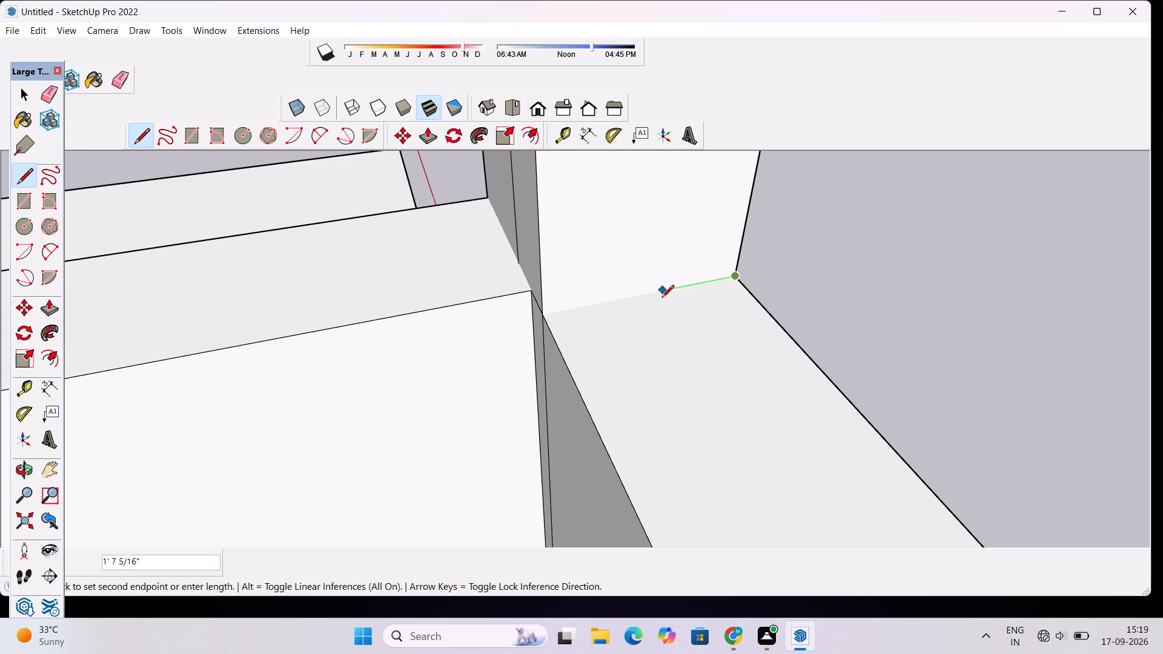
pyautogui.click(548, 314)
pyautogui.click(542, 317)
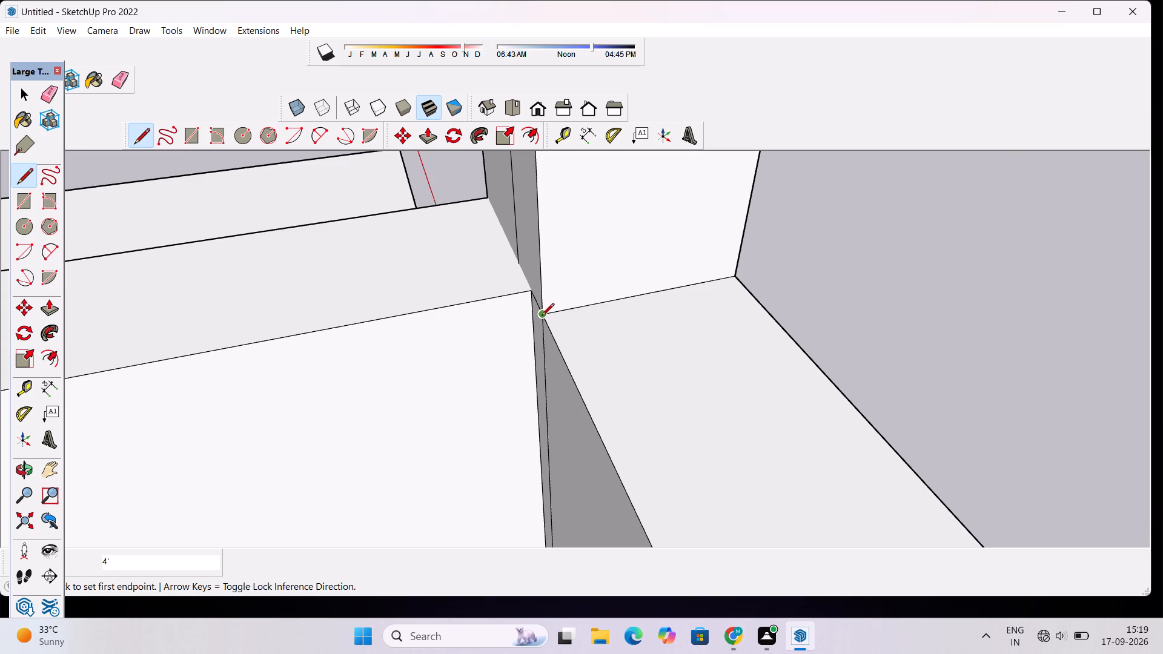
pyautogui.click(489, 199)
# Delete the face covering the opening inside the top level's walls.
pyautogui.scroll(-17, 489, 199)
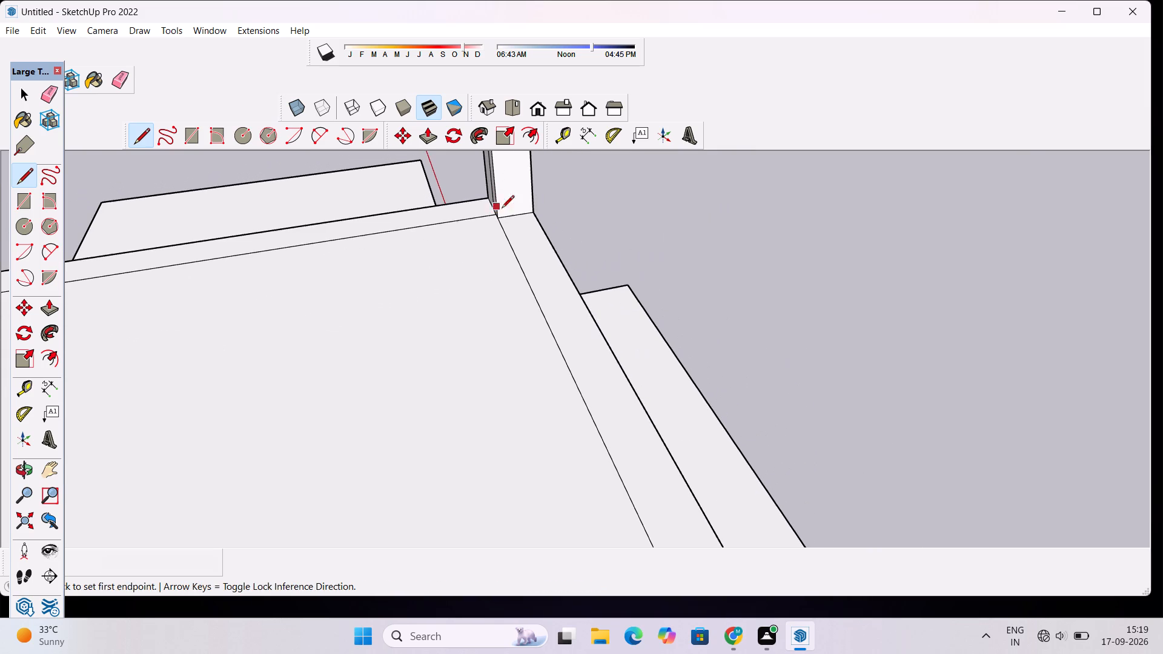
pyautogui.press('space')
pyautogui.click(440, 331)
pyautogui.press('Delete')
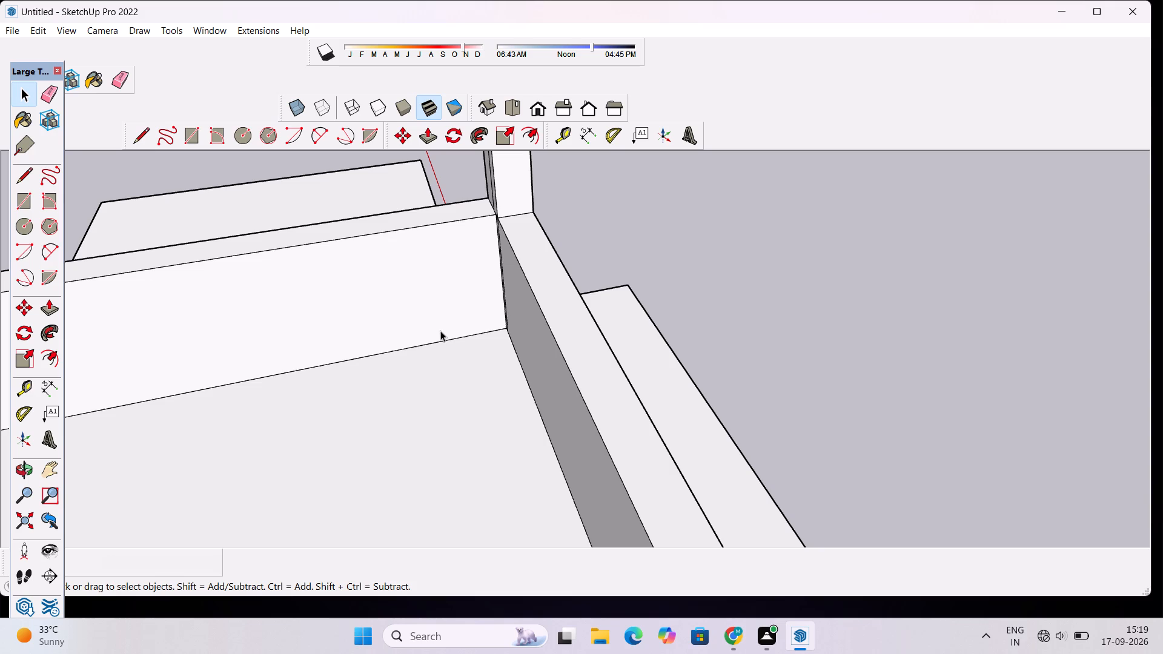
# Draw a line along the top edge of the front corner pillar's inner side face where it meets the ceiling beneath the top level.
pyautogui.press('o')
pyautogui.moveTo(718, 337); pyautogui.dragTo(659, 342)
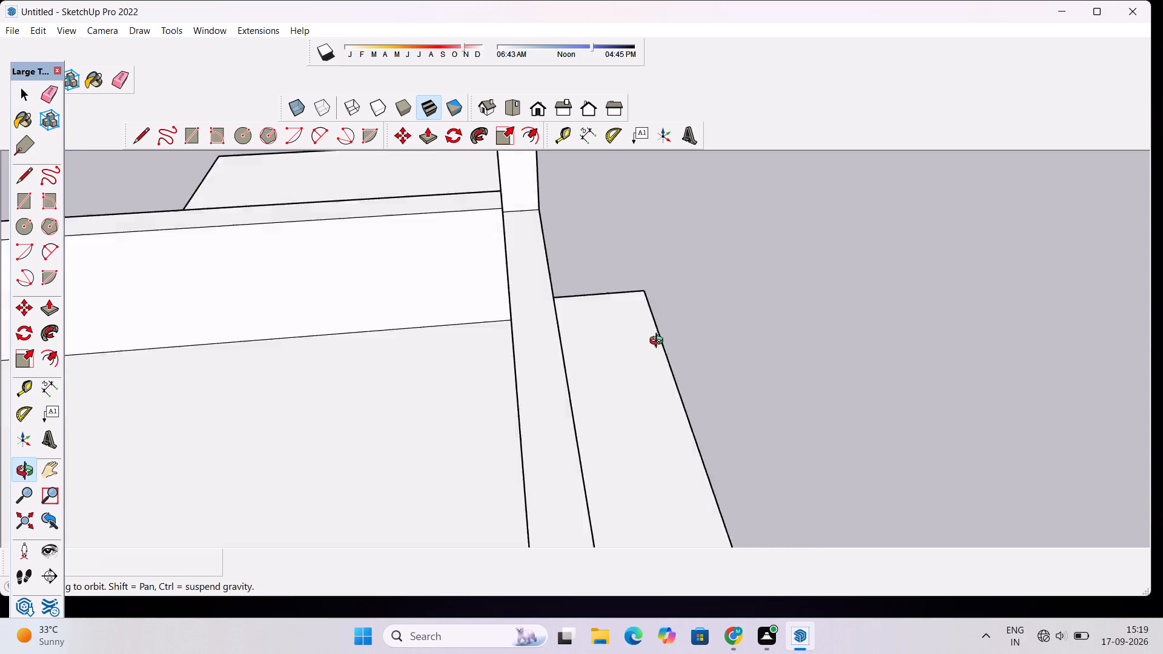
pyautogui.moveTo(659, 342); pyautogui.dragTo(350, 301)
pyautogui.moveTo(724, 251); pyautogui.dragTo(491, 260)
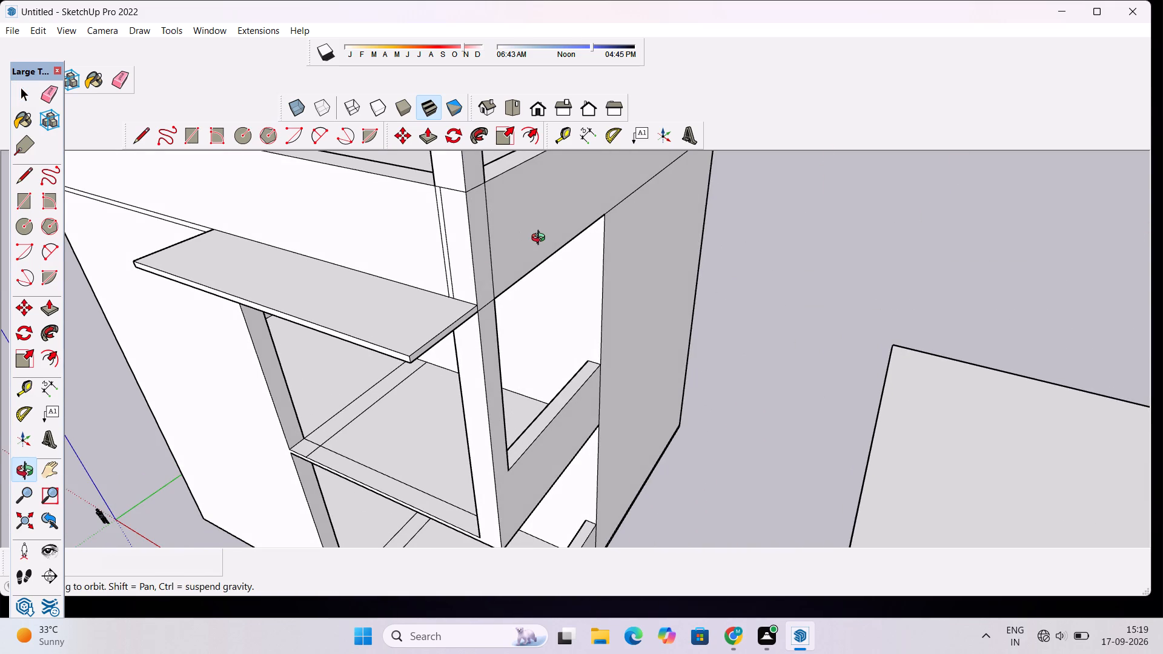
pyautogui.keyDown('shift'); pyautogui.moveTo(546, 236); pyautogui.dragTo(647, 341); pyautogui.keyUp('shift')
pyautogui.keyDown('shift'); pyautogui.moveTo(648, 403); pyautogui.dragTo(630, 301); pyautogui.keyUp('shift')
pyautogui.moveTo(673, 362); pyautogui.dragTo(637, 349)
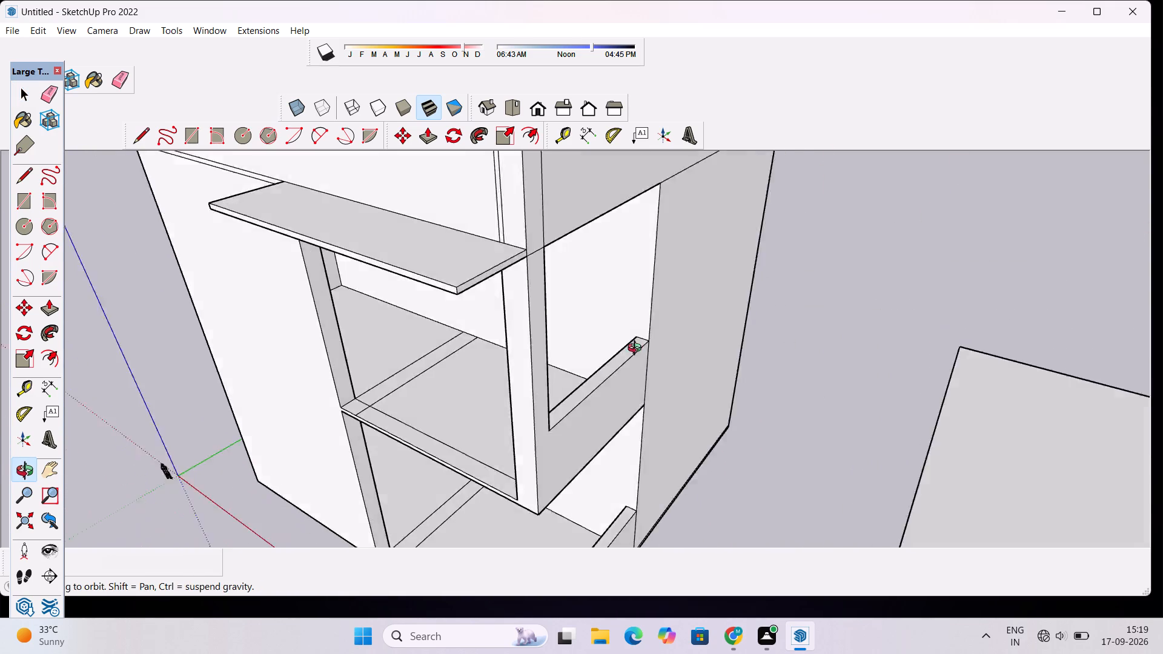
pyautogui.moveTo(637, 349); pyautogui.dragTo(406, 234)
pyautogui.moveTo(523, 246); pyautogui.dragTo(599, 367)
pyautogui.scroll(5, 503, 352)
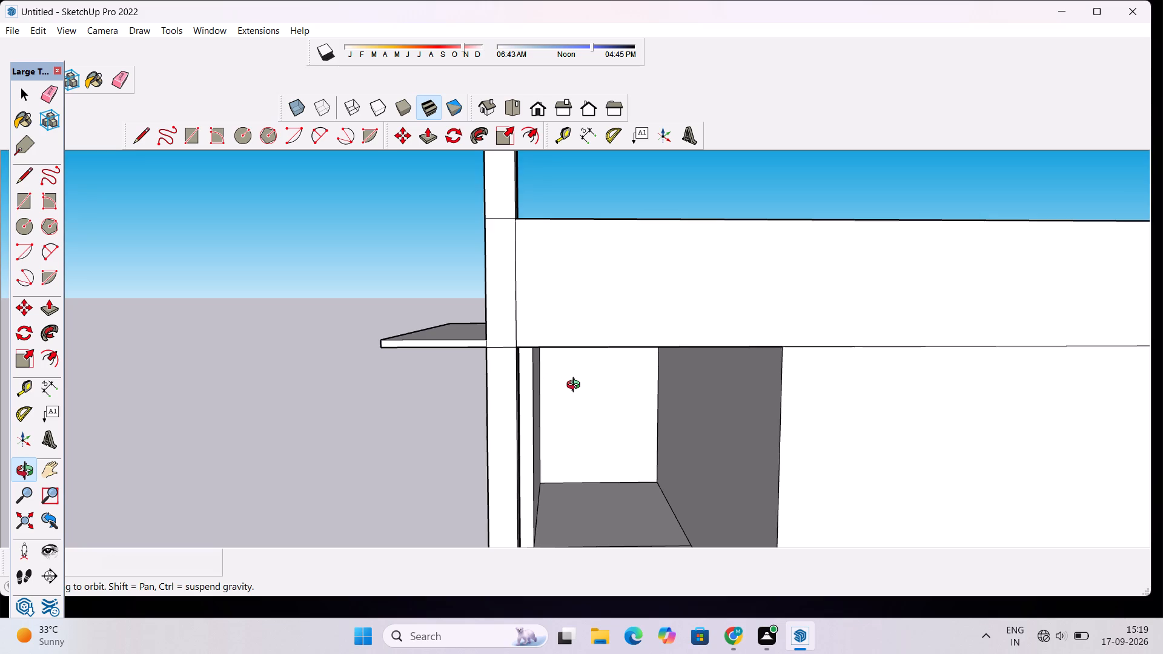
pyautogui.moveTo(575, 386); pyautogui.dragTo(477, 320)
pyautogui.scroll(3, 448, 298)
pyautogui.keyDown('shift'); pyautogui.moveTo(483, 314); pyautogui.dragTo(618, 359); pyautogui.keyUp('shift')
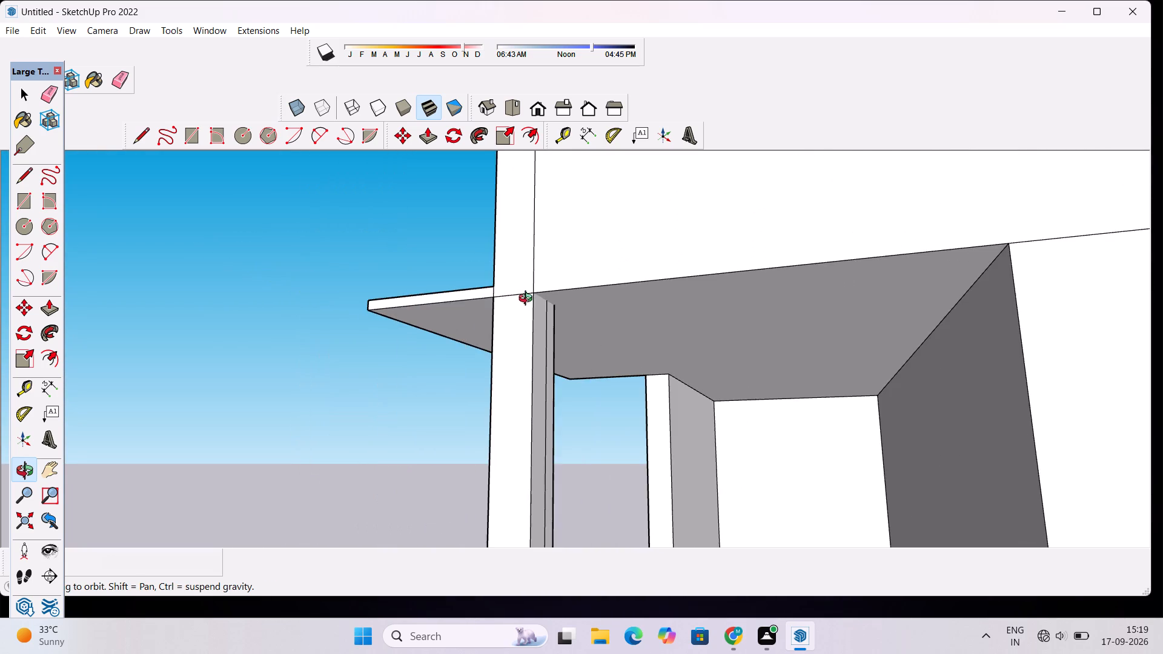
pyautogui.scroll(4, 528, 300)
pyautogui.scroll(4, 587, 314)
pyautogui.press('l')
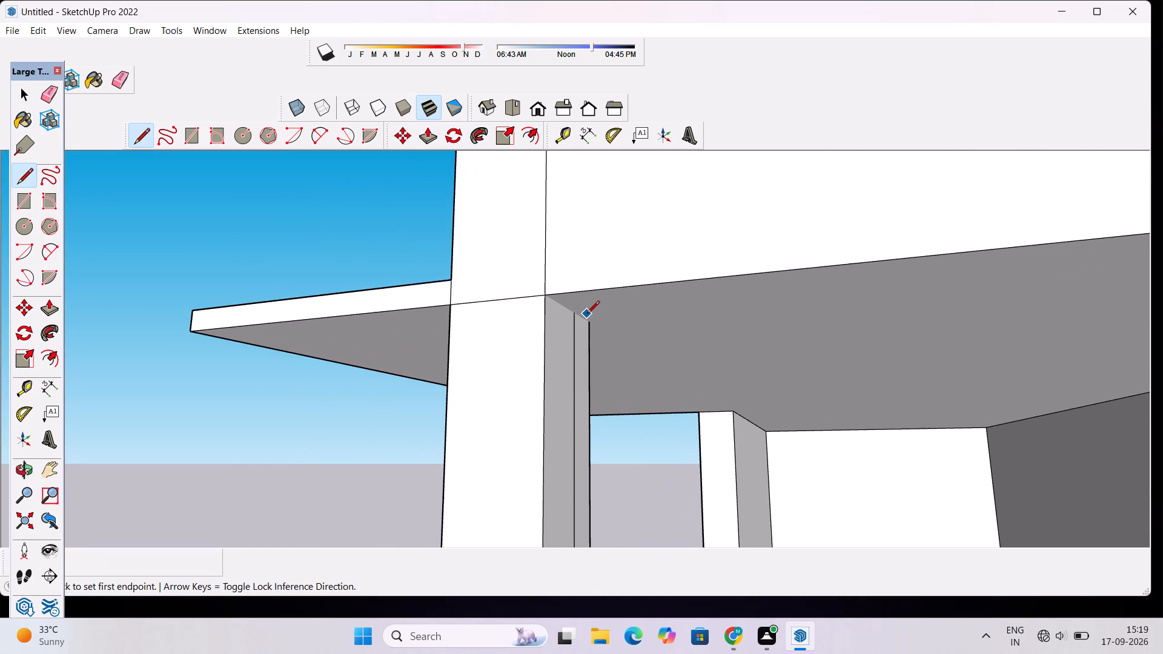
pyautogui.scroll(2, 587, 314)
pyautogui.click(533, 289)
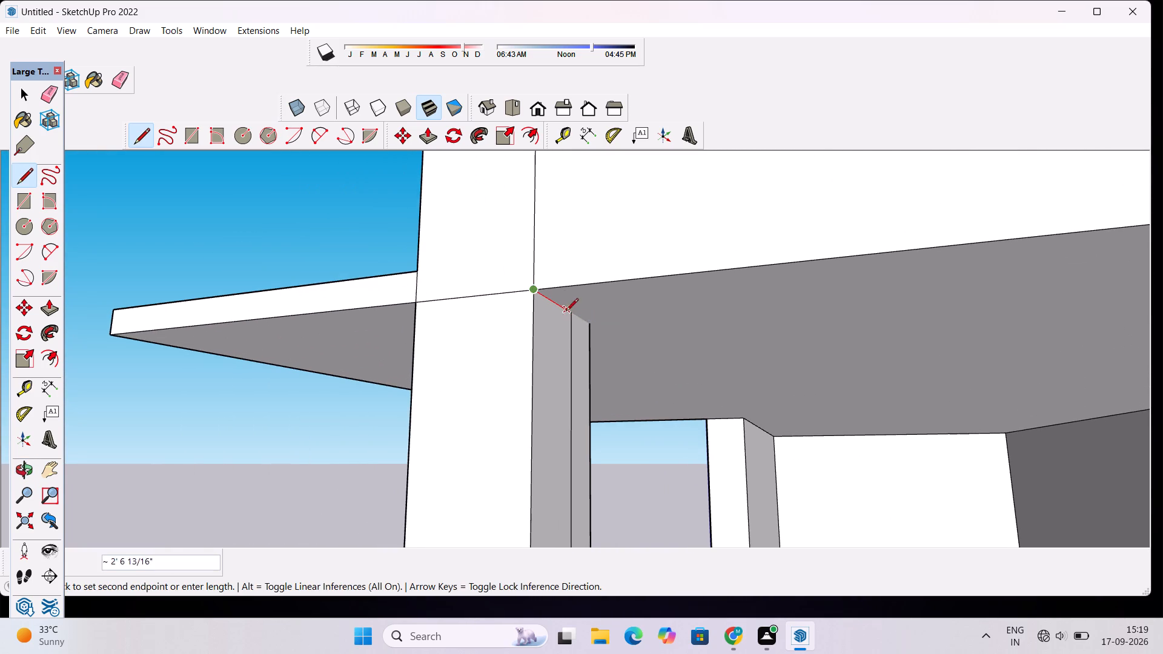
pyautogui.click(590, 326)
# Draw lines along the corner pillar's two other top edges where its inner and front faces meet the ceiling and overhang underside.
pyautogui.press('o')
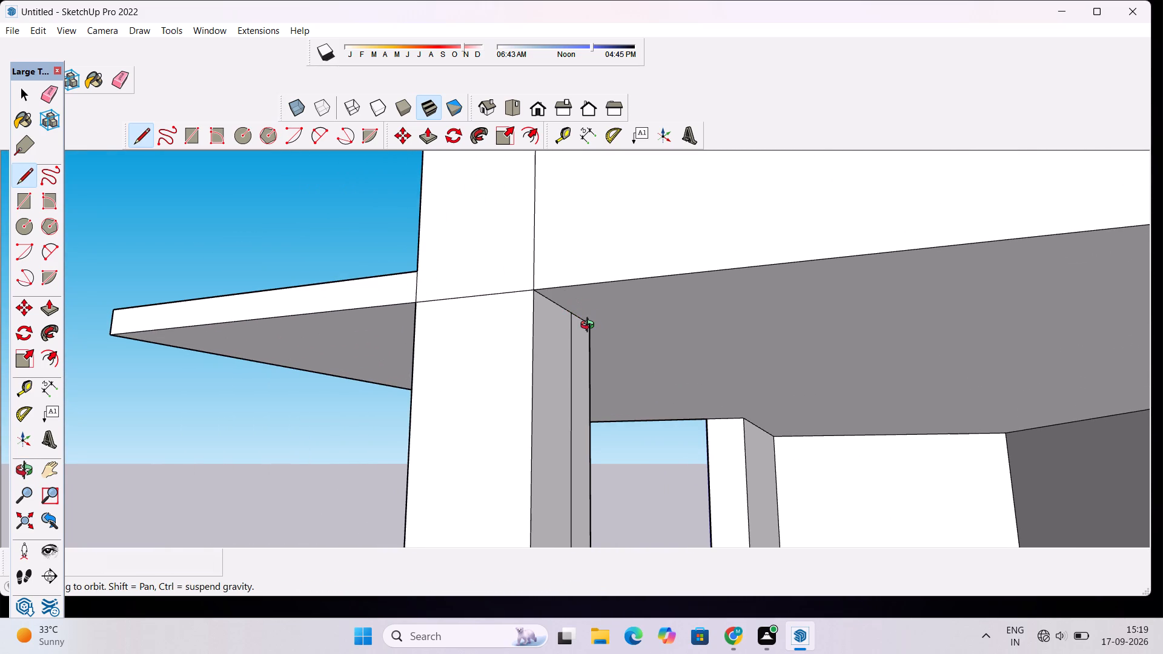
pyautogui.scroll(-4, 590, 326)
pyautogui.moveTo(491, 338); pyautogui.dragTo(986, 356)
pyautogui.moveTo(646, 346); pyautogui.dragTo(750, 352)
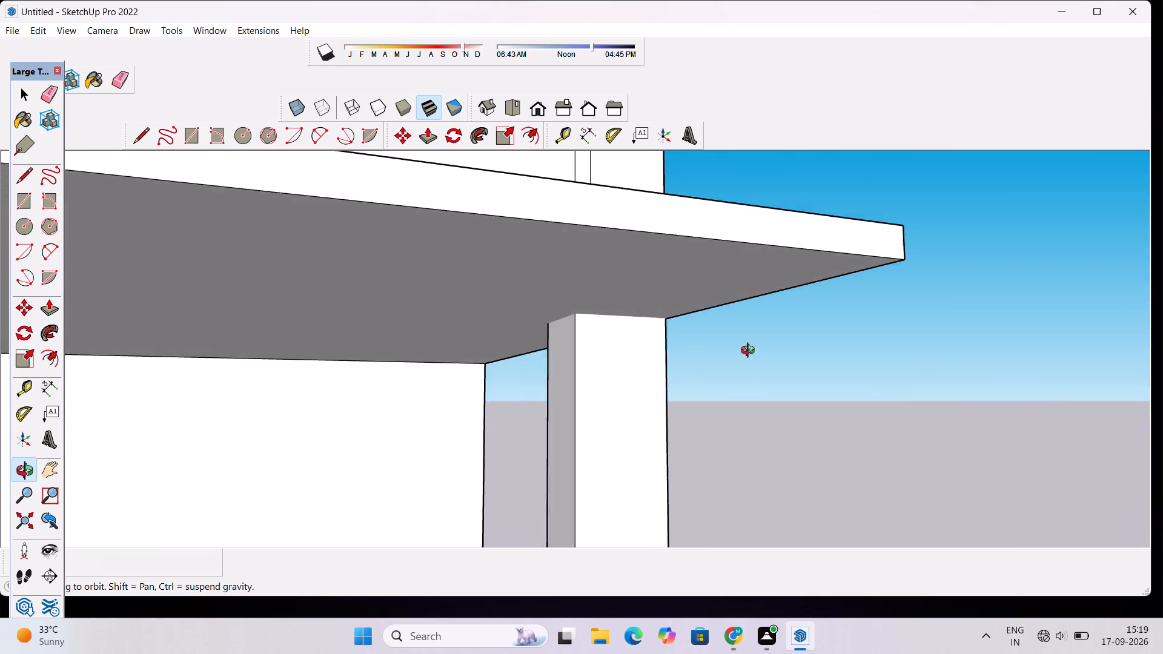
pyautogui.moveTo(750, 352); pyautogui.dragTo(866, 333)
pyautogui.press('l')
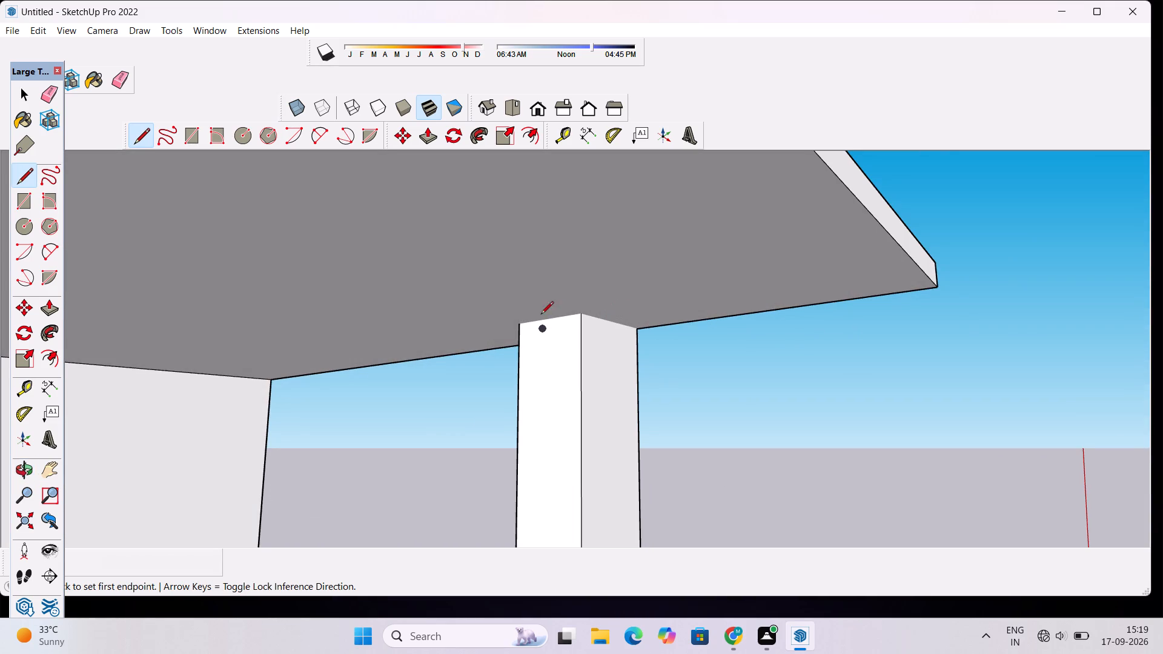
pyautogui.scroll(3, 509, 323)
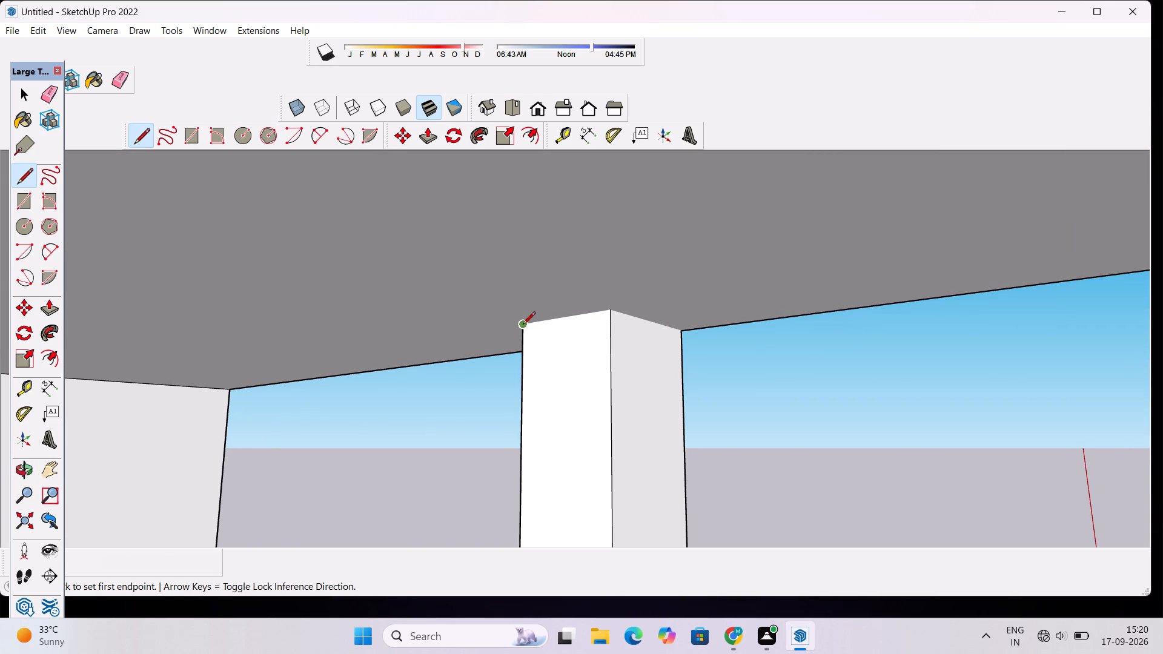
pyautogui.click(523, 325)
pyautogui.click(611, 312)
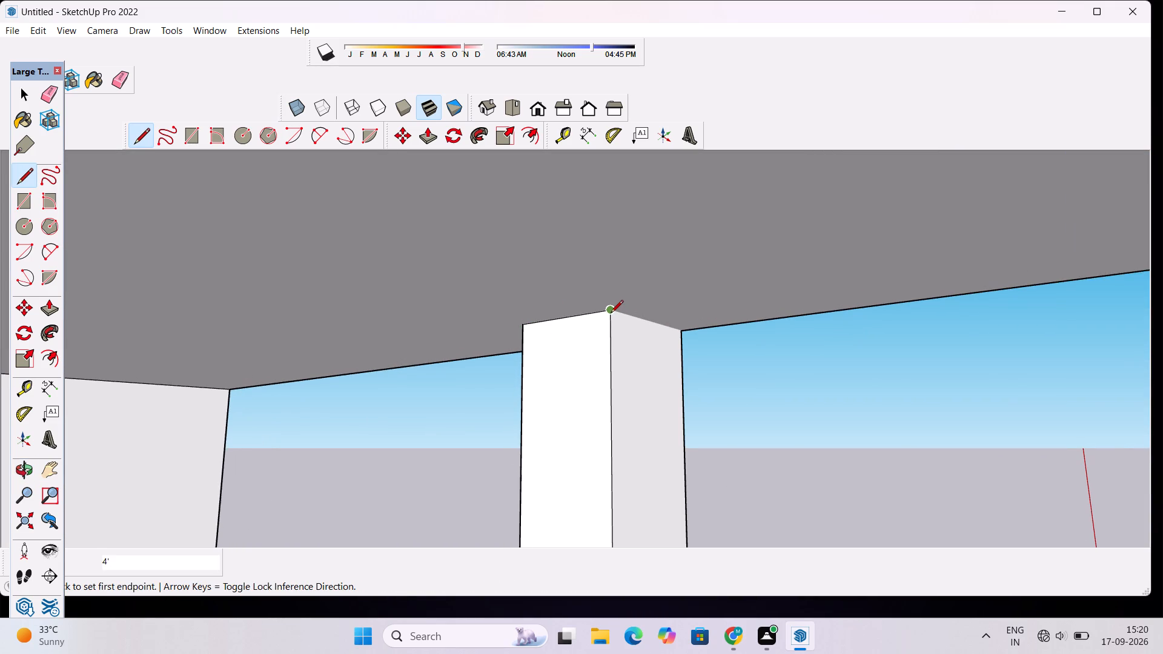
pyautogui.click(610, 312)
pyautogui.click(689, 332)
# Erase the extra vertical line on the inner face of the corner pillar above the top level's walls.
pyautogui.press('o')
pyautogui.scroll(-10, 621, 315)
pyautogui.moveTo(717, 315); pyautogui.dragTo(551, 358)
pyautogui.scroll(-4, 536, 349)
pyautogui.moveTo(611, 305); pyautogui.dragTo(599, 366)
pyautogui.scroll(-7, 601, 324)
pyautogui.moveTo(678, 390); pyautogui.dragTo(628, 382)
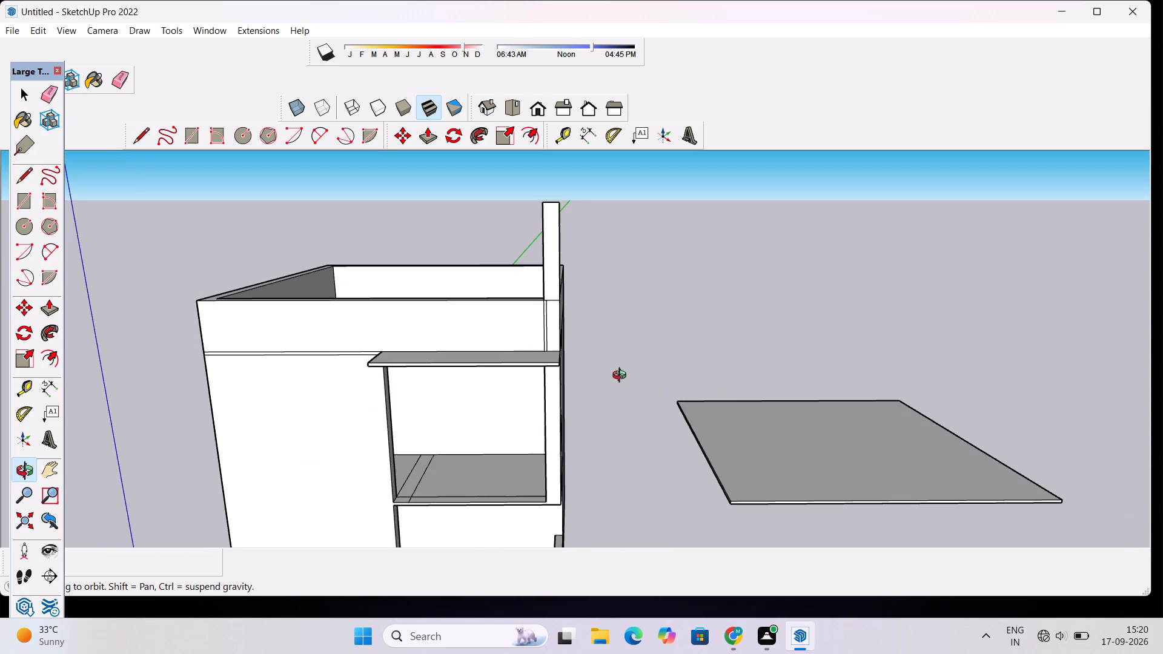
pyautogui.scroll(5, 561, 337)
pyautogui.moveTo(546, 313); pyautogui.dragTo(546, 338)
pyautogui.scroll(5, 543, 319)
pyautogui.moveTo(548, 325); pyautogui.dragTo(669, 378)
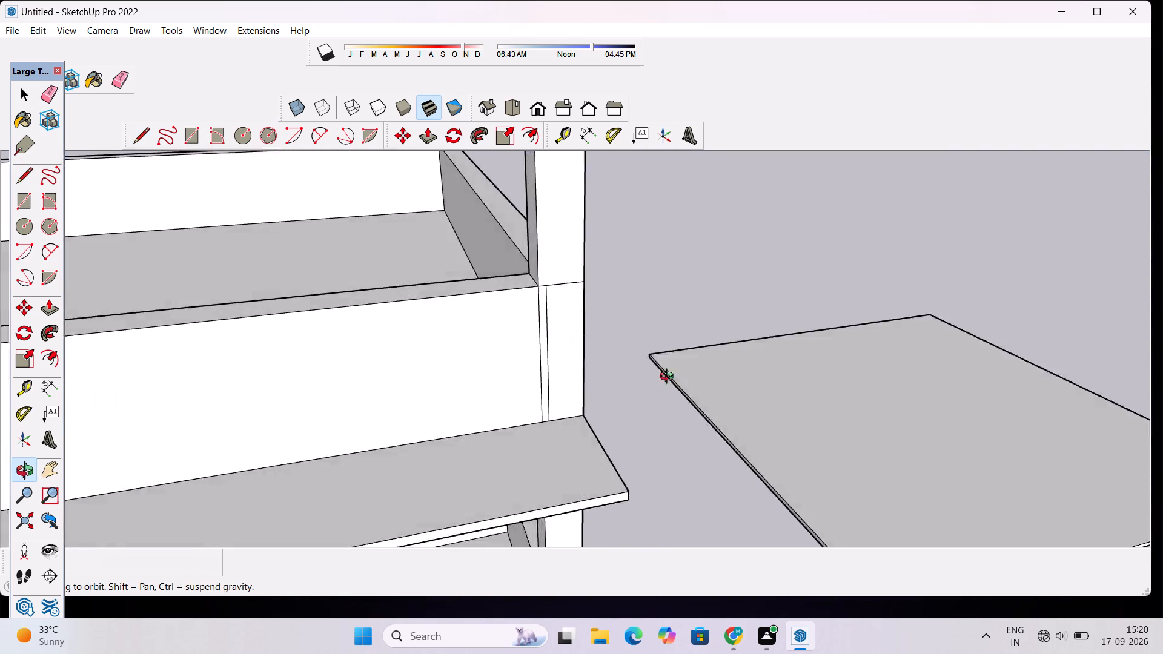
pyautogui.moveTo(669, 378); pyautogui.dragTo(1036, 399)
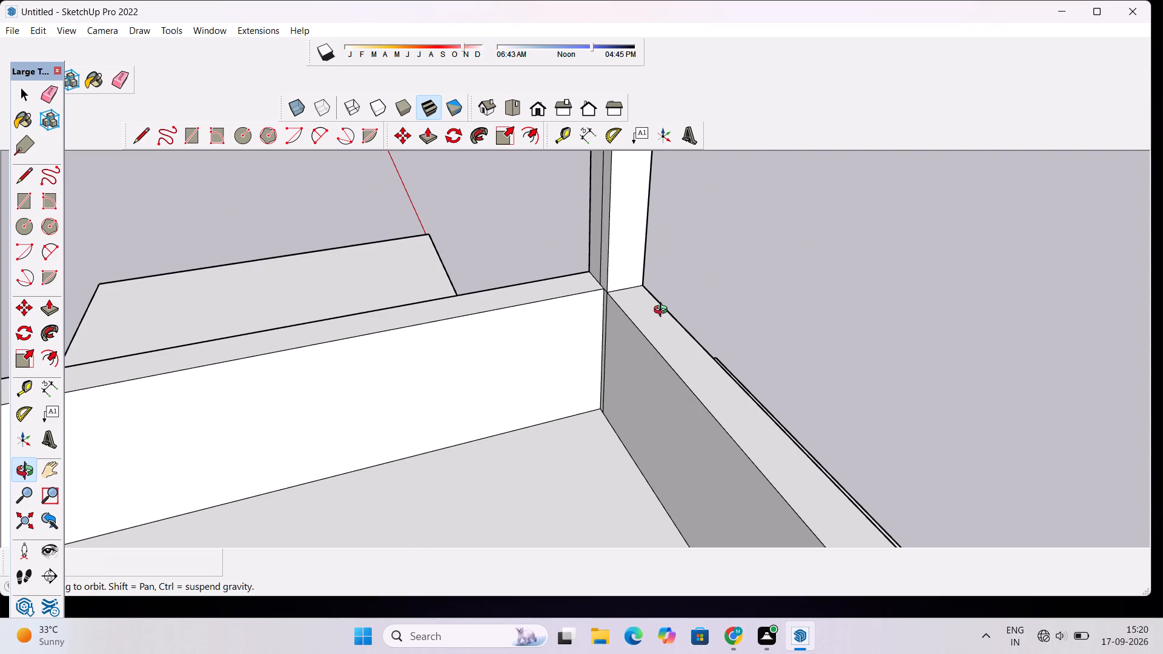
pyautogui.keyDown('shift'); pyautogui.moveTo(637, 282); pyautogui.dragTo(648, 372); pyautogui.keyUp('shift')
pyautogui.scroll(-5, 647, 372)
pyautogui.moveTo(600, 320); pyautogui.dragTo(677, 321)
pyautogui.keyDown('shift'); pyautogui.moveTo(663, 291); pyautogui.dragTo(669, 341); pyautogui.keyUp('shift')
pyautogui.scroll(1, 663, 330)
pyautogui.keyDown('shift'); pyautogui.moveTo(656, 315); pyautogui.dragTo(661, 356); pyautogui.keyUp('shift')
pyautogui.scroll(3, 661, 357)
pyautogui.moveTo(681, 391); pyautogui.dragTo(686, 370)
pyautogui.scroll(3, 683, 357)
pyautogui.press('e')
pyautogui.moveTo(668, 263); pyautogui.dragTo(656, 278)
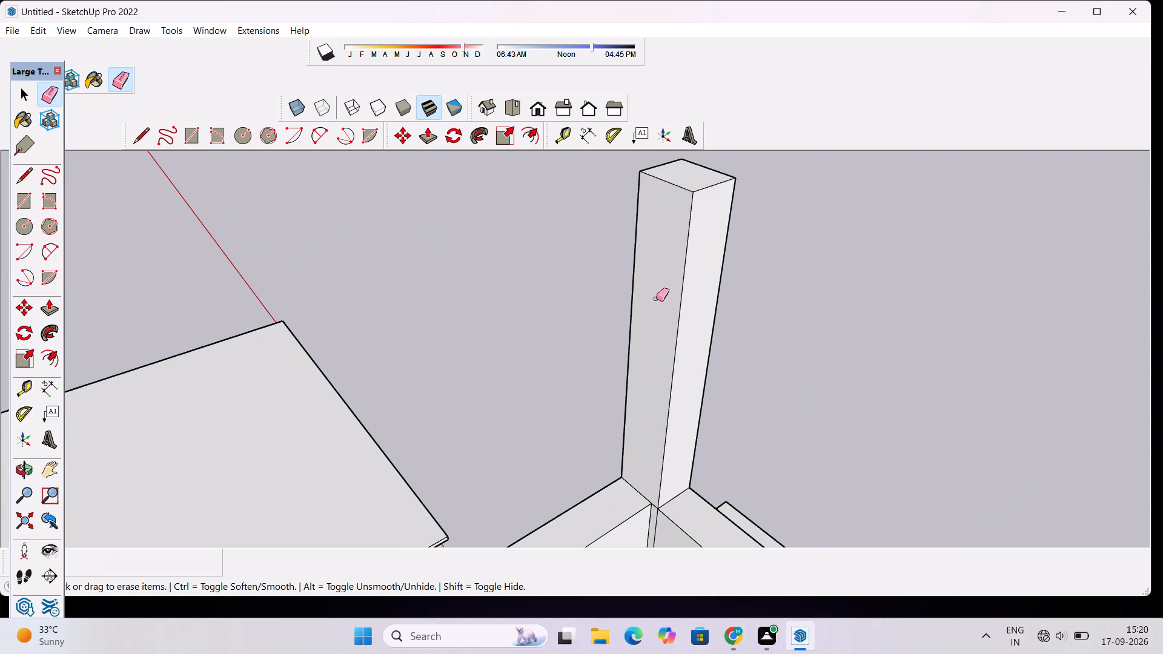
# Erase the extra vertical seam line beneath the pillar in the inside corner of the top level's walls.
pyautogui.scroll(-4, 660, 286)
pyautogui.scroll(-1, 661, 374)
pyautogui.scroll(8, 654, 497)
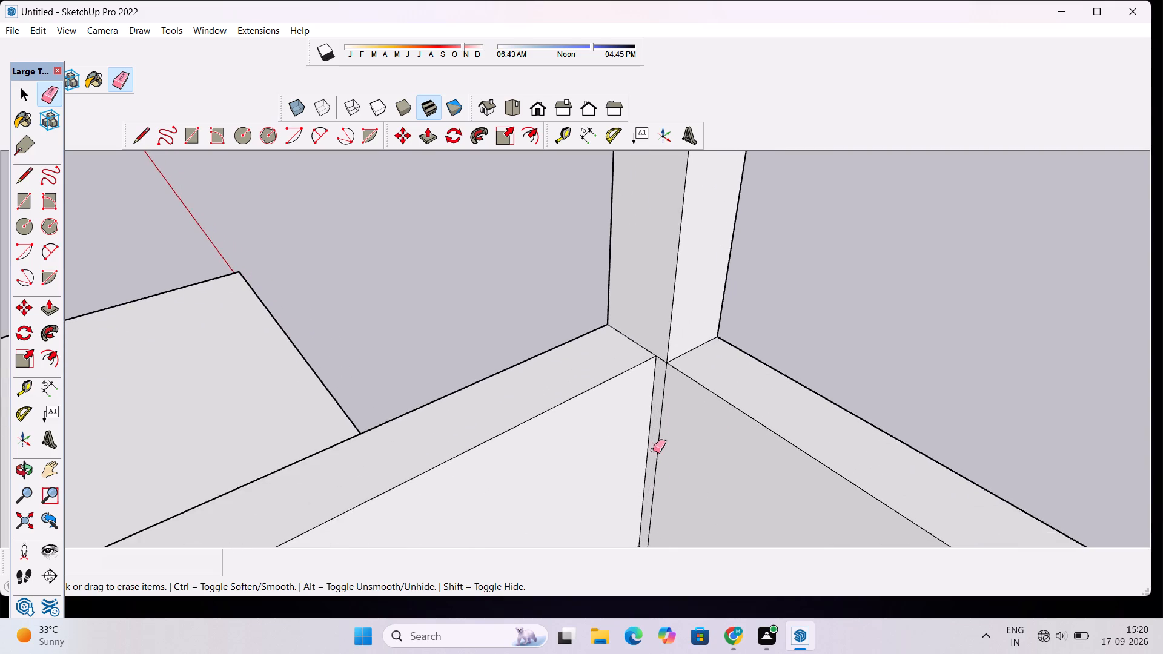
pyautogui.scroll(3, 651, 407)
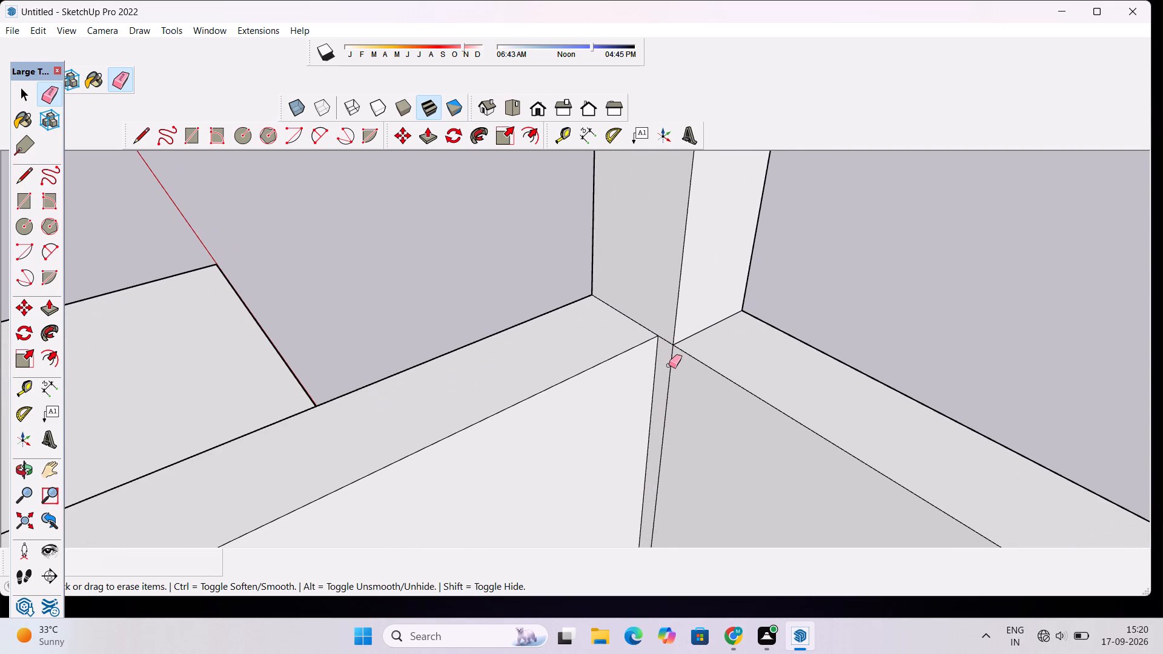
pyautogui.click(669, 369)
pyautogui.scroll(-5, 611, 346)
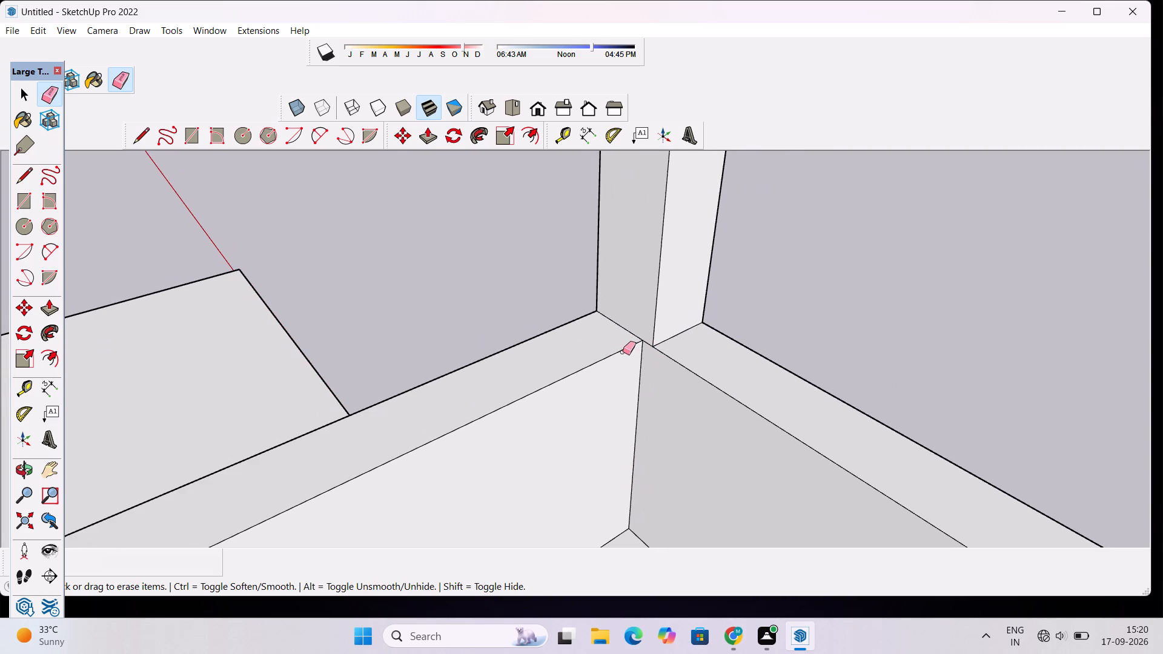
# Erase the two vertical seam lines on the outer front wall of the top level, below the raised pillar and above the overhang.
pyautogui.press('o')
pyautogui.moveTo(778, 376); pyautogui.dragTo(413, 348)
pyautogui.moveTo(572, 448); pyautogui.dragTo(518, 436)
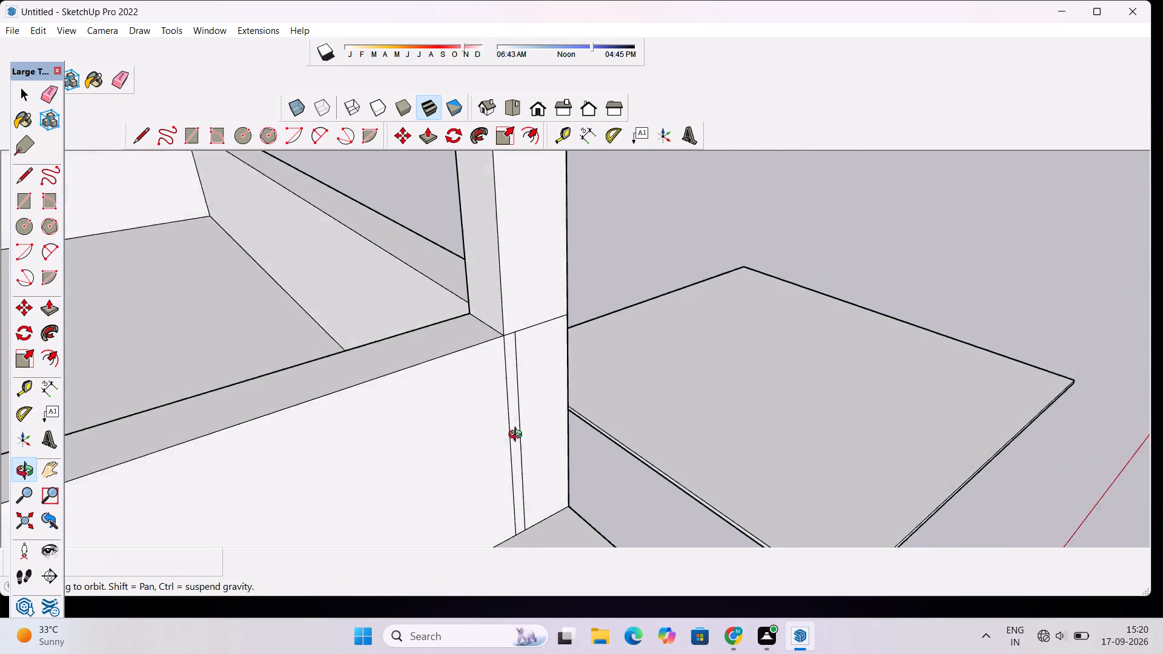
pyautogui.moveTo(518, 436); pyautogui.dragTo(514, 434)
pyautogui.keyDown('shift'); pyautogui.moveTo(503, 406); pyautogui.dragTo(554, 406); pyautogui.keyUp('shift')
pyautogui.moveTo(671, 521); pyautogui.dragTo(610, 500)
pyautogui.keyDown('shift'); pyautogui.moveTo(561, 471); pyautogui.dragTo(655, 472); pyautogui.keyUp('shift')
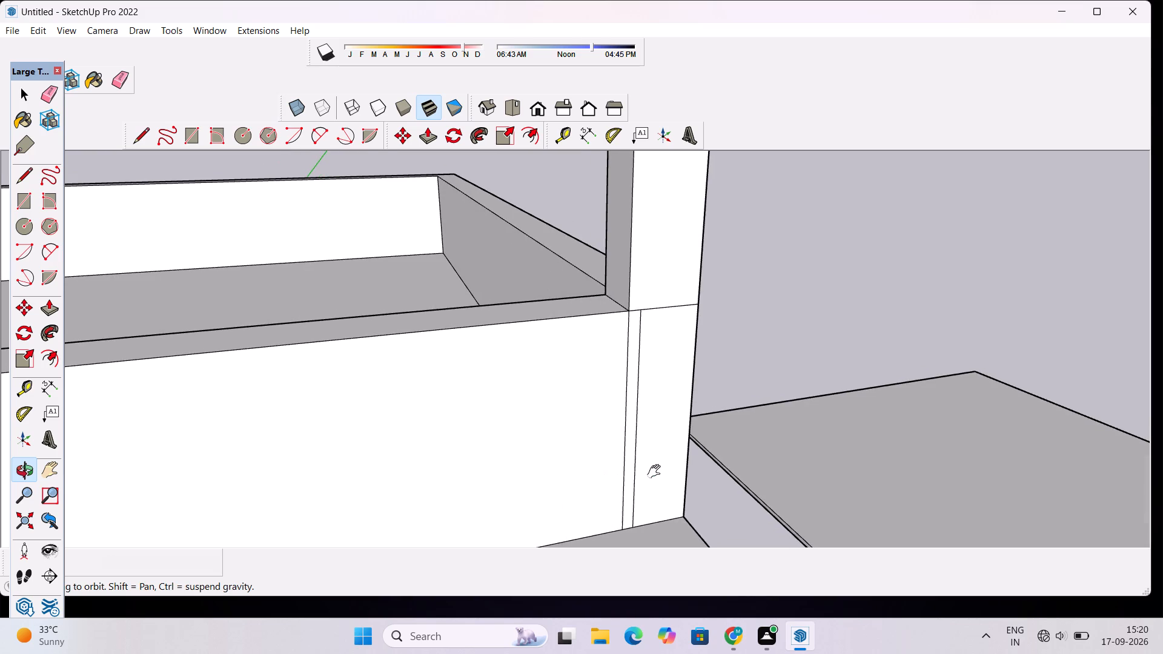
pyautogui.keyDown('shift'); pyautogui.scroll(3, 618, 448); pyautogui.keyUp('shift')
pyautogui.keyDown('shift'); pyautogui.moveTo(618, 446); pyautogui.dragTo(636, 483); pyautogui.keyUp('shift')
pyautogui.moveTo(640, 489); pyautogui.dragTo(659, 524)
pyautogui.press('e')
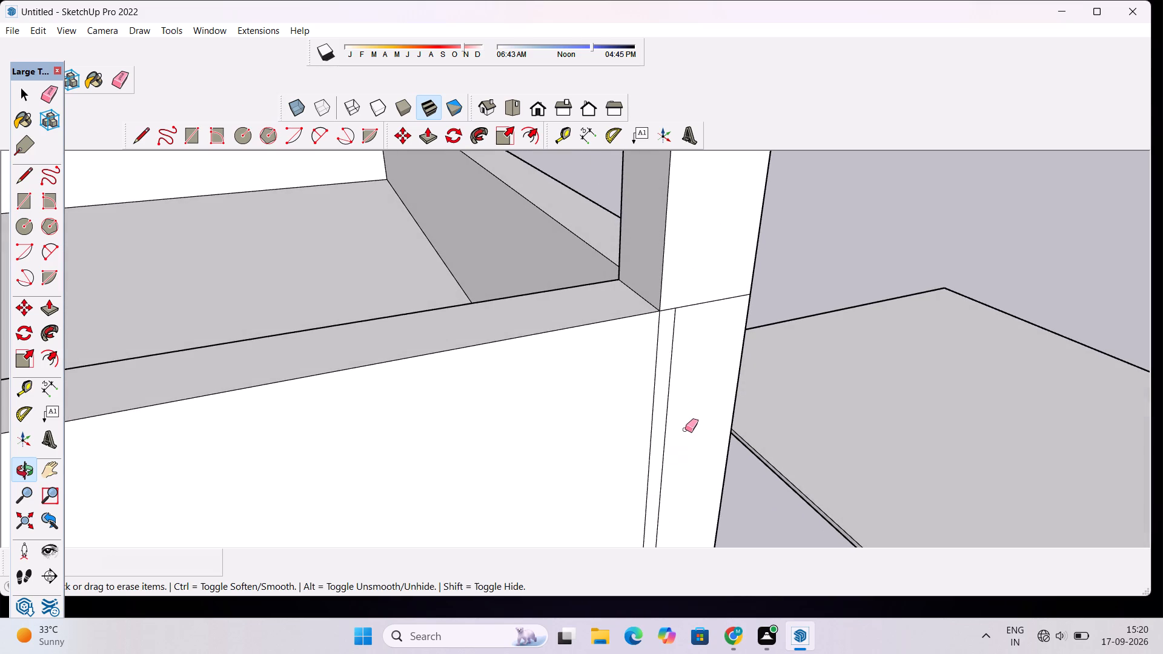
pyautogui.moveTo(679, 401); pyautogui.dragTo(630, 493)
# Examine the pillar's joints and the walled top level from all sides of the building.
pyautogui.press('o')
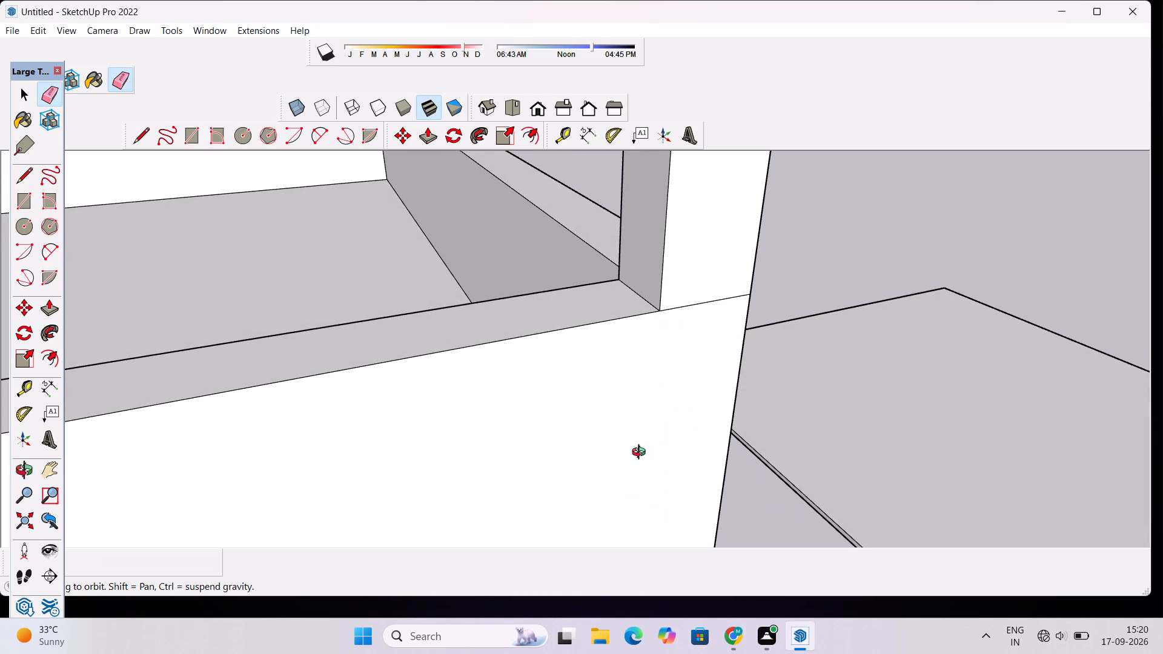
pyautogui.moveTo(604, 400); pyautogui.dragTo(1021, 413)
pyautogui.scroll(-8, 1022, 392)
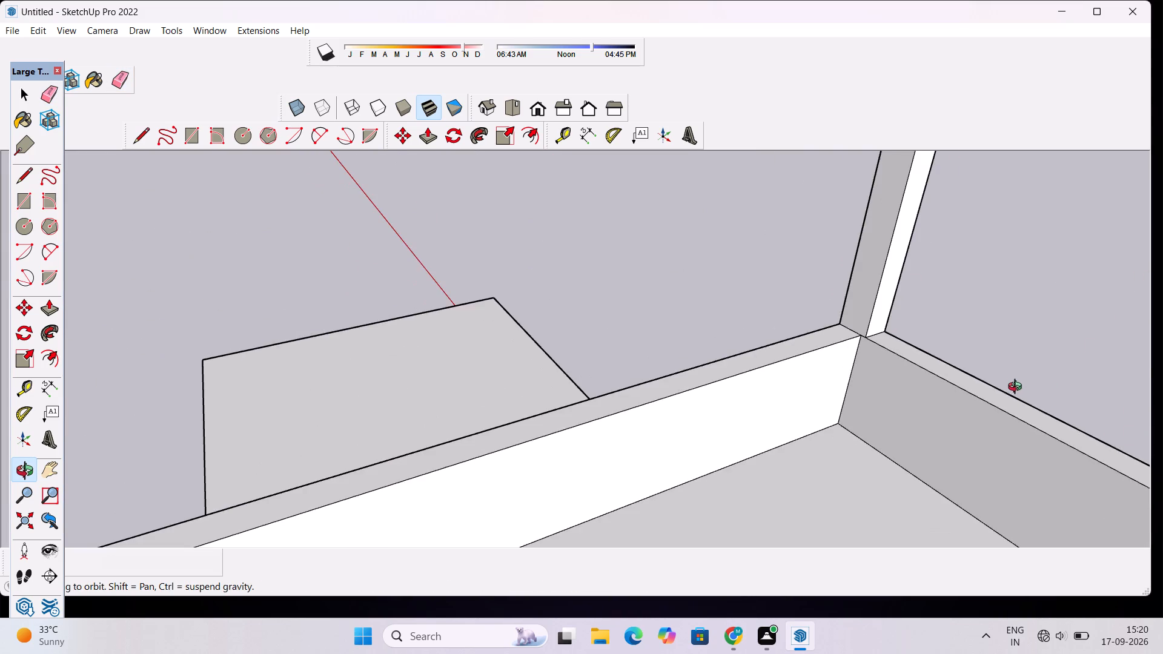
pyautogui.moveTo(1147, 367); pyautogui.dragTo(871, 354)
pyautogui.scroll(-5, 849, 335)
pyautogui.moveTo(913, 377); pyautogui.dragTo(794, 383)
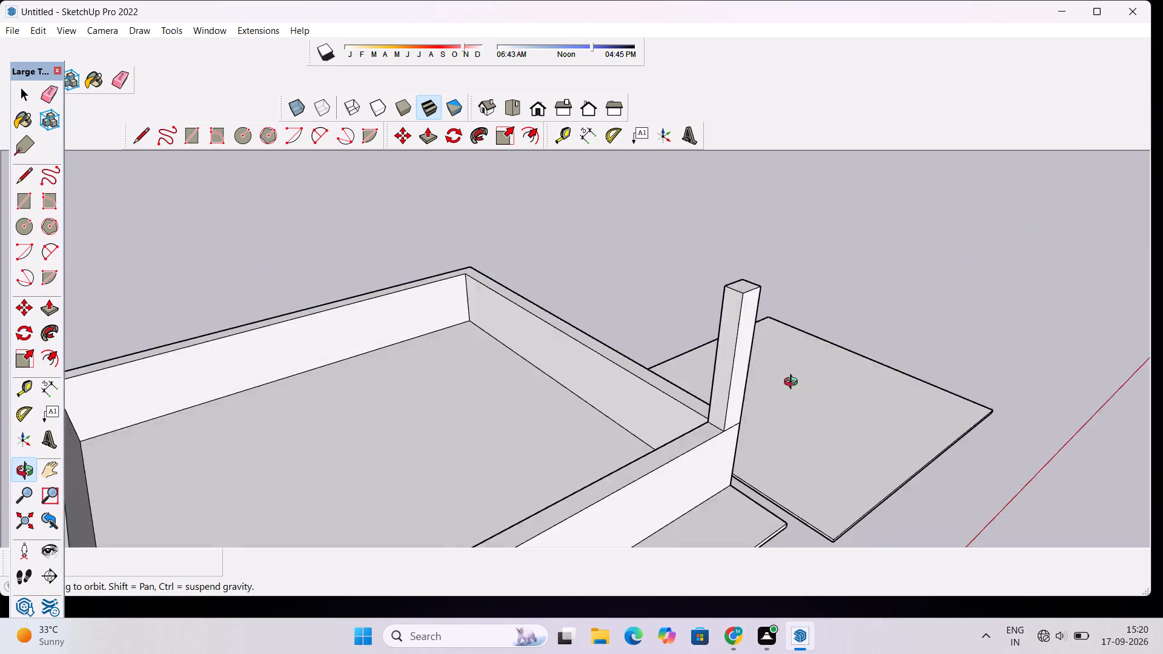
pyautogui.moveTo(794, 383); pyautogui.dragTo(687, 357)
pyautogui.scroll(-3, 684, 354)
pyautogui.keyDown('shift'); pyautogui.moveTo(580, 375); pyautogui.dragTo(692, 368); pyautogui.keyUp('shift')
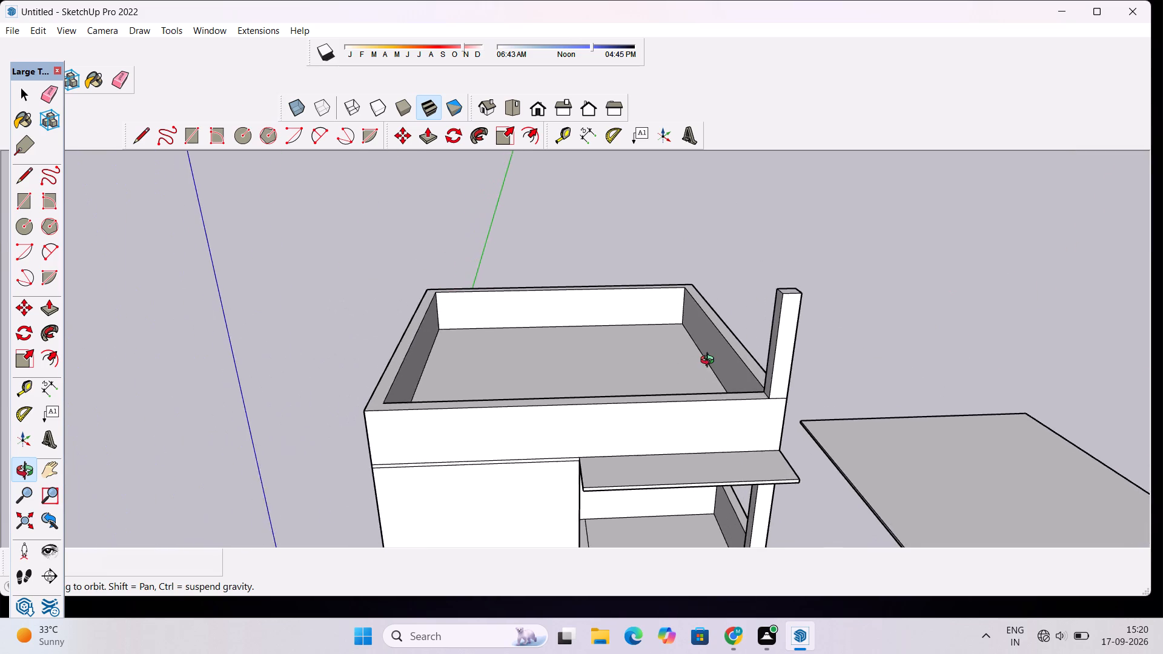
pyautogui.scroll(-3, 710, 362)
pyautogui.moveTo(970, 386); pyautogui.dragTo(891, 402)
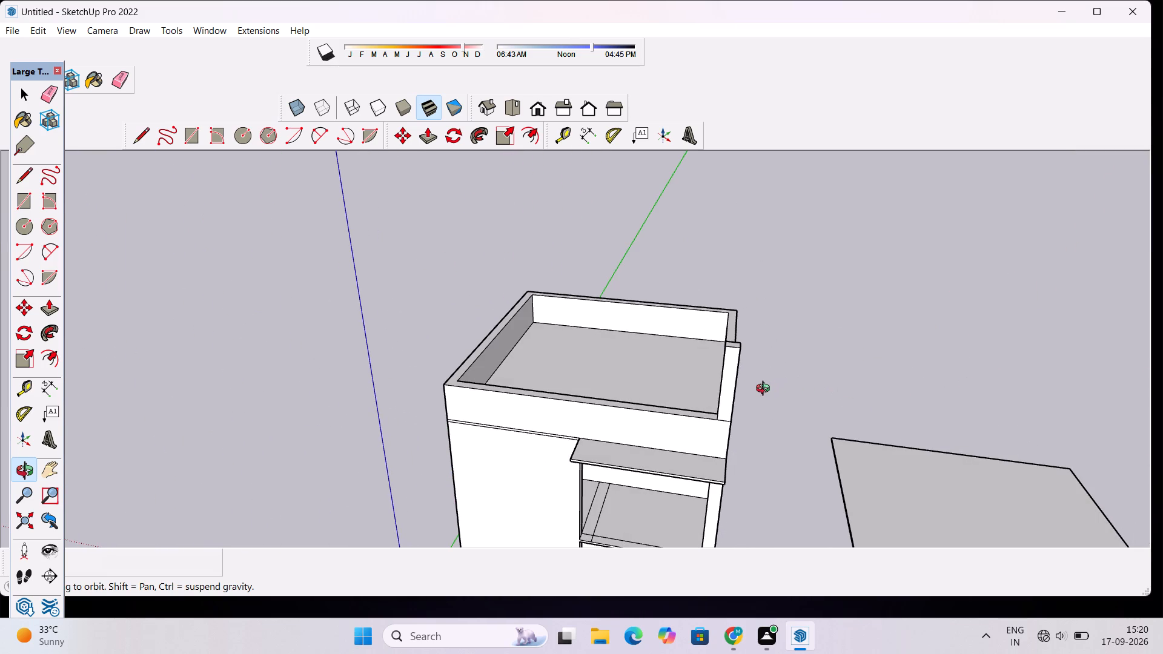
pyautogui.scroll(4, 766, 390)
pyautogui.moveTo(871, 362); pyautogui.dragTo(577, 431)
pyautogui.scroll(-2, 577, 431)
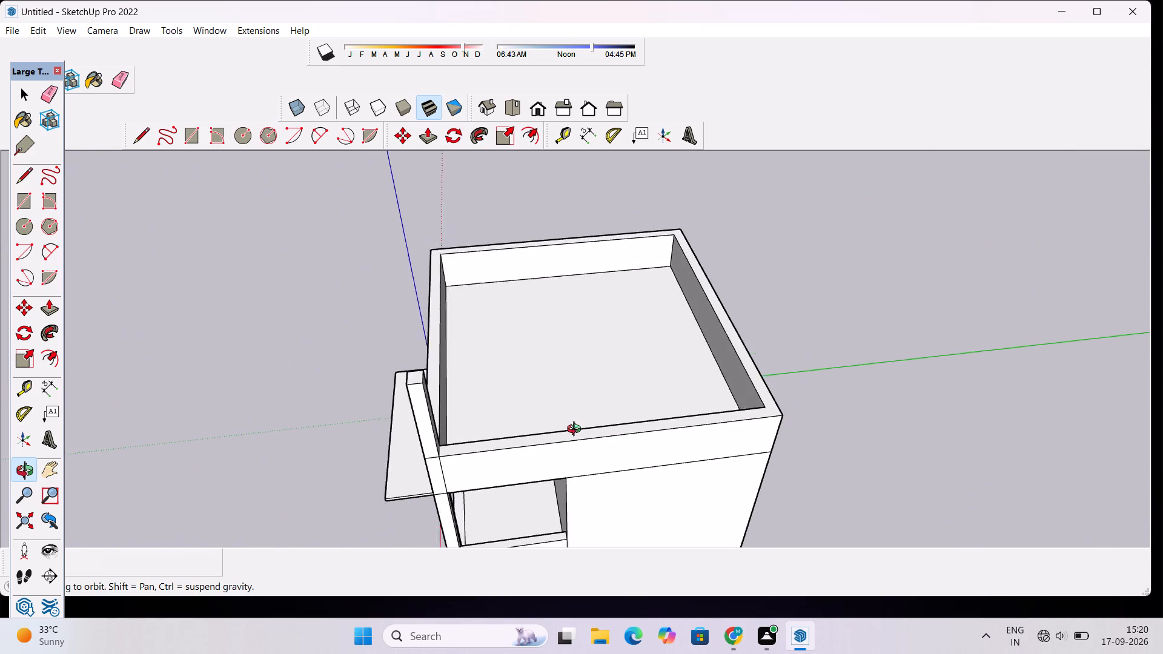
pyautogui.scroll(-2, 577, 431)
pyautogui.moveTo(474, 458); pyautogui.dragTo(1108, 423)
pyautogui.moveTo(497, 423); pyautogui.dragTo(861, 443)
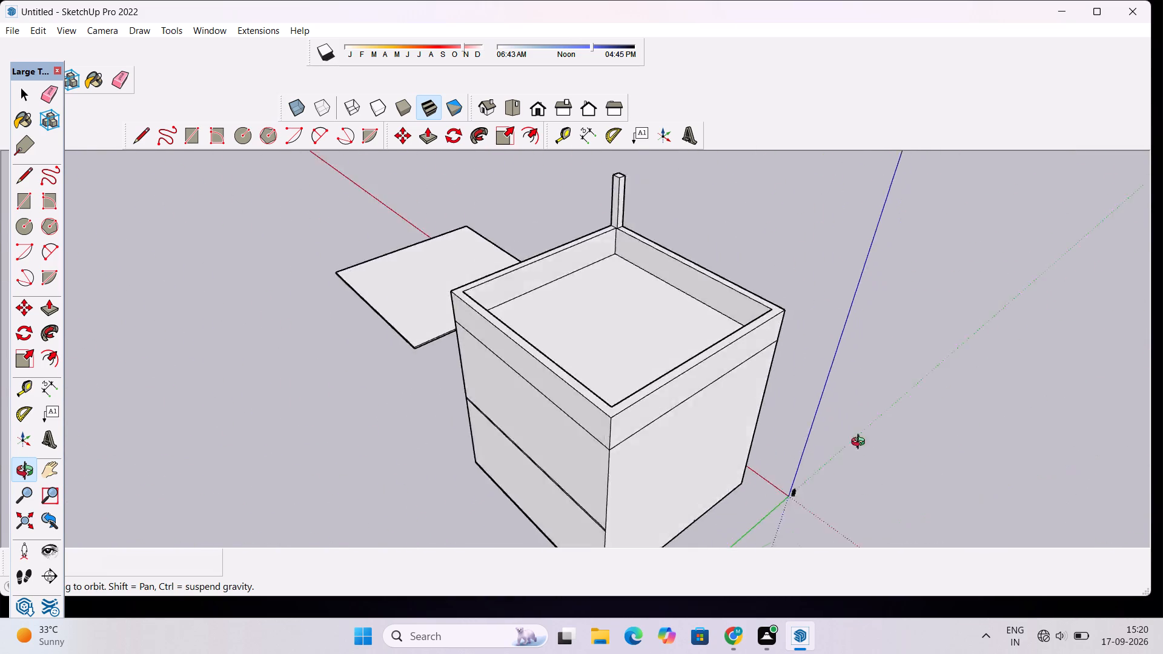
pyautogui.moveTo(861, 443); pyautogui.dragTo(915, 435)
pyautogui.scroll(-3, 542, 311)
pyautogui.scroll(4, 548, 297)
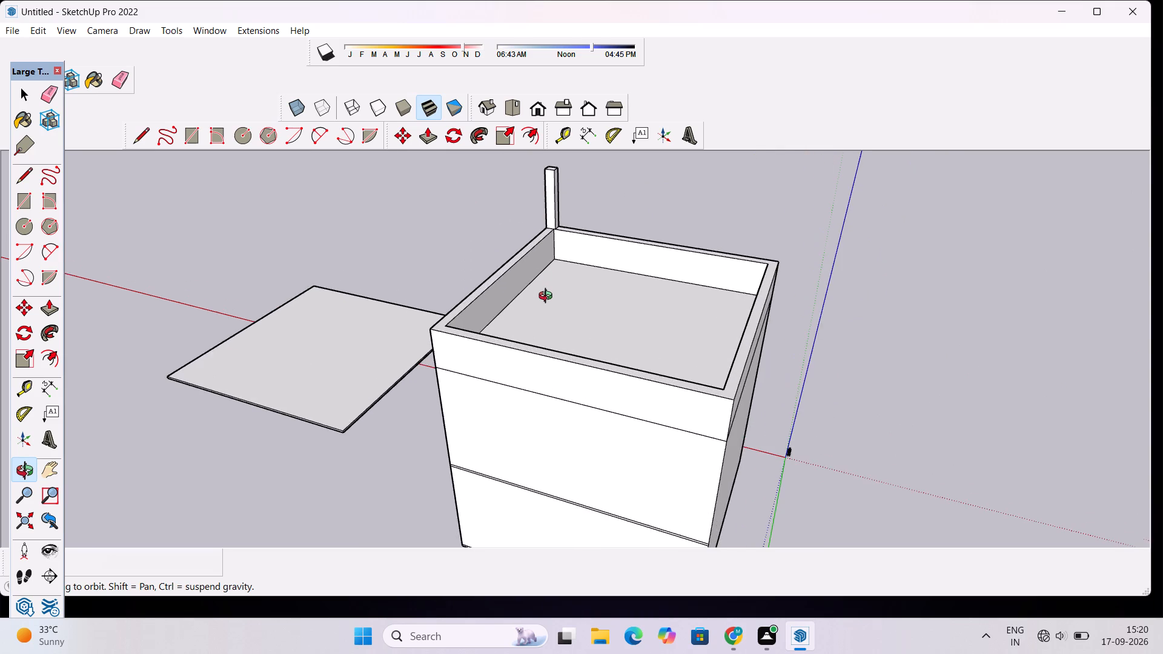
pyautogui.moveTo(483, 268); pyautogui.dragTo(1010, 289)
pyautogui.moveTo(382, 338); pyautogui.dragTo(426, 342)
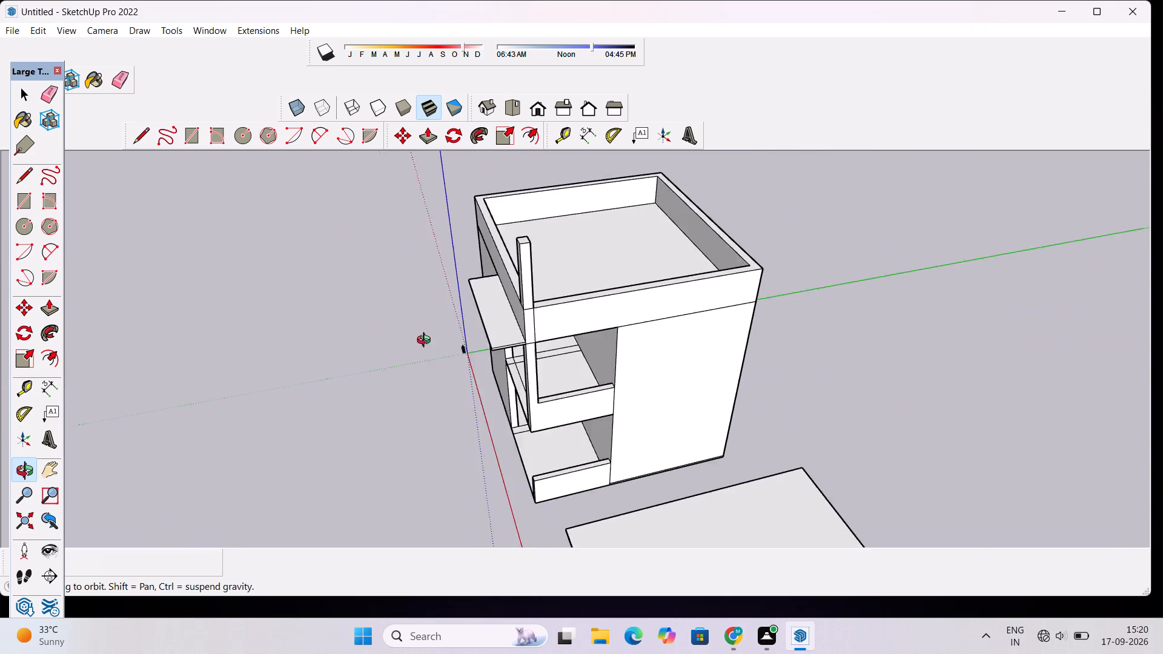
pyautogui.moveTo(426, 342); pyautogui.dragTo(689, 323)
# Examine the front overhang slab and the opening beneath it up close.
pyautogui.scroll(7, 540, 332)
pyautogui.moveTo(546, 341); pyautogui.dragTo(568, 362)
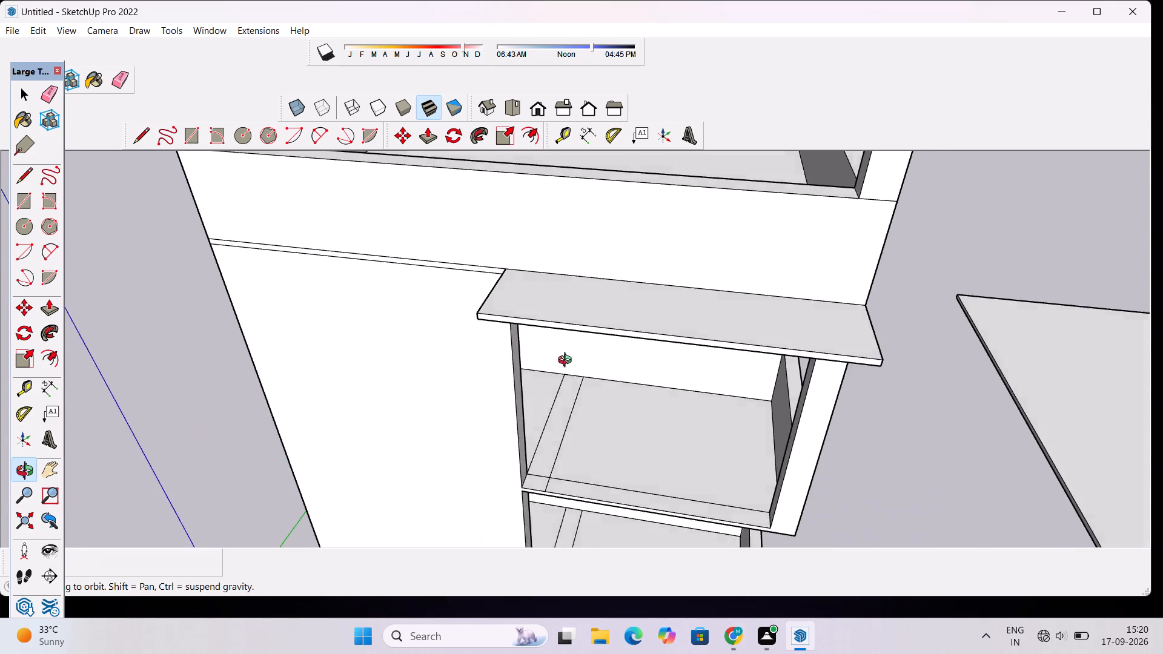
pyautogui.moveTo(568, 362); pyautogui.dragTo(572, 363)
pyautogui.scroll(4, 588, 359)
pyautogui.keyDown('shift'); pyautogui.moveTo(629, 340); pyautogui.dragTo(470, 328); pyautogui.keyUp('shift')
pyautogui.scroll(-4, 439, 323)
pyautogui.moveTo(436, 348); pyautogui.dragTo(472, 357)
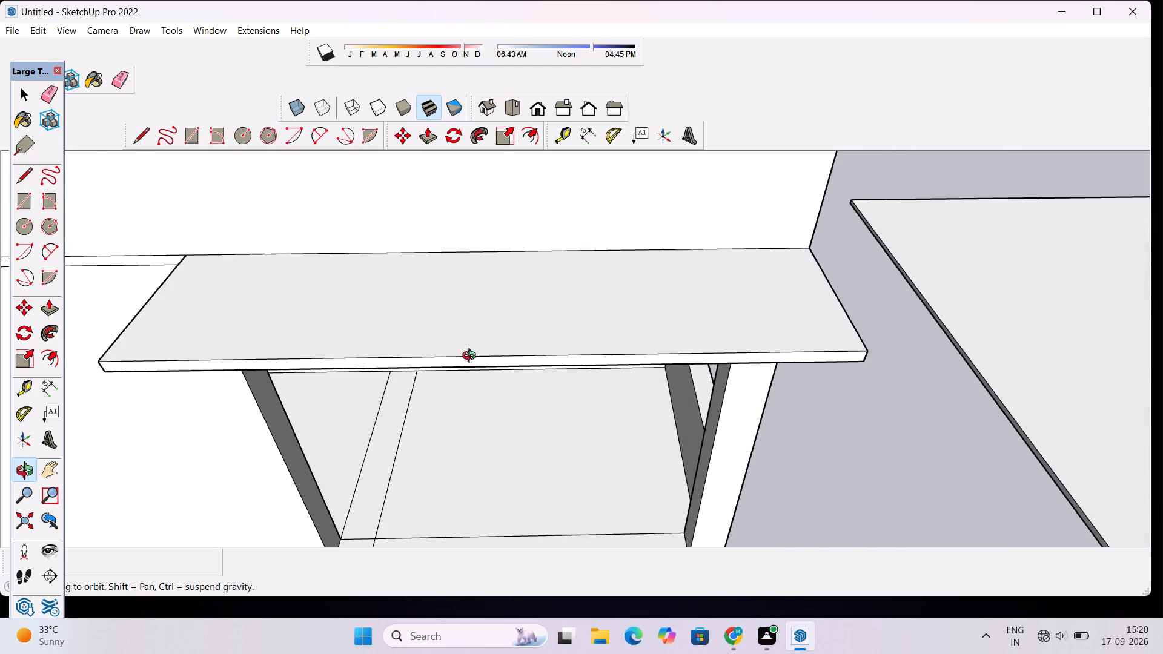
pyautogui.moveTo(473, 356); pyautogui.dragTo(475, 371)
pyautogui.moveTo(477, 395); pyautogui.dragTo(489, 308)
pyautogui.keyDown('shift'); pyautogui.scroll(-4, 497, 301); pyautogui.keyUp('shift')
pyautogui.keyDown('shift'); pyautogui.moveTo(496, 299); pyautogui.dragTo(503, 355); pyautogui.keyUp('shift')
pyautogui.keyDown('shift'); pyautogui.scroll(7, 533, 294); pyautogui.keyUp('shift')
pyautogui.keyDown('shift'); pyautogui.moveTo(533, 294); pyautogui.dragTo(535, 308); pyautogui.keyUp('shift')
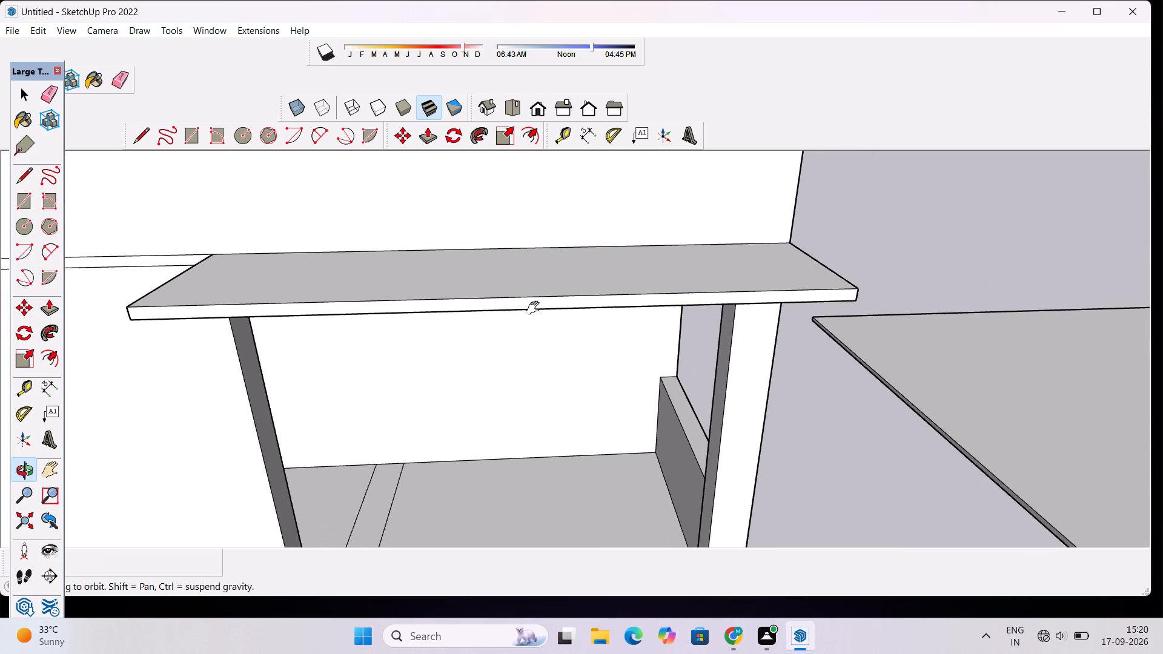
# Push the front face of the overhang slab back 6' toward the building's front wall.
pyautogui.scroll(2, 535, 308)
pyautogui.press('p')
pyautogui.click(535, 307)
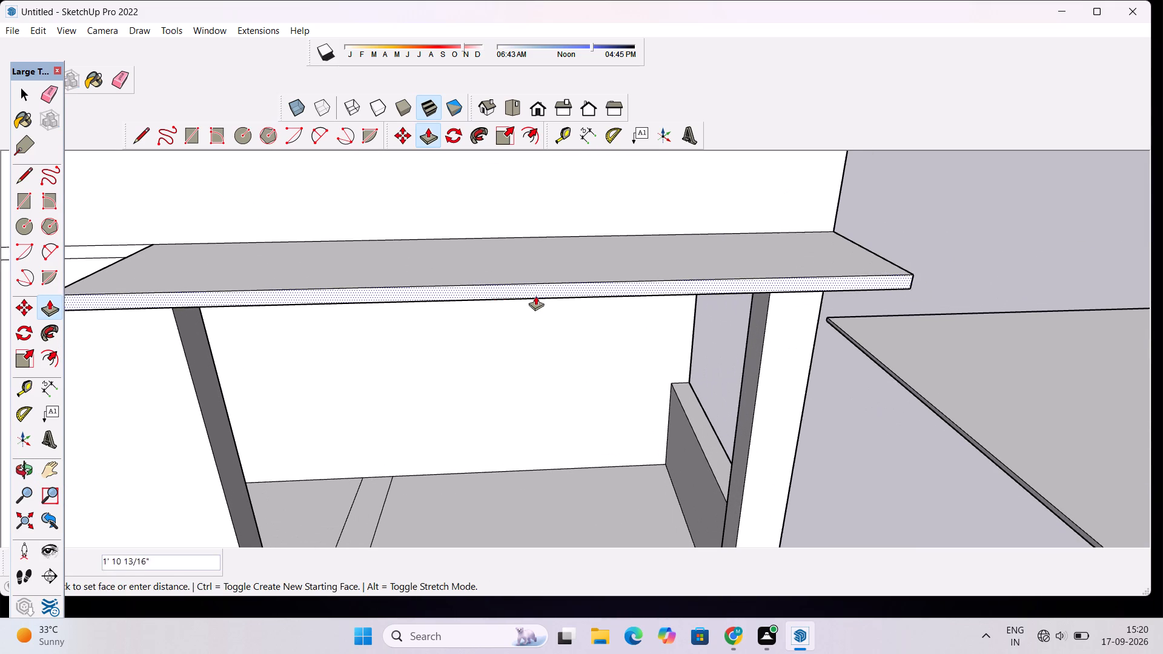
pyautogui.click(533, 277)
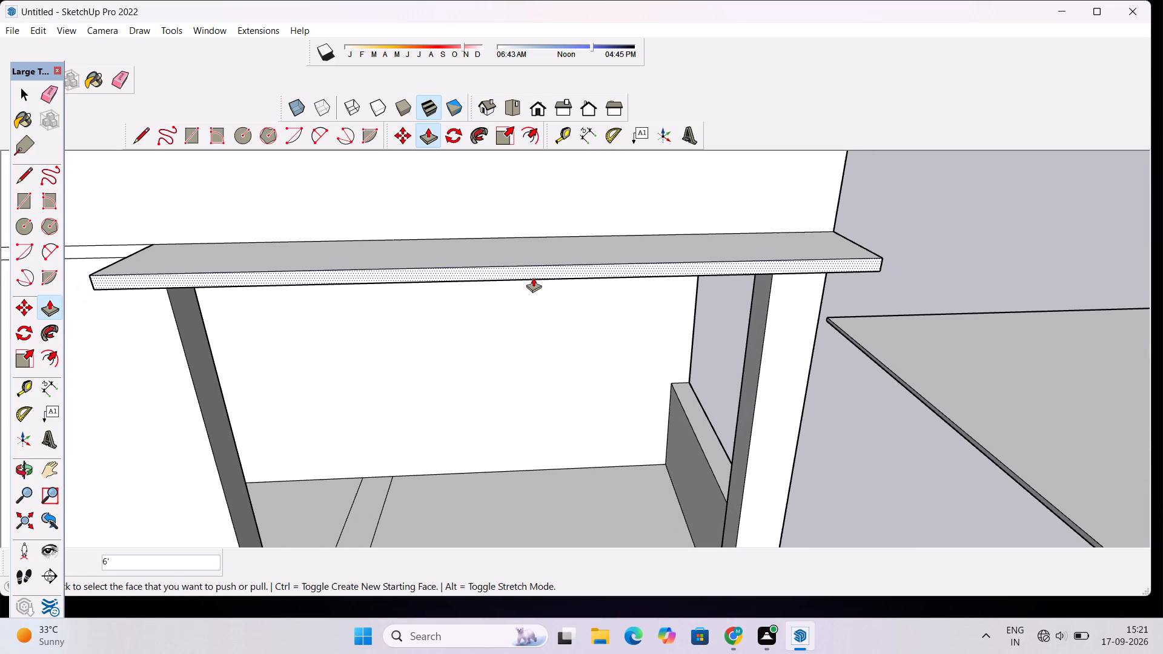
pyautogui.press('space')
# Examine the shortened overhang slab and its junction with the corner pillar from the front and side.
pyautogui.write('o')
pyautogui.moveTo(727, 294); pyautogui.dragTo(572, 288)
pyautogui.scroll(-4, 572, 288)
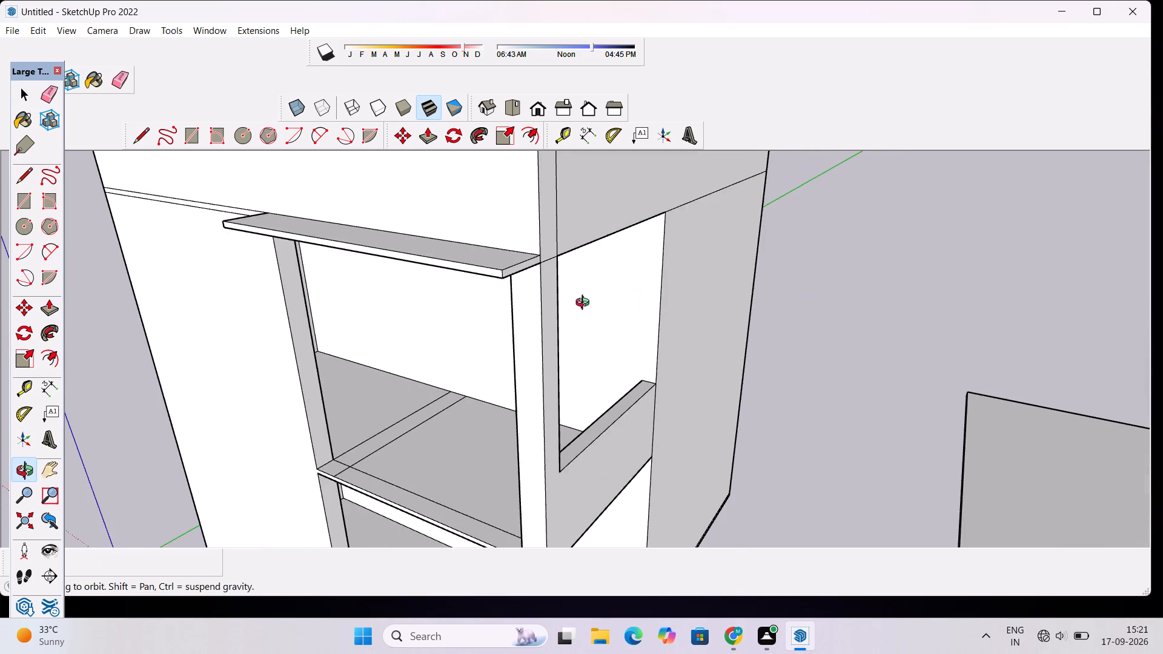
pyautogui.moveTo(653, 334); pyautogui.dragTo(505, 328)
pyautogui.scroll(2, 337, 232)
pyautogui.keyDown('shift'); pyautogui.moveTo(337, 232); pyautogui.dragTo(385, 260); pyautogui.keyUp('shift')
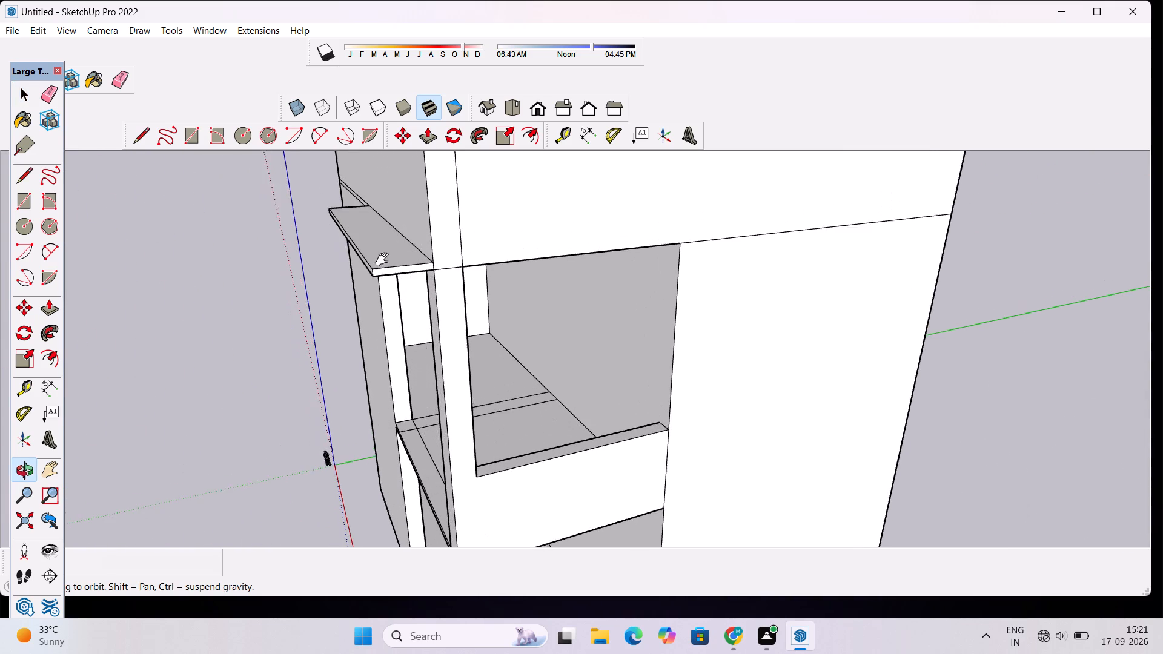
pyautogui.keyDown('shift'); pyautogui.moveTo(385, 260); pyautogui.dragTo(391, 268); pyautogui.keyUp('shift')
pyautogui.keyDown('shift'); pyautogui.moveTo(395, 271); pyautogui.dragTo(420, 286); pyautogui.keyUp('shift')
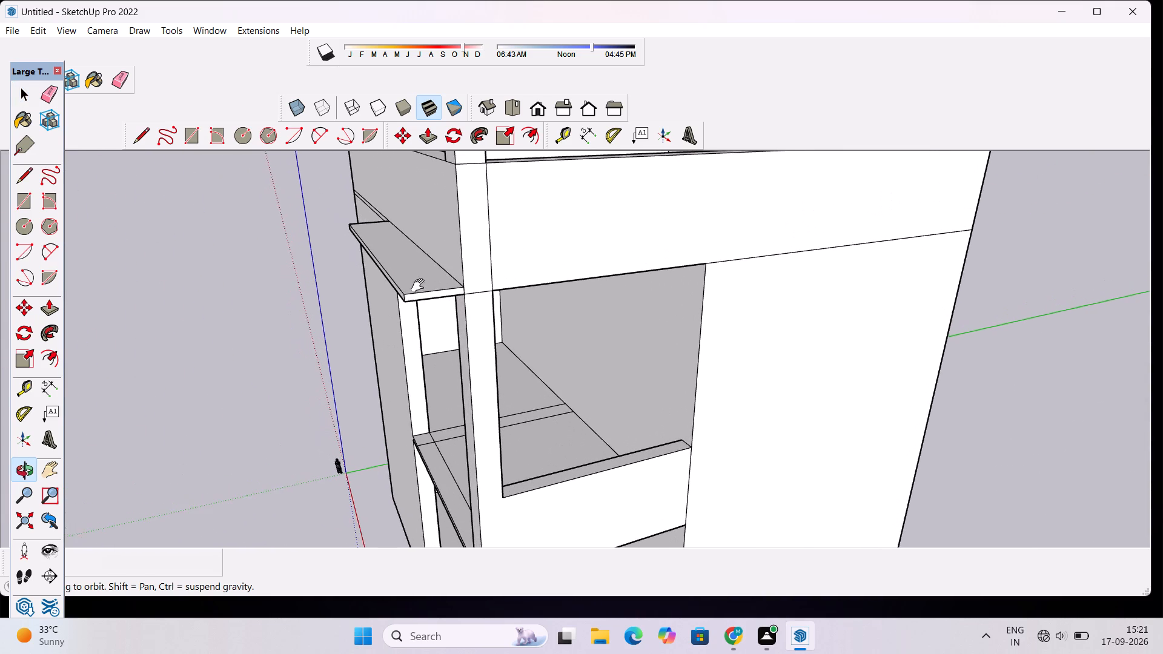
pyautogui.keyDown('shift'); pyautogui.moveTo(420, 286); pyautogui.dragTo(423, 286); pyautogui.keyUp('shift')
pyautogui.scroll(-5, 423, 286)
pyautogui.moveTo(416, 294); pyautogui.dragTo(424, 330)
pyautogui.scroll(5, 466, 304)
pyautogui.moveTo(436, 302); pyautogui.dragTo(456, 334)
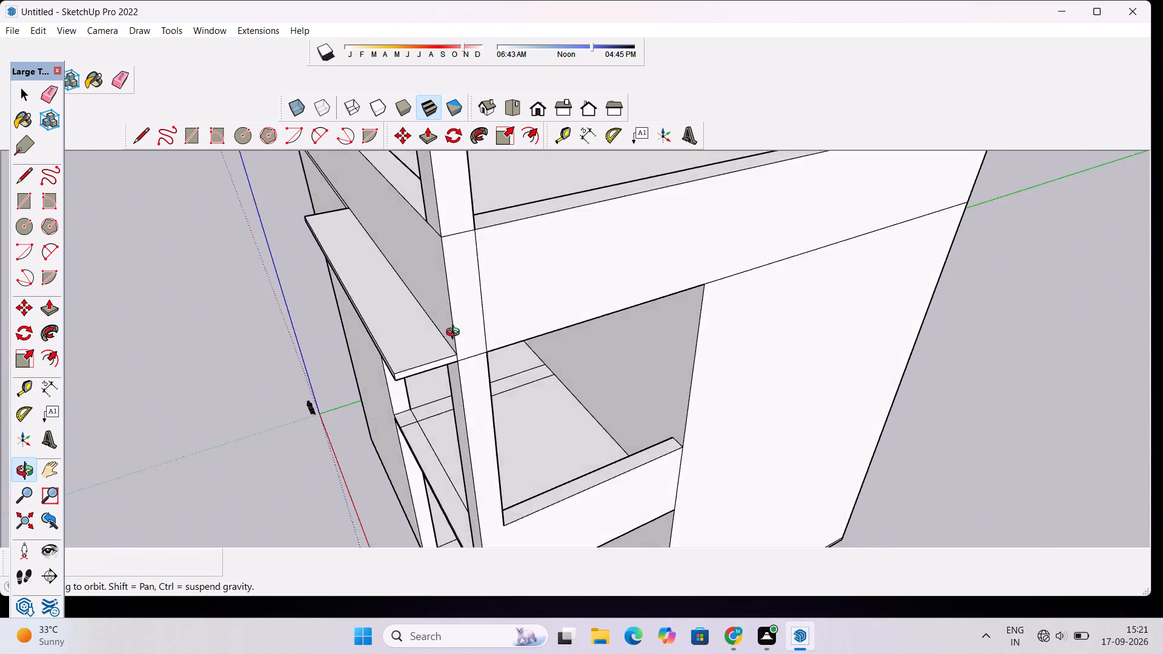
pyautogui.moveTo(456, 334); pyautogui.dragTo(194, 344)
# Erase the extra vertical line on the corner pillar's inner face at the opening beneath the overhang.
pyautogui.moveTo(481, 284); pyautogui.dragTo(449, 293)
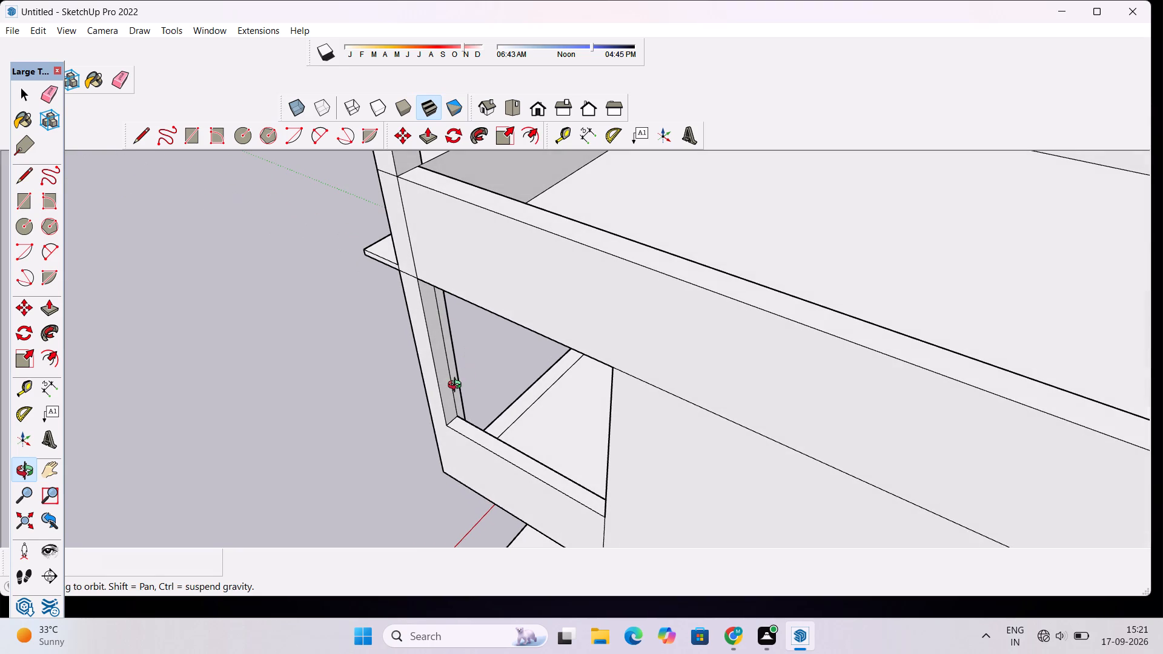
pyautogui.scroll(9, 454, 383)
pyautogui.moveTo(486, 401); pyautogui.dragTo(442, 406)
pyautogui.keyDown('shift'); pyautogui.moveTo(442, 406); pyautogui.dragTo(457, 406); pyautogui.keyUp('shift')
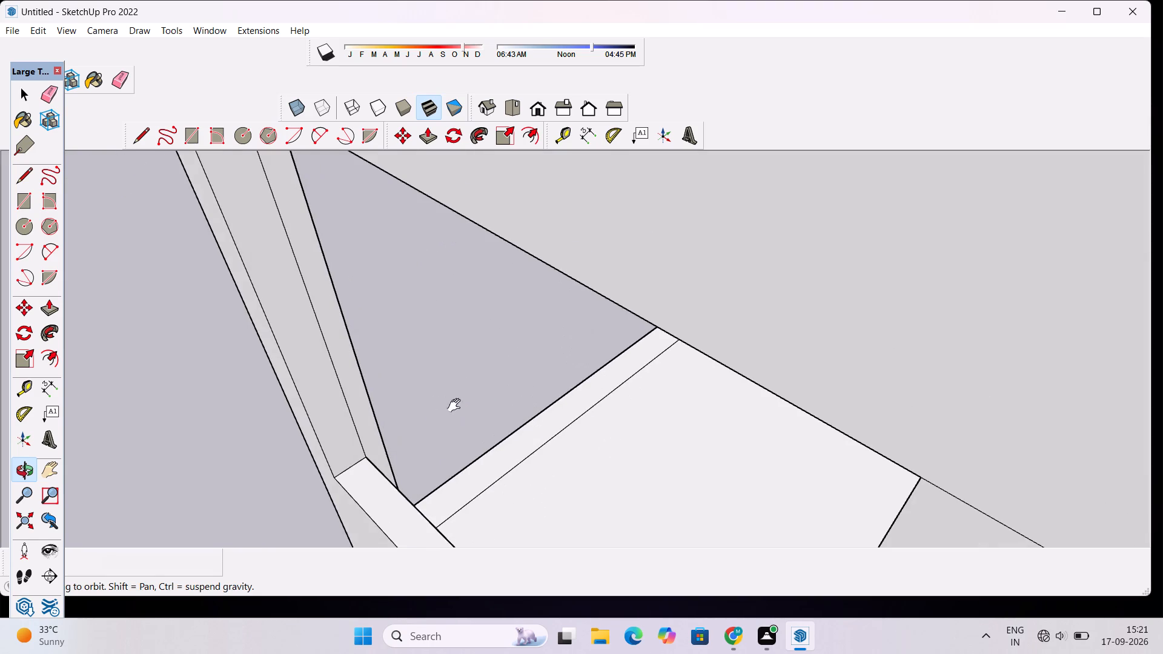
pyautogui.keyDown('shift'); pyautogui.moveTo(457, 406); pyautogui.dragTo(540, 412); pyautogui.keyUp('shift')
pyautogui.scroll(-4, 540, 403)
pyautogui.moveTo(528, 410); pyautogui.dragTo(557, 292)
pyautogui.keyDown('shift'); pyautogui.moveTo(557, 283); pyautogui.dragTo(597, 388); pyautogui.keyUp('shift')
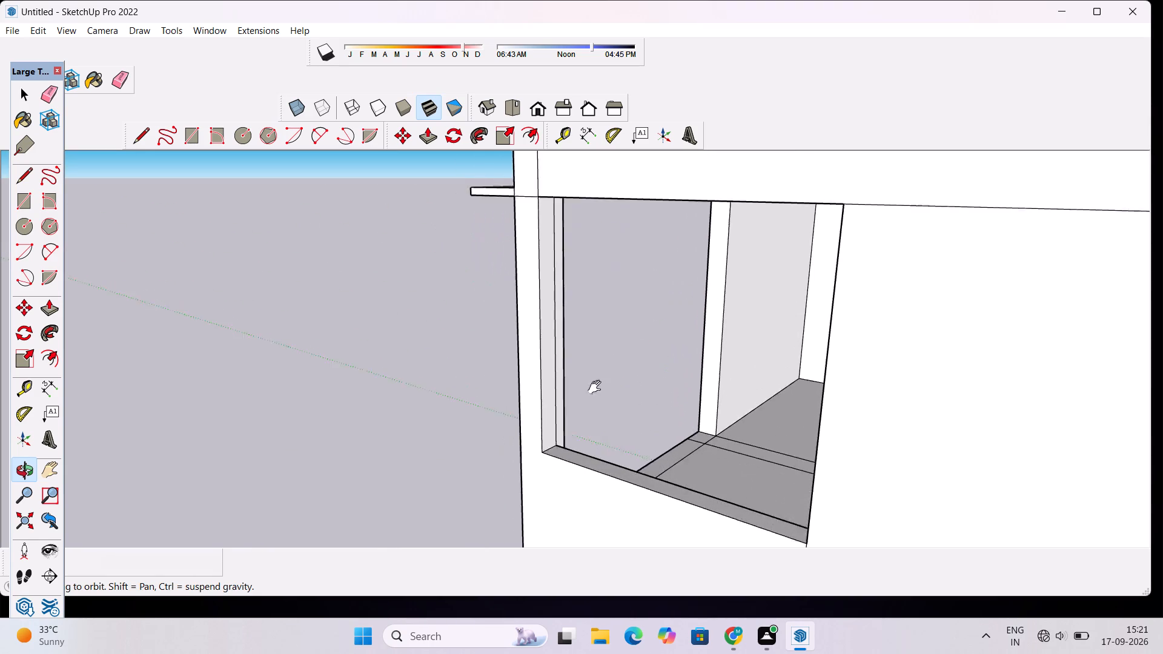
pyautogui.keyDown('shift'); pyautogui.moveTo(597, 388); pyautogui.dragTo(603, 423); pyautogui.keyUp('shift')
pyautogui.scroll(4, 557, 355)
pyautogui.moveTo(557, 355); pyautogui.dragTo(564, 382)
pyautogui.scroll(3, 563, 382)
pyautogui.press('e')
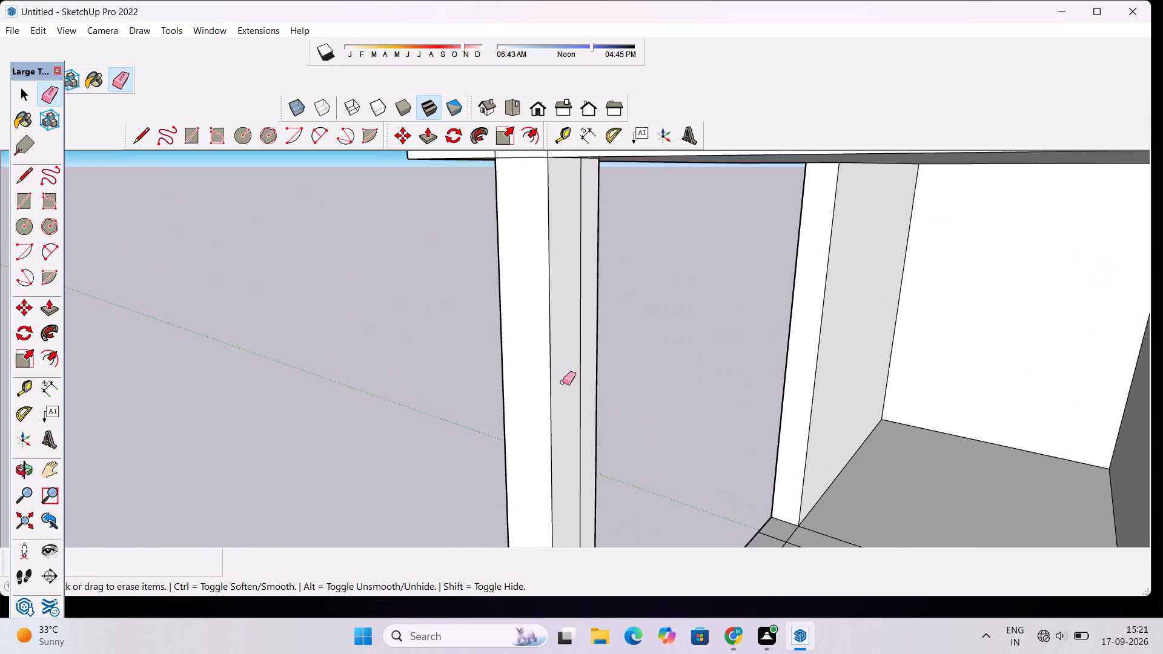
pyautogui.click(580, 302)
pyautogui.scroll(-5, 572, 278)
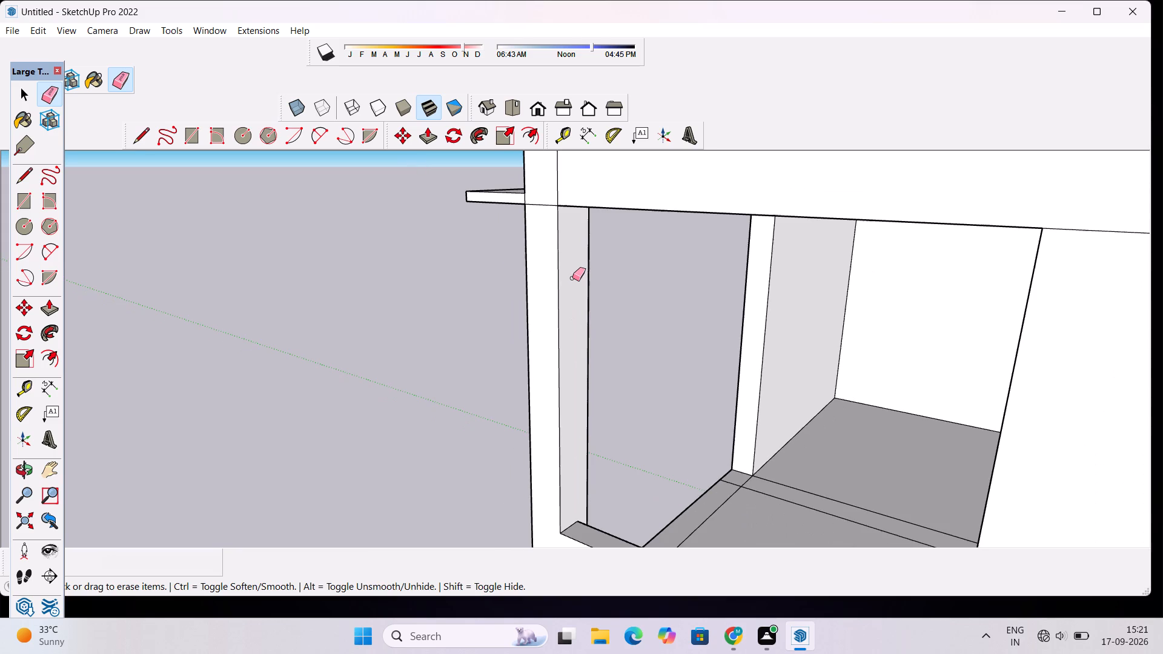
# Examine the front and side openings and the corner pillar from around the building.
pyautogui.press('o')
pyautogui.moveTo(572, 278); pyautogui.dragTo(823, 400)
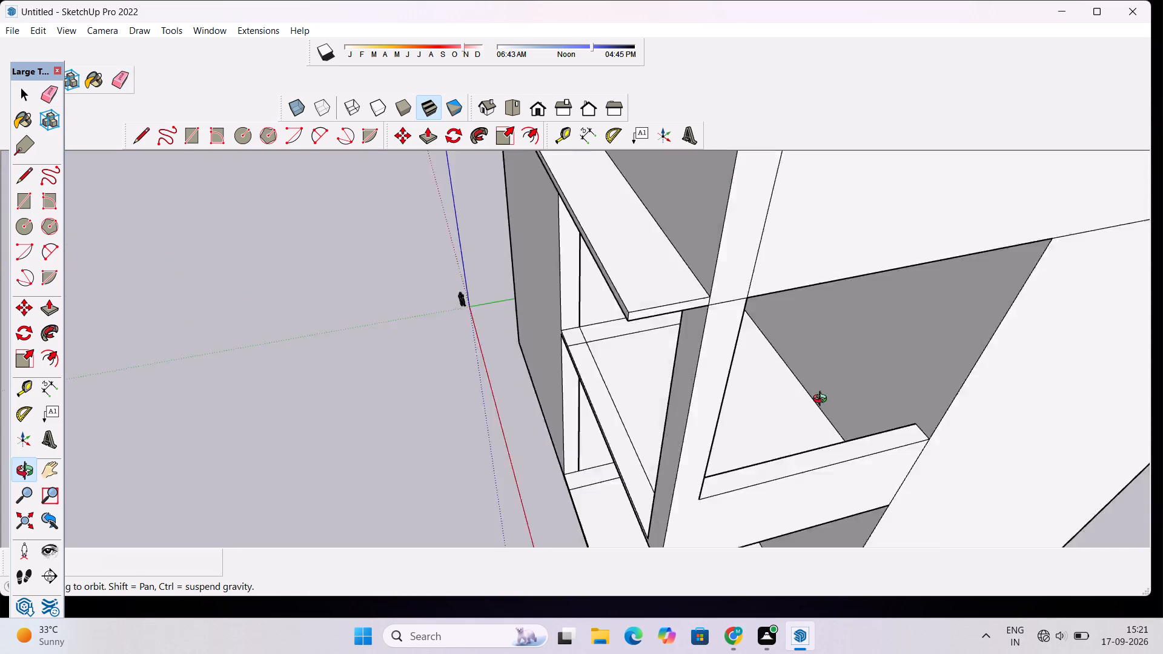
pyautogui.moveTo(823, 400); pyautogui.dragTo(1144, 398)
pyautogui.moveTo(642, 411); pyautogui.dragTo(886, 349)
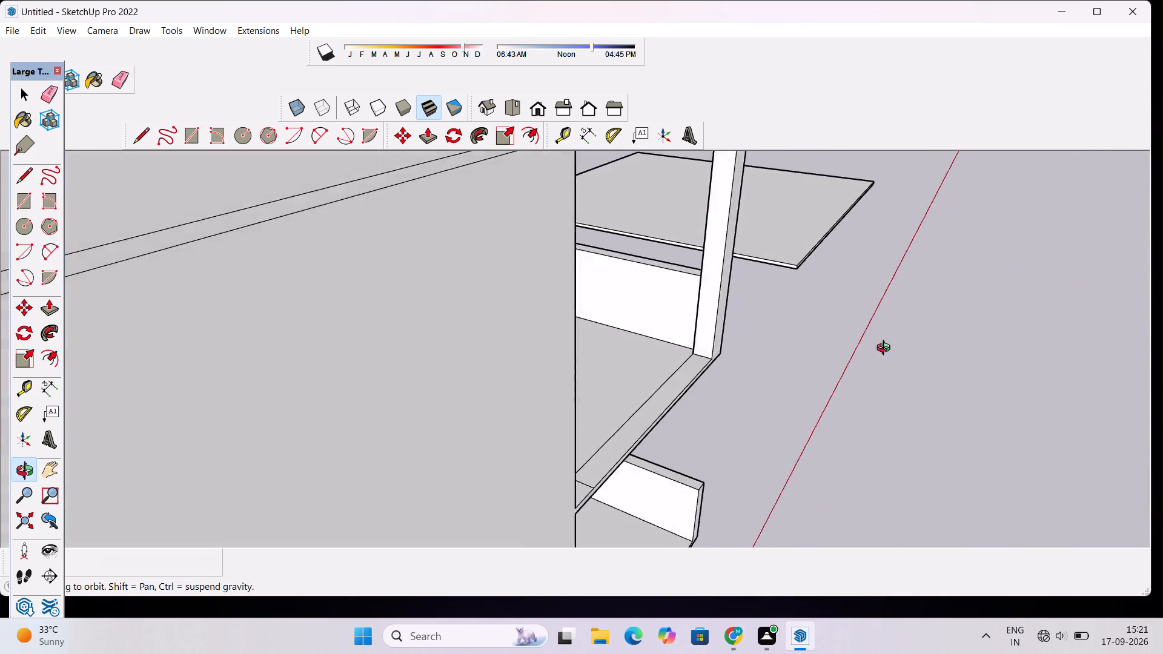
pyautogui.moveTo(886, 349); pyautogui.dragTo(432, 371)
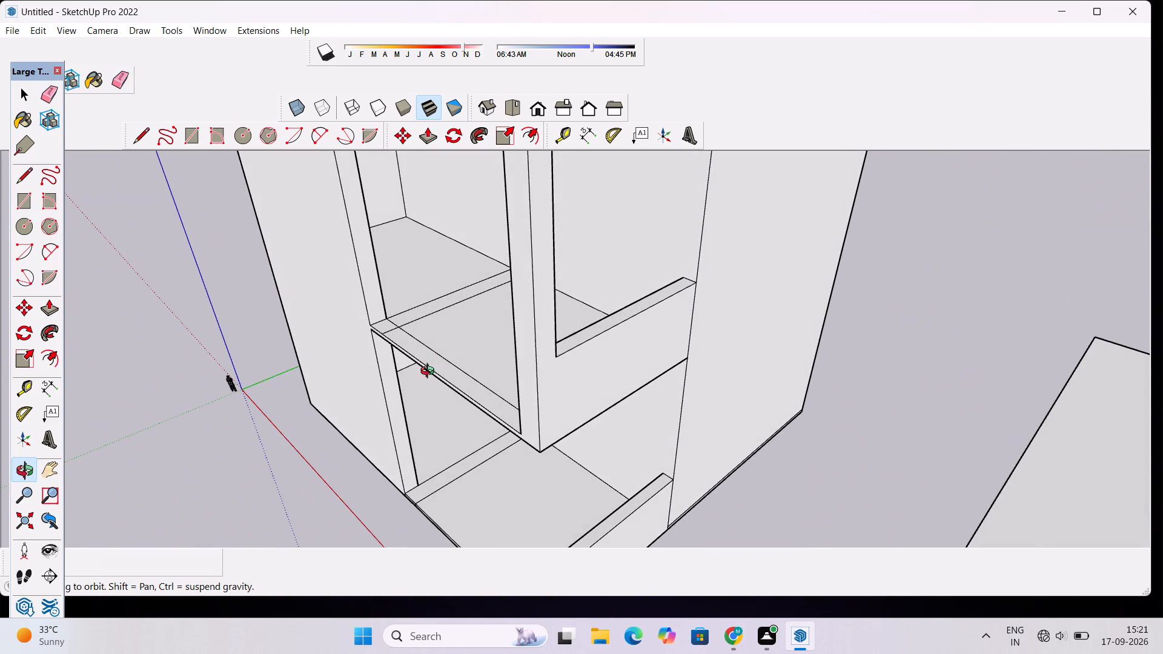
pyautogui.scroll(-3, 429, 370)
pyautogui.moveTo(442, 353); pyautogui.dragTo(374, 444)
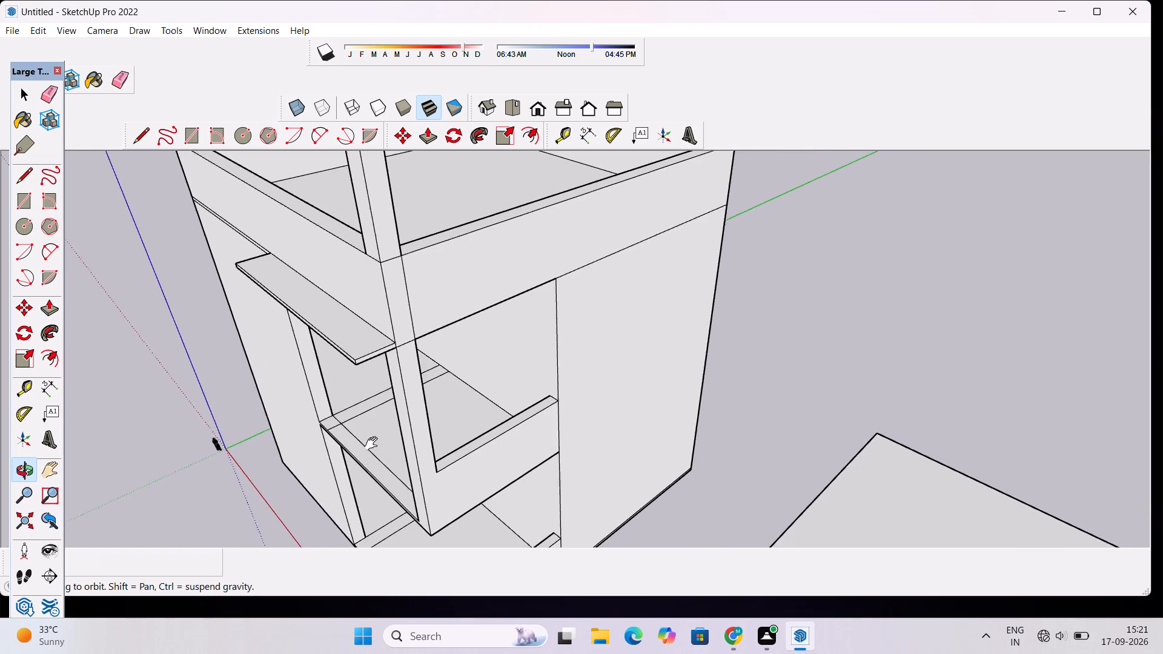
pyautogui.moveTo(374, 444); pyautogui.dragTo(489, 407)
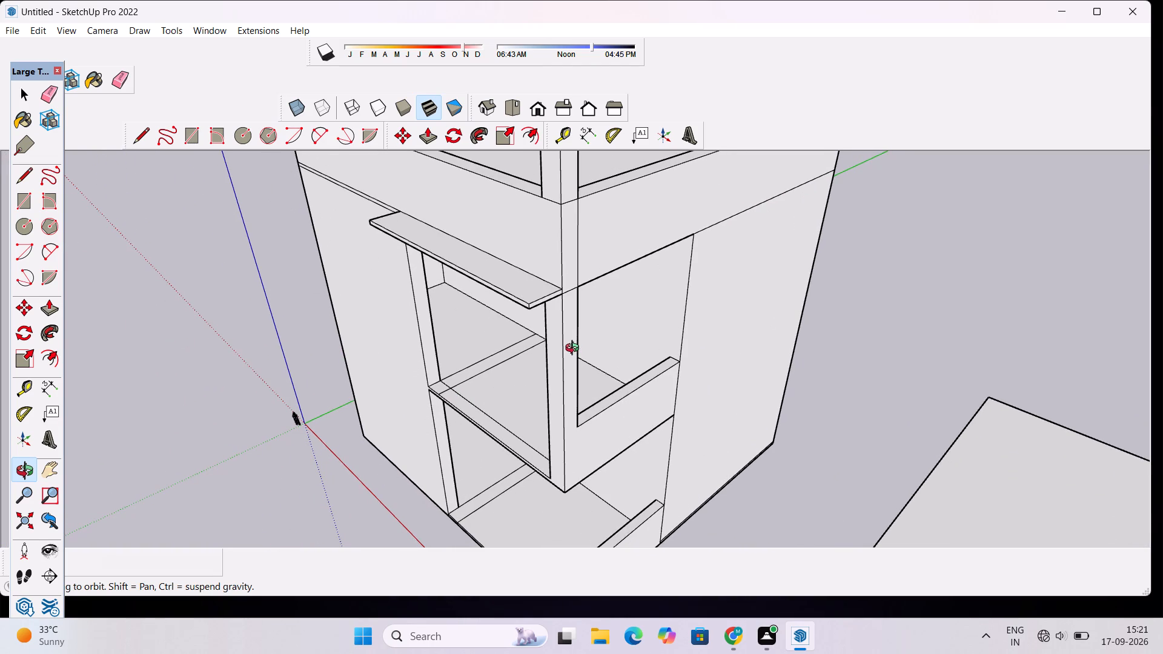
pyautogui.scroll(-5, 575, 349)
pyautogui.moveTo(349, 425); pyautogui.dragTo(534, 443)
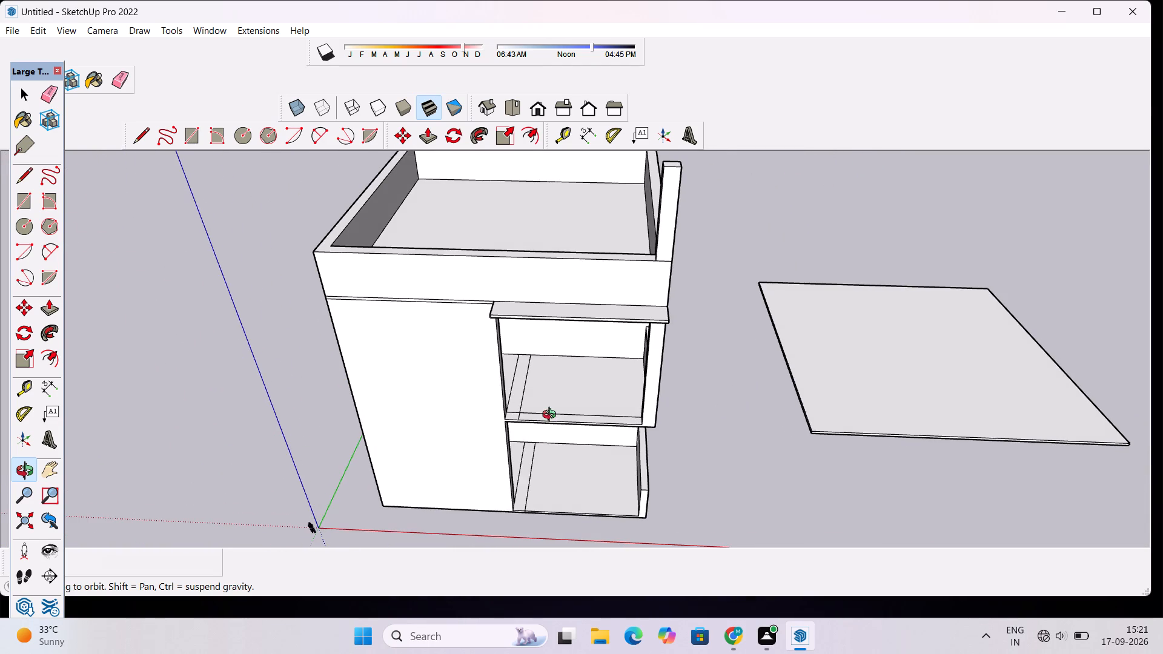
pyautogui.scroll(-2, 552, 416)
pyautogui.moveTo(540, 454); pyautogui.dragTo(565, 303)
pyautogui.scroll(2, 571, 363)
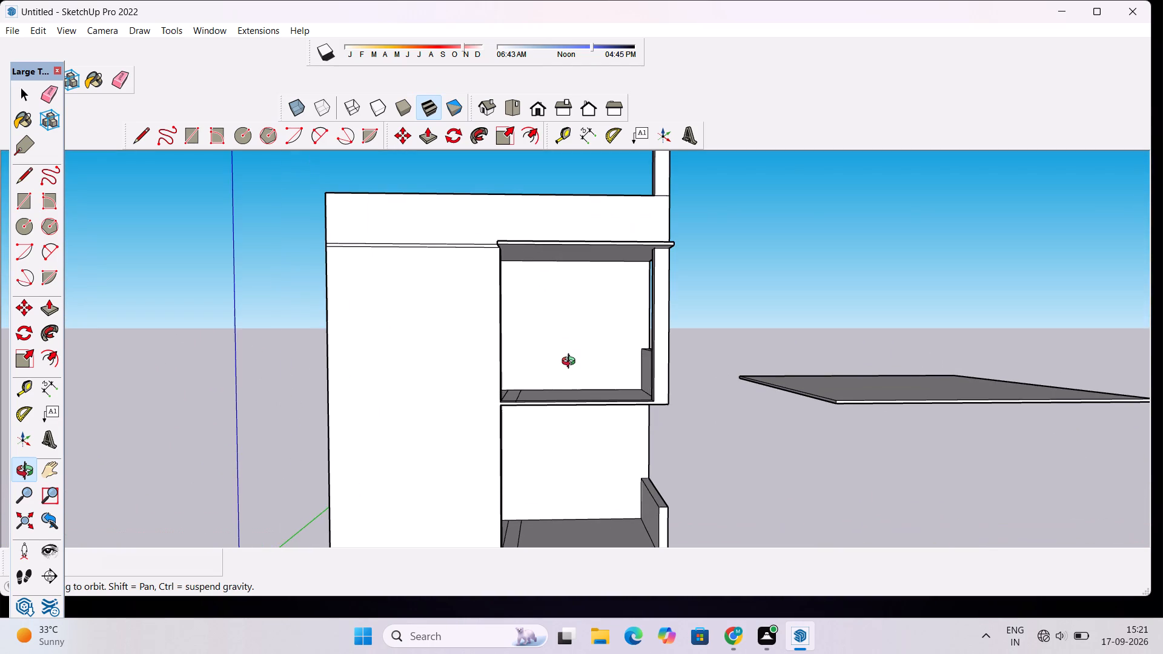
# Erase the short line crossing the front edge strip of the upper opening's floor, near its inner corner.
pyautogui.moveTo(581, 358); pyautogui.dragTo(558, 498)
pyautogui.scroll(8, 534, 438)
pyautogui.moveTo(537, 450); pyautogui.dragTo(544, 478)
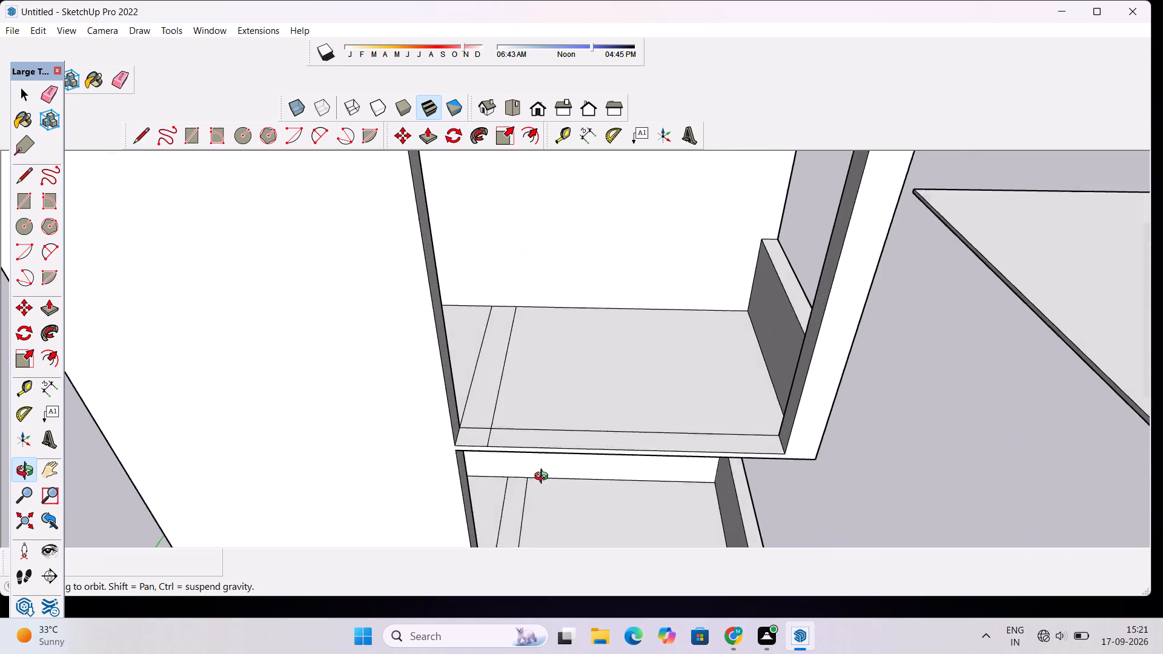
pyautogui.moveTo(544, 478); pyautogui.dragTo(546, 488)
pyautogui.scroll(3, 545, 486)
pyautogui.keyDown('shift'); pyautogui.moveTo(543, 479); pyautogui.dragTo(514, 480); pyautogui.keyUp('shift')
pyautogui.scroll(2, 513, 480)
pyautogui.moveTo(513, 480); pyautogui.dragTo(535, 487)
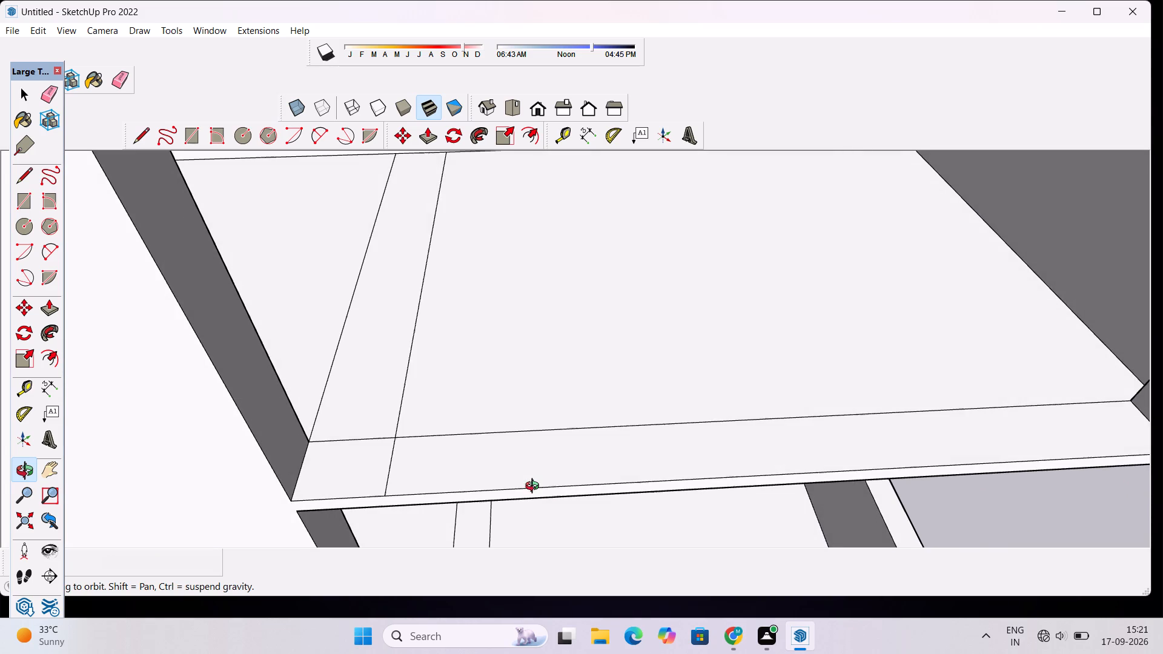
pyautogui.press('e')
pyautogui.click(397, 475)
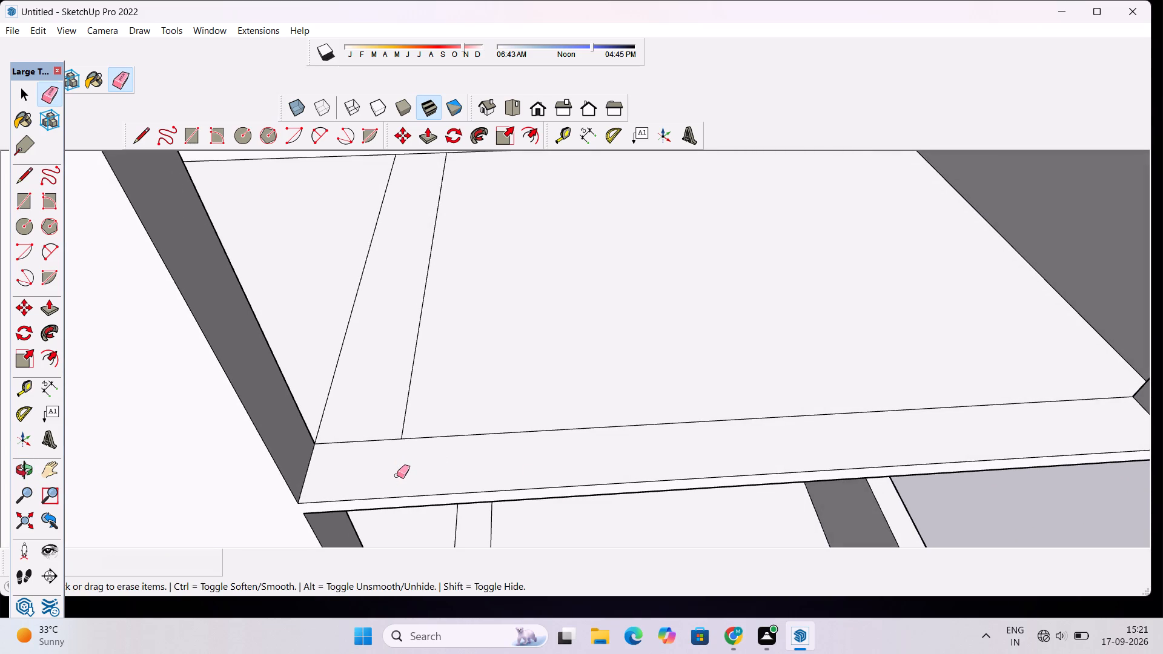
# Pull the front edge strip of the upper opening's floor up 14' as a low front wall.
pyautogui.press('p')
pyautogui.click(397, 475)
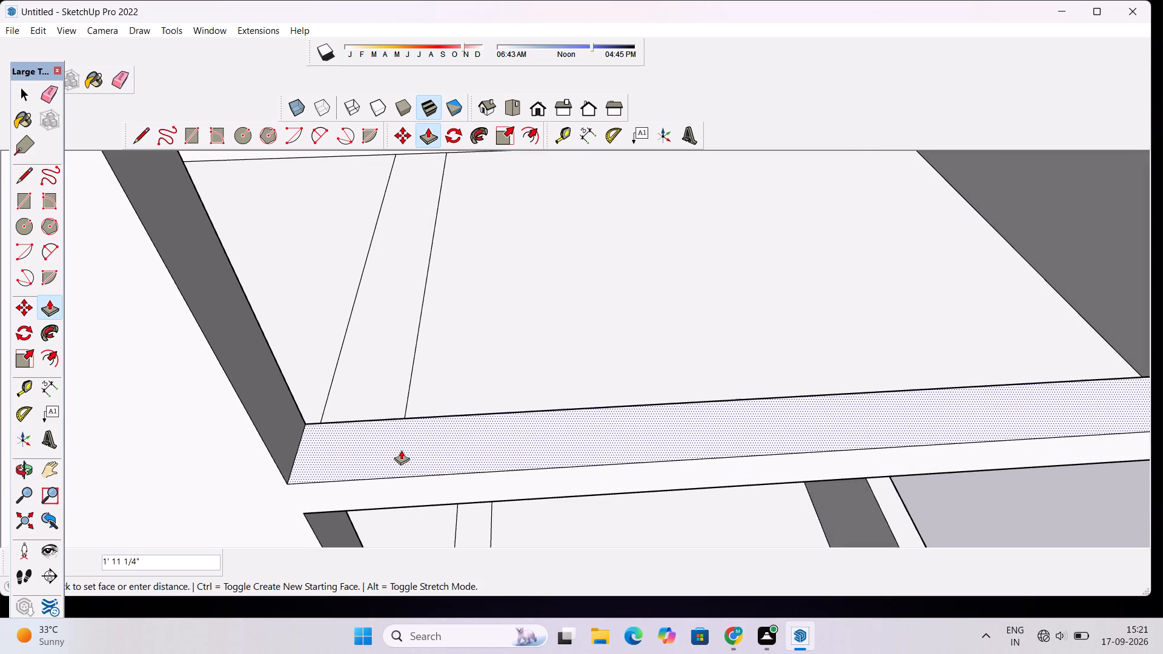
pyautogui.scroll(-4, 401, 450)
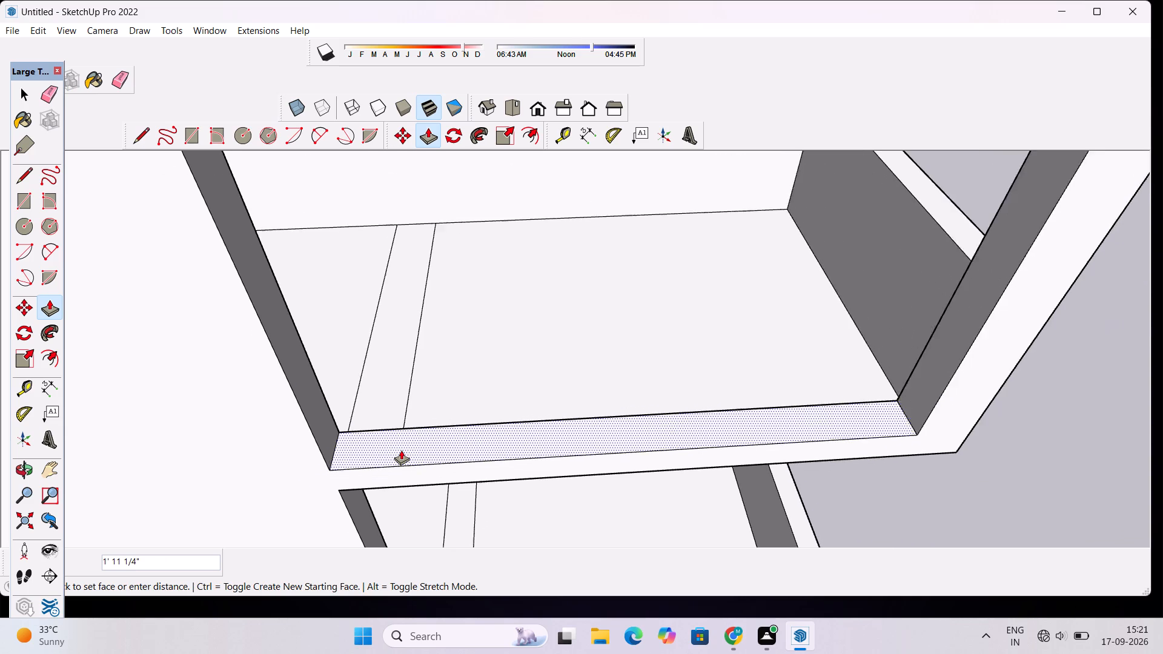
pyautogui.scroll(-5, 401, 450)
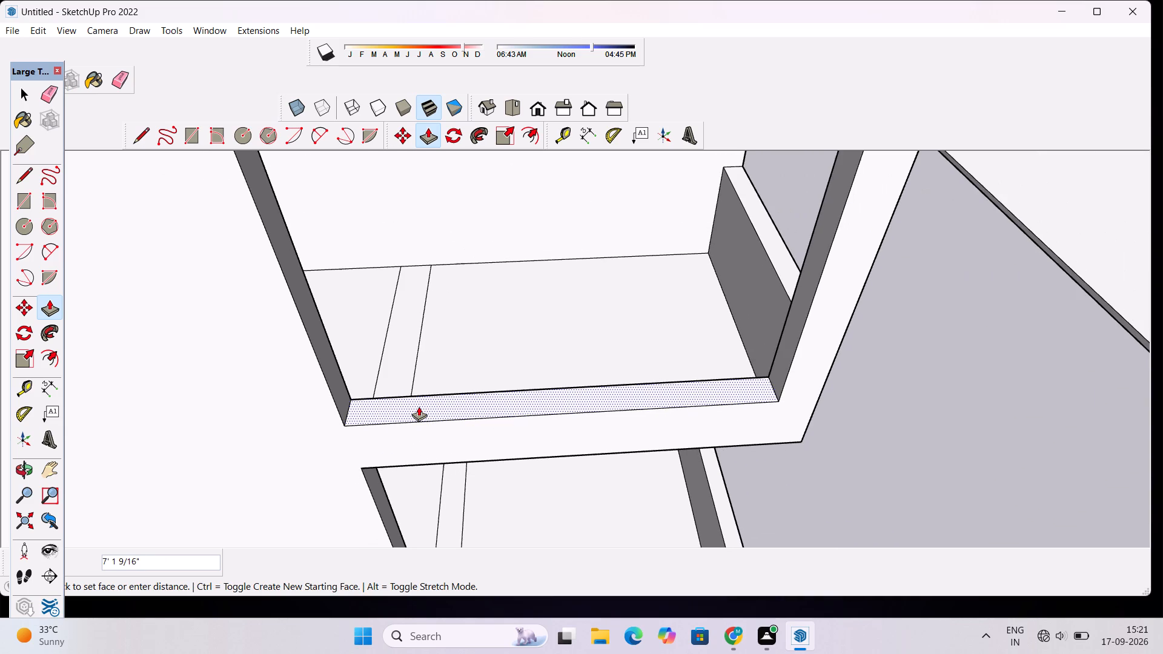
pyautogui.scroll(-6, 422, 396)
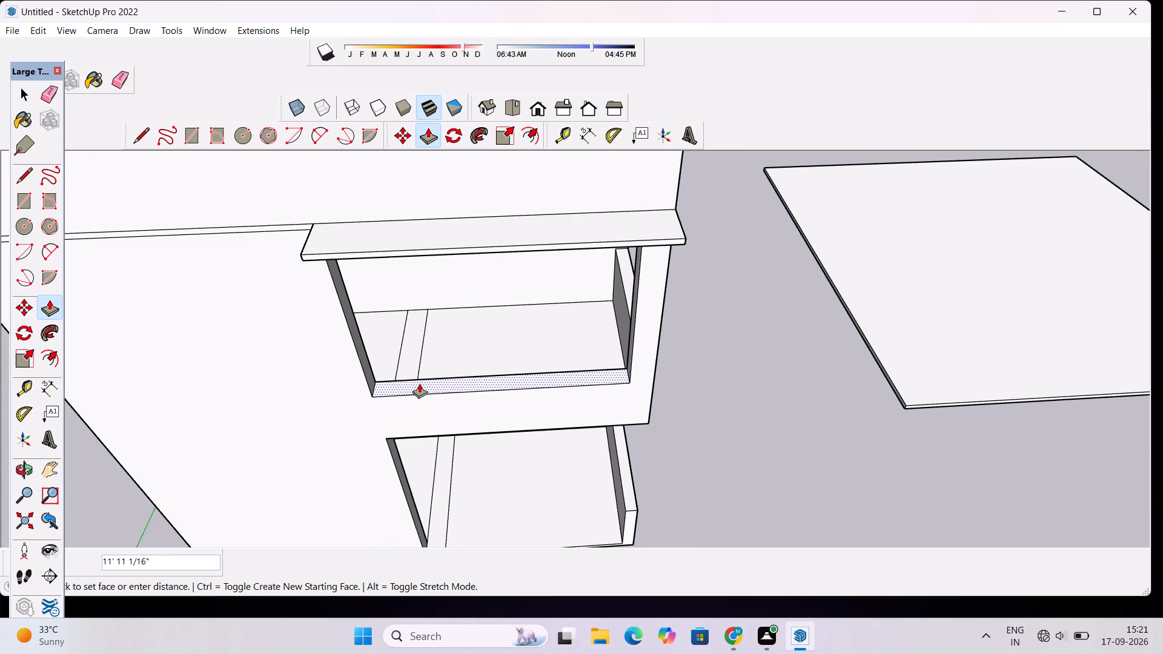
pyautogui.write("14'")
pyautogui.press('Return')
# Examine the raised low wall and the lower opening on the building's front from several angles.
pyautogui.press('o')
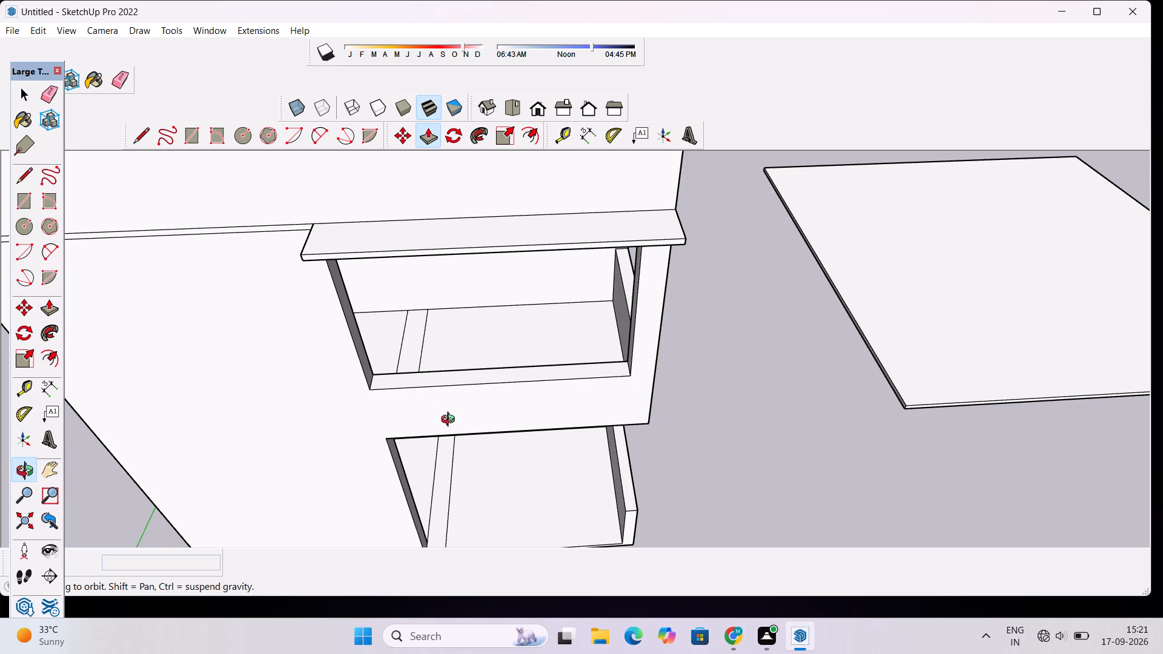
pyautogui.moveTo(459, 451); pyautogui.dragTo(451, 337)
pyautogui.scroll(-5, 454, 326)
pyautogui.moveTo(588, 383); pyautogui.dragTo(511, 391)
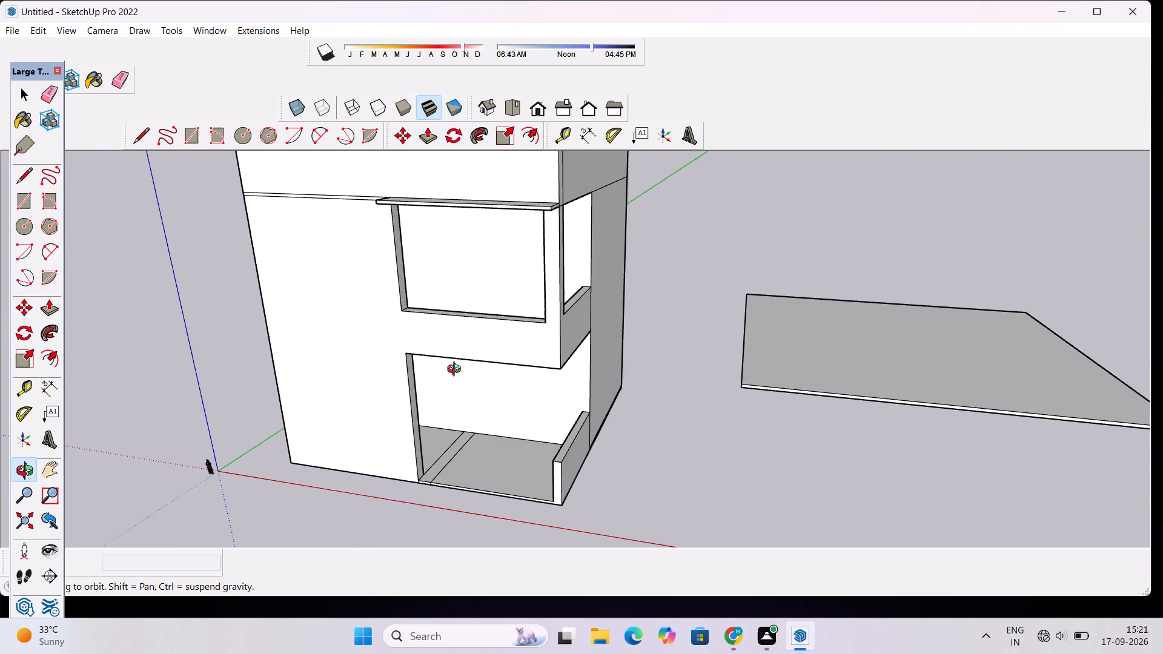
pyautogui.scroll(4, 457, 371)
pyautogui.keyDown('shift'); pyautogui.moveTo(461, 360); pyautogui.dragTo(548, 375); pyautogui.keyUp('shift')
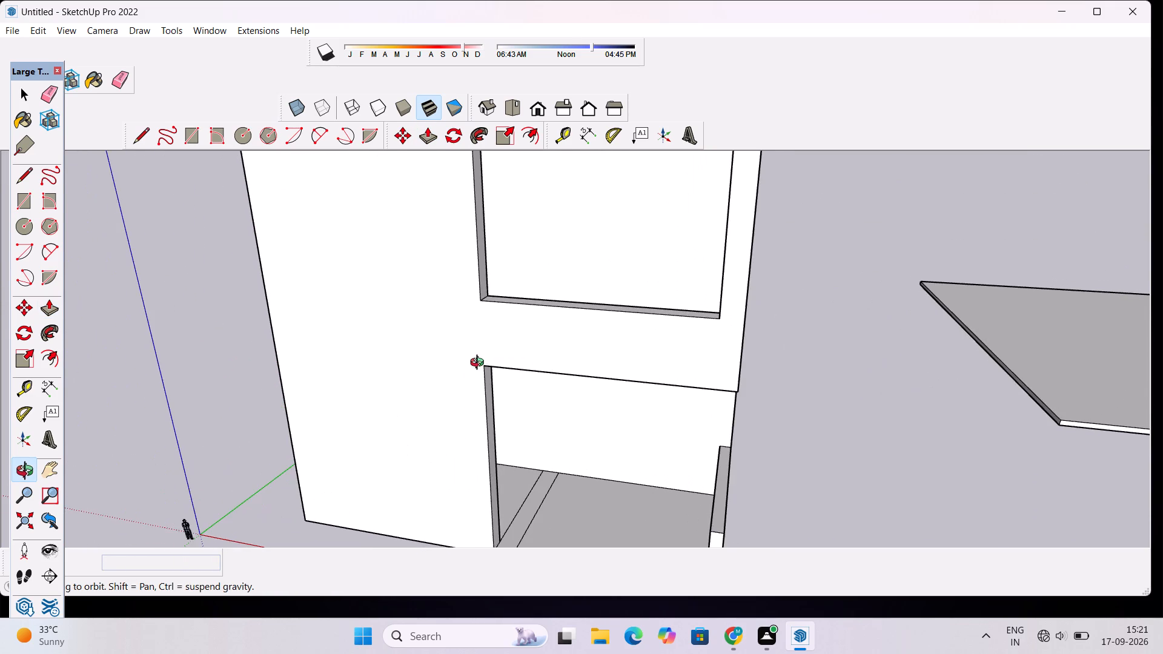
pyautogui.moveTo(482, 365); pyautogui.dragTo(558, 368)
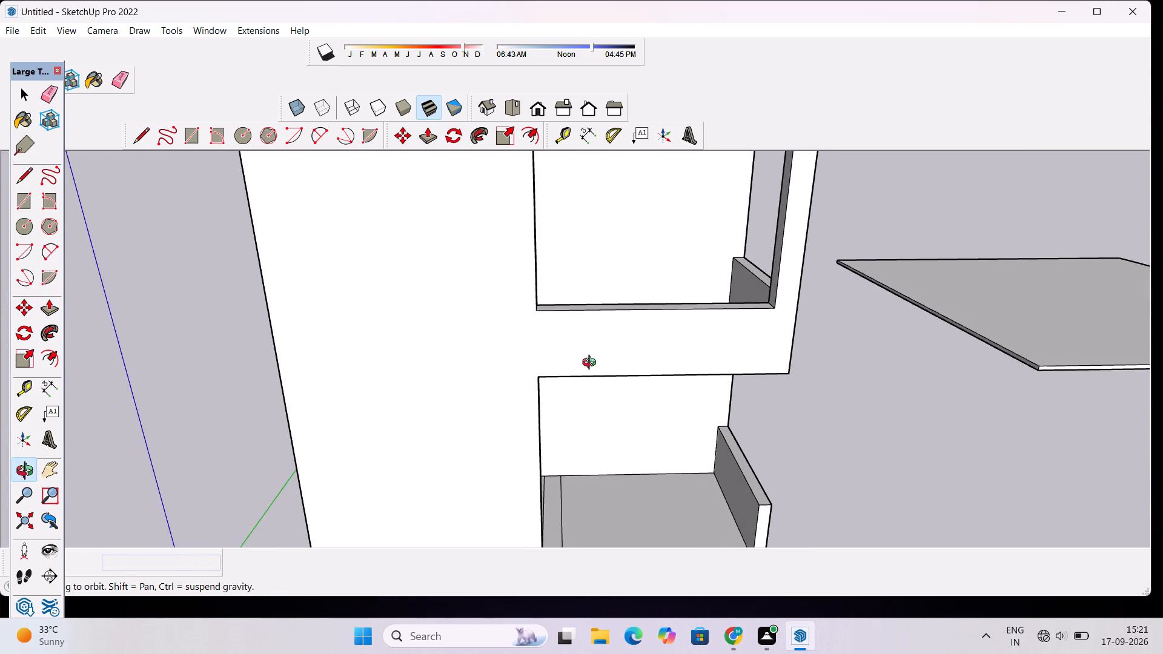
pyautogui.keyDown('shift'); pyautogui.moveTo(654, 370); pyautogui.dragTo(622, 370); pyautogui.keyUp('shift')
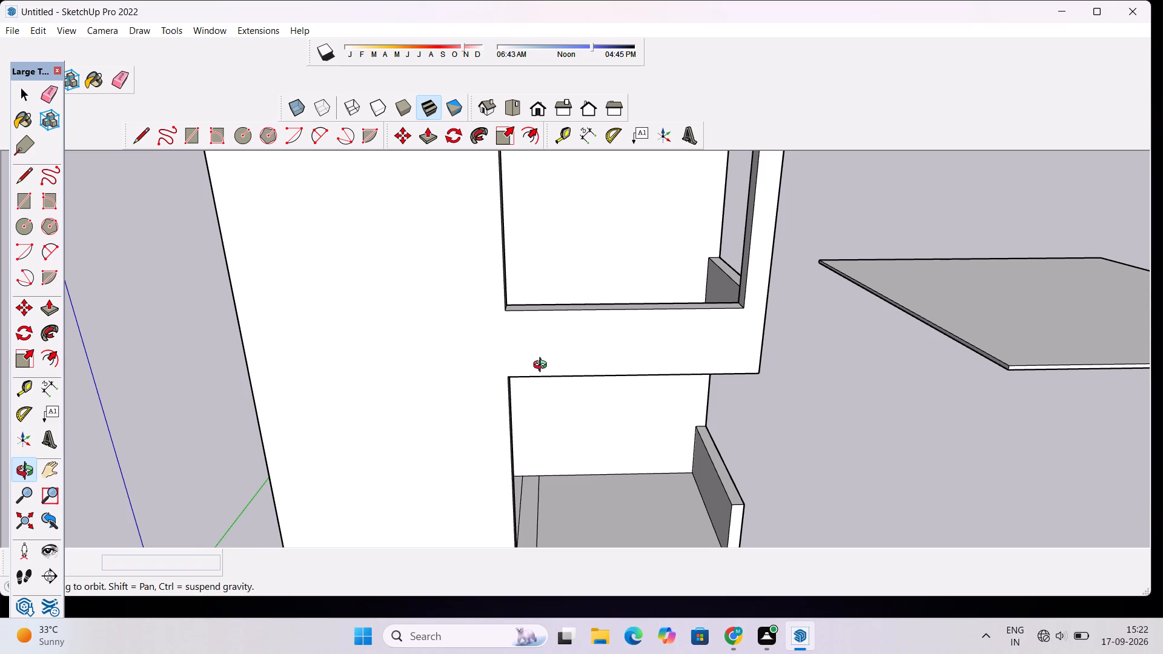
pyautogui.moveTo(604, 393); pyautogui.dragTo(569, 398)
pyautogui.scroll(2, 463, 394)
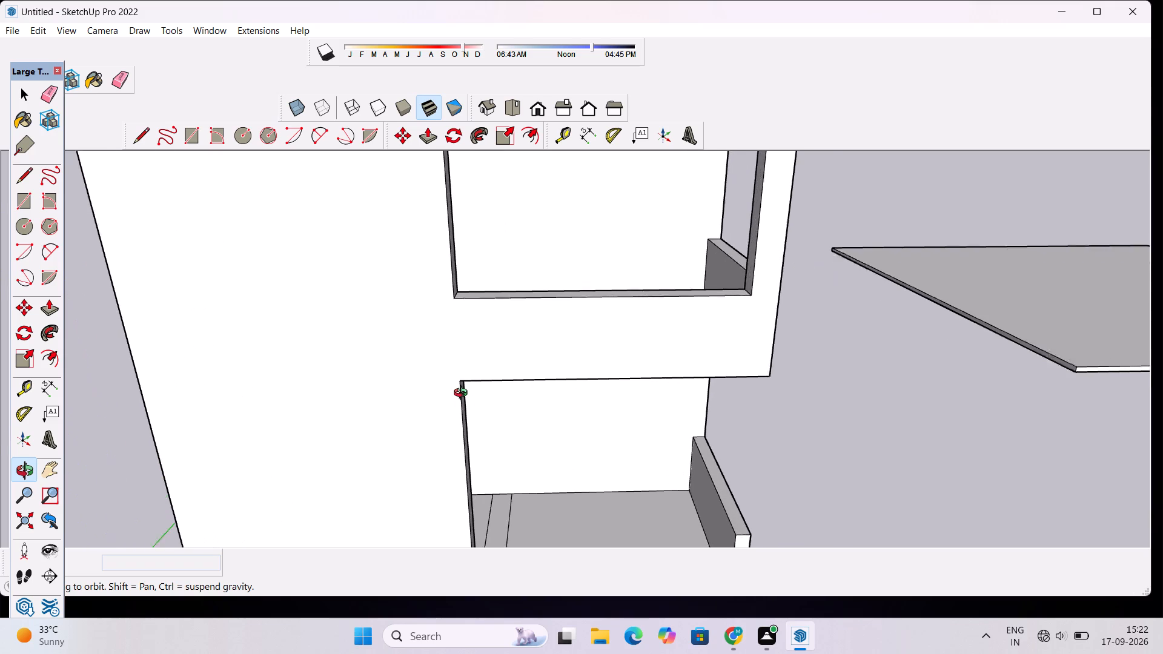
pyautogui.scroll(1, 463, 394)
pyautogui.scroll(-12, 462, 393)
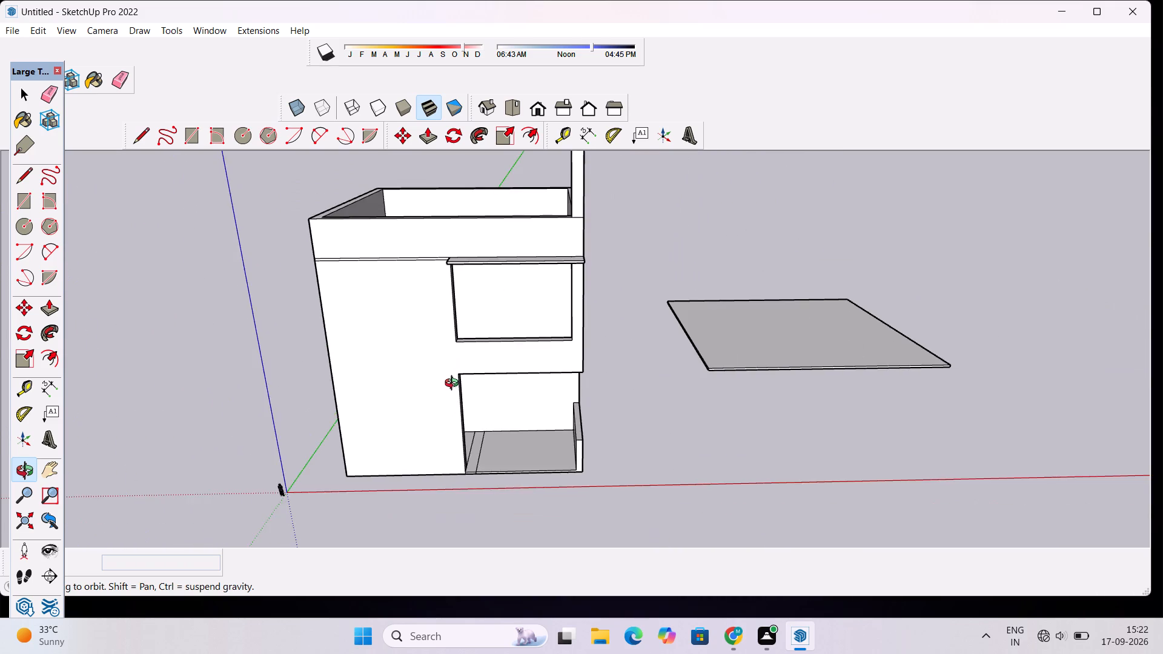
# Draw a 10' horizontal line from the lower front opening's top inner corner across the solid wall.
pyautogui.scroll(8, 454, 385)
pyautogui.keyDown('shift'); pyautogui.moveTo(456, 374); pyautogui.dragTo(452, 341); pyautogui.keyUp('shift')
pyautogui.keyDown('shift'); pyautogui.scroll(4, 452, 334); pyautogui.keyUp('shift')
pyautogui.moveTo(454, 334); pyautogui.dragTo(438, 346)
pyautogui.scroll(2, 438, 346)
pyautogui.press('l')
pyautogui.scroll(2, 439, 347)
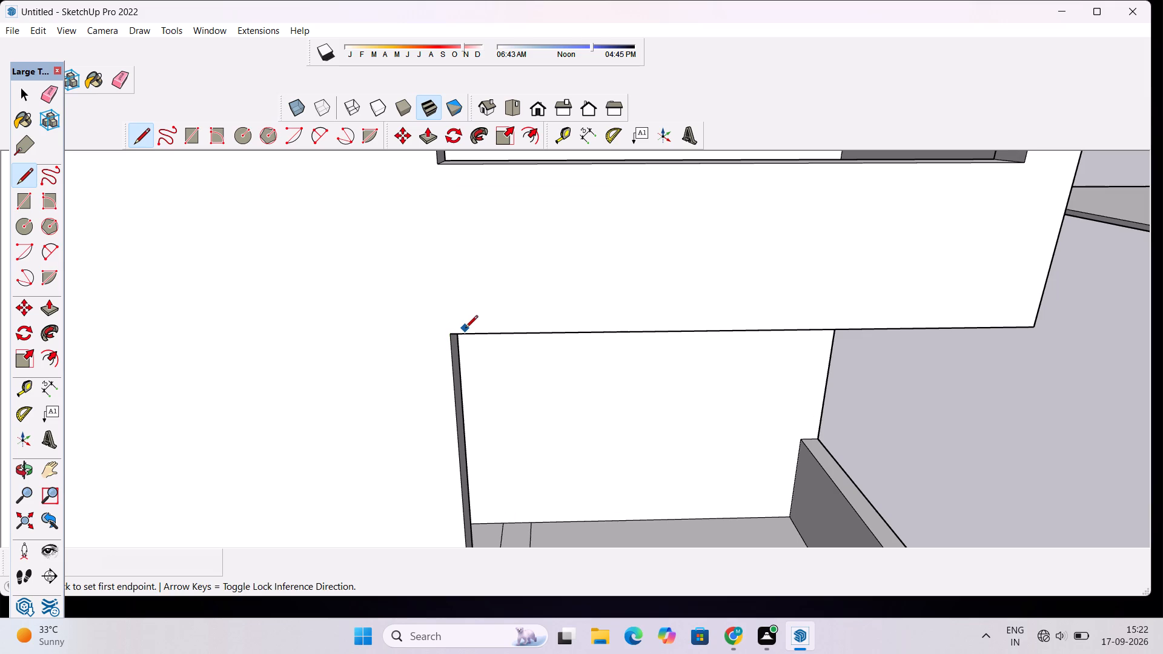
pyautogui.click(451, 334)
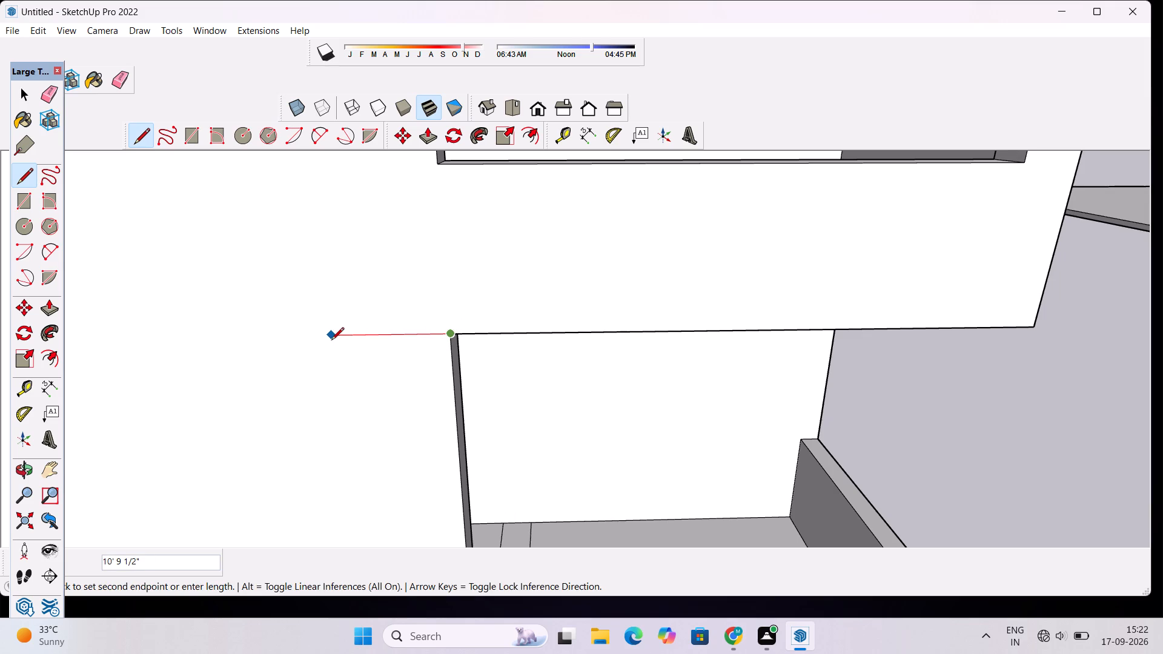
pyautogui.scroll(-6, 331, 341)
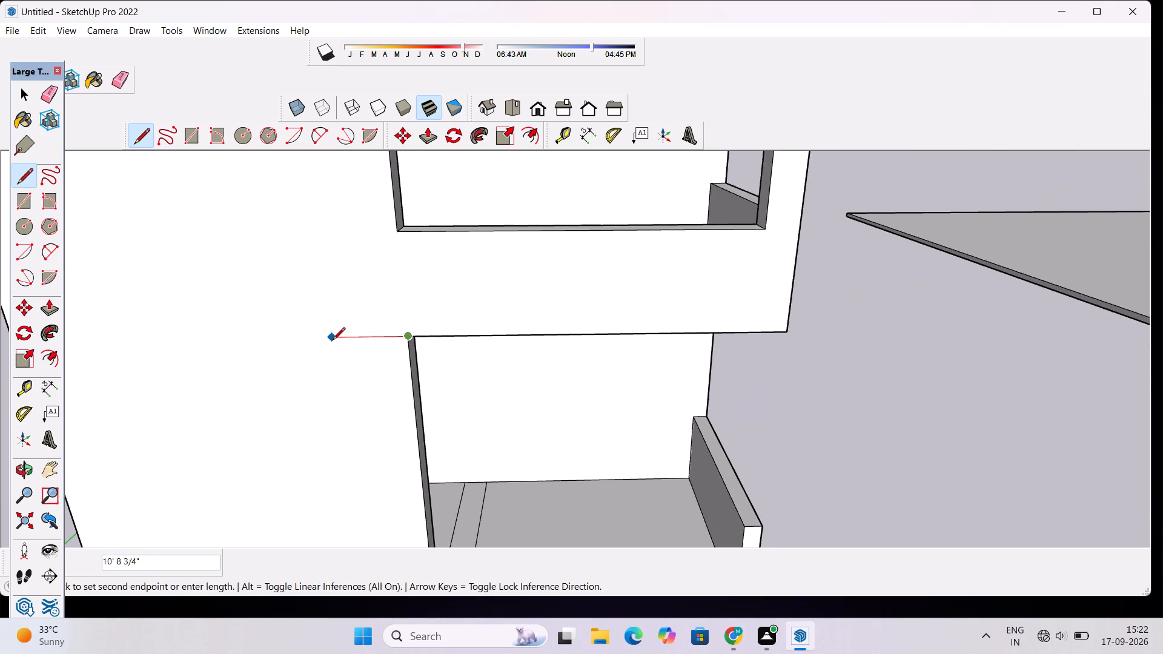
pyautogui.scroll(3, 335, 342)
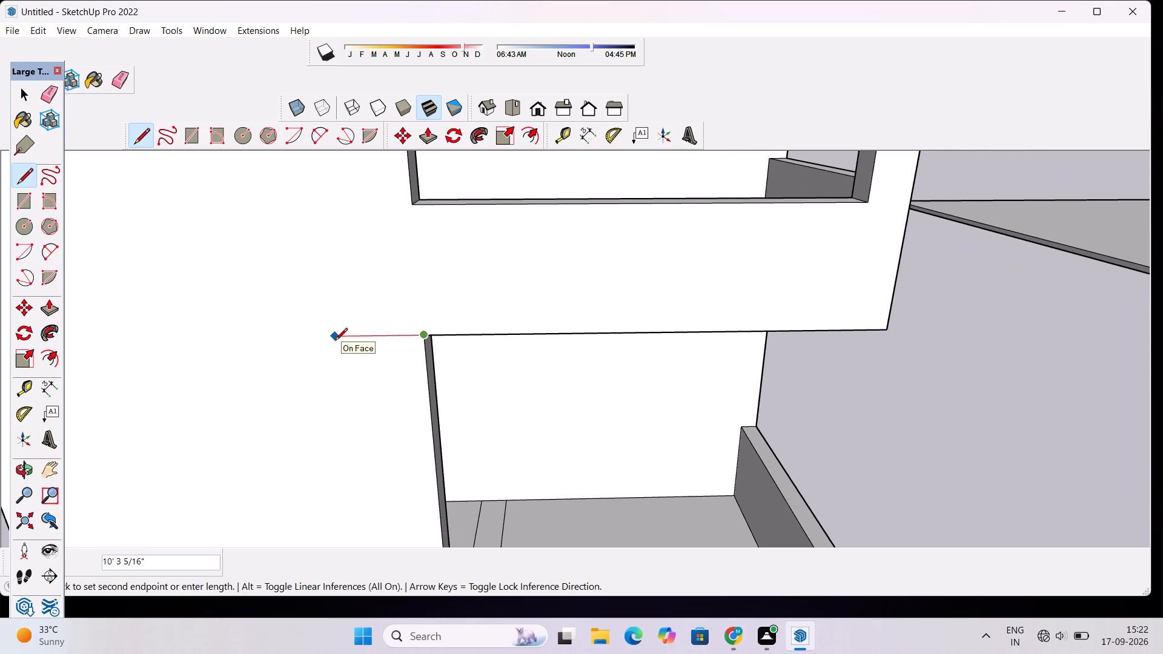
pyautogui.write("10'")
pyautogui.press('Return')
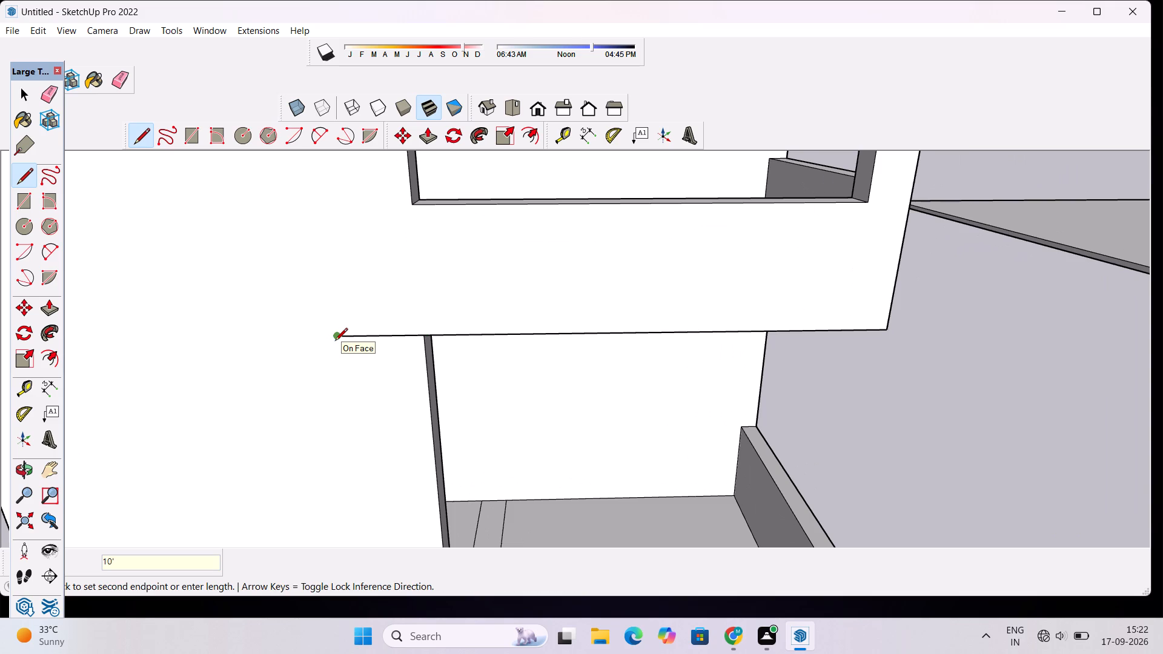
# Close a strip above the lower opening with a 2' vertical line and a 65' horizontal line to the wall's outer edge.
pyautogui.scroll(1, 341, 340)
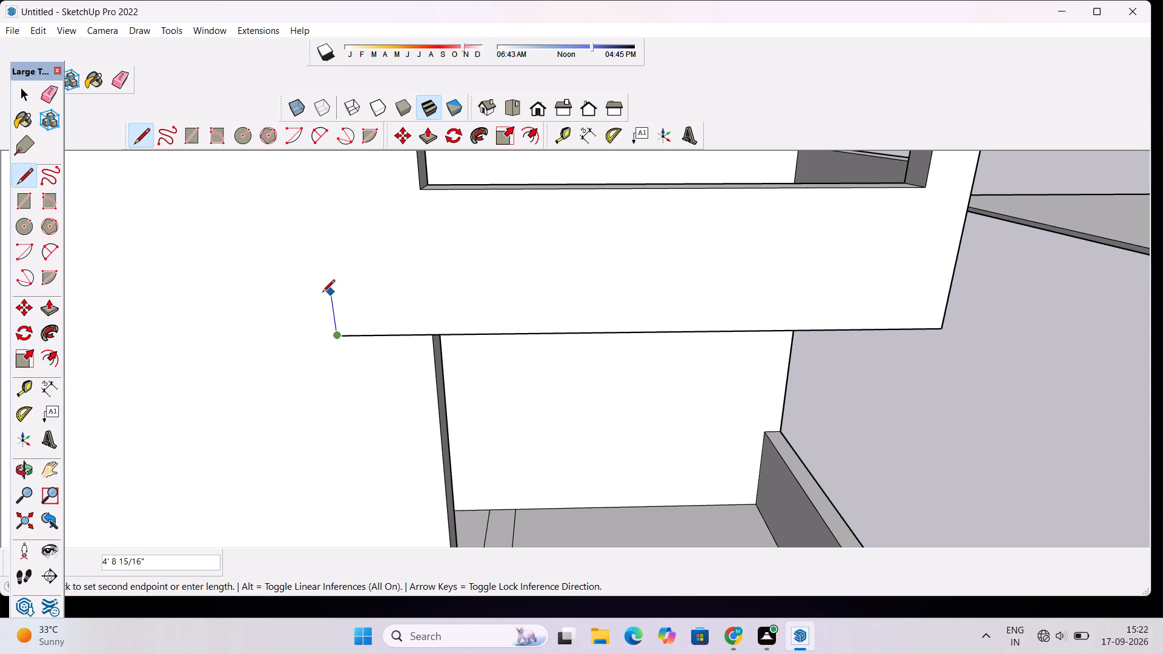
pyautogui.write("2'")
pyautogui.press('Return')
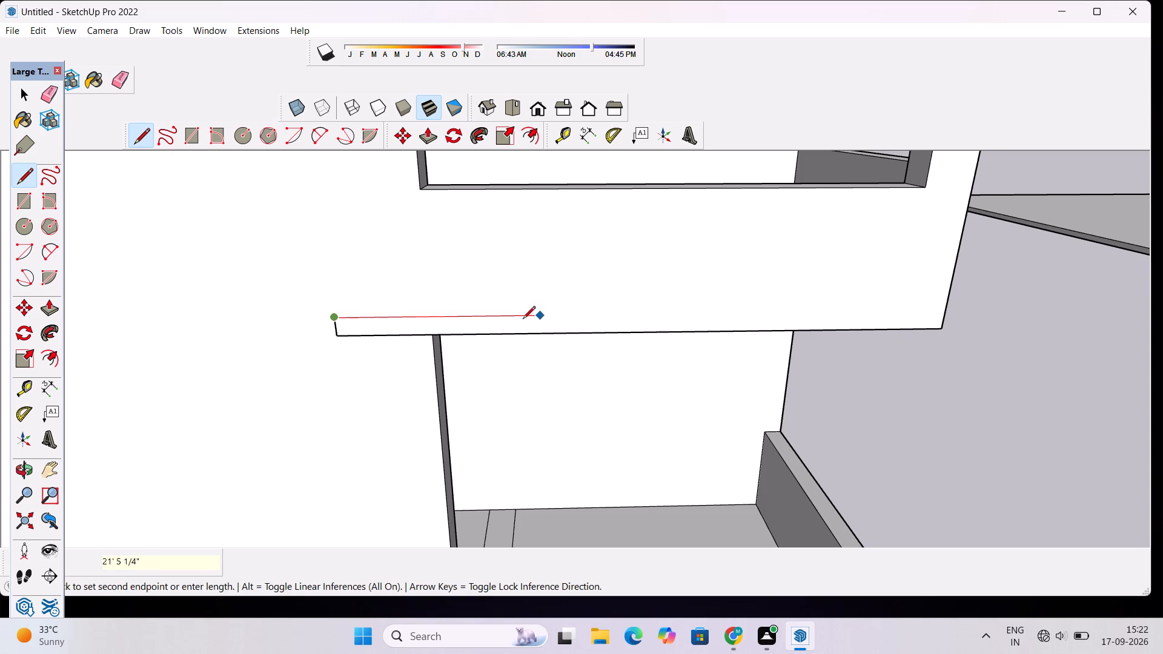
pyautogui.scroll(-6, 480, 317)
pyautogui.scroll(5, 750, 300)
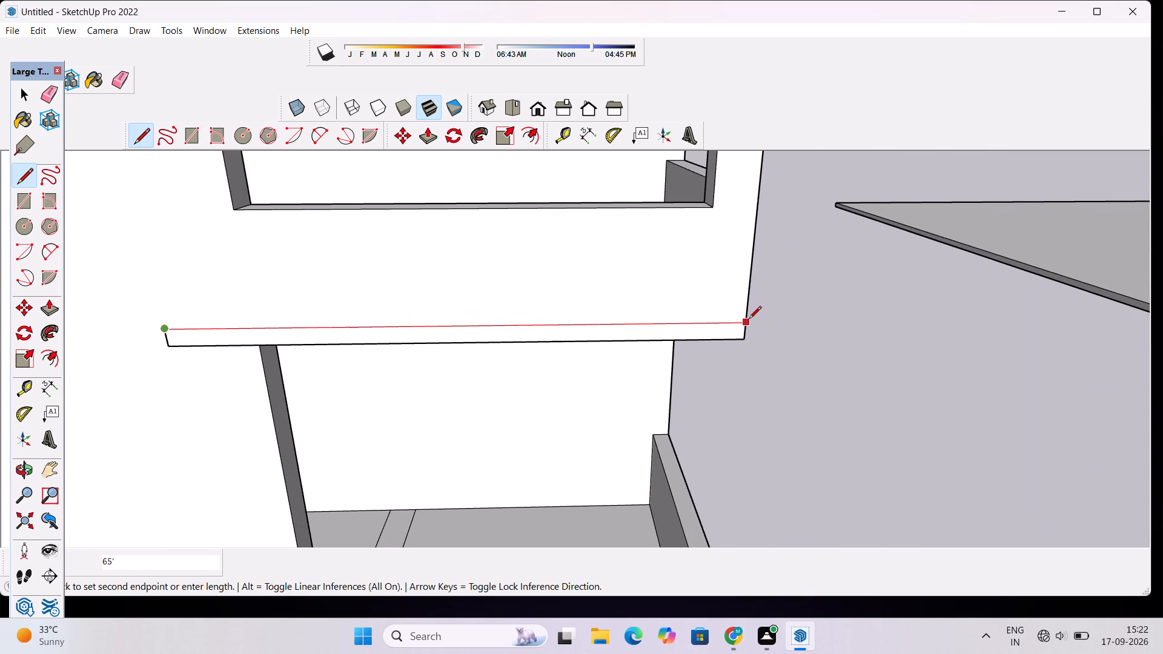
pyautogui.click(749, 320)
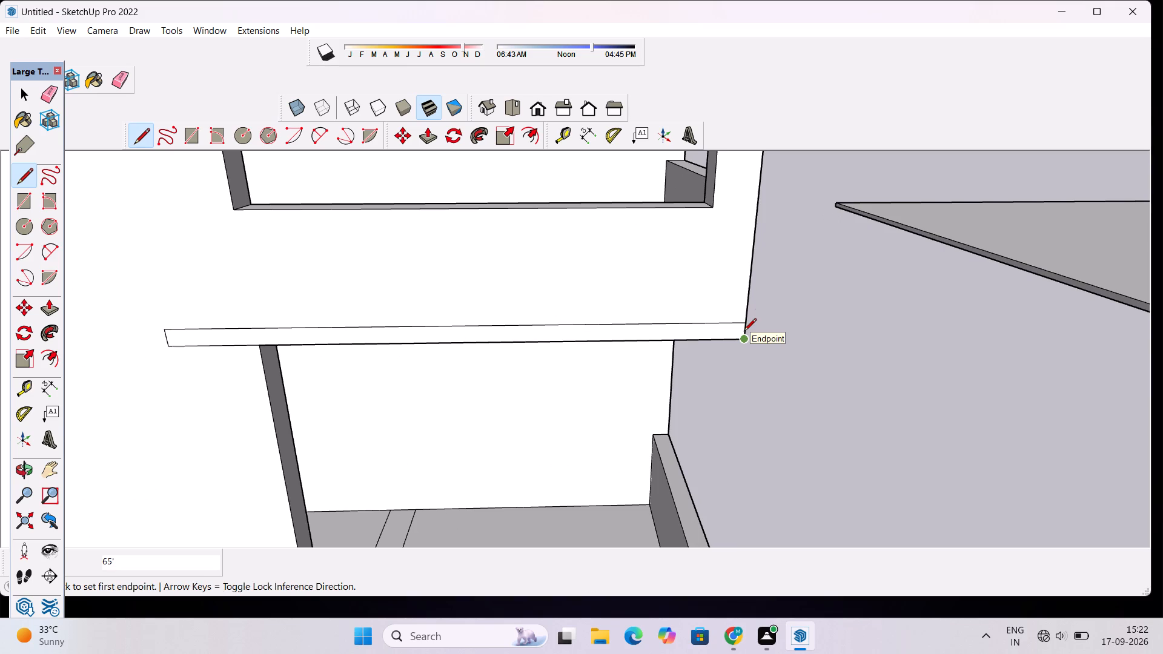
# Place horizontal guides along the upper front opening's bottom edge and 2' below it.
pyautogui.press('t')
pyautogui.scroll(-2, 741, 354)
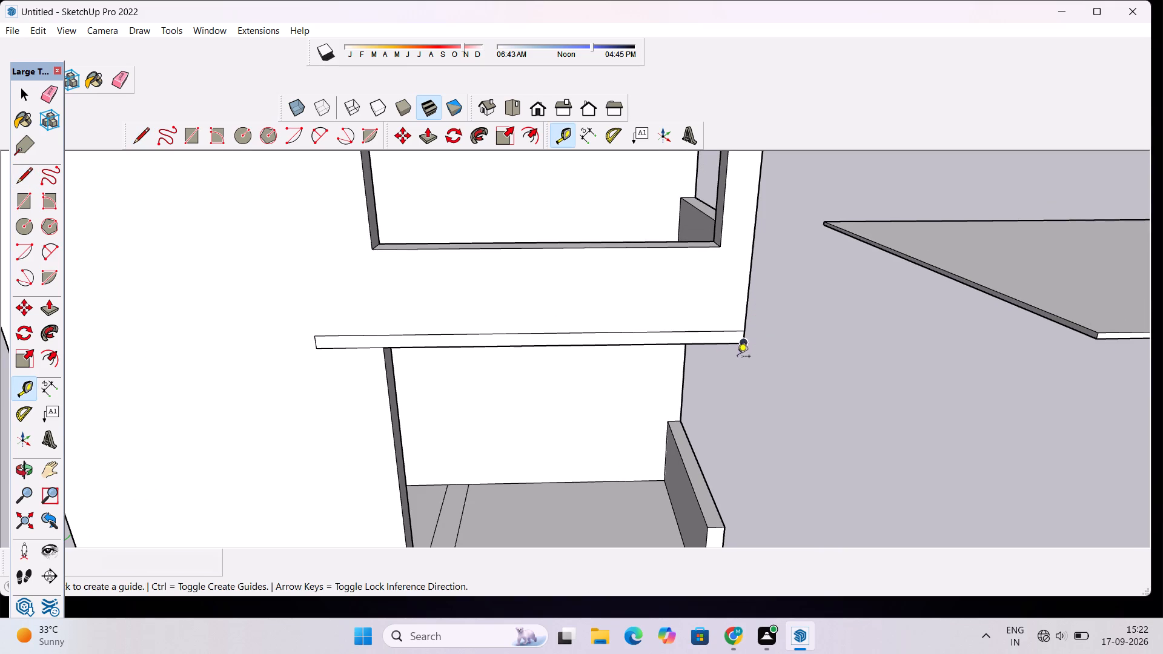
pyautogui.scroll(-3, 650, 329)
pyautogui.scroll(3, 575, 282)
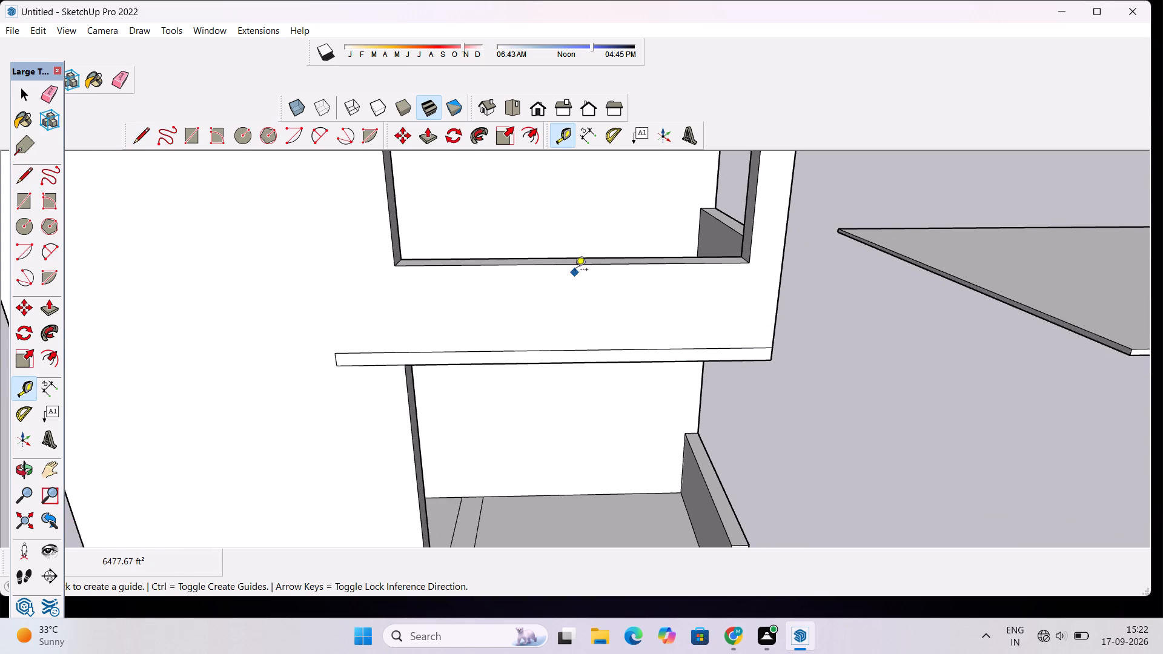
pyautogui.click(575, 268)
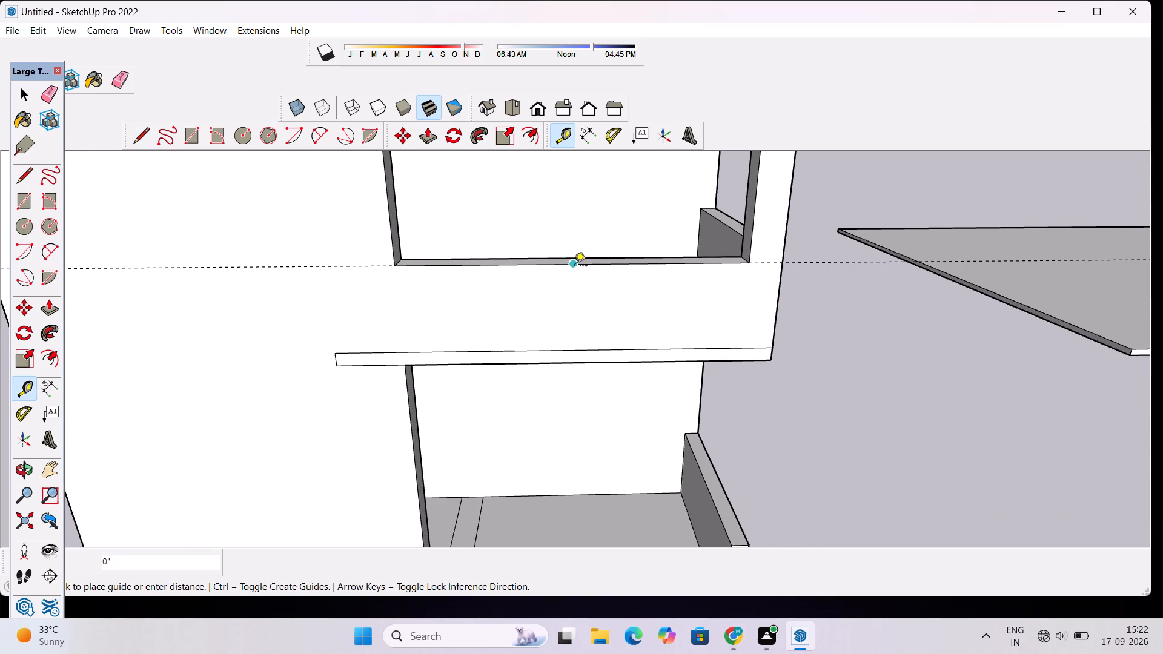
pyautogui.scroll(3, 568, 294)
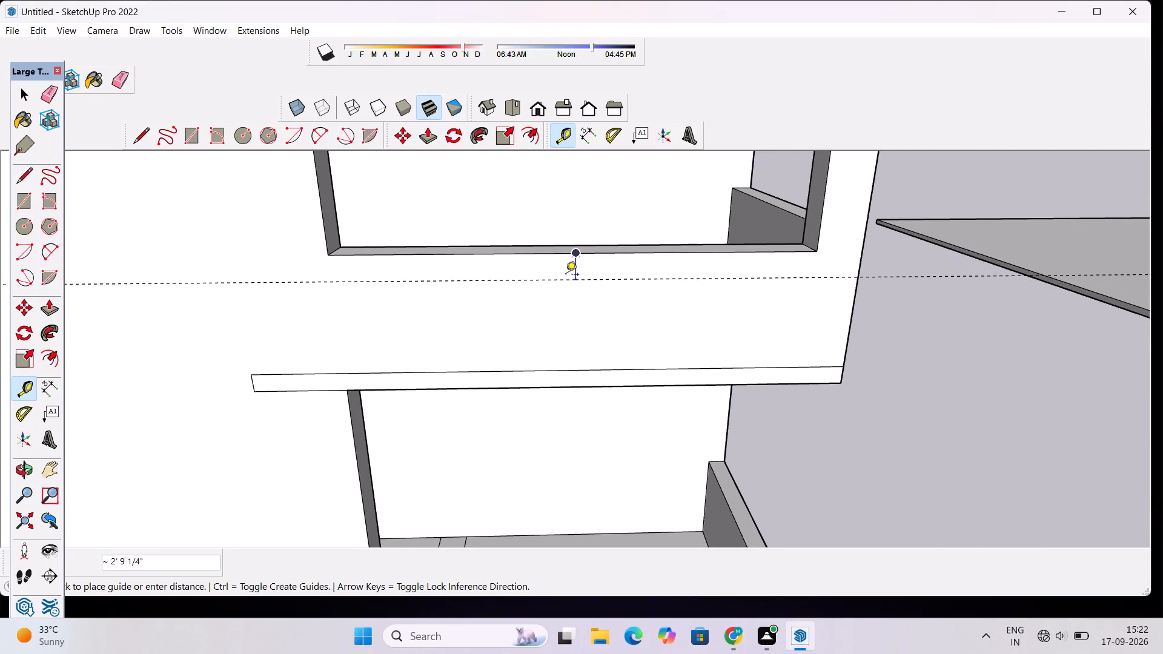
pyautogui.click(570, 251)
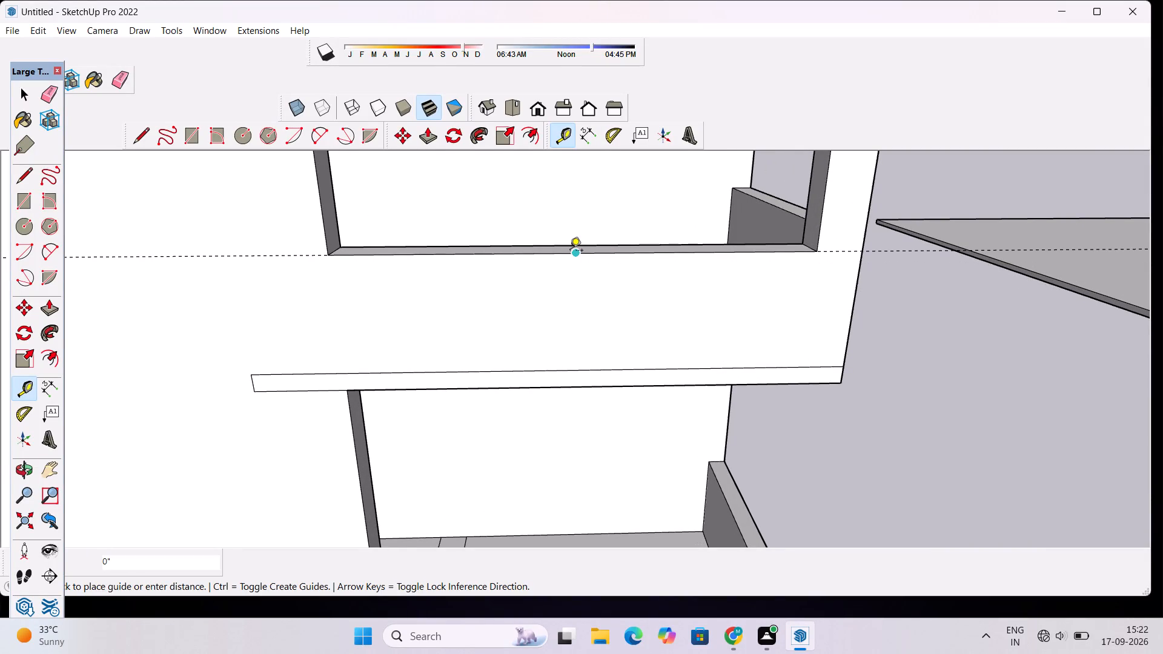
pyautogui.click(617, 256)
pyautogui.write("2'")
pyautogui.press('Return')
# Outline a 2' high, 65' long strip between the guides, from the wall's outer edge to 10' past the upper opening's inner corner.
pyautogui.press('l')
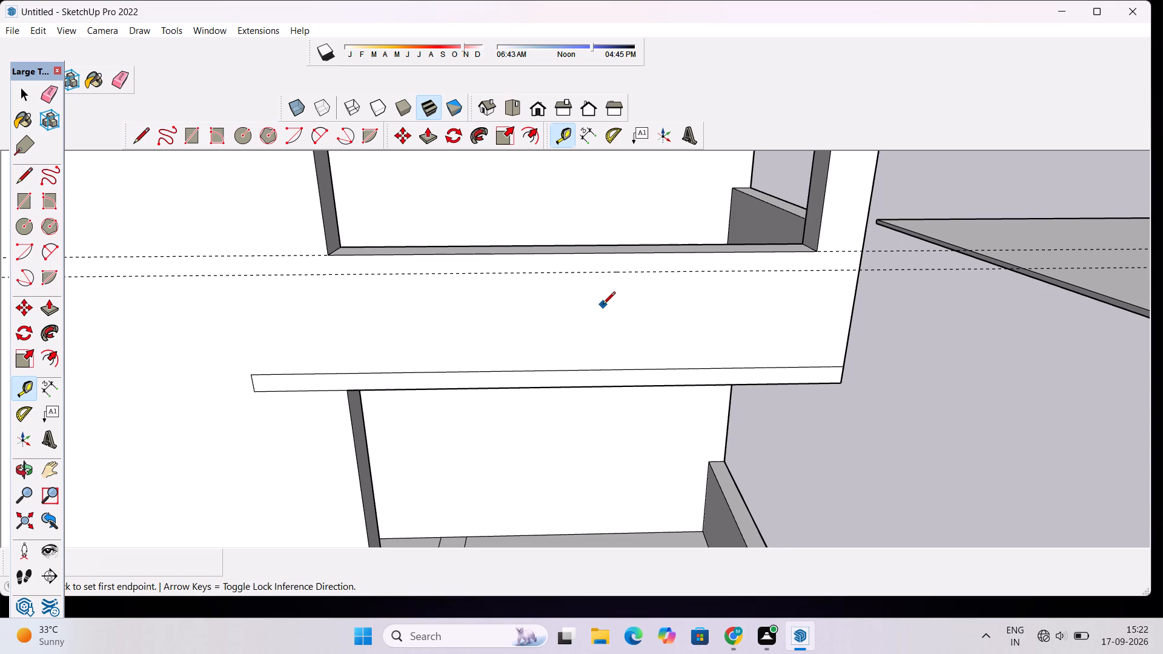
pyautogui.scroll(2, 858, 271)
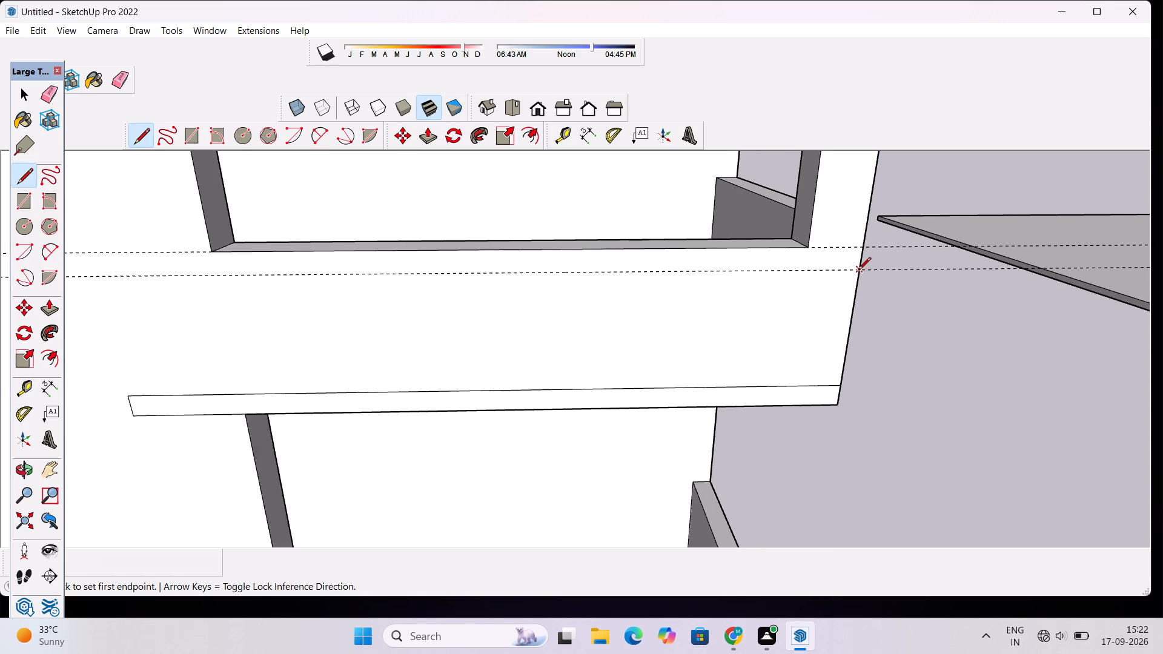
pyautogui.scroll(1, 858, 271)
pyautogui.click(803, 246)
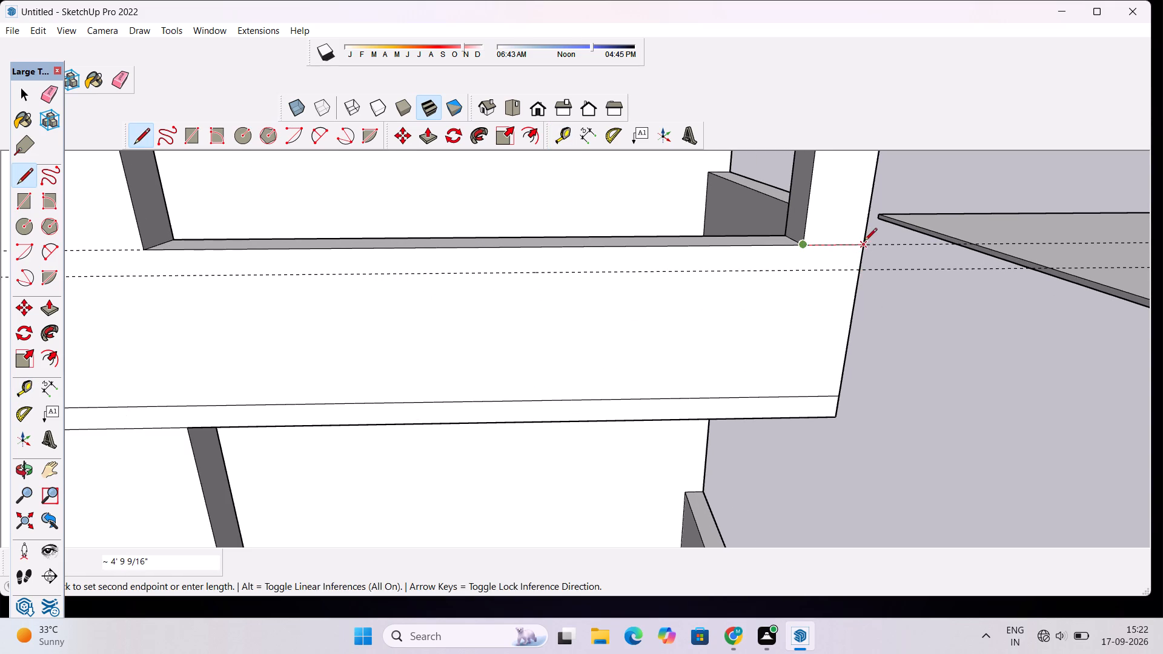
pyautogui.click(864, 242)
pyautogui.click(861, 272)
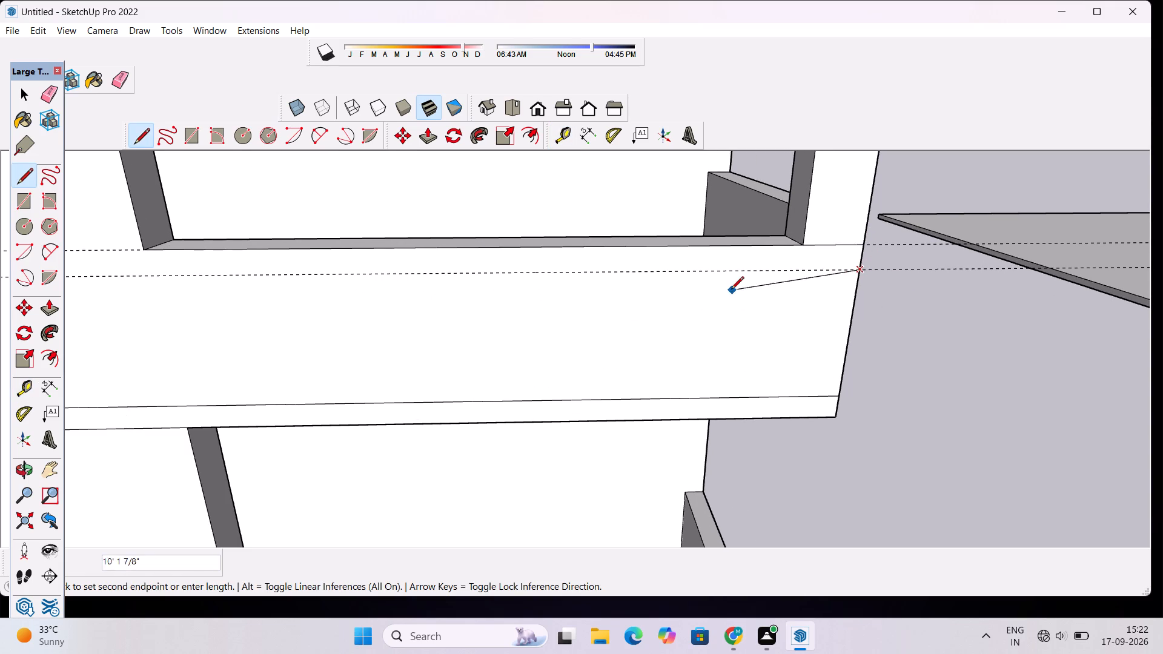
pyautogui.scroll(-9, 798, 272)
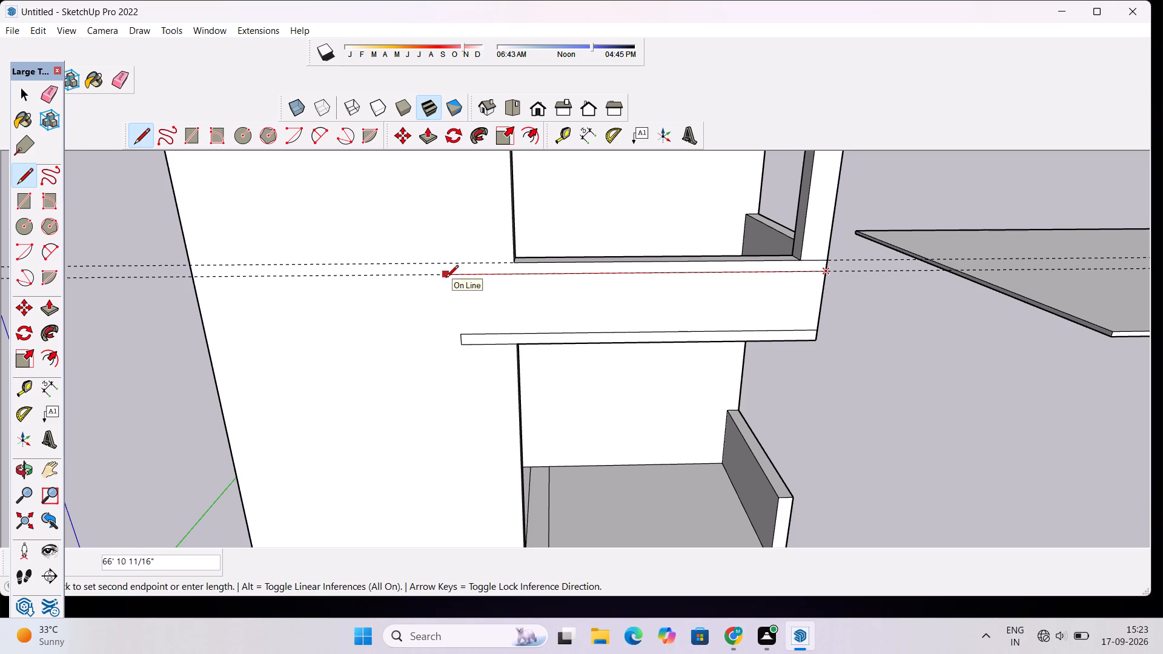
pyautogui.scroll(6, 454, 272)
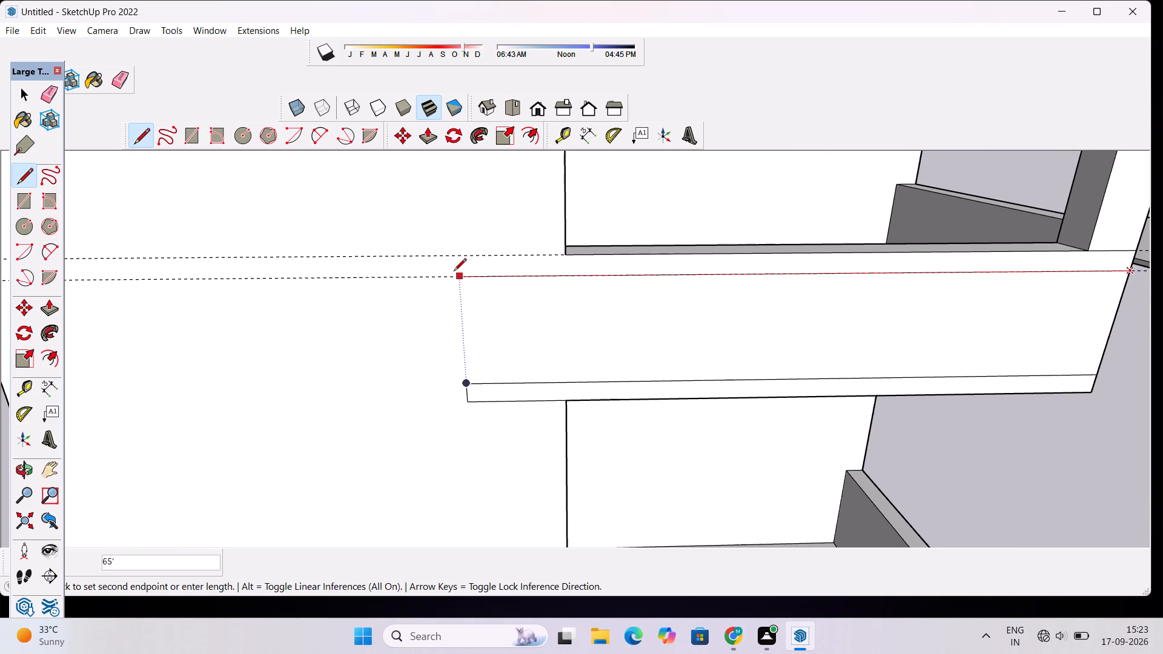
pyautogui.click(459, 277)
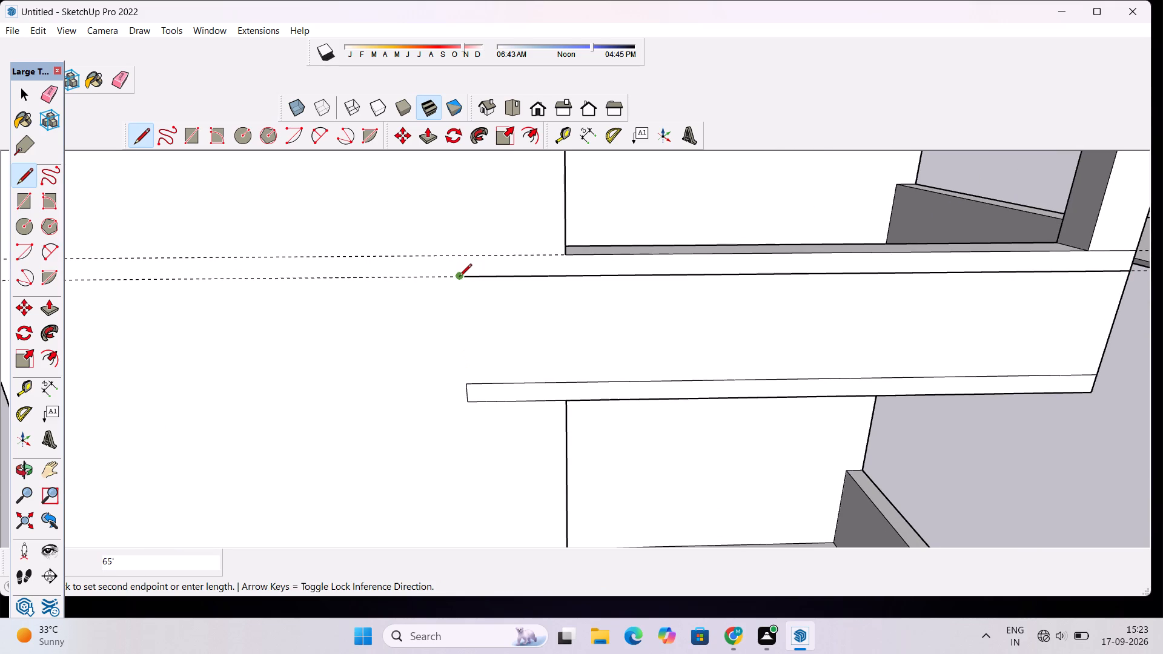
pyautogui.click(458, 259)
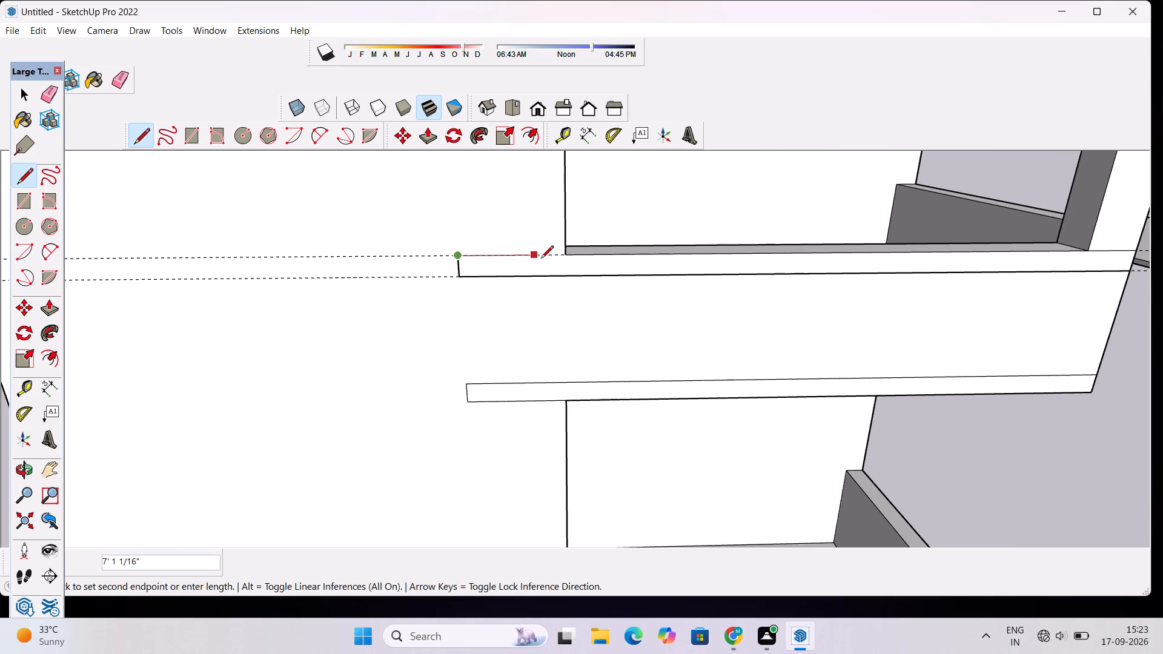
pyautogui.click(570, 258)
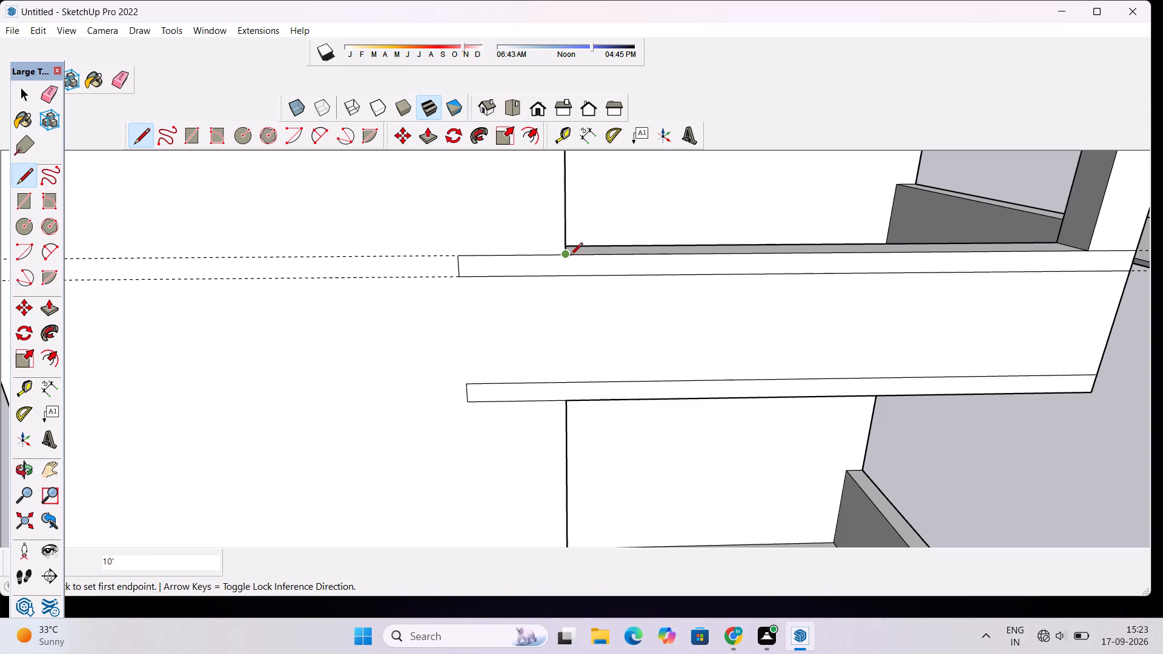
# Erase both horizontal guides beneath the upper opening.
pyautogui.press('space')
pyautogui.press('e')
pyautogui.scroll(-5, 502, 280)
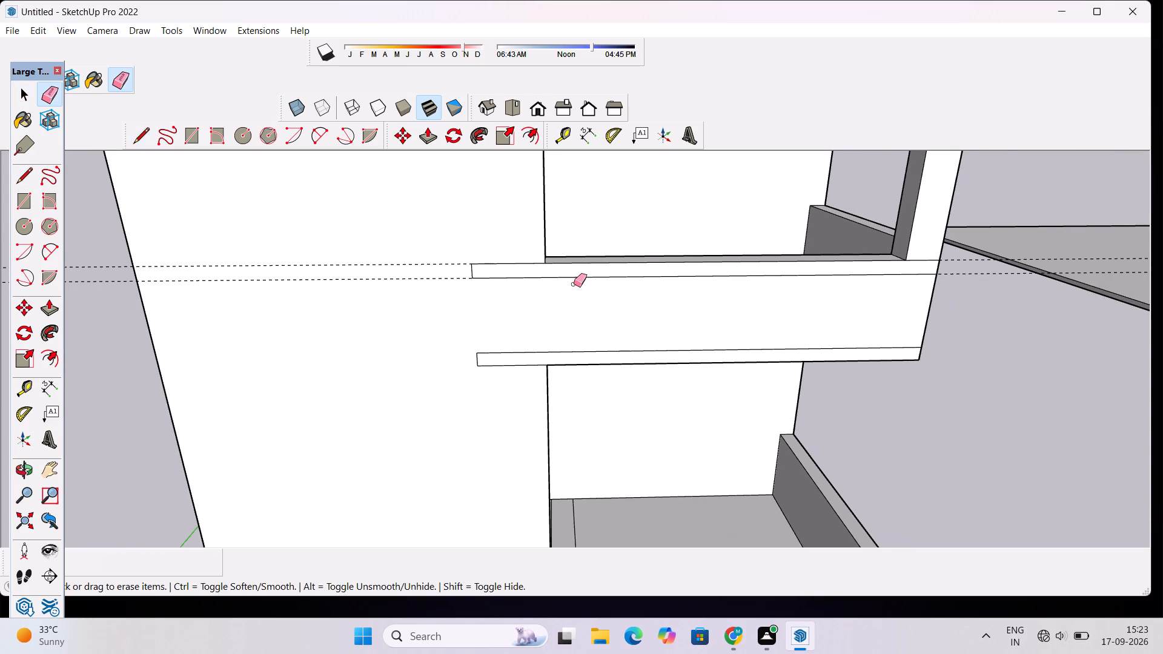
pyautogui.scroll(2, 574, 284)
pyautogui.press('o')
pyautogui.keyDown('shift'); pyautogui.moveTo(579, 286); pyautogui.dragTo(517, 300); pyautogui.keyUp('shift')
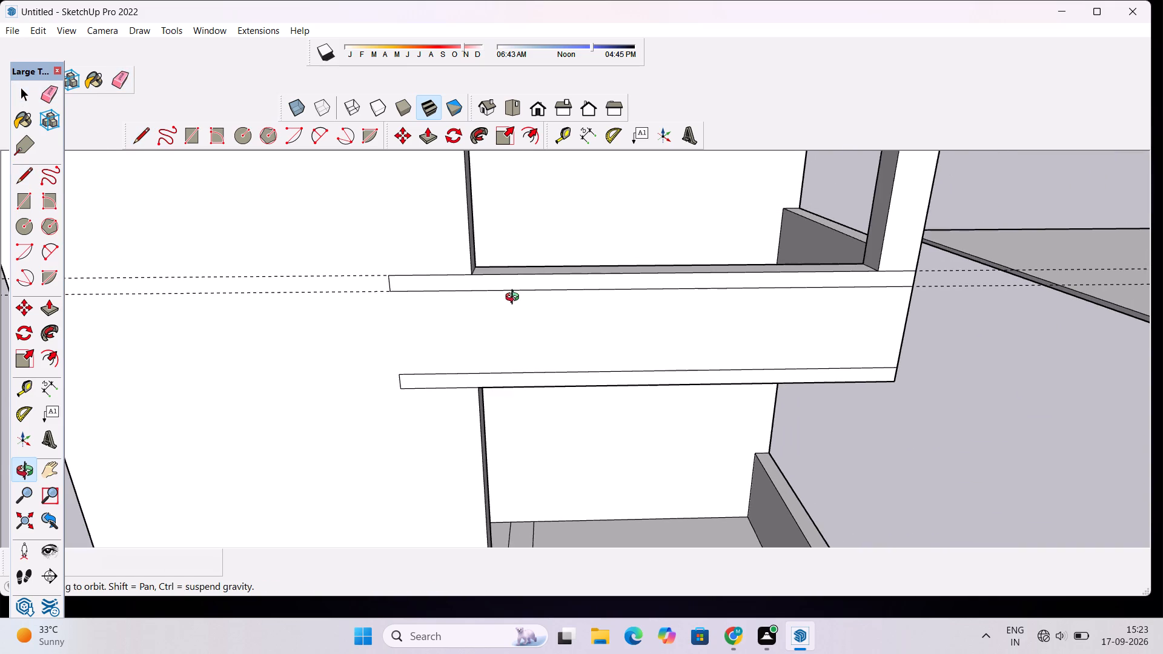
pyautogui.scroll(-4, 515, 299)
pyautogui.keyDown('shift'); pyautogui.moveTo(426, 337); pyautogui.dragTo(487, 342); pyautogui.keyUp('shift')
pyautogui.press('e')
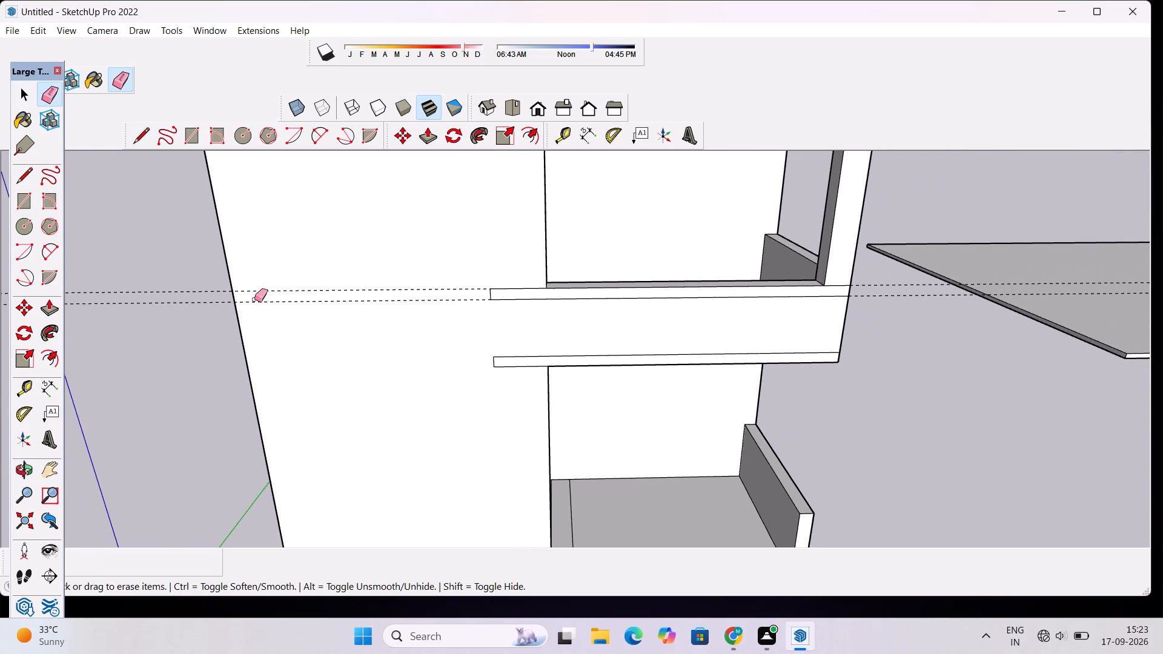
pyautogui.moveTo(160, 274); pyautogui.dragTo(161, 311)
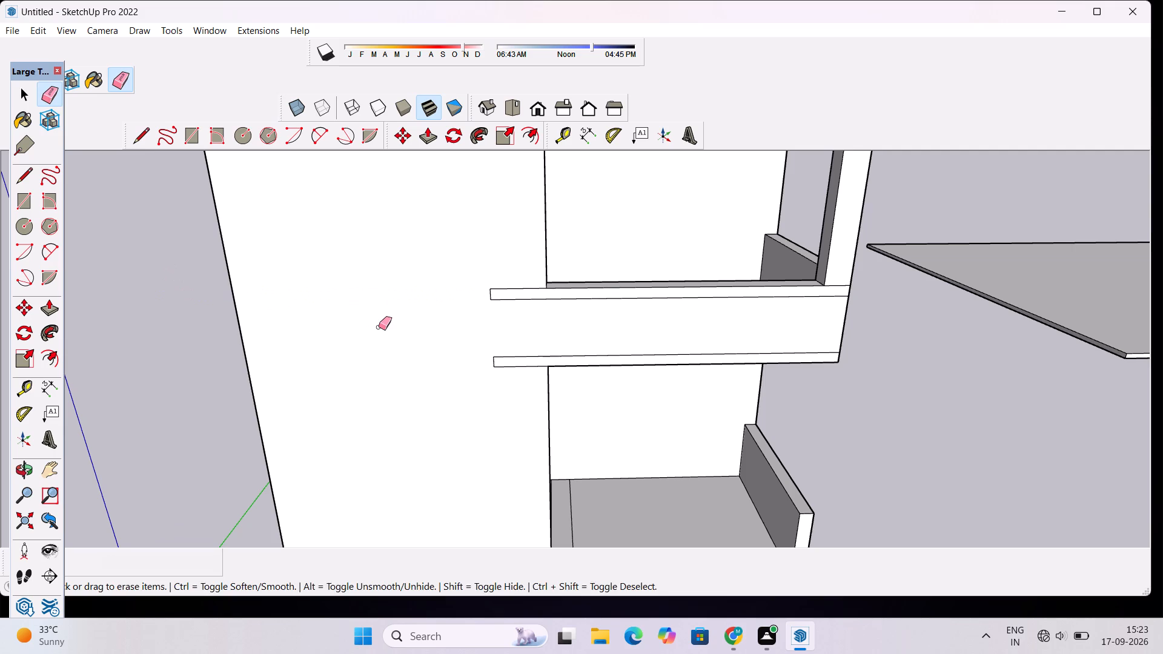
# Examine the two outlined strips and the adjoining side openings from around the building.
pyautogui.press('space')
pyautogui.press('o')
pyautogui.keyDown('shift'); pyautogui.moveTo(581, 377); pyautogui.dragTo(501, 385); pyautogui.keyUp('shift')
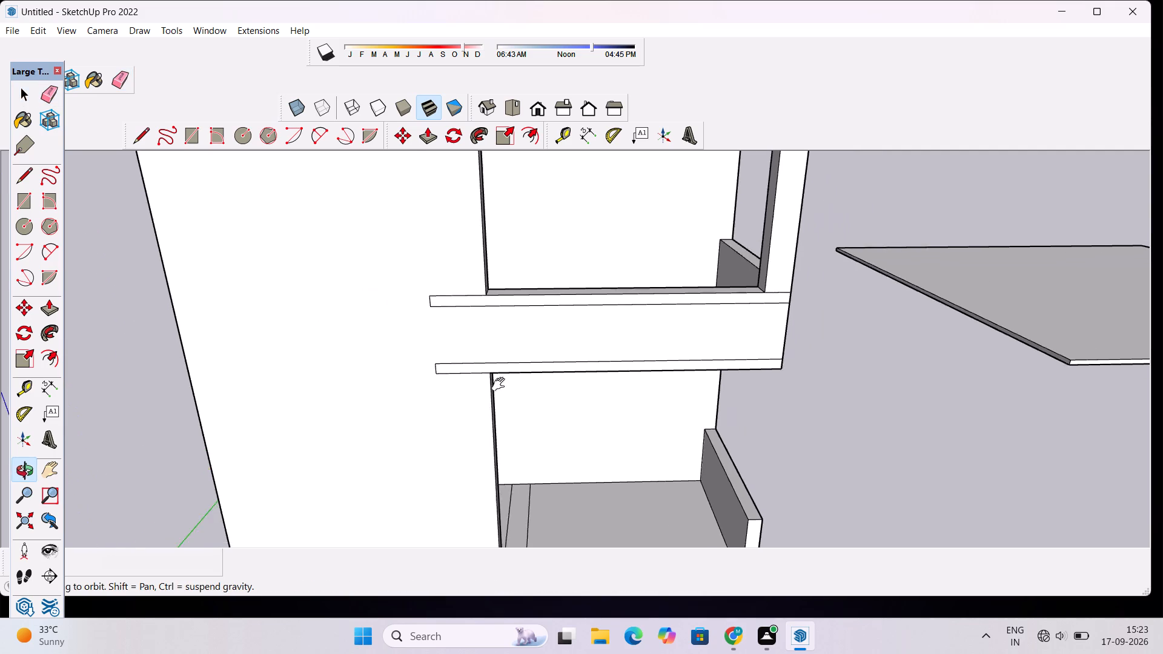
pyautogui.keyDown('shift'); pyautogui.moveTo(501, 385); pyautogui.dragTo(496, 385); pyautogui.keyUp('shift')
pyautogui.scroll(-6, 492, 382)
pyautogui.moveTo(864, 381); pyautogui.dragTo(486, 368)
pyautogui.scroll(4, 532, 334)
pyautogui.moveTo(496, 355); pyautogui.dragTo(618, 410)
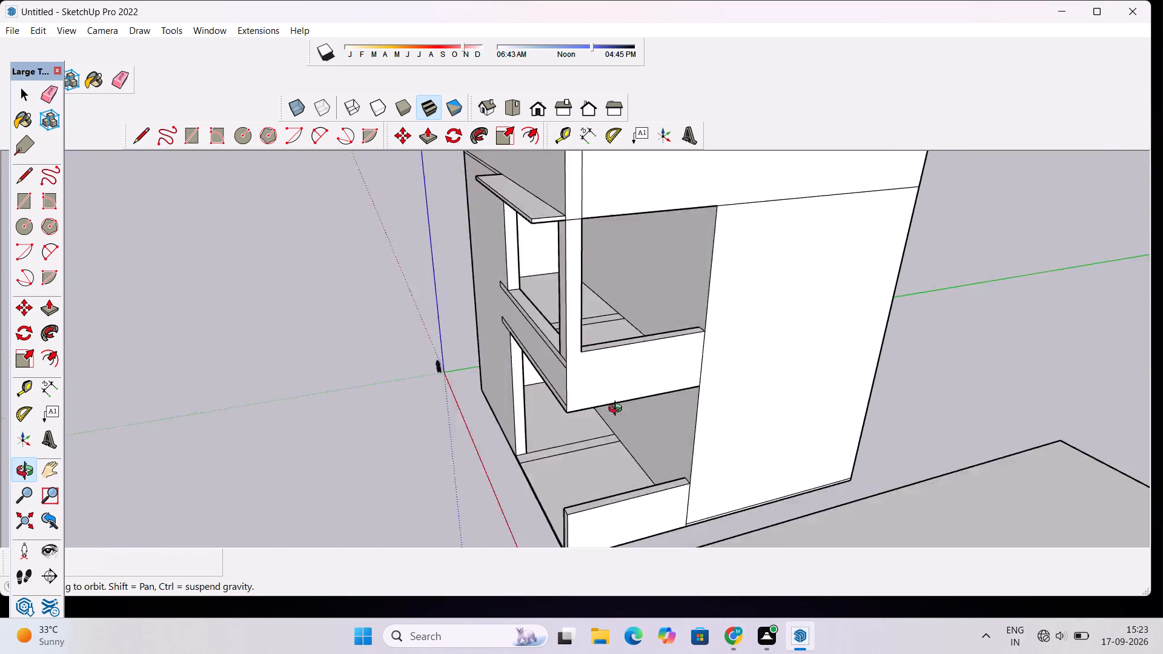
pyautogui.moveTo(618, 410); pyautogui.dragTo(1162, 399)
pyautogui.moveTo(936, 405); pyautogui.dragTo(617, 423)
pyautogui.scroll(3, 578, 378)
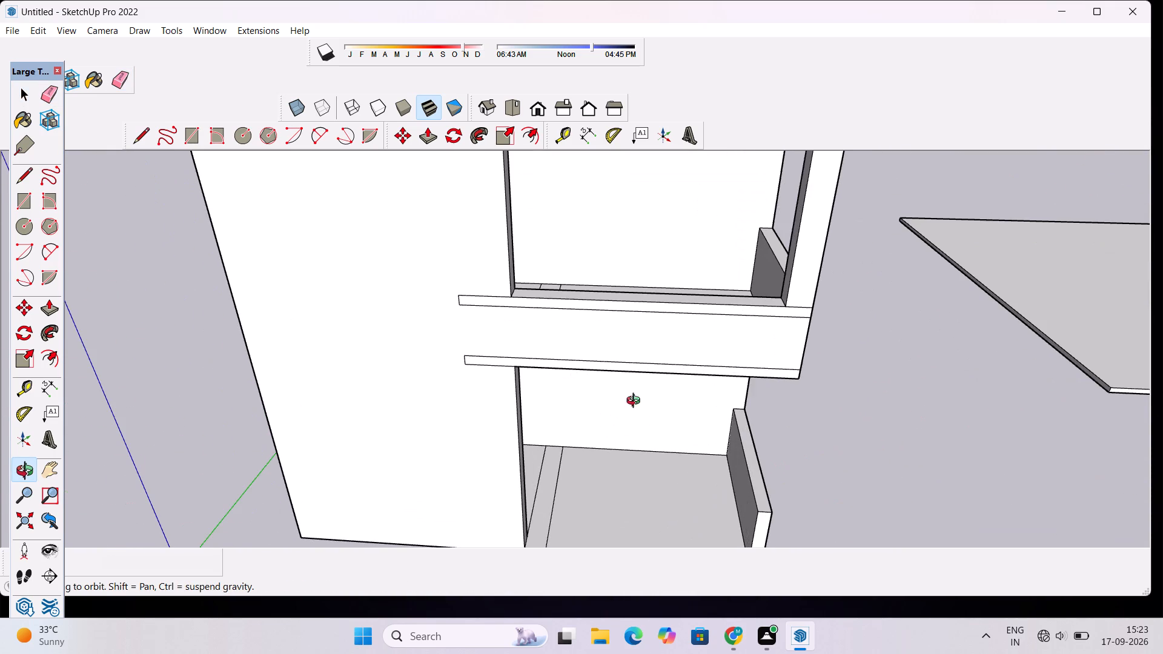
pyautogui.moveTo(595, 472); pyautogui.dragTo(644, 406)
pyautogui.moveTo(601, 324); pyautogui.dragTo(601, 380)
# Extrude the strip along the upper front opening's bottom edge outward by 2'.
pyautogui.scroll(3, 593, 377)
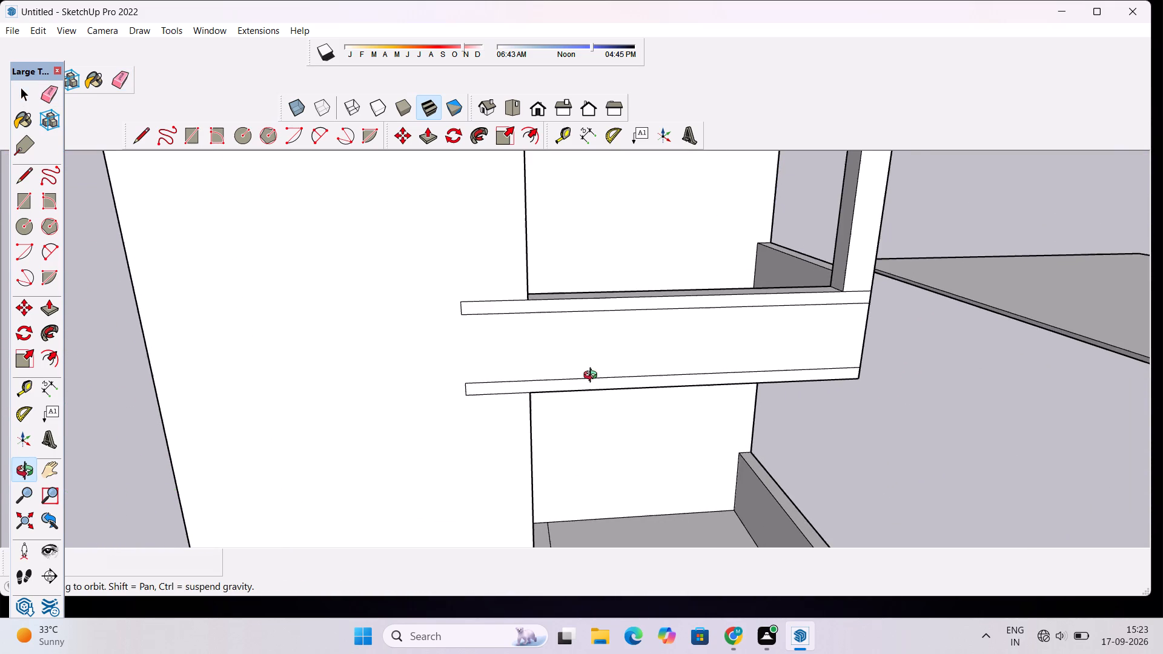
pyautogui.moveTo(476, 380); pyautogui.dragTo(513, 448)
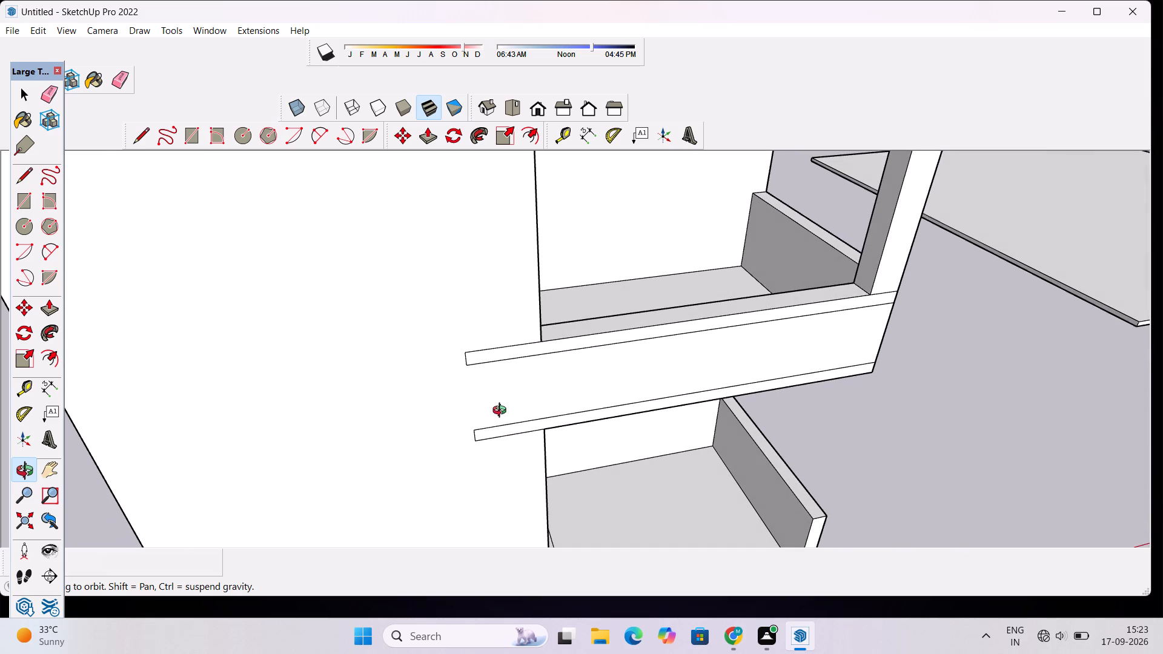
pyautogui.moveTo(514, 423); pyautogui.dragTo(541, 475)
pyautogui.scroll(4, 537, 455)
pyautogui.keyDown('shift'); pyautogui.moveTo(569, 427); pyautogui.dragTo(510, 435); pyautogui.keyUp('shift')
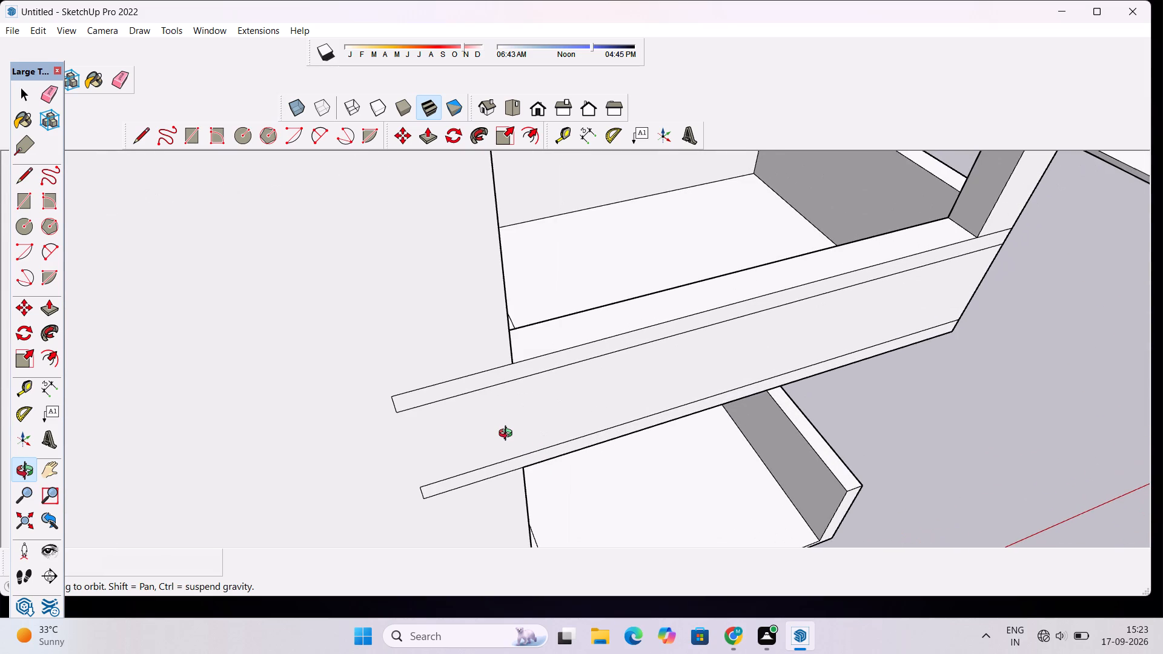
pyautogui.scroll(-2, 508, 434)
pyautogui.press('p')
pyautogui.click(515, 378)
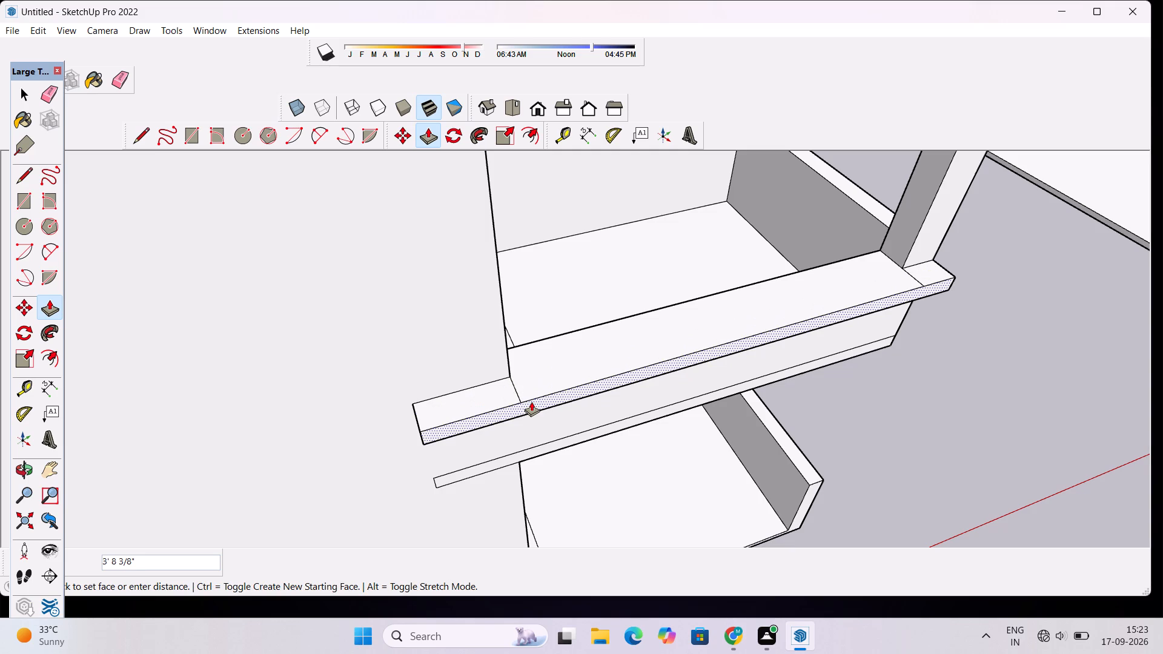
pyautogui.write("2'")
pyautogui.press('Return')
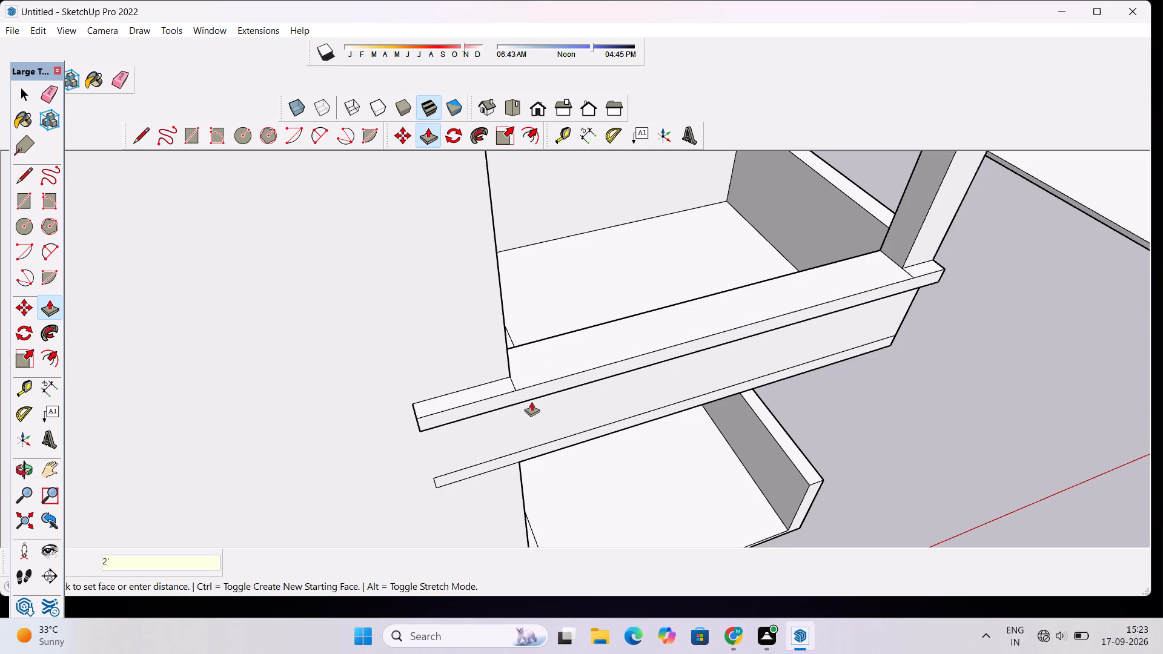
# Extrude the lower strip, above the lower opening, outward until it is flush with the ledge above it.
pyautogui.scroll(-3, 535, 365)
pyautogui.scroll(3, 535, 464)
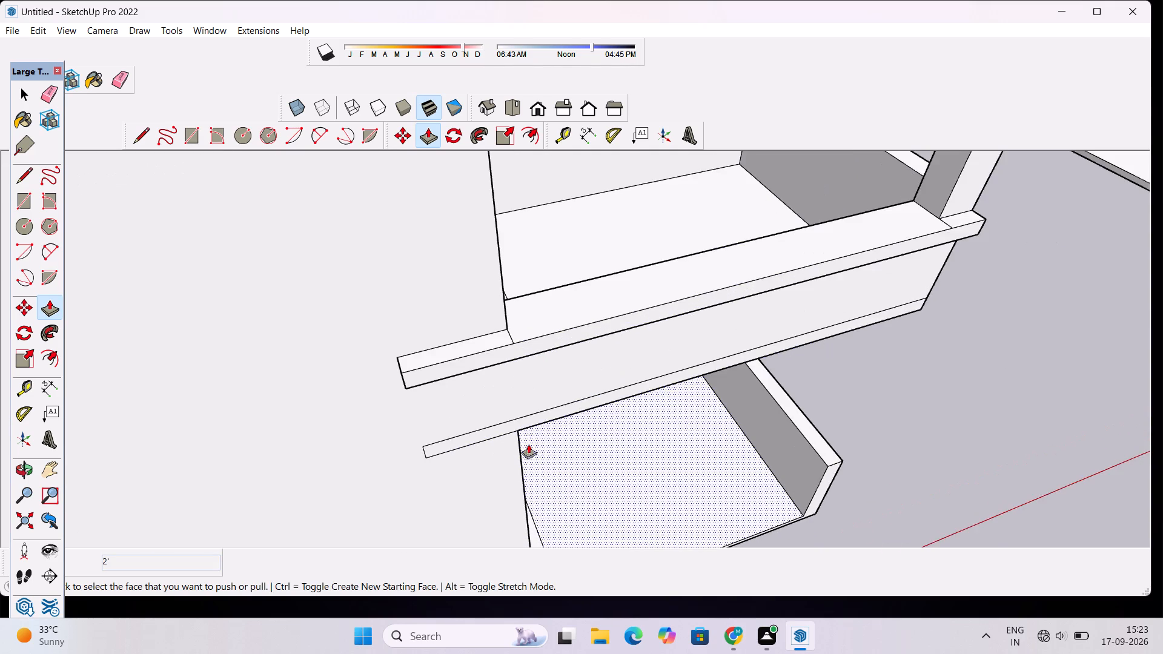
pyautogui.click(516, 417)
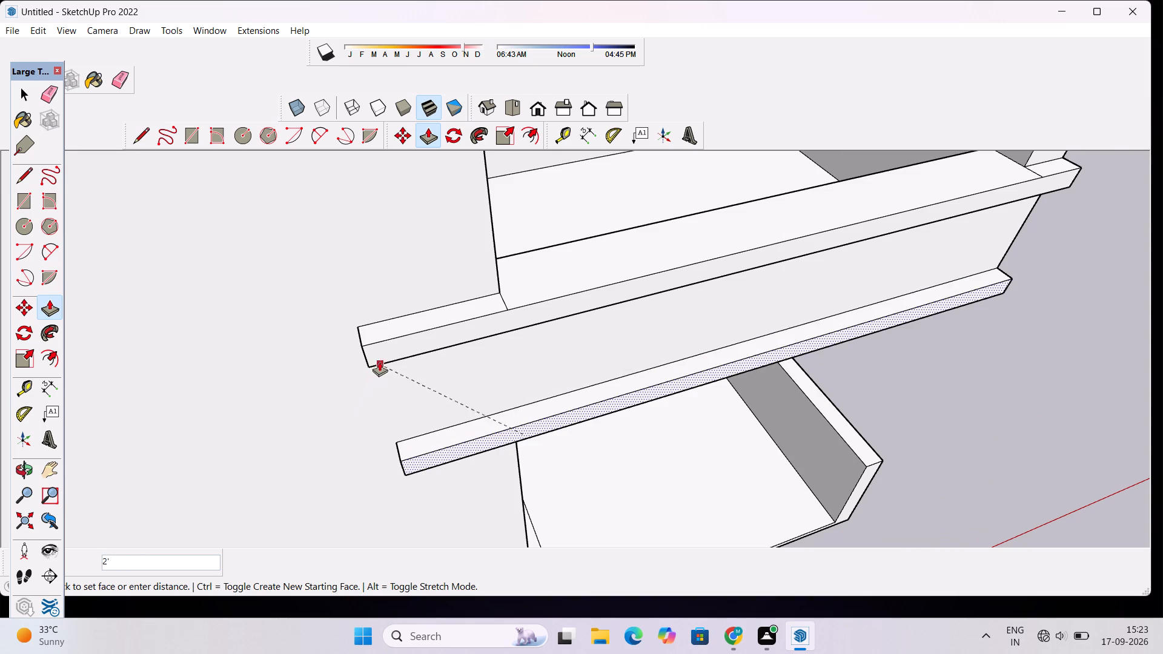
pyautogui.click(383, 357)
# Erase the two leftover seam lines on the upper ledge's top face, one near each end of the opening.
pyautogui.press('o')
pyautogui.moveTo(485, 395); pyautogui.dragTo(411, 384)
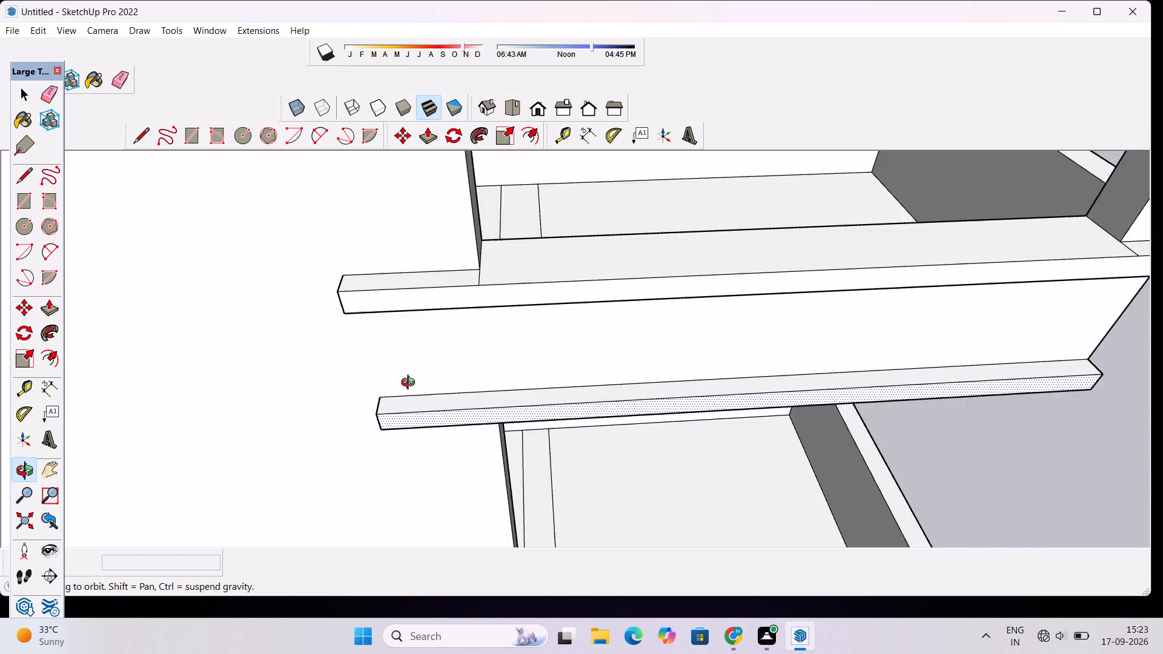
pyautogui.moveTo(411, 384); pyautogui.dragTo(406, 383)
pyautogui.scroll(-5, 397, 379)
pyautogui.moveTo(506, 379); pyautogui.dragTo(532, 420)
pyautogui.scroll(3, 560, 339)
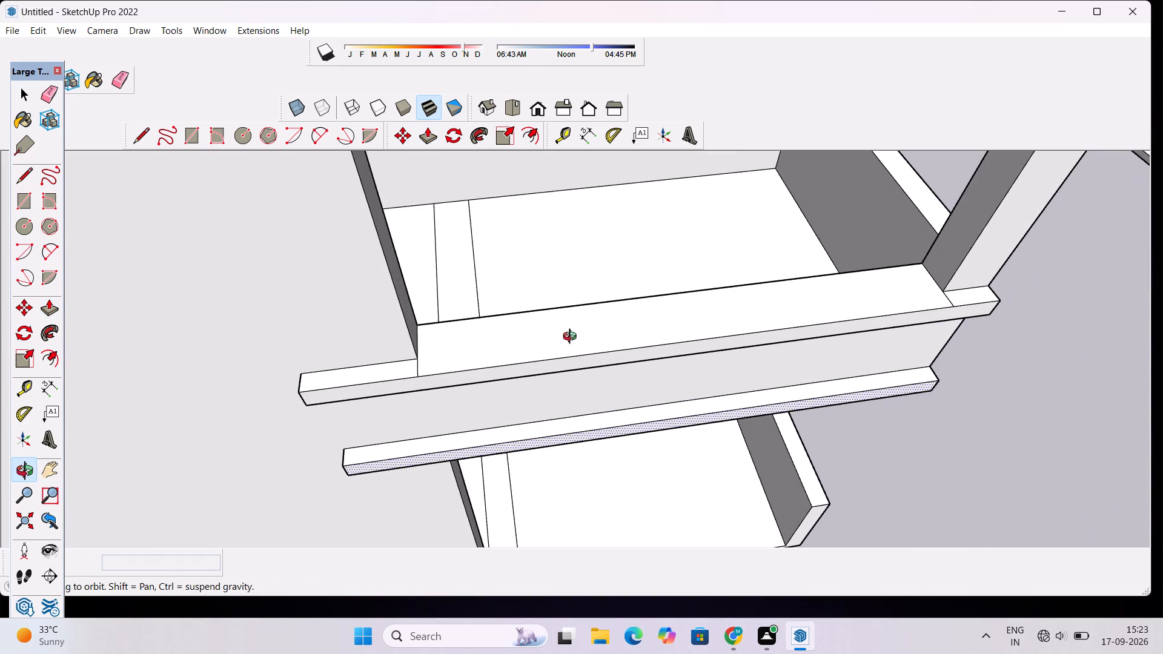
pyautogui.keyDown('shift'); pyautogui.moveTo(574, 339); pyautogui.dragTo(486, 342); pyautogui.keyUp('shift')
pyautogui.scroll(3, 483, 340)
pyautogui.moveTo(514, 374); pyautogui.dragTo(538, 388)
pyautogui.scroll(-3, 538, 388)
pyautogui.press('e')
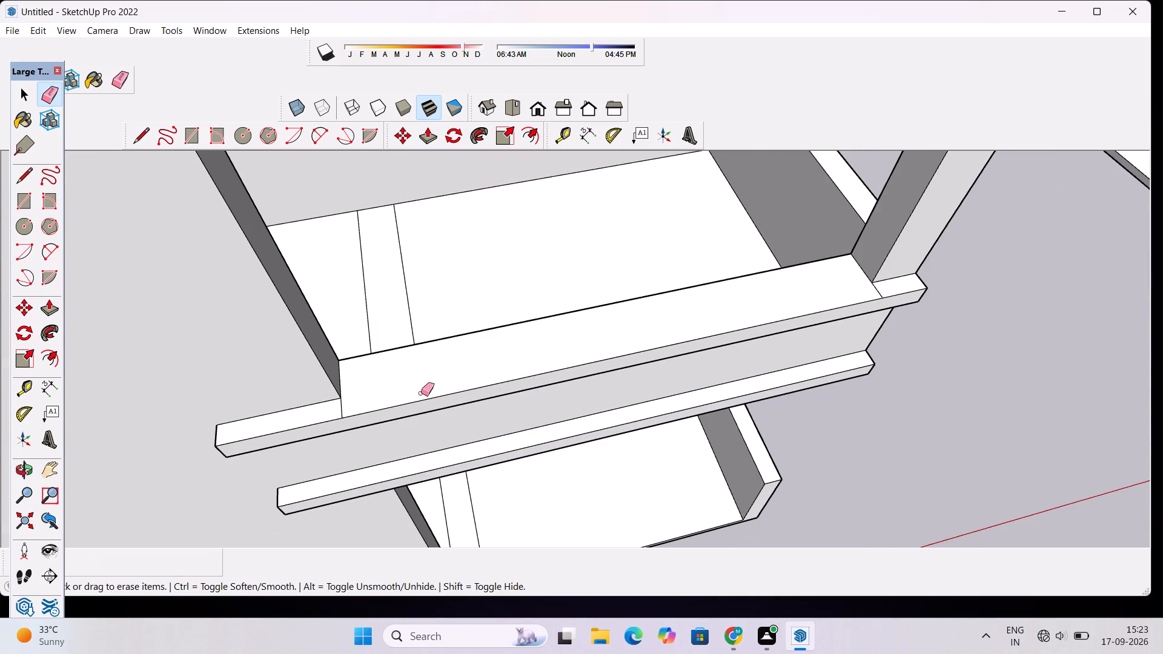
pyautogui.click(340, 410)
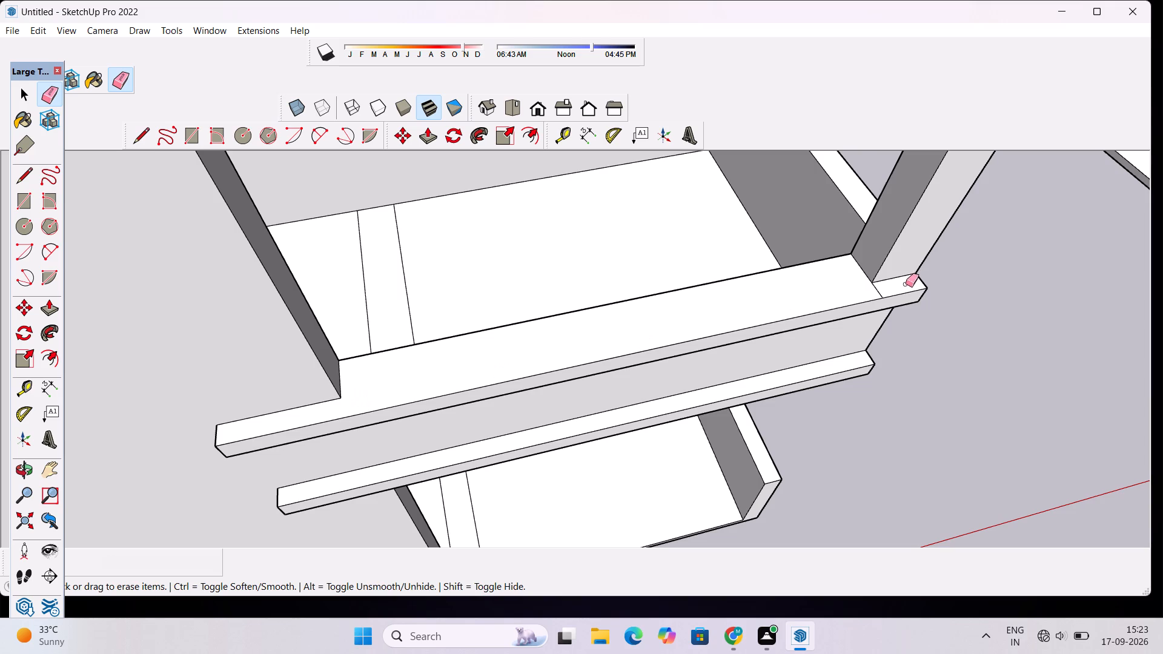
pyautogui.click(877, 291)
# Examine the two projecting ledges and the front openings from below, the side and above.
pyautogui.press('o')
pyautogui.moveTo(749, 442); pyautogui.dragTo(664, 290)
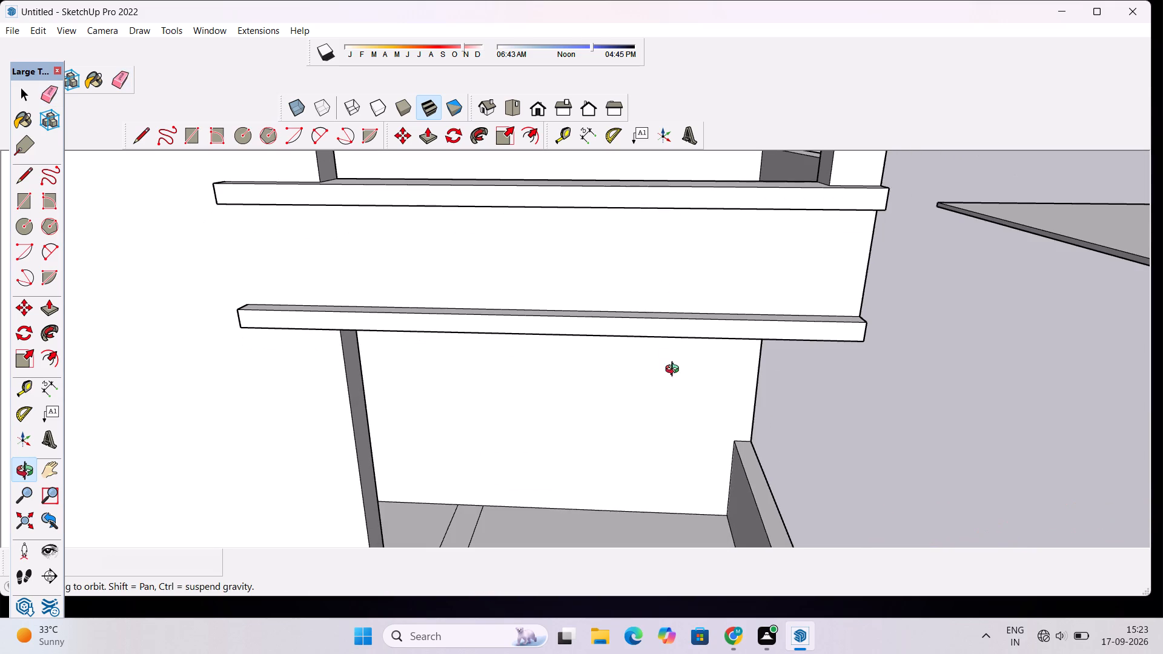
pyautogui.moveTo(527, 536); pyautogui.dragTo(603, 367)
pyautogui.keyDown('shift'); pyautogui.moveTo(605, 369); pyautogui.dragTo(608, 513); pyautogui.keyUp('shift')
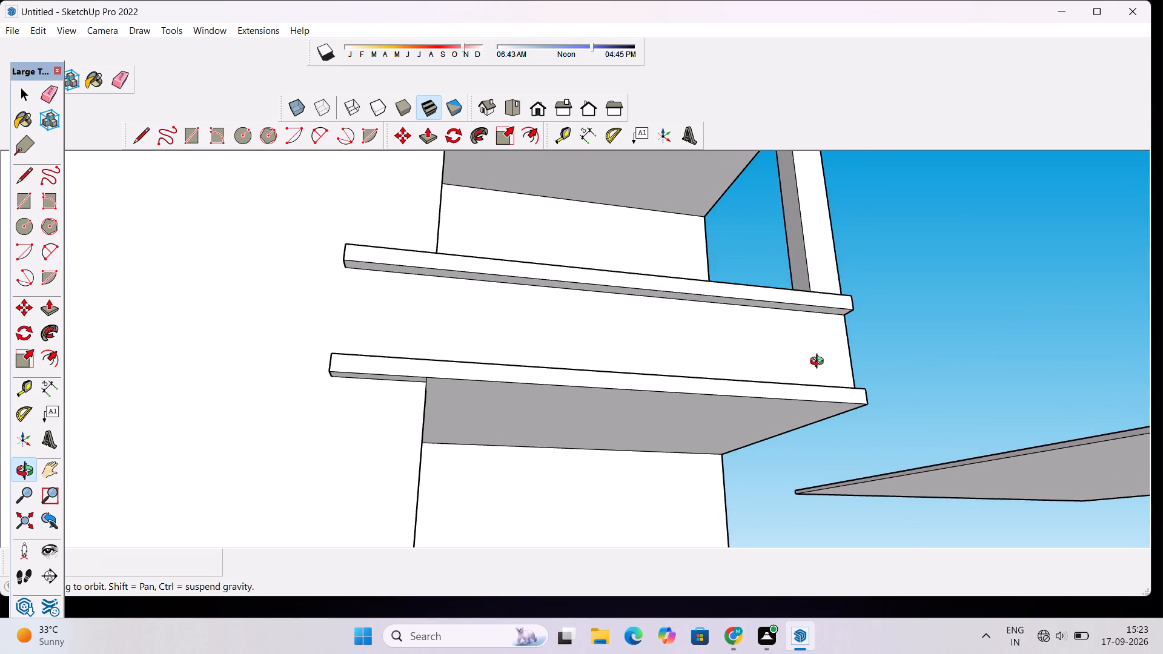
pyautogui.moveTo(983, 330); pyautogui.dragTo(723, 427)
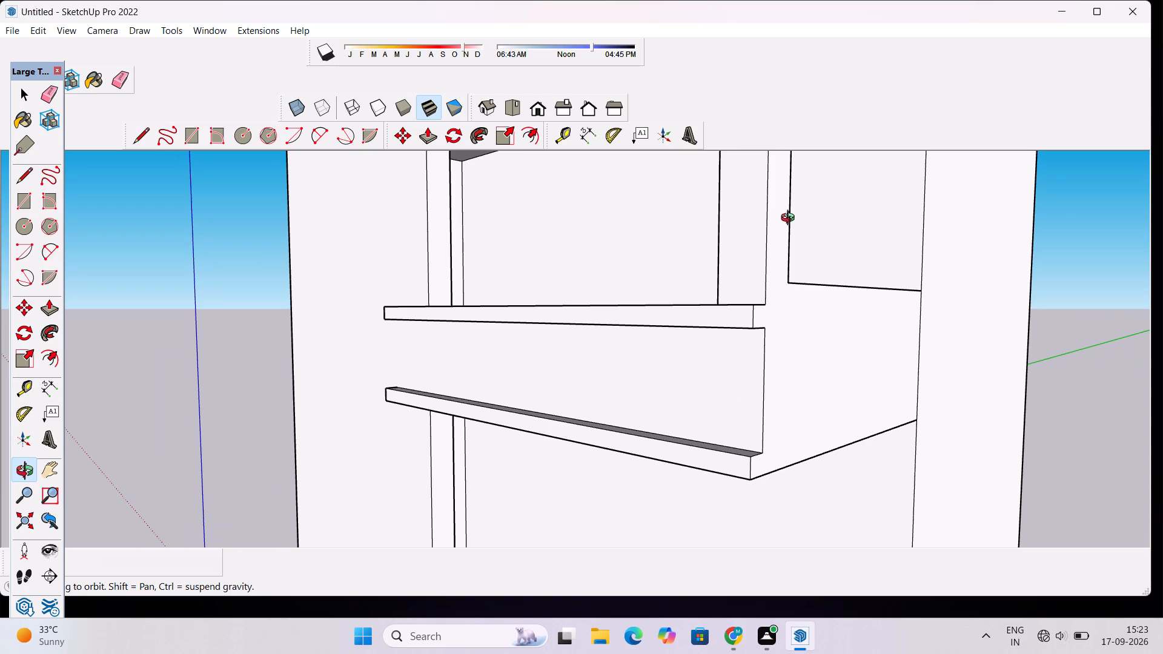
pyautogui.scroll(-6, 667, 304)
pyautogui.moveTo(666, 303); pyautogui.dragTo(746, 415)
pyautogui.scroll(3, 515, 305)
pyautogui.moveTo(513, 303); pyautogui.dragTo(671, 306)
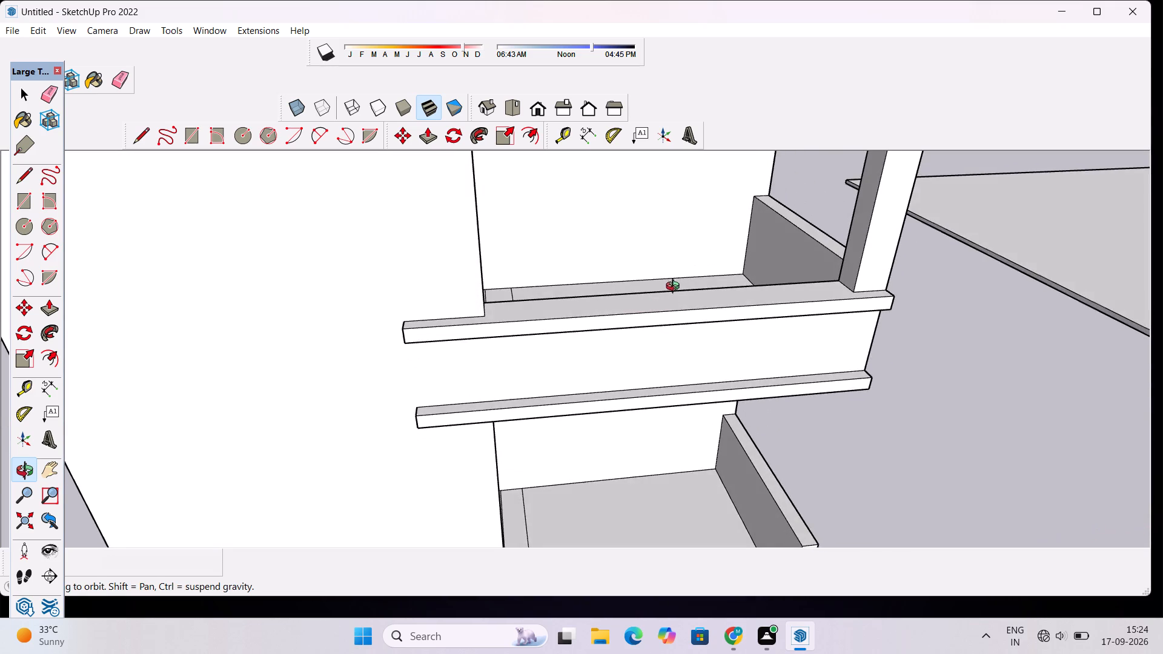
pyautogui.scroll(-4, 676, 286)
pyautogui.moveTo(823, 300); pyautogui.dragTo(820, 345)
pyautogui.moveTo(841, 355); pyautogui.dragTo(782, 363)
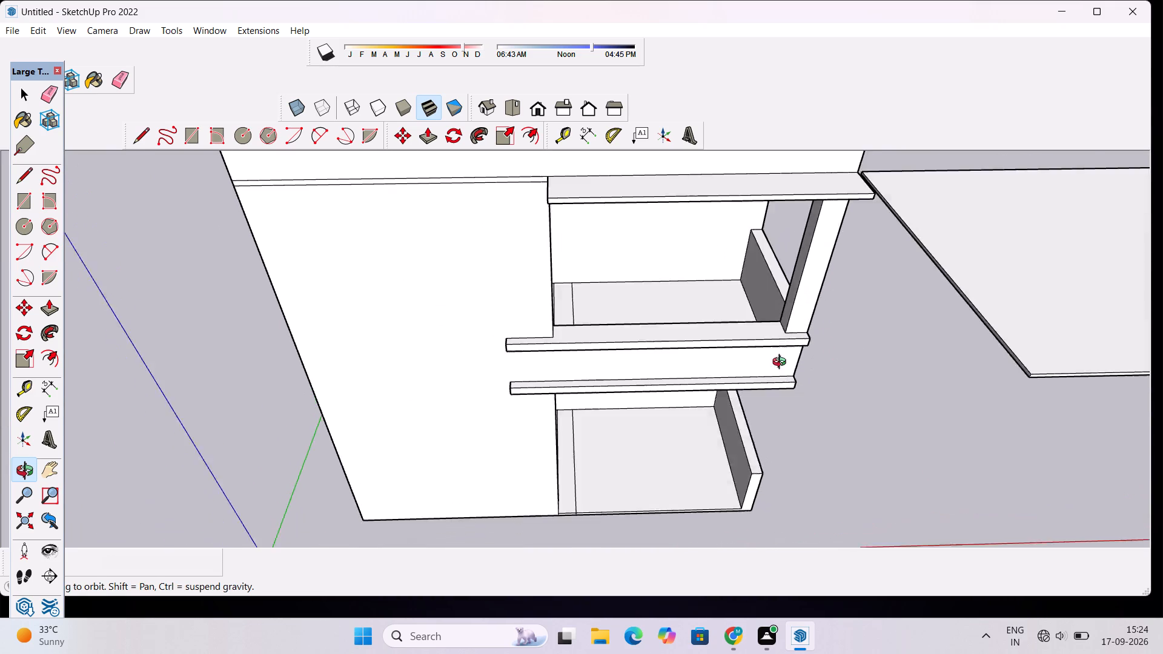
pyautogui.moveTo(782, 363); pyautogui.dragTo(730, 335)
pyautogui.moveTo(718, 328); pyautogui.dragTo(757, 371)
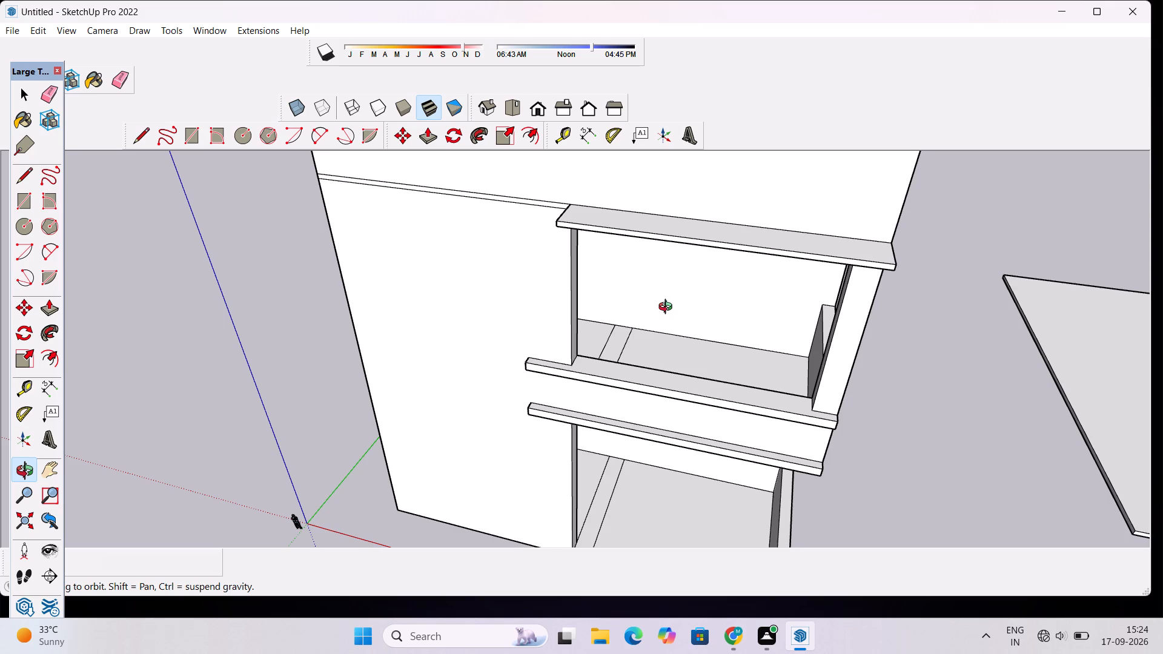
pyautogui.moveTo(654, 296); pyautogui.dragTo(748, 308)
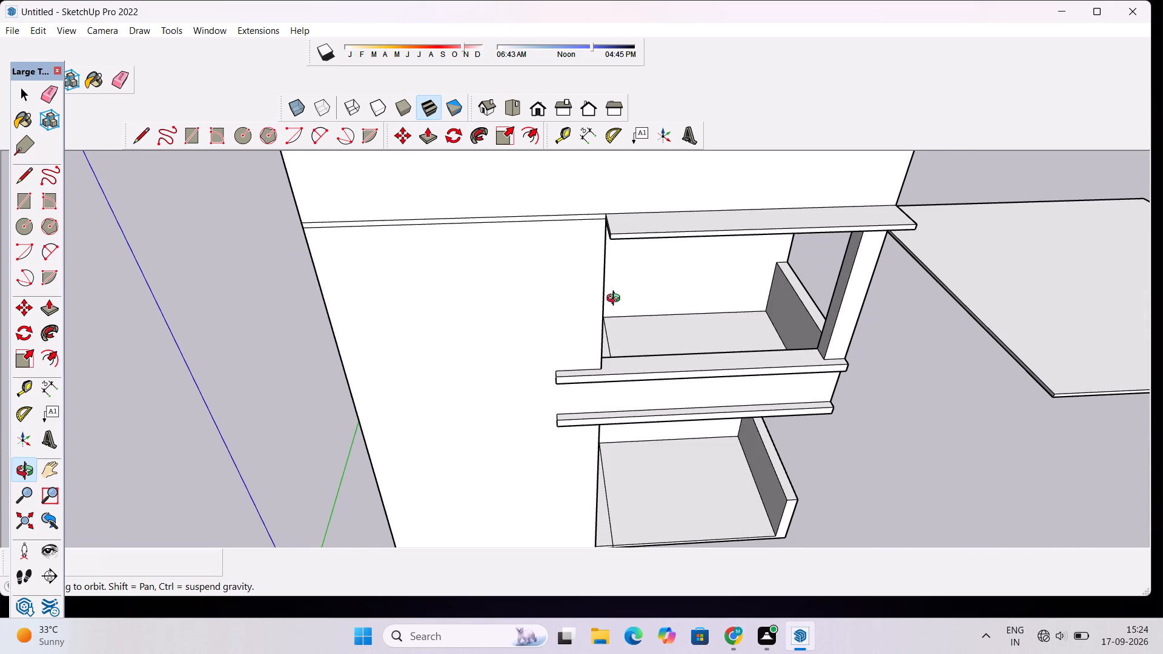
pyautogui.scroll(-5, 615, 300)
pyautogui.moveTo(763, 323); pyautogui.dragTo(704, 302)
pyautogui.scroll(-3, 670, 277)
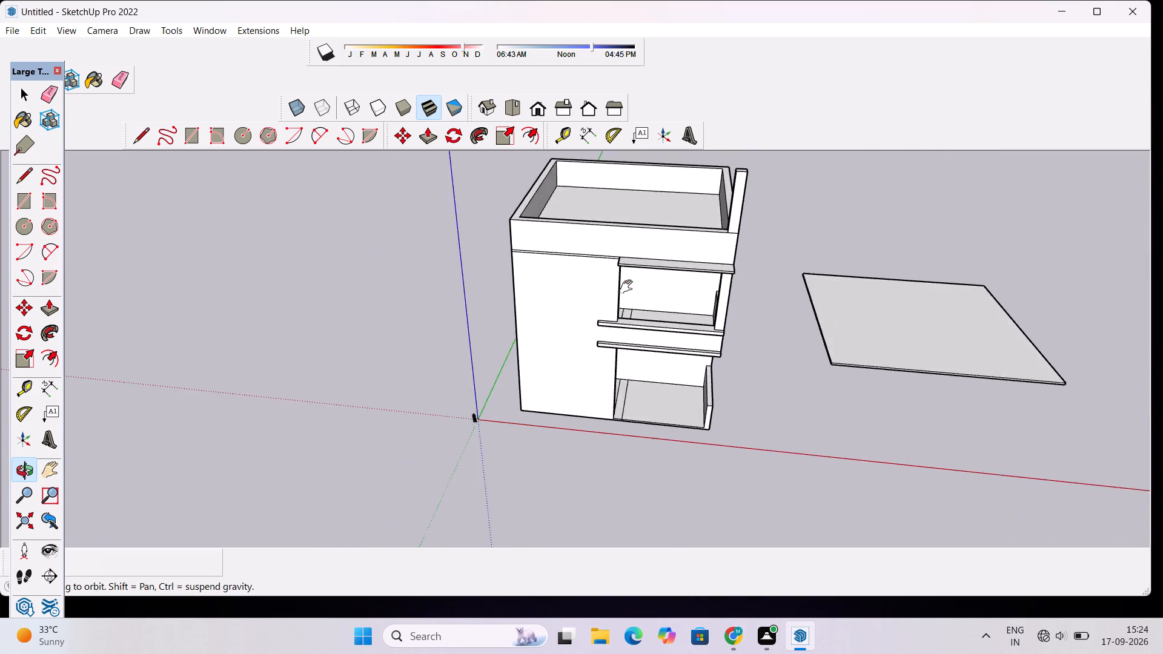
# Extend the projecting slab above the upper opening sideways across the wall by 9' 11 1/8", referencing the upper ledge's end corner.
pyautogui.keyDown('shift'); pyautogui.moveTo(629, 288); pyautogui.dragTo(690, 359); pyautogui.keyUp('shift')
pyautogui.scroll(4, 686, 358)
pyautogui.moveTo(681, 360); pyautogui.dragTo(911, 370)
pyautogui.scroll(4, 593, 291)
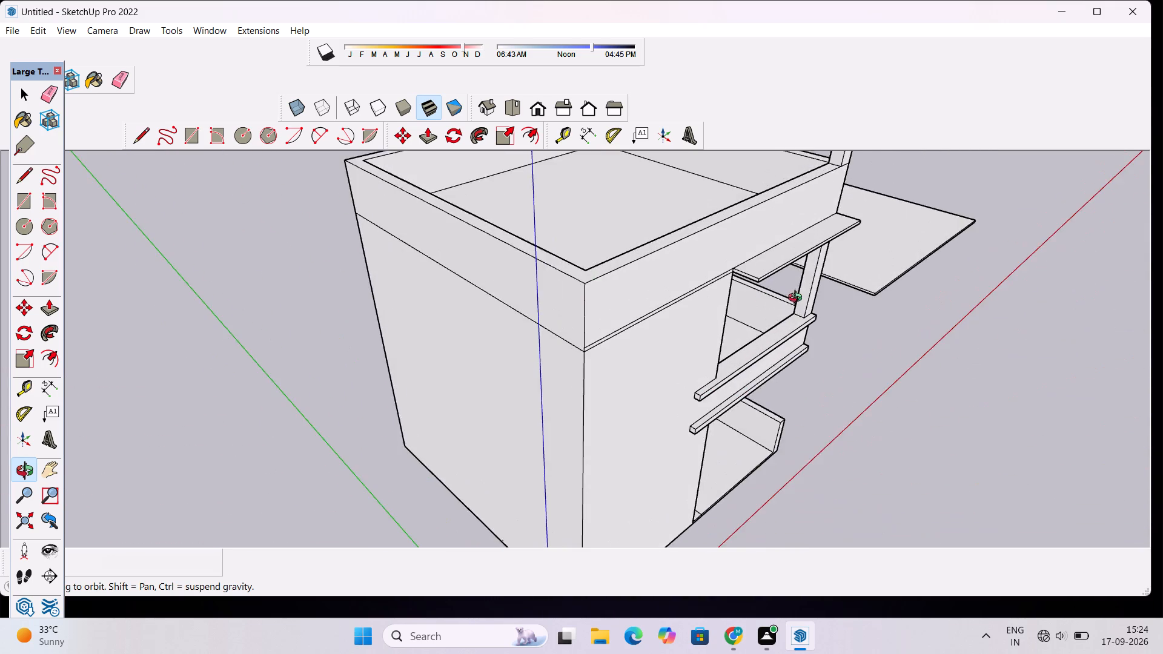
pyautogui.scroll(3, 801, 302)
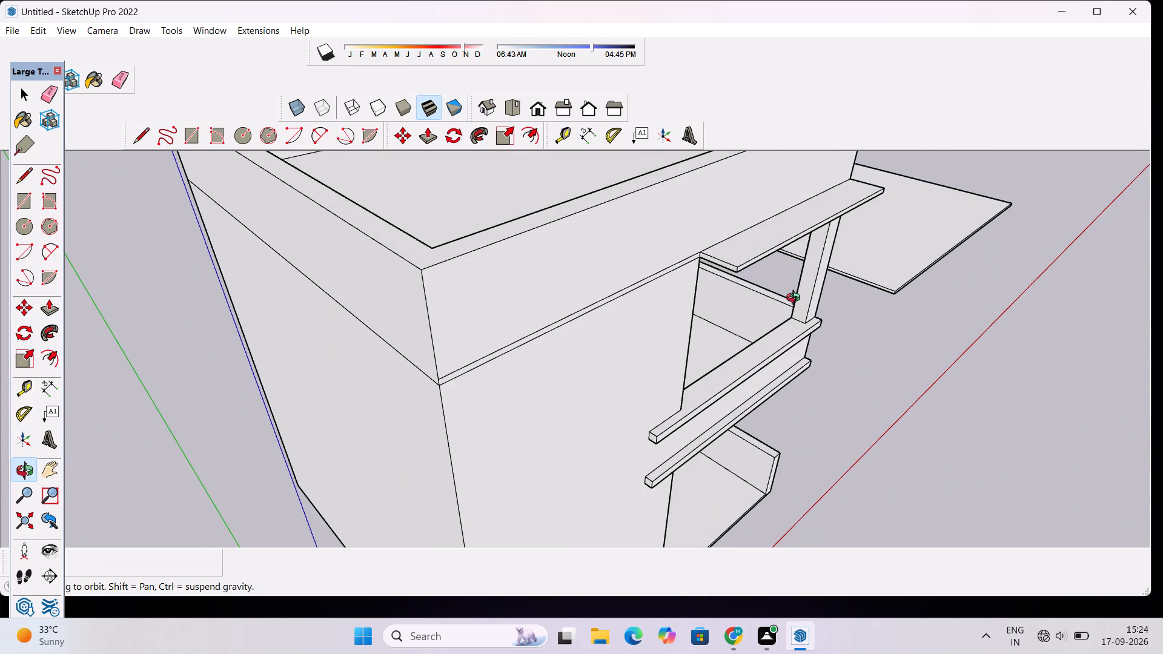
pyautogui.moveTo(796, 299); pyautogui.dragTo(795, 311)
pyautogui.scroll(4, 705, 274)
pyautogui.press('p')
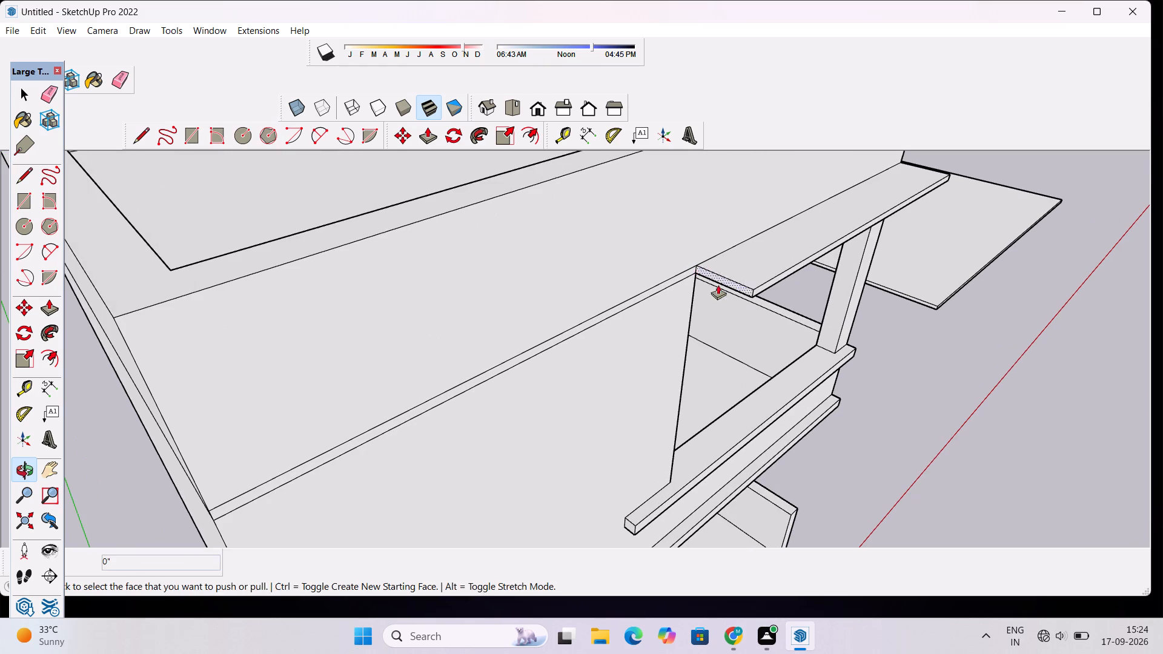
pyautogui.click(739, 286)
pyautogui.scroll(-7, 709, 296)
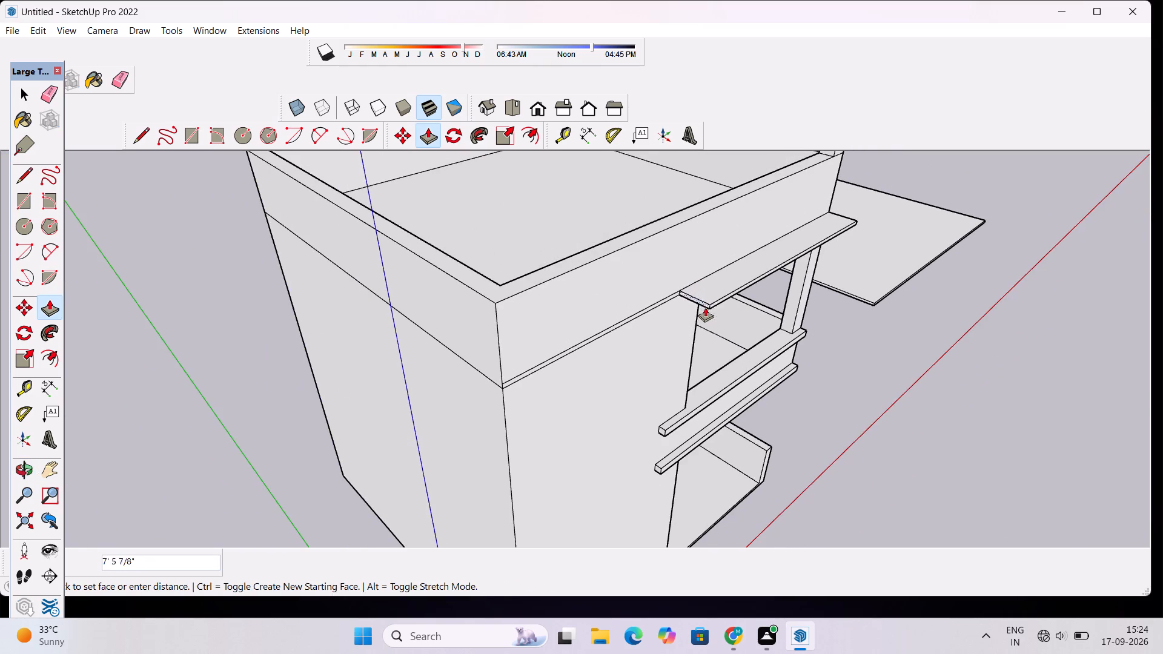
pyautogui.scroll(3, 675, 409)
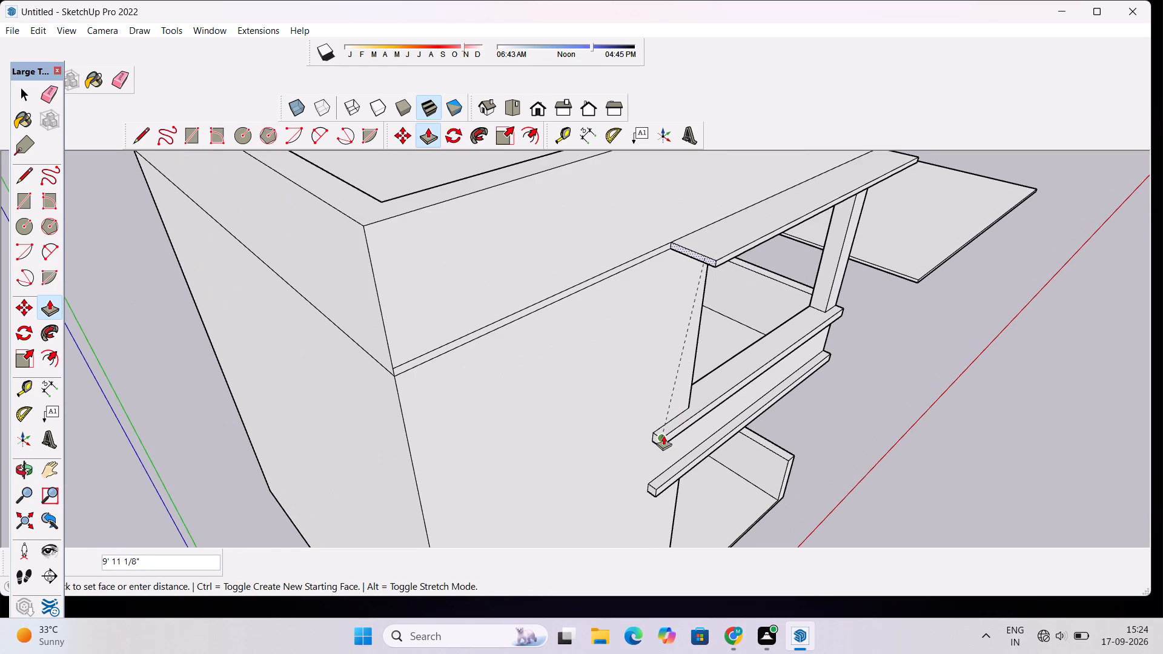
pyautogui.click(661, 438)
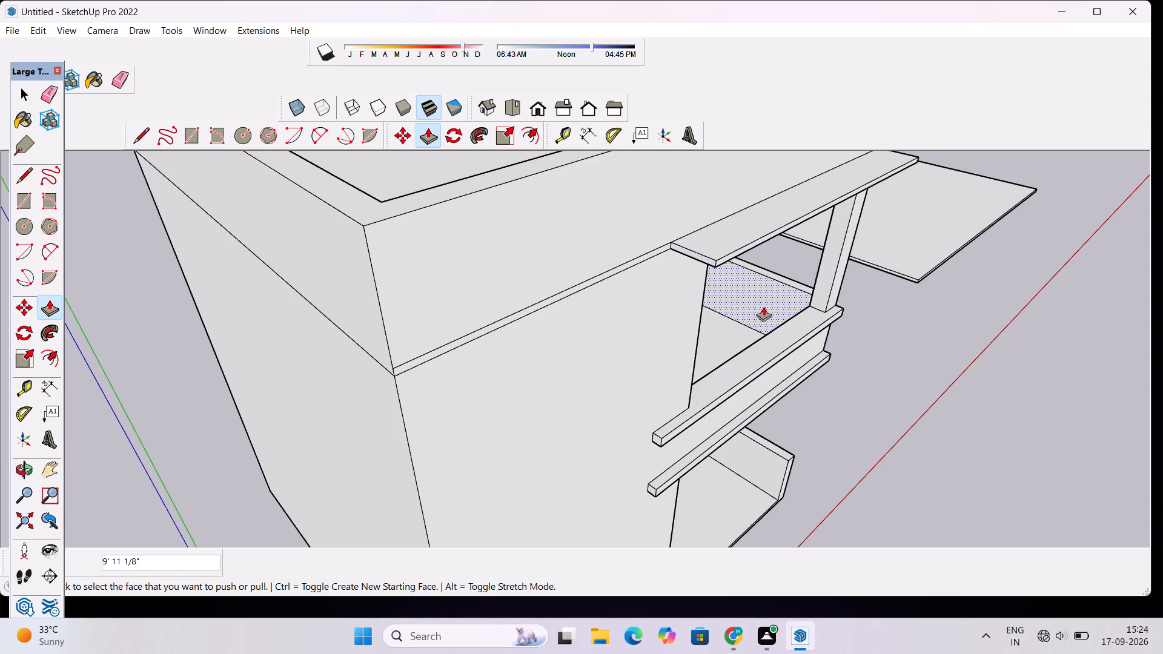
# Push the extended end of the slab above the upper opening back towards the opening by about 1' 5 1/2".
pyautogui.press('o')
pyautogui.moveTo(810, 371); pyautogui.dragTo(614, 324)
pyautogui.scroll(-2, 578, 337)
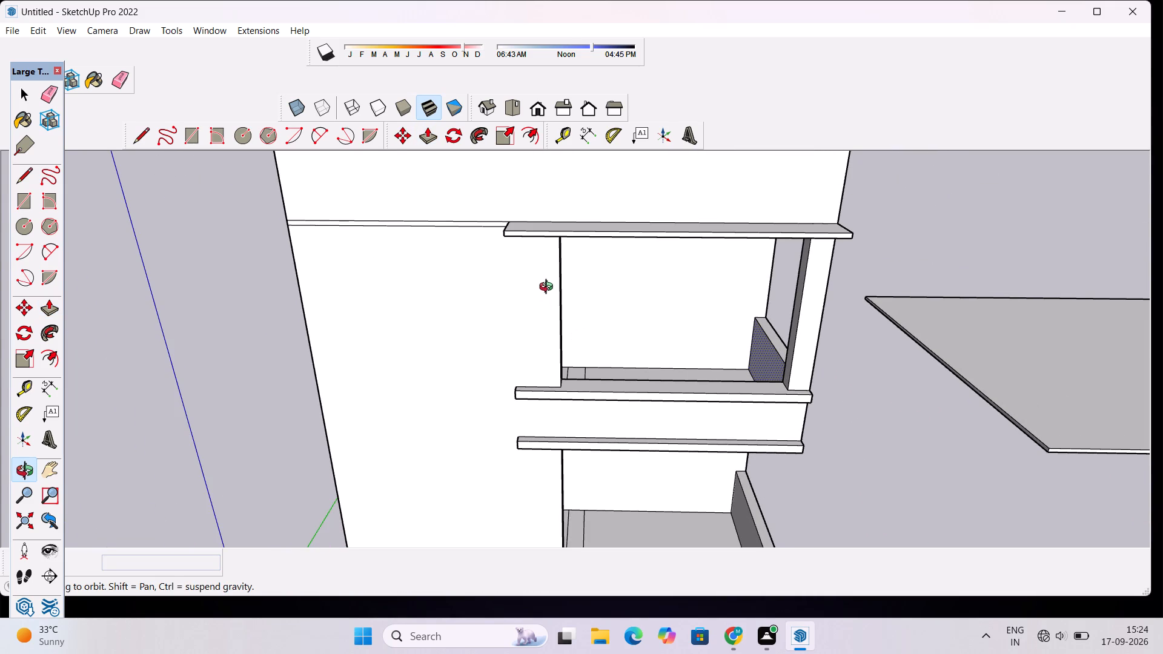
pyautogui.scroll(3, 523, 268)
pyautogui.moveTo(493, 250); pyautogui.dragTo(595, 295)
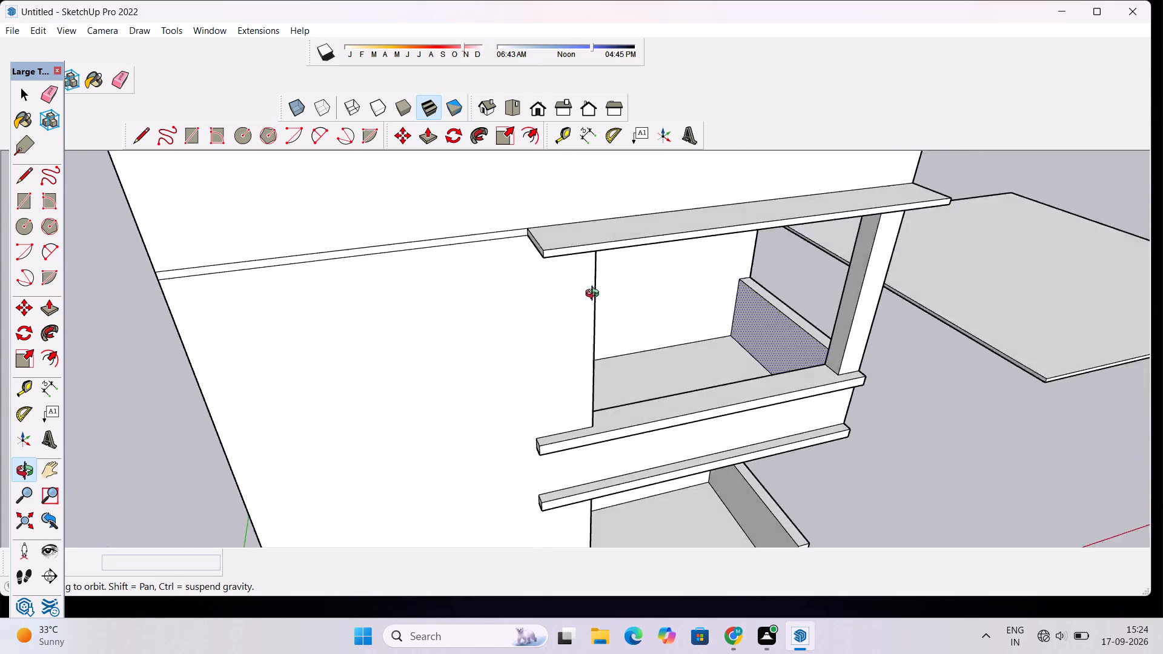
pyautogui.moveTo(595, 295); pyautogui.dragTo(698, 343)
pyautogui.scroll(4, 567, 302)
pyautogui.keyDown('shift'); pyautogui.moveTo(608, 291); pyautogui.dragTo(563, 309); pyautogui.keyUp('shift')
pyautogui.scroll(4, 563, 309)
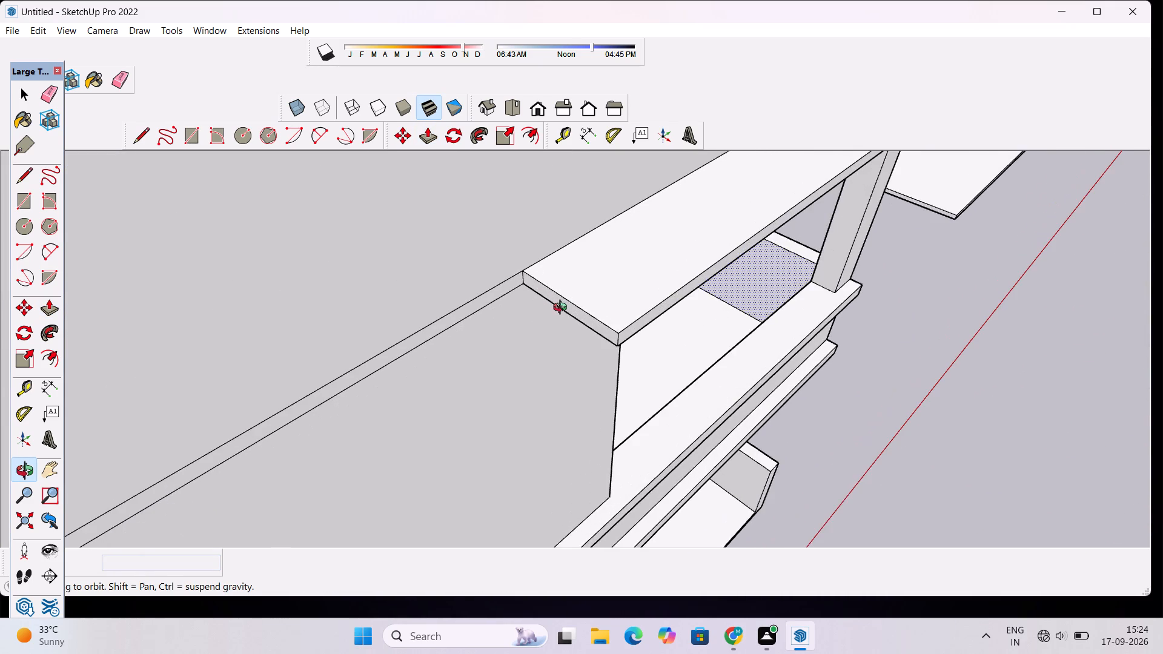
pyautogui.keyDown('shift'); pyautogui.moveTo(572, 311); pyautogui.dragTo(545, 329); pyautogui.keyUp('shift')
pyautogui.keyDown('shift'); pyautogui.scroll(3, 542, 331); pyautogui.keyUp('shift')
pyautogui.keyDown('shift'); pyautogui.moveTo(574, 332); pyautogui.dragTo(557, 335); pyautogui.keyUp('shift')
pyautogui.press('p')
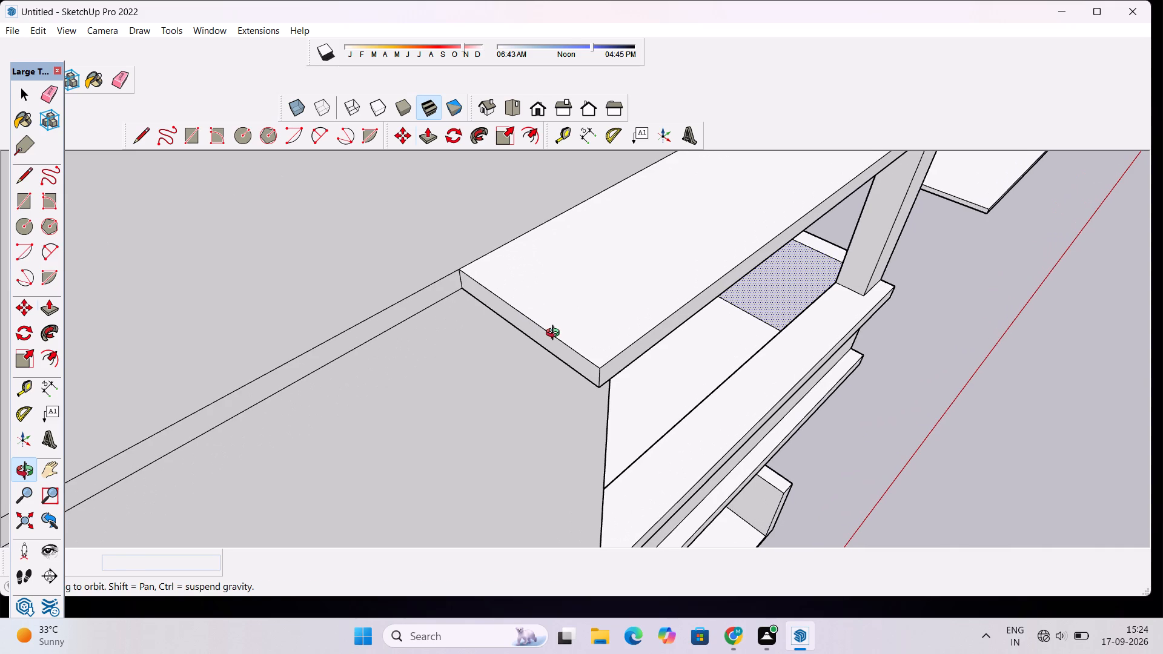
pyautogui.click(555, 339)
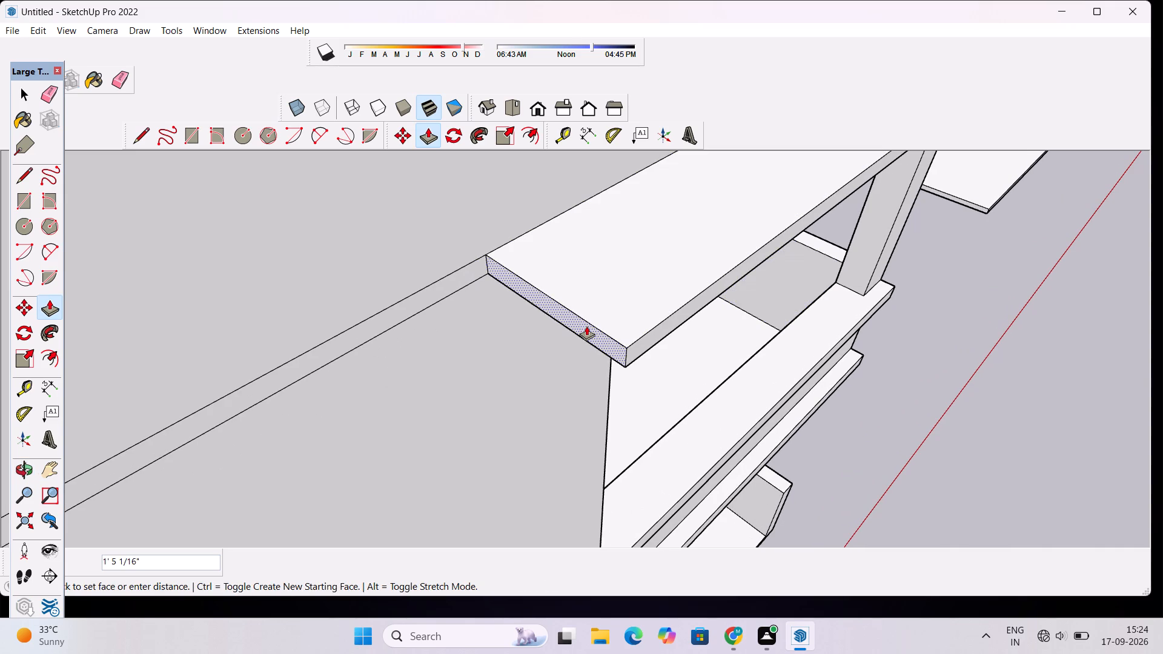
pyautogui.click(586, 326)
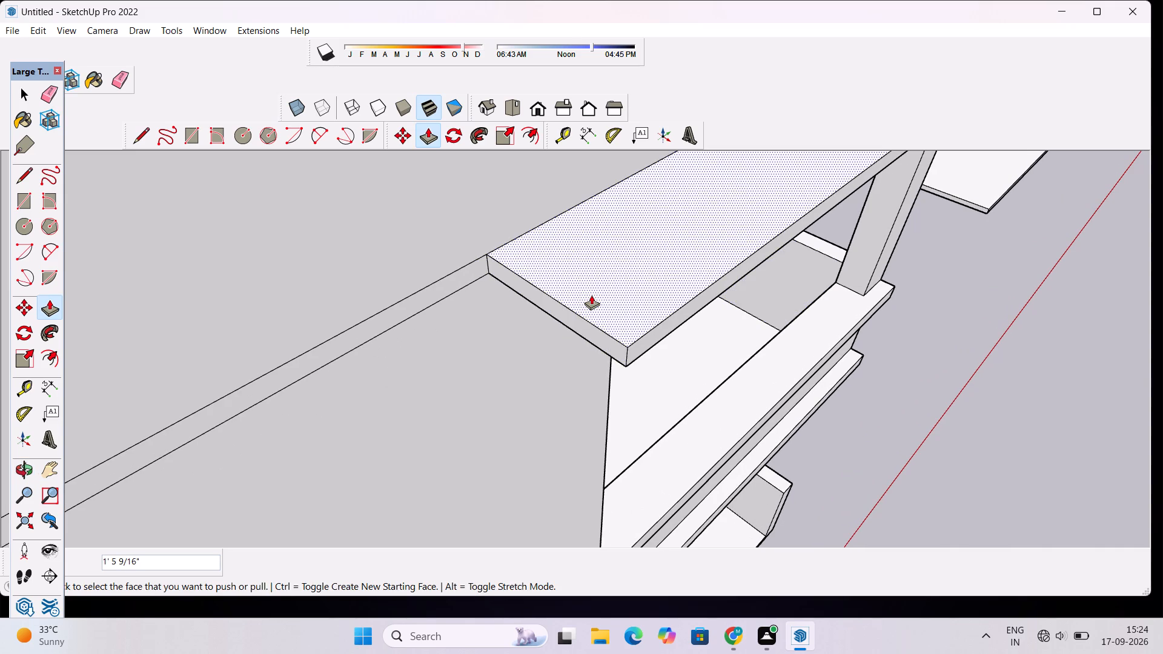
# Examine the shortened slab end and its underside against the ledges below it.
pyautogui.press('o')
pyautogui.moveTo(661, 390); pyautogui.dragTo(570, 332)
pyautogui.scroll(-4, 569, 319)
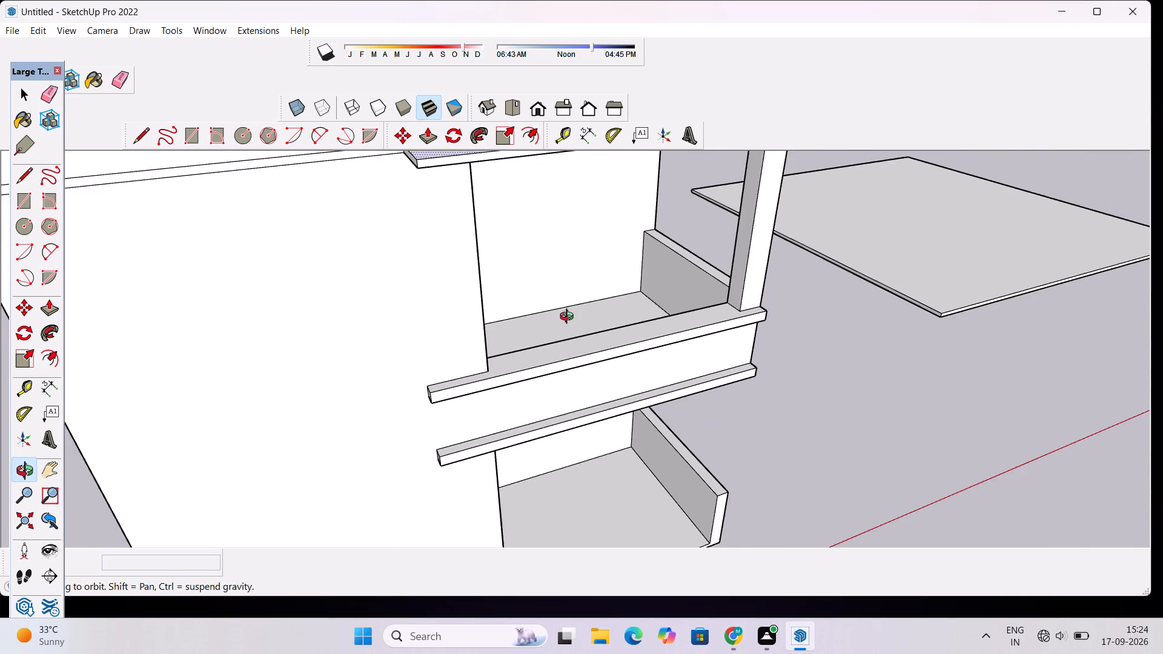
pyautogui.keyDown('shift'); pyautogui.moveTo(570, 318); pyautogui.dragTo(690, 456); pyautogui.keyUp('shift')
pyautogui.scroll(-2, 689, 440)
pyautogui.moveTo(721, 455); pyautogui.dragTo(669, 305)
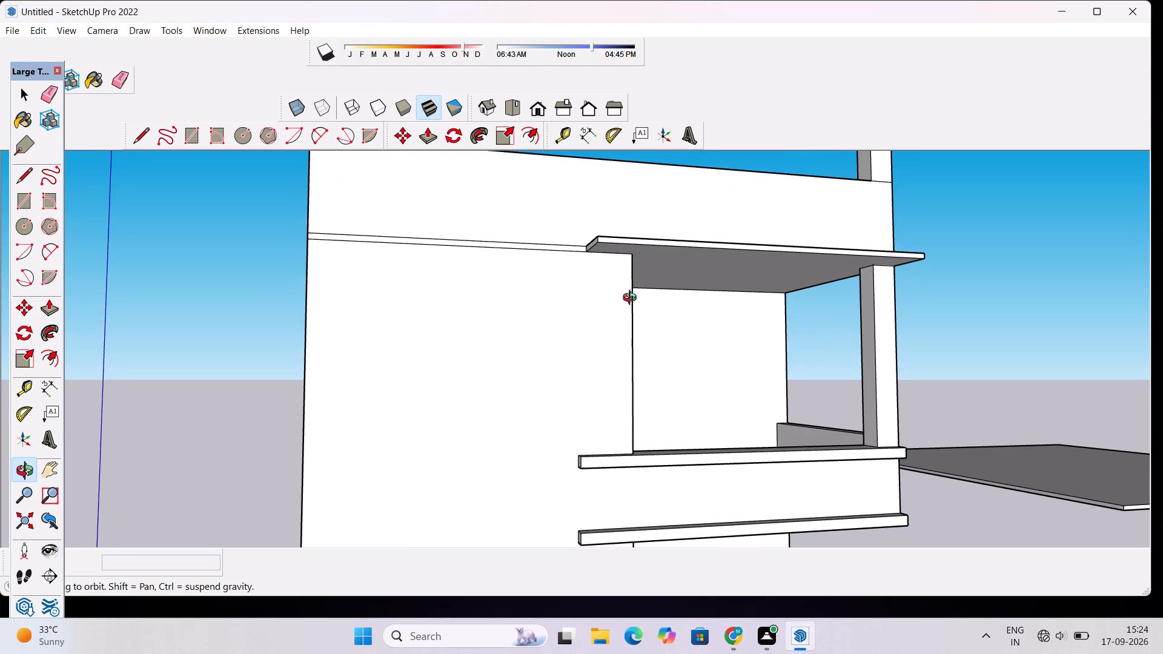
pyautogui.scroll(2, 629, 297)
pyautogui.keyDown('shift'); pyautogui.moveTo(628, 287); pyautogui.dragTo(628, 360); pyautogui.keyUp('shift')
pyautogui.scroll(4, 626, 351)
pyautogui.moveTo(615, 305); pyautogui.dragTo(613, 281)
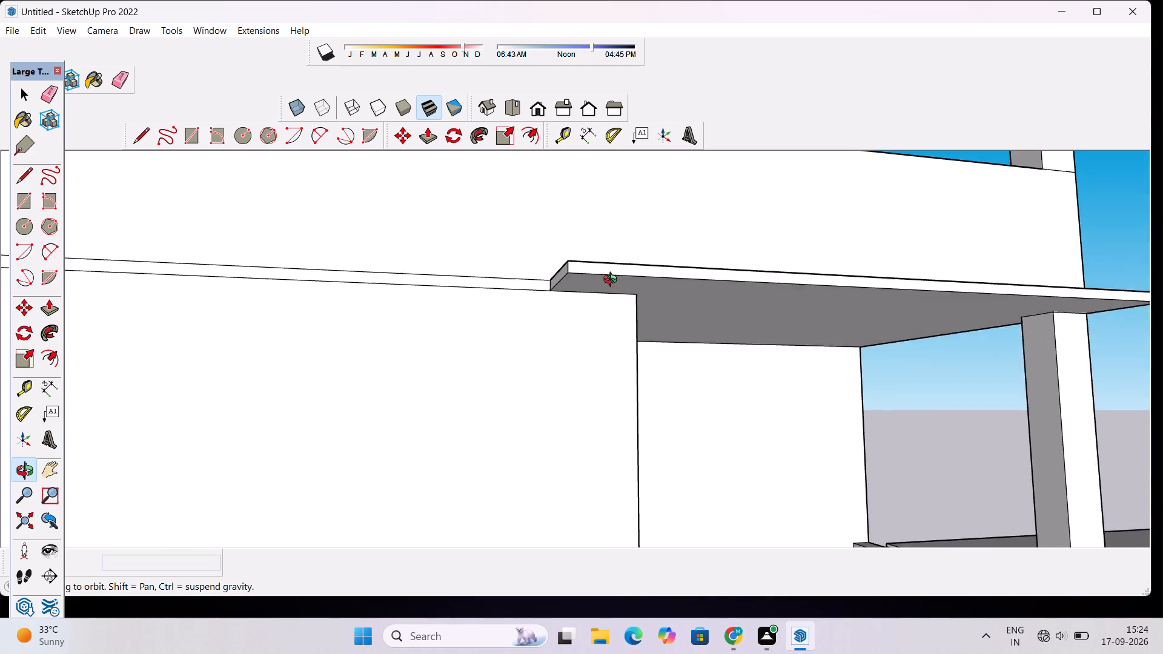
# Examine the slab above the upper opening from below and the front, including where its underside meets the wall corner and the pillar.
pyautogui.moveTo(613, 281); pyautogui.dragTo(595, 219)
pyautogui.moveTo(589, 241); pyautogui.dragTo(588, 286)
pyautogui.scroll(1, 586, 288)
pyautogui.moveTo(628, 289); pyautogui.dragTo(625, 289)
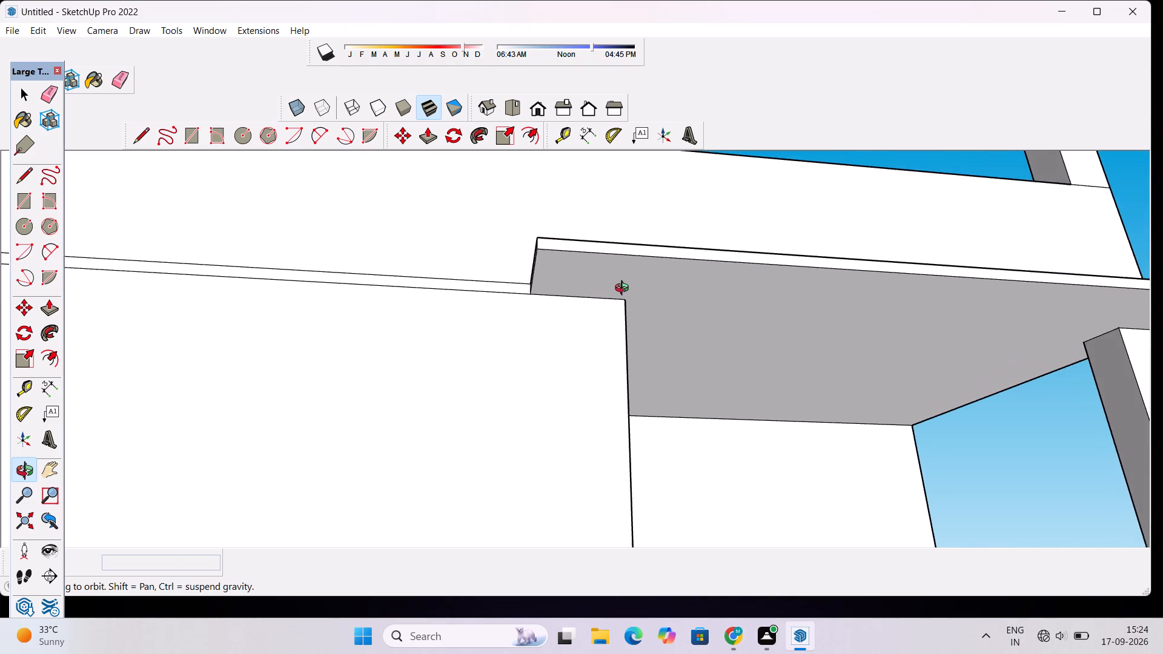
pyautogui.moveTo(625, 289); pyautogui.dragTo(599, 289)
pyautogui.scroll(-3, 559, 279)
pyautogui.moveTo(542, 266); pyautogui.dragTo(533, 321)
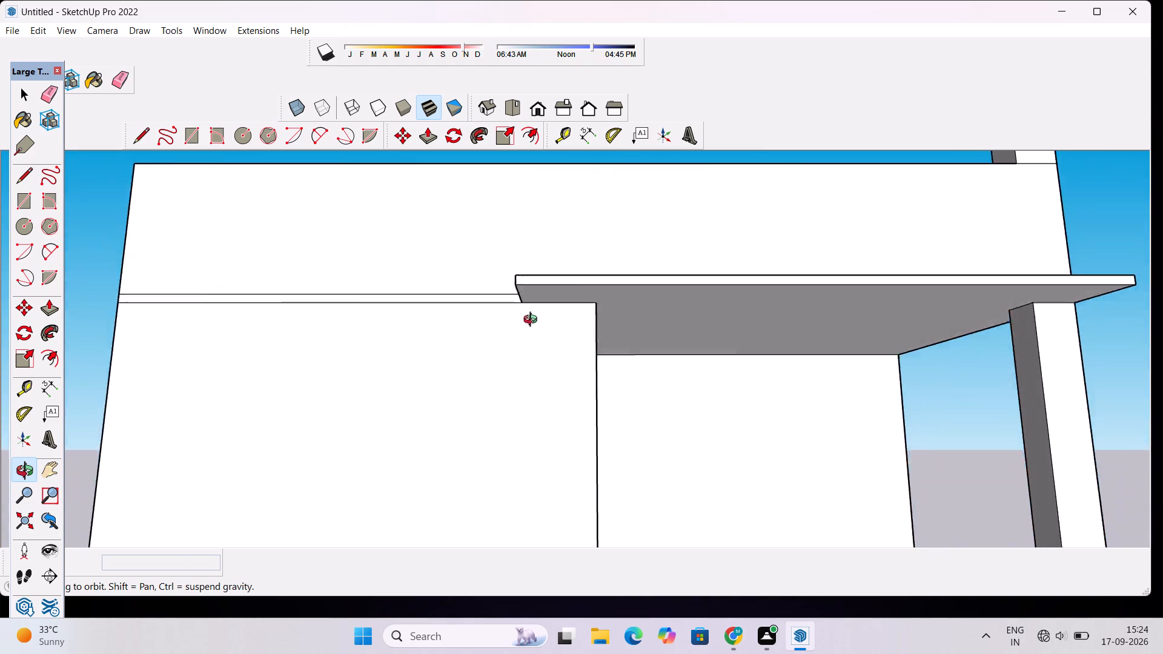
pyautogui.moveTo(533, 321); pyautogui.dragTo(530, 363)
pyautogui.scroll(-4, 529, 351)
pyautogui.moveTo(549, 303); pyautogui.dragTo(549, 314)
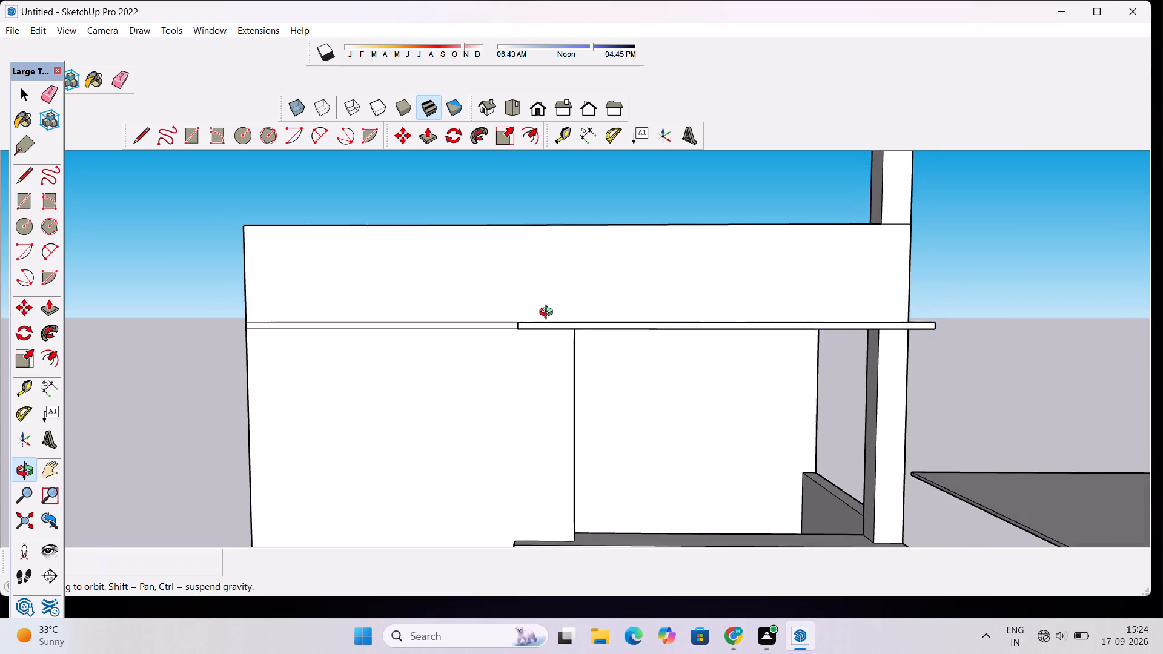
pyautogui.moveTo(549, 314); pyautogui.dragTo(549, 325)
pyautogui.moveTo(611, 368); pyautogui.dragTo(575, 339)
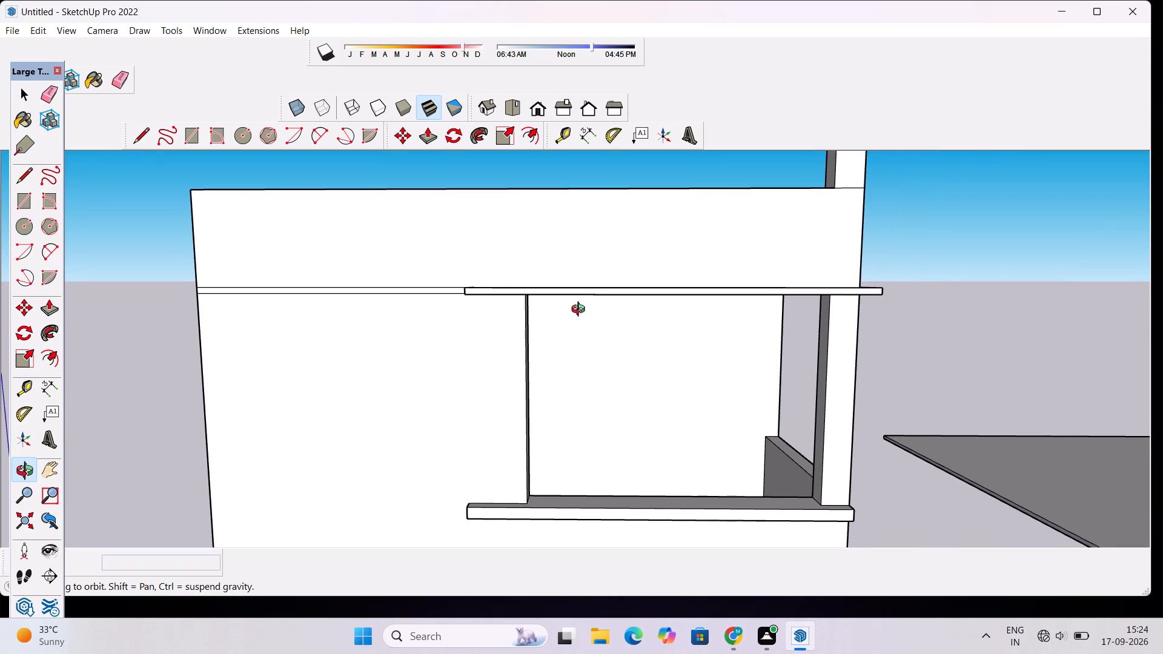
pyautogui.scroll(-1, 581, 311)
pyautogui.moveTo(581, 311); pyautogui.dragTo(581, 319)
pyautogui.scroll(-1, 581, 319)
pyautogui.moveTo(581, 319); pyautogui.dragTo(581, 331)
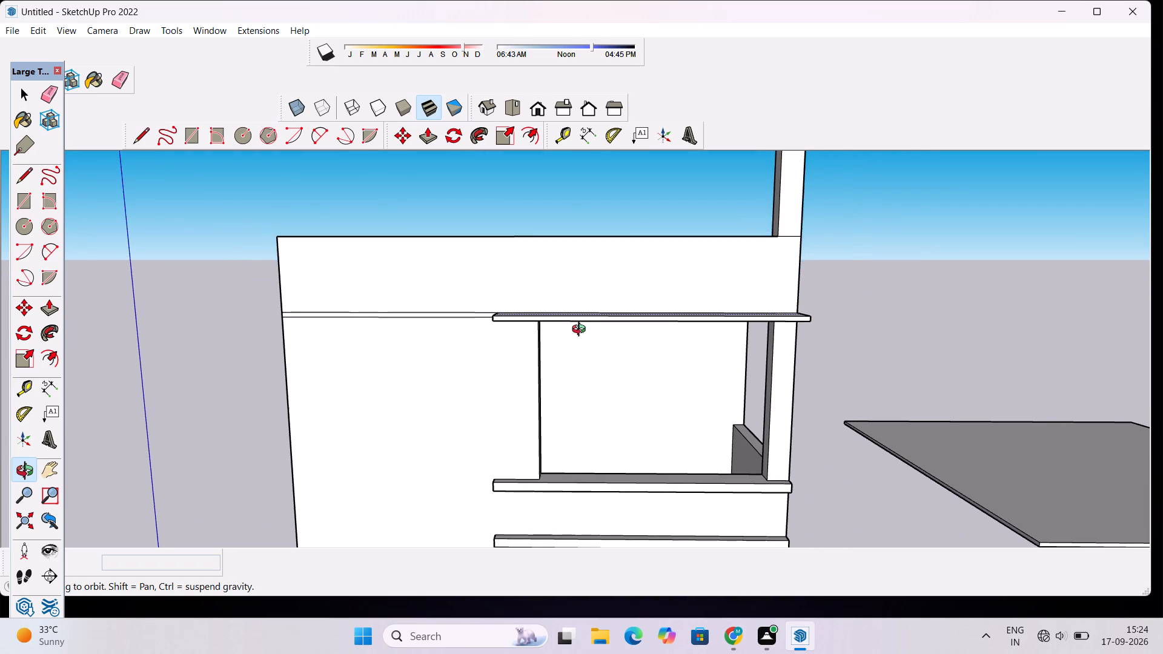
pyautogui.scroll(-4, 581, 331)
pyautogui.scroll(8, 581, 326)
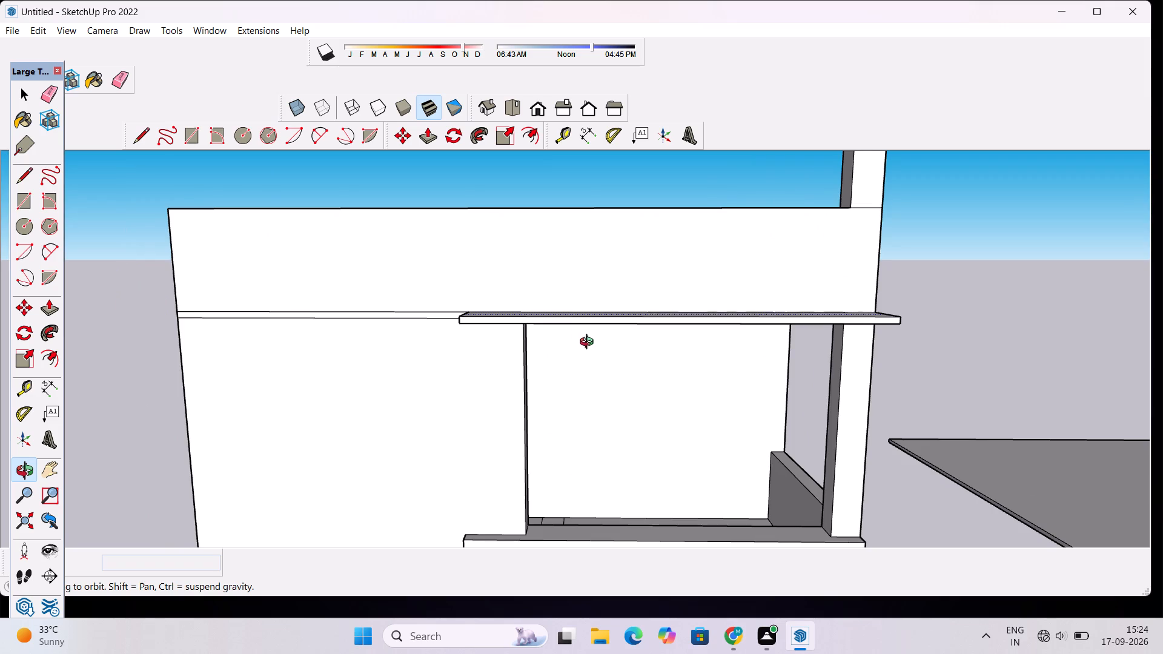
pyautogui.moveTo(593, 354); pyautogui.dragTo(605, 256)
pyautogui.moveTo(605, 255); pyautogui.dragTo(588, 289)
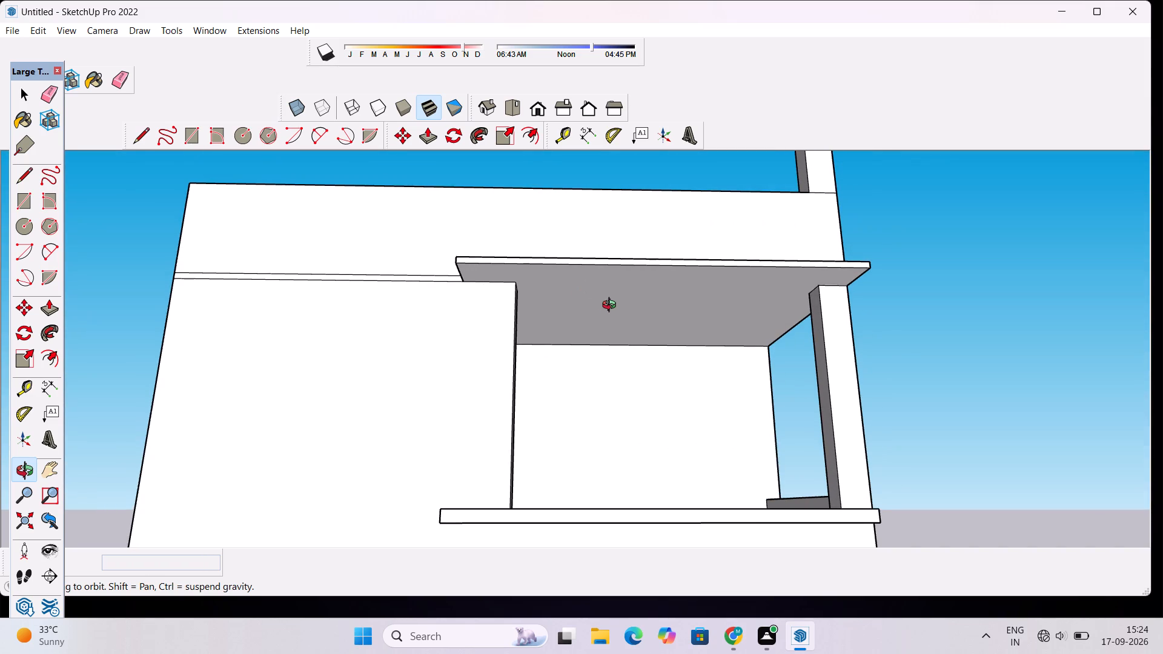
pyautogui.moveTo(612, 306); pyautogui.dragTo(546, 309)
pyautogui.scroll(3, 545, 309)
pyautogui.keyDown('shift'); pyautogui.moveTo(568, 304); pyautogui.dragTo(542, 314); pyautogui.keyUp('shift')
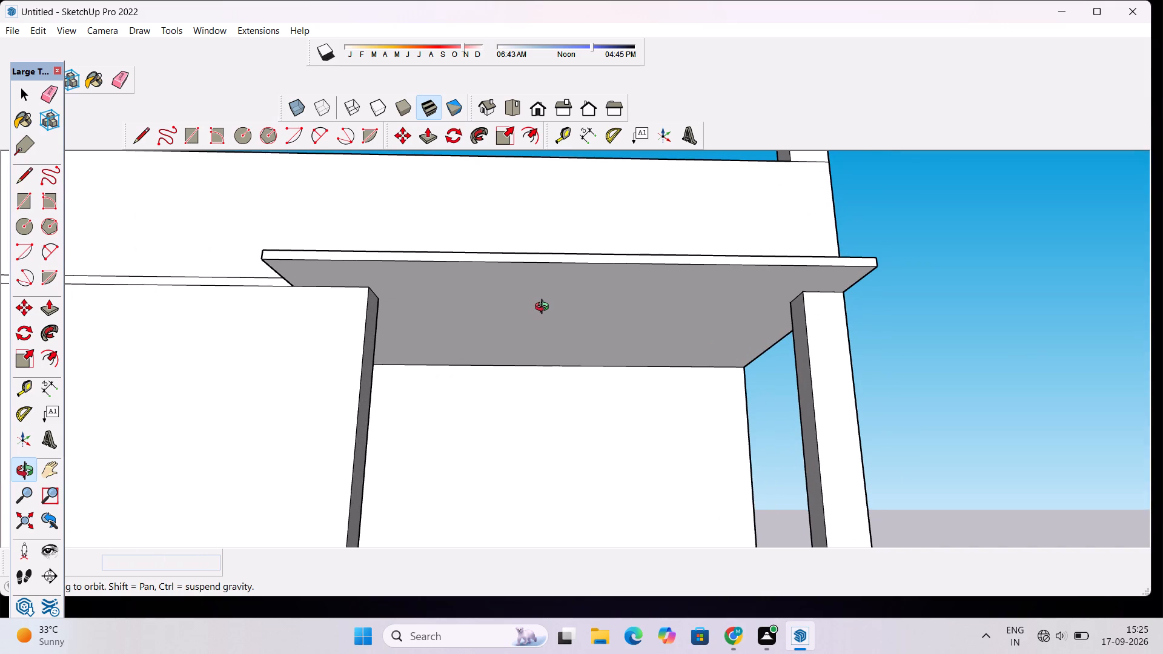
pyautogui.scroll(-3, 546, 306)
pyautogui.moveTo(561, 283); pyautogui.dragTo(566, 297)
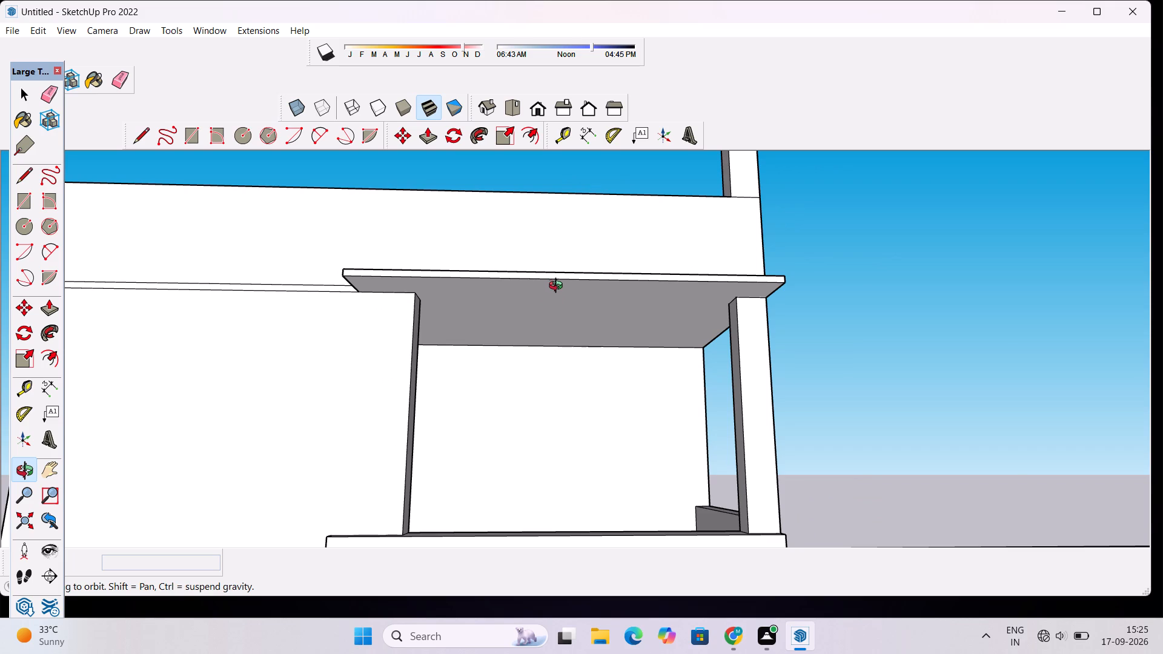
pyautogui.scroll(-4, 479, 350)
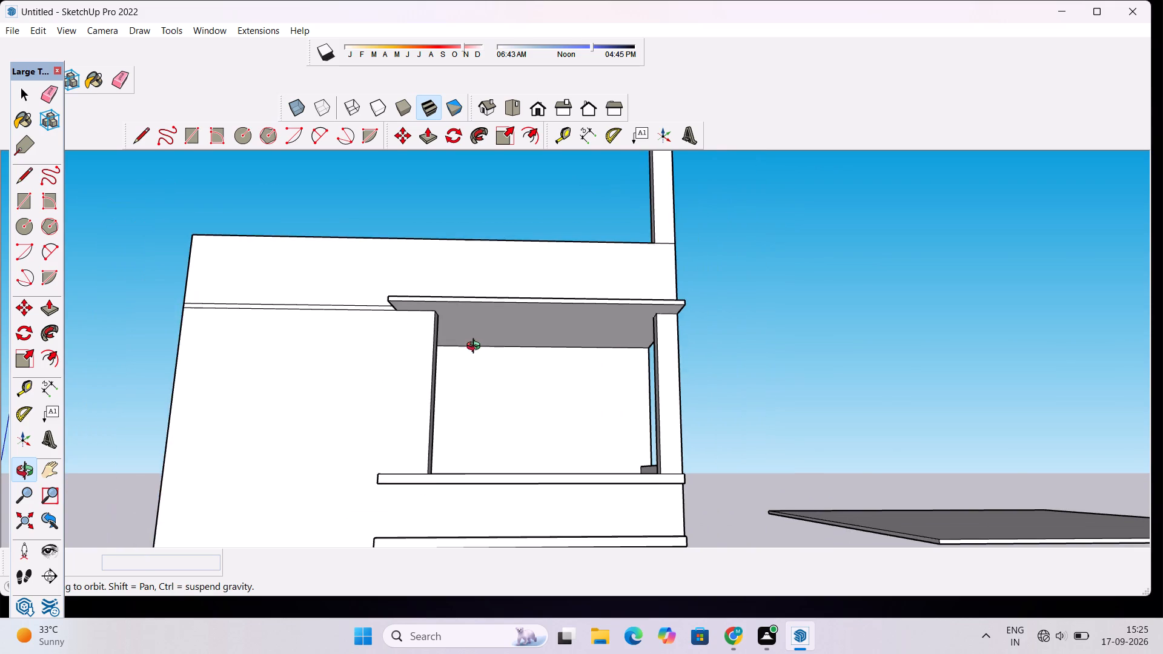
pyautogui.scroll(6, 446, 326)
pyautogui.keyDown('shift'); pyautogui.moveTo(445, 308); pyautogui.dragTo(523, 331); pyautogui.keyUp('shift')
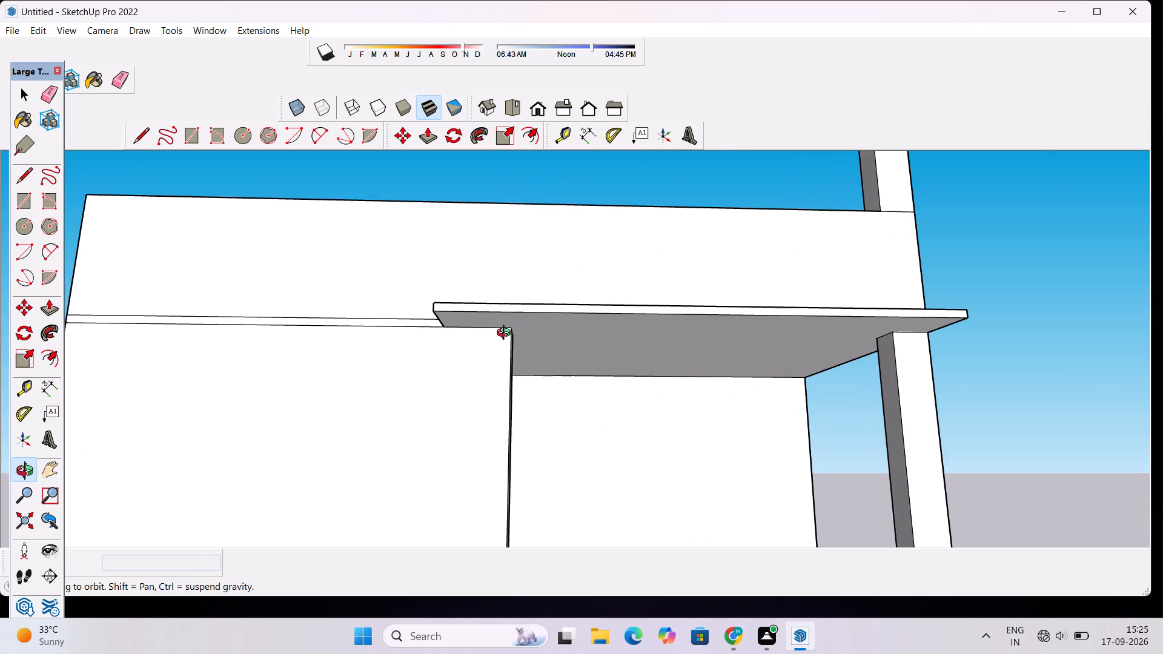
pyautogui.scroll(3, 506, 334)
pyautogui.moveTo(506, 352); pyautogui.dragTo(505, 325)
pyautogui.moveTo(499, 319); pyautogui.dragTo(499, 297)
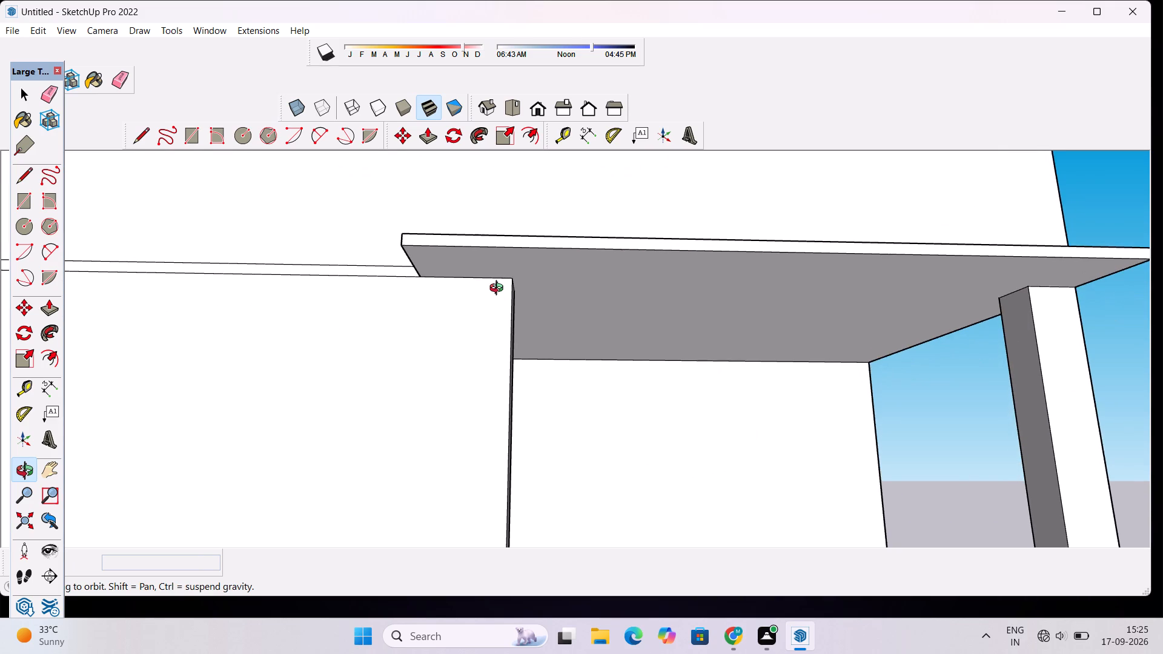
pyautogui.scroll(-1, 499, 289)
# Draw a line about 50' 2 7/16" long across the slab's underside, from the wall corner at the opening to the pillar's corner.
pyautogui.press('p')
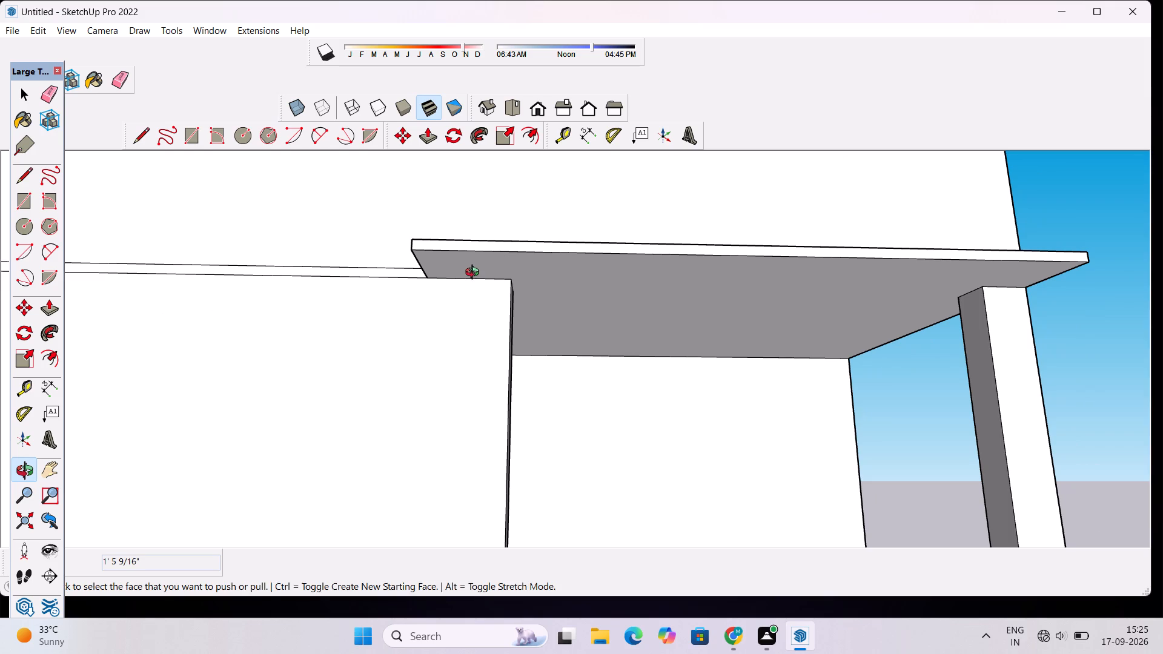
pyautogui.press('space')
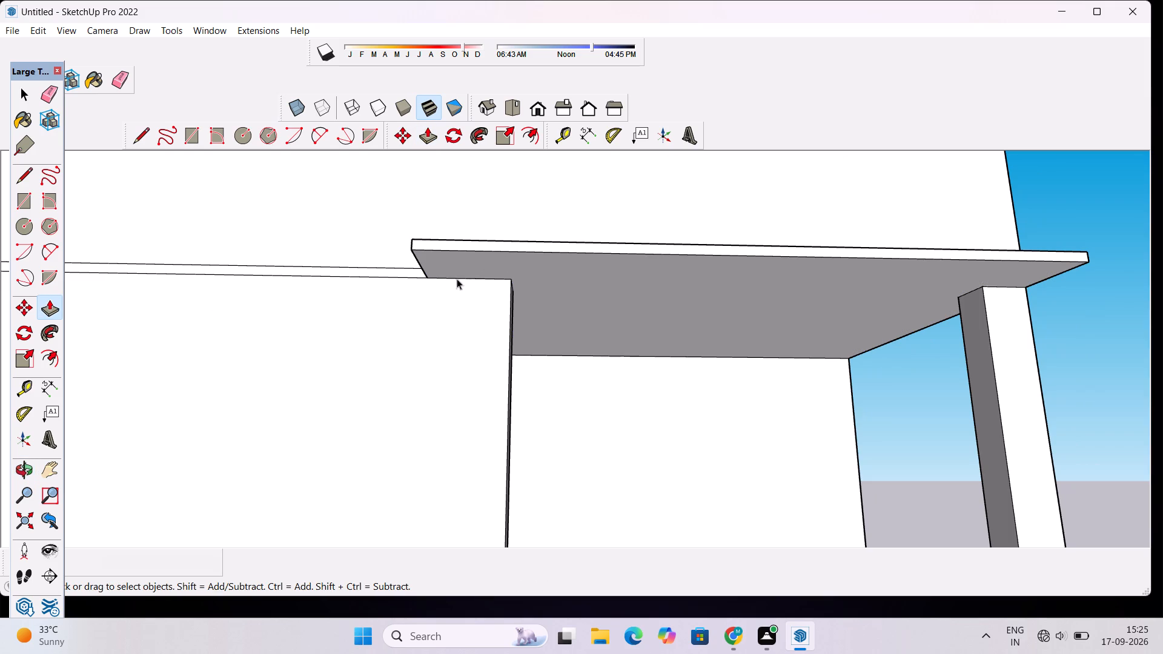
pyautogui.press('l')
pyautogui.scroll(2, 523, 294)
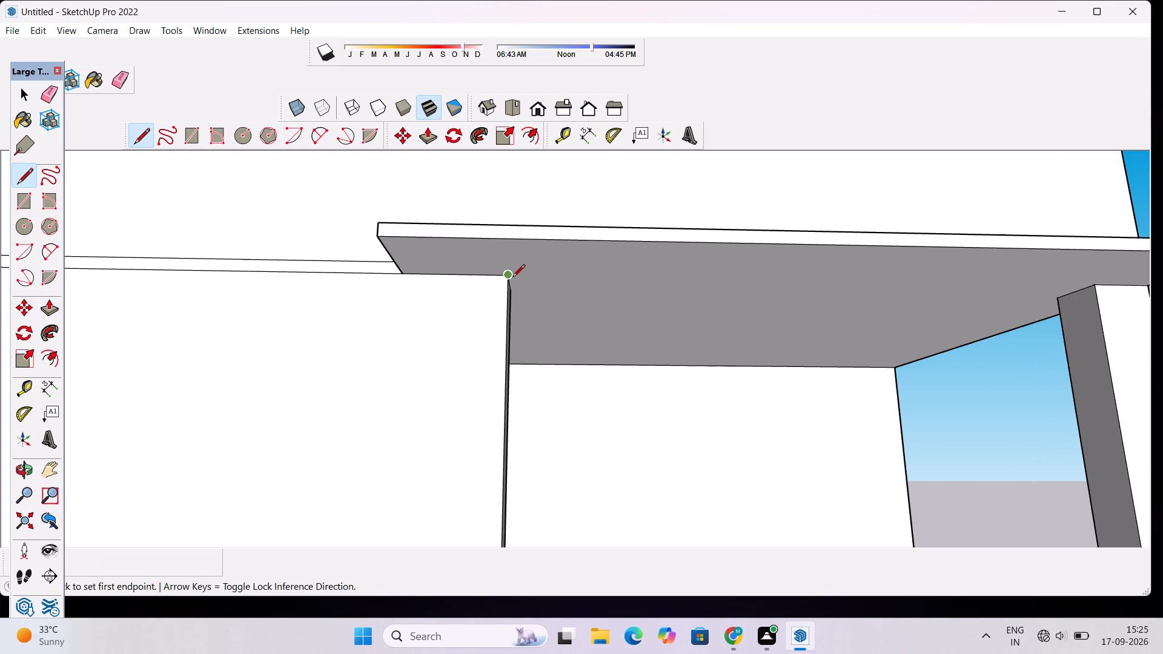
pyautogui.click(508, 278)
pyautogui.scroll(-3, 508, 278)
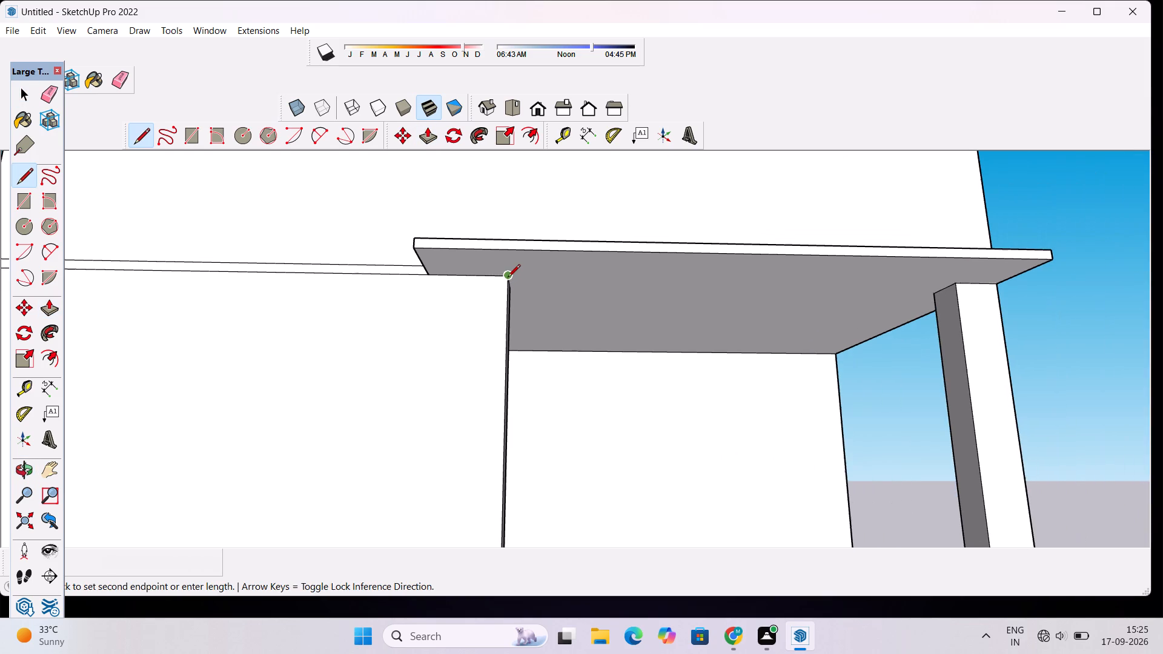
pyautogui.click(958, 284)
pyautogui.press('space')
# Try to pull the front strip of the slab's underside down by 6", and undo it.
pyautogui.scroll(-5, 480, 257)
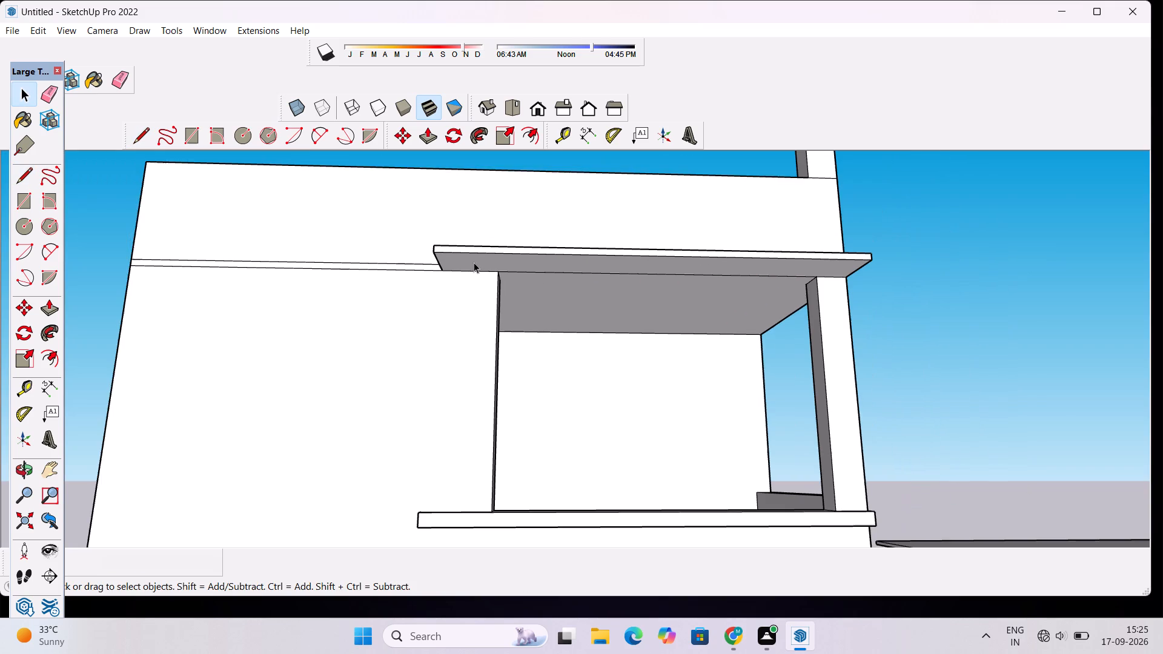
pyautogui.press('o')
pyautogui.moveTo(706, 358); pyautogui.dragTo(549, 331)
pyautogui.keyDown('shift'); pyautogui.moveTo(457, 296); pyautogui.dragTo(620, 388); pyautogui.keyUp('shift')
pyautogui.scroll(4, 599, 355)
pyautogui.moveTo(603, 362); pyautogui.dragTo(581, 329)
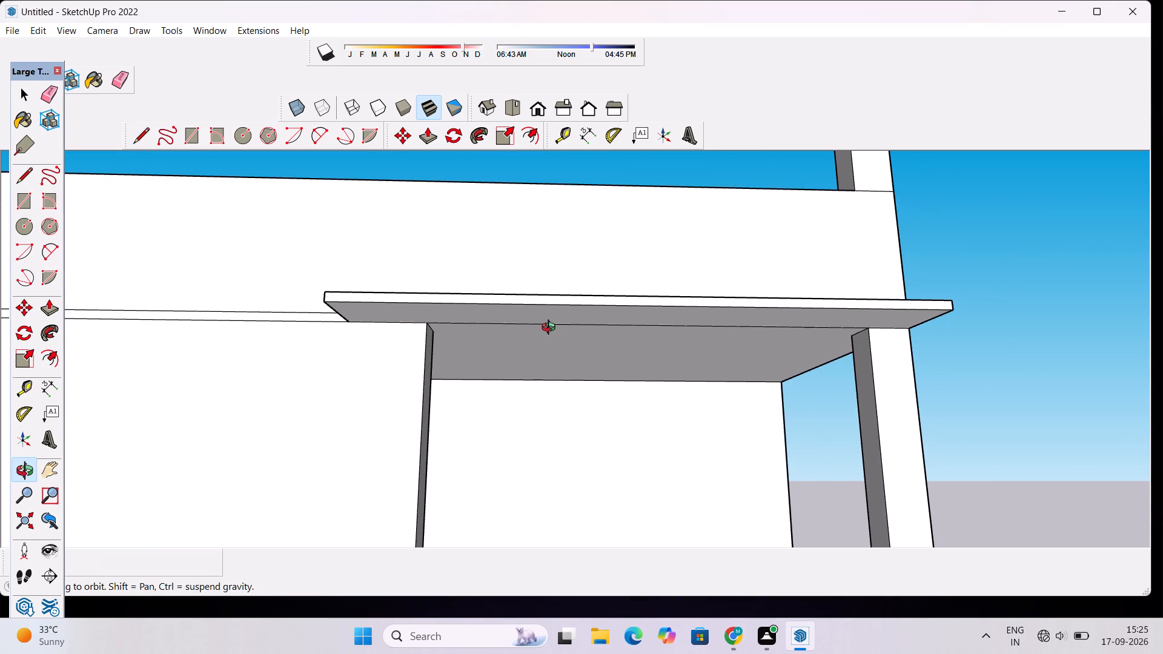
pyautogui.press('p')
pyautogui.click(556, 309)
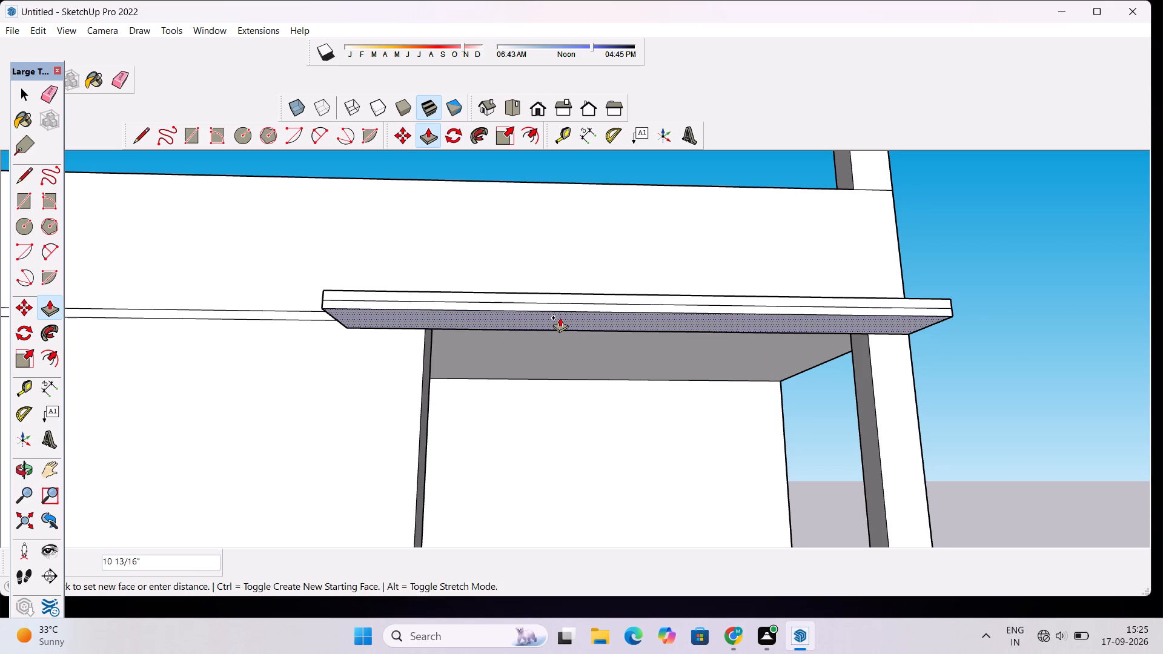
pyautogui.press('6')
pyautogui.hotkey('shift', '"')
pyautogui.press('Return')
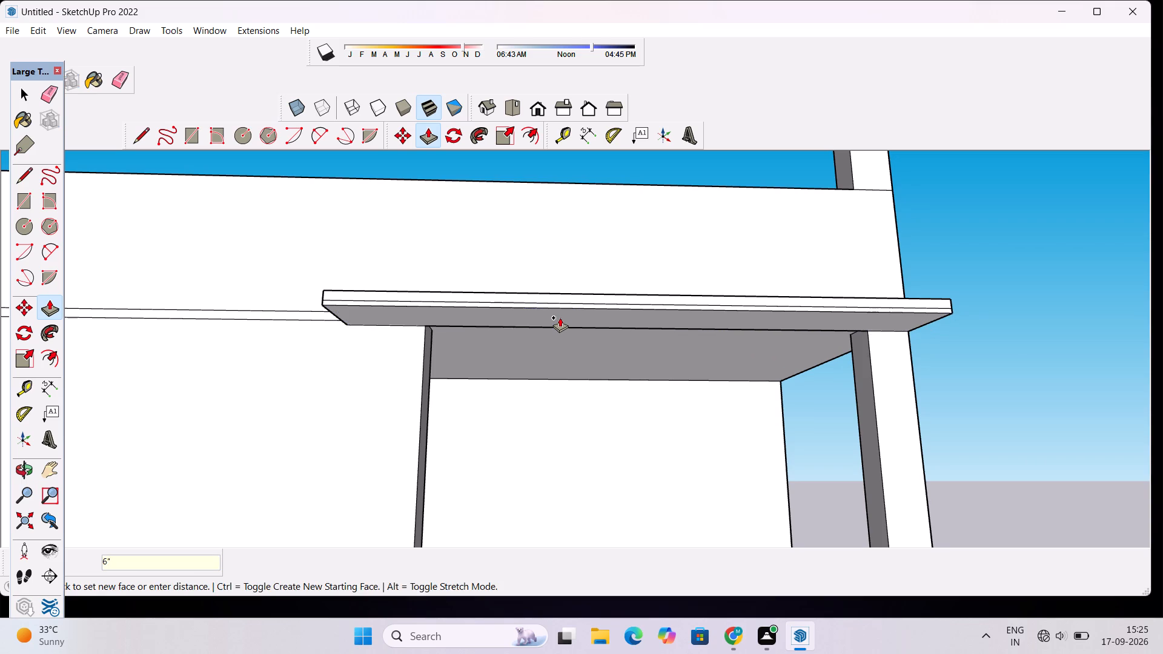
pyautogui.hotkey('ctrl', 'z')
# Pull the front strip of the slab's underside down by 1'.
pyautogui.click(568, 308)
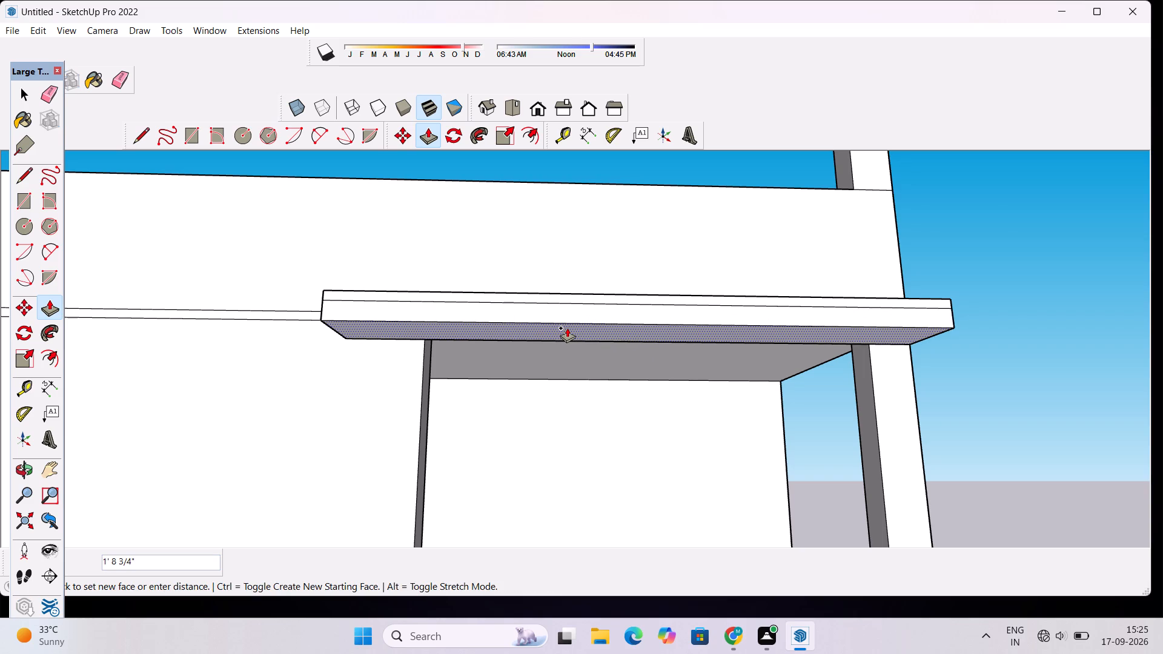
pyautogui.write("1'")
pyautogui.press('Return')
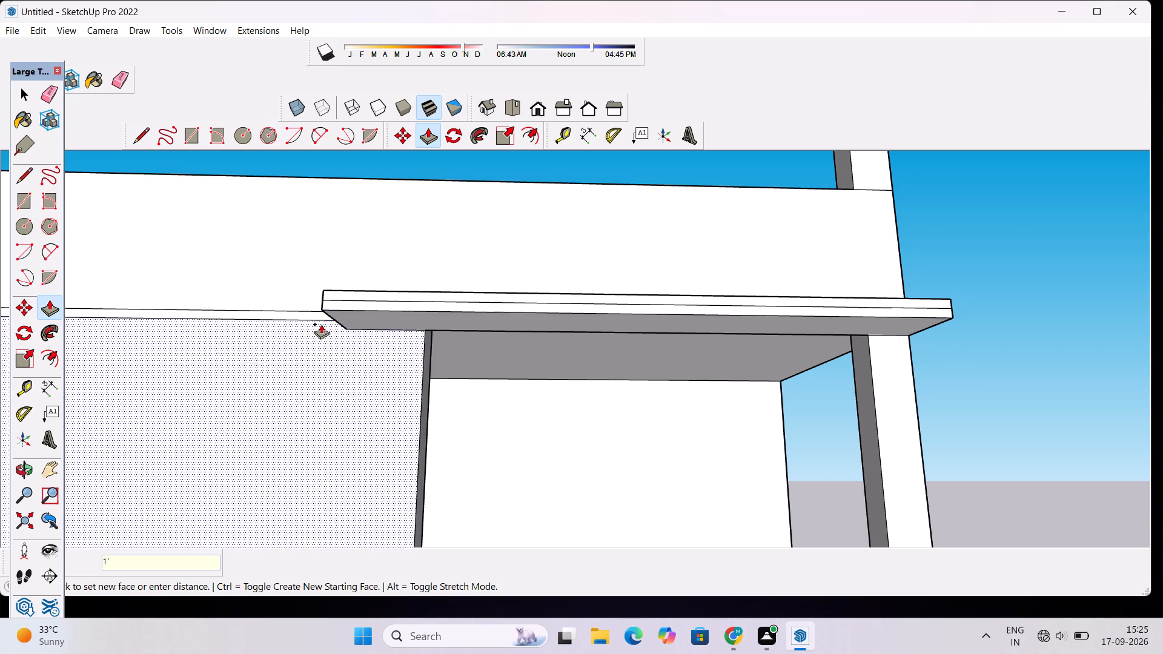
# Examine the thickened slab front from the side, comparing its end with the ends of the two ledges below.
pyautogui.press('o')
pyautogui.moveTo(416, 262); pyautogui.dragTo(562, 341)
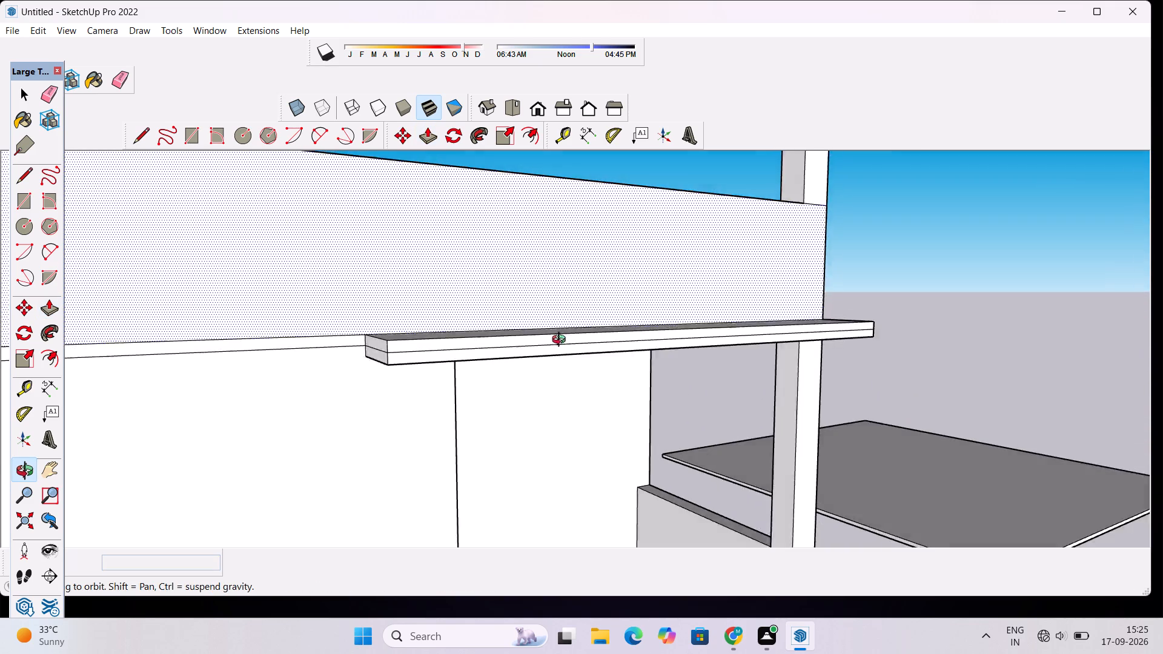
pyautogui.moveTo(562, 341); pyautogui.dragTo(658, 349)
pyautogui.scroll(-5, 557, 317)
pyautogui.keyDown('shift'); pyautogui.moveTo(572, 381); pyautogui.dragTo(572, 334); pyautogui.keyUp('shift')
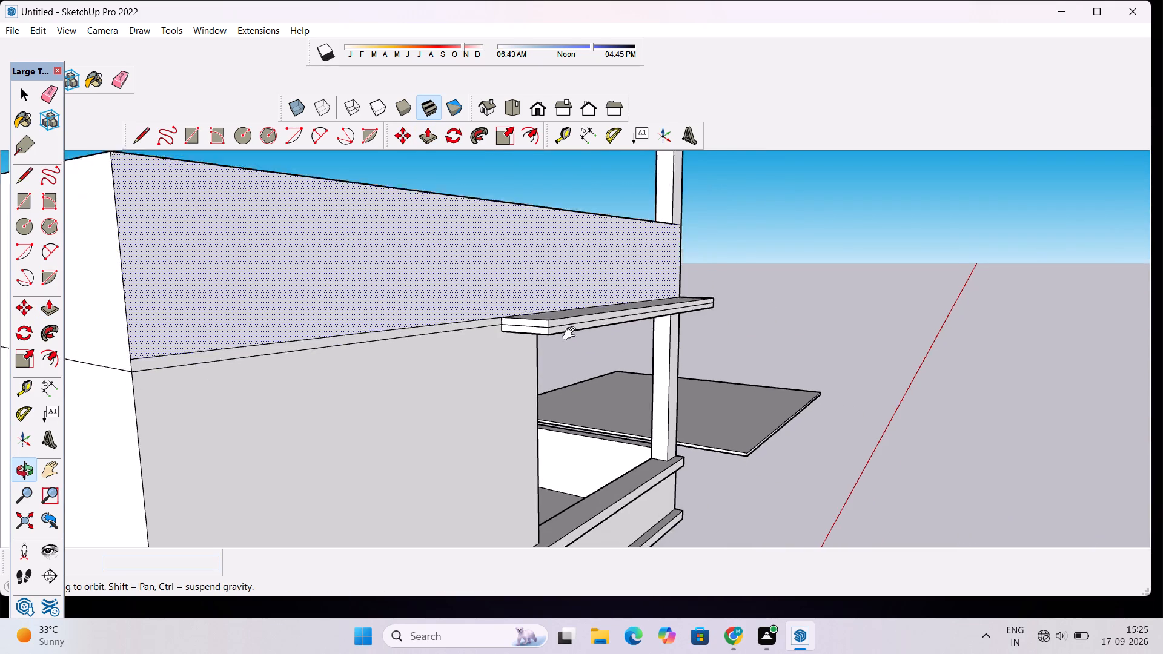
pyautogui.keyDown('shift'); pyautogui.moveTo(572, 334); pyautogui.dragTo(572, 237); pyautogui.keyUp('shift')
pyautogui.keyDown('shift'); pyautogui.moveTo(572, 236); pyautogui.dragTo(572, 346); pyautogui.keyUp('shift')
pyautogui.scroll(-4, 570, 337)
pyautogui.keyDown('shift'); pyautogui.moveTo(566, 267); pyautogui.dragTo(568, 364); pyautogui.keyUp('shift')
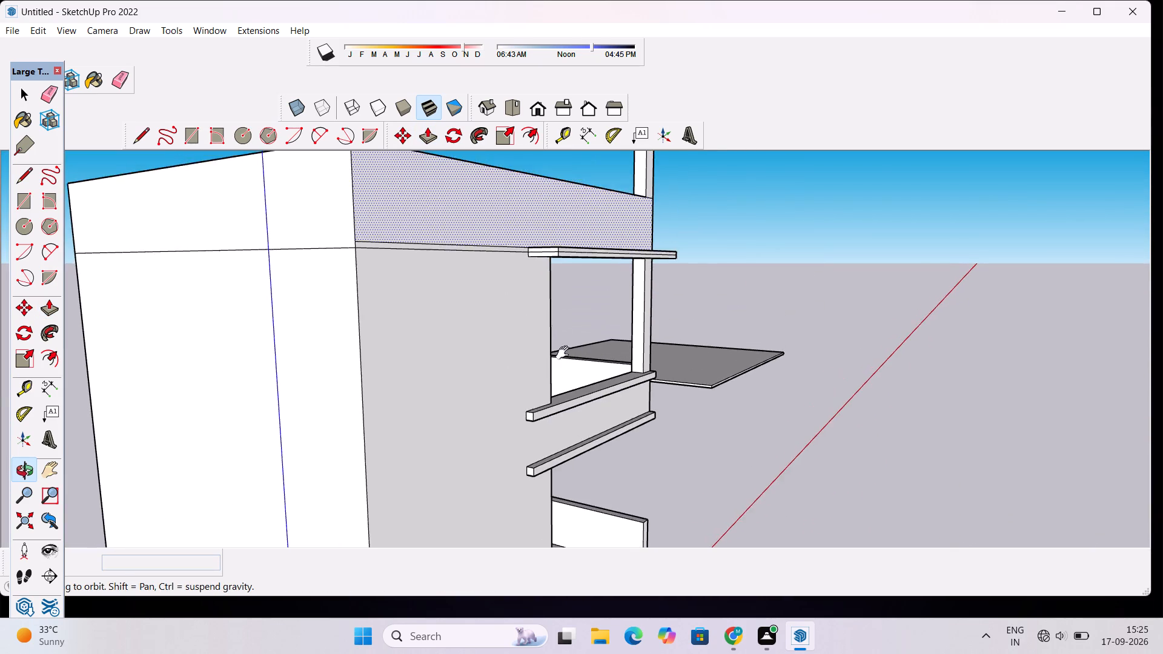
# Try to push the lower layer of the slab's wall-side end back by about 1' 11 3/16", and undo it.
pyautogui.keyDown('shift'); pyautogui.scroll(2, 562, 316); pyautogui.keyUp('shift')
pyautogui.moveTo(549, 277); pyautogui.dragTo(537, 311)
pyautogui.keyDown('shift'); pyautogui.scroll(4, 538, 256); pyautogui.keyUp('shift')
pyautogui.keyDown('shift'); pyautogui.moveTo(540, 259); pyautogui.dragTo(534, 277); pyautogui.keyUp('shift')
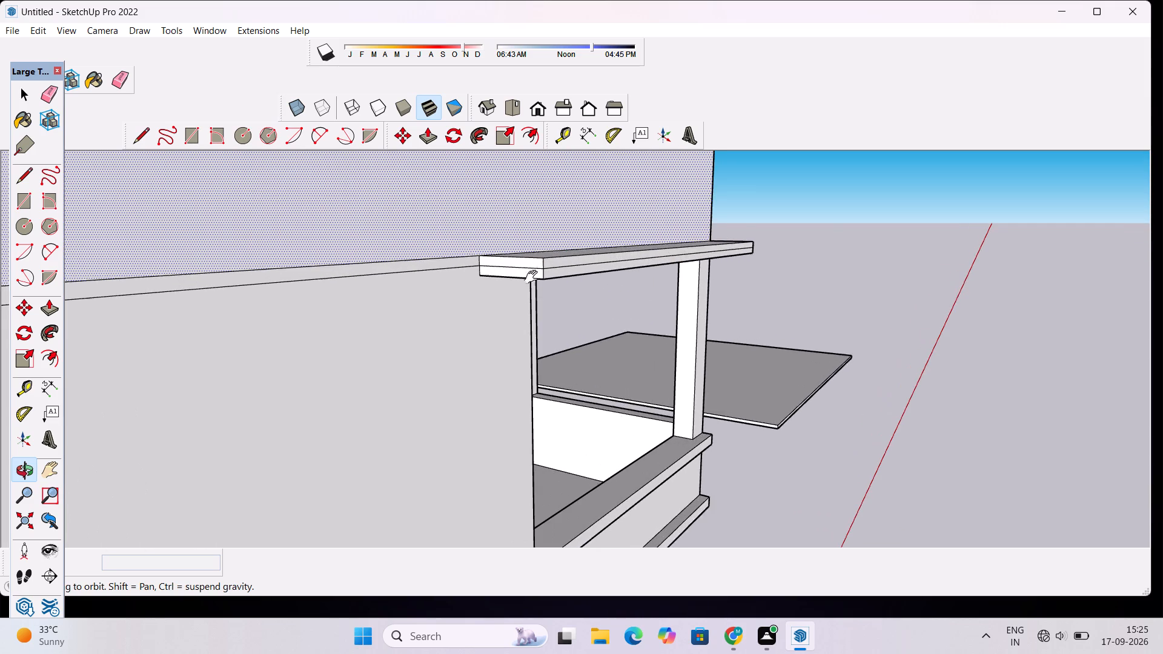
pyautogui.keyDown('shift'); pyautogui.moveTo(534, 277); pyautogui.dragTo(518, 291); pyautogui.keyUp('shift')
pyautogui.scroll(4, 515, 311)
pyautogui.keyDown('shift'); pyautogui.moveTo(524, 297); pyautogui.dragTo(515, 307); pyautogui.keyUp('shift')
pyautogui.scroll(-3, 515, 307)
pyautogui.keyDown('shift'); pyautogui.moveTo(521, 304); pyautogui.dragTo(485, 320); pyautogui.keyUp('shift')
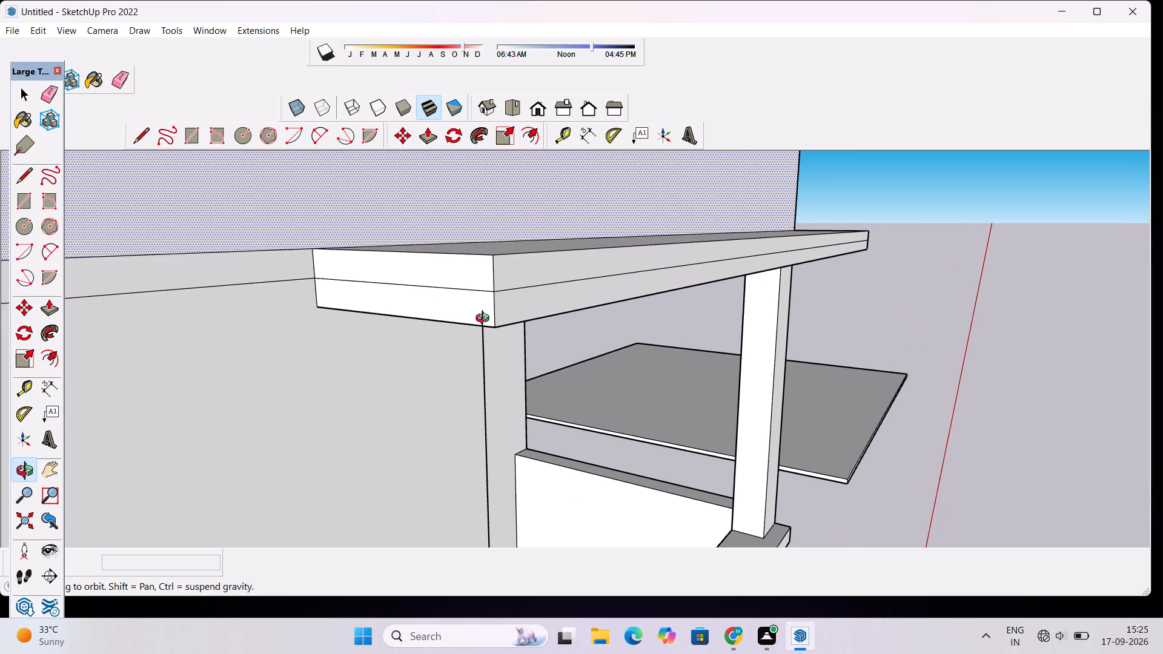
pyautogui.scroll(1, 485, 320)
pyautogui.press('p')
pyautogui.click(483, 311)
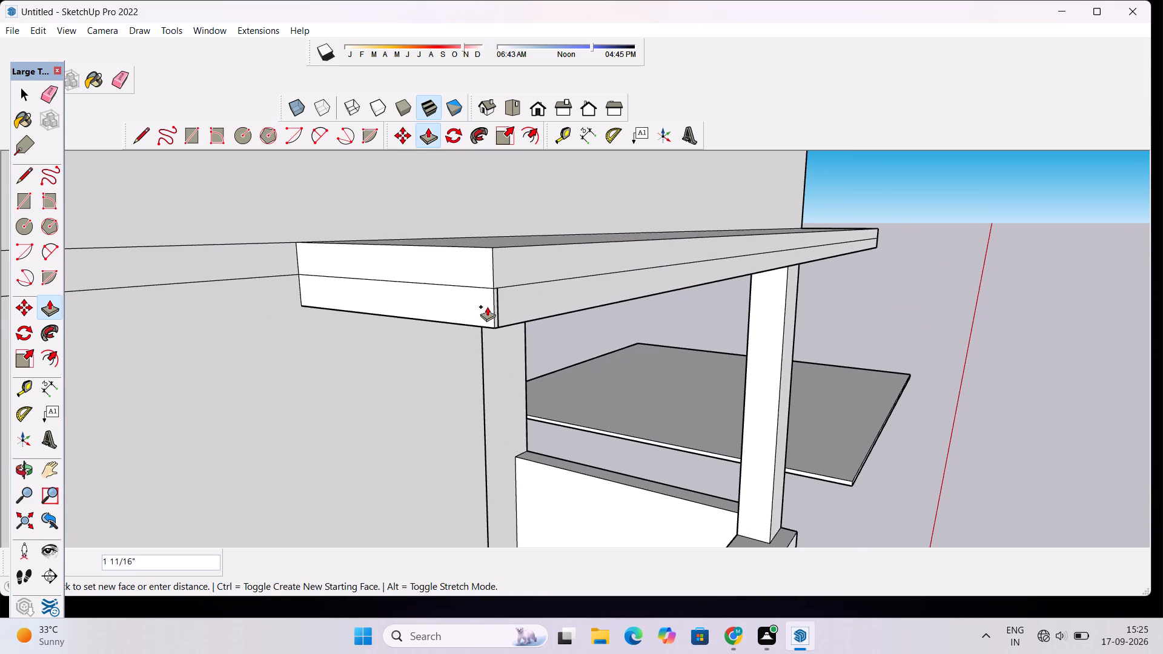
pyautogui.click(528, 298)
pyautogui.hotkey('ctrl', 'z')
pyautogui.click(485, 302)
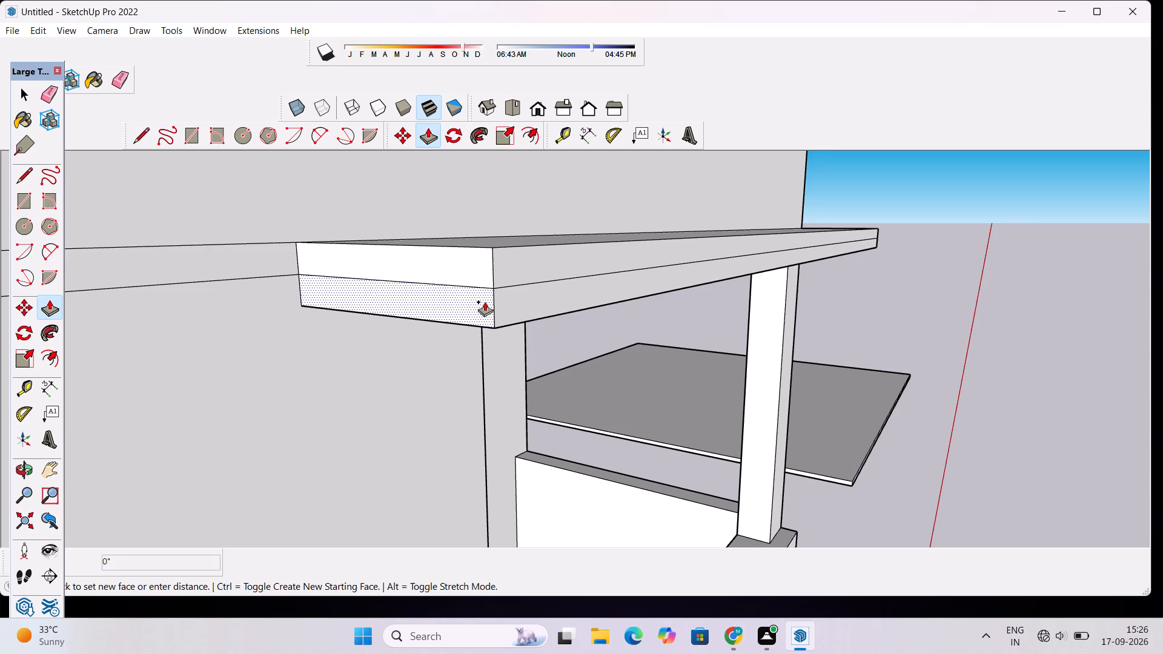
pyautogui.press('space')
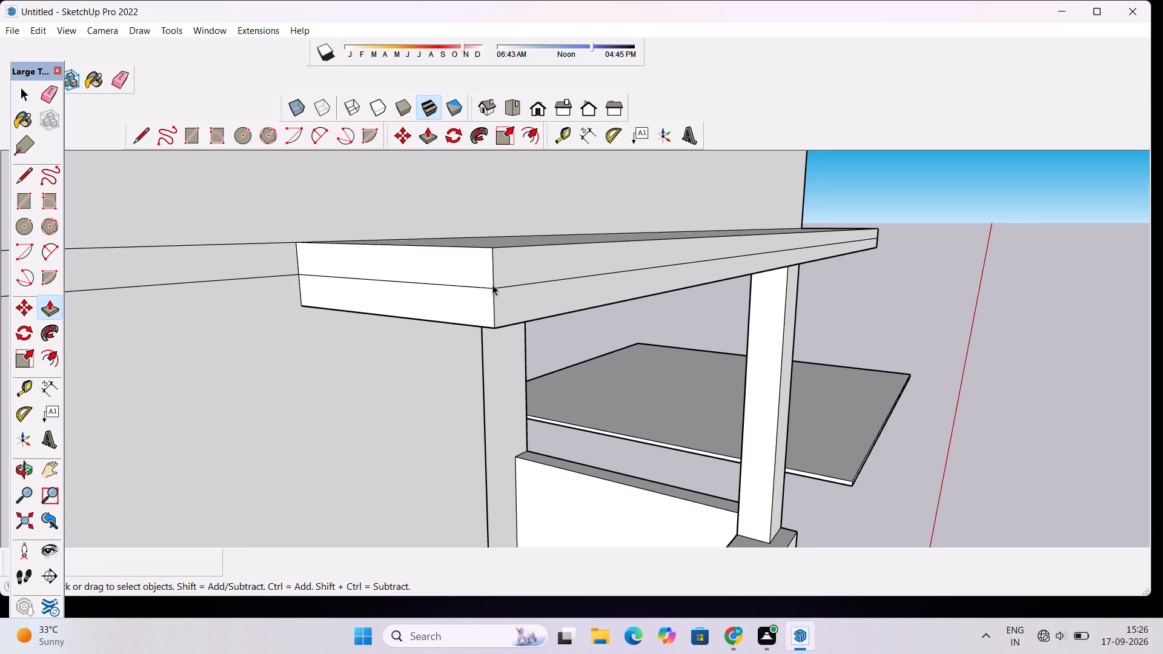
# Push the upper layer of the slab's wall-side end back towards the opening by about 2' 3/8".
pyautogui.click(479, 269)
pyautogui.press('p')
pyautogui.click(479, 269)
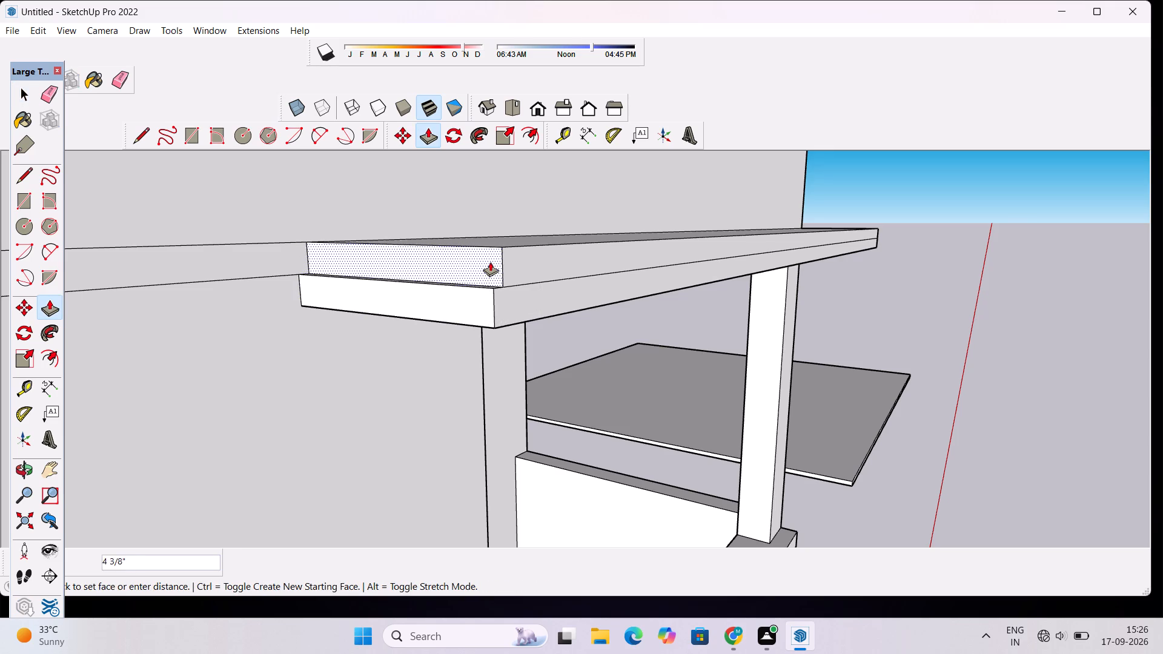
pyautogui.click(528, 257)
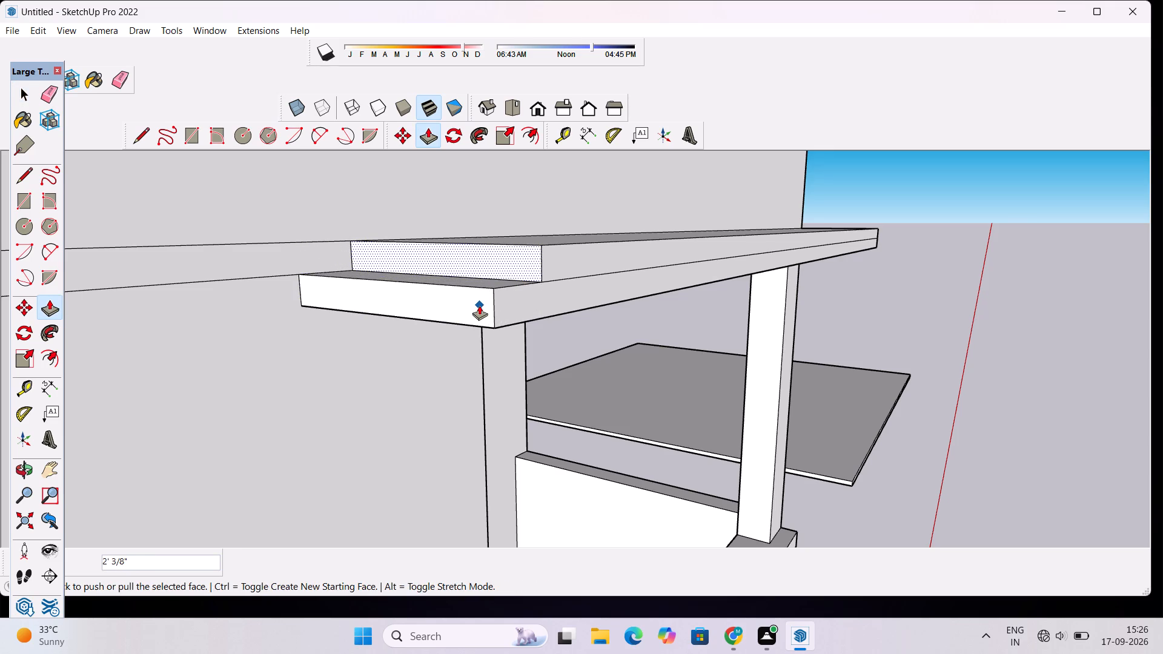
# Push the lower layer of the slab's wall-side end back by about 3' 7 1/8", stepping it in beneath the upper layer.
pyautogui.press('space')
pyautogui.click(479, 305)
pyautogui.press('p')
pyautogui.click(479, 305)
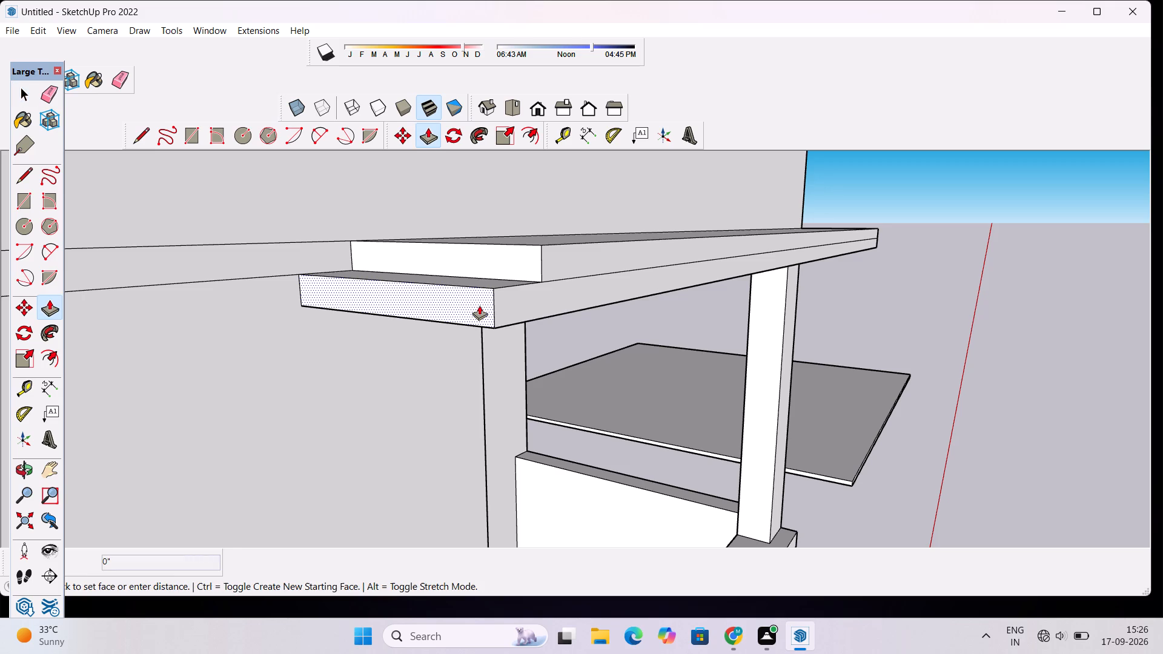
pyautogui.click(558, 282)
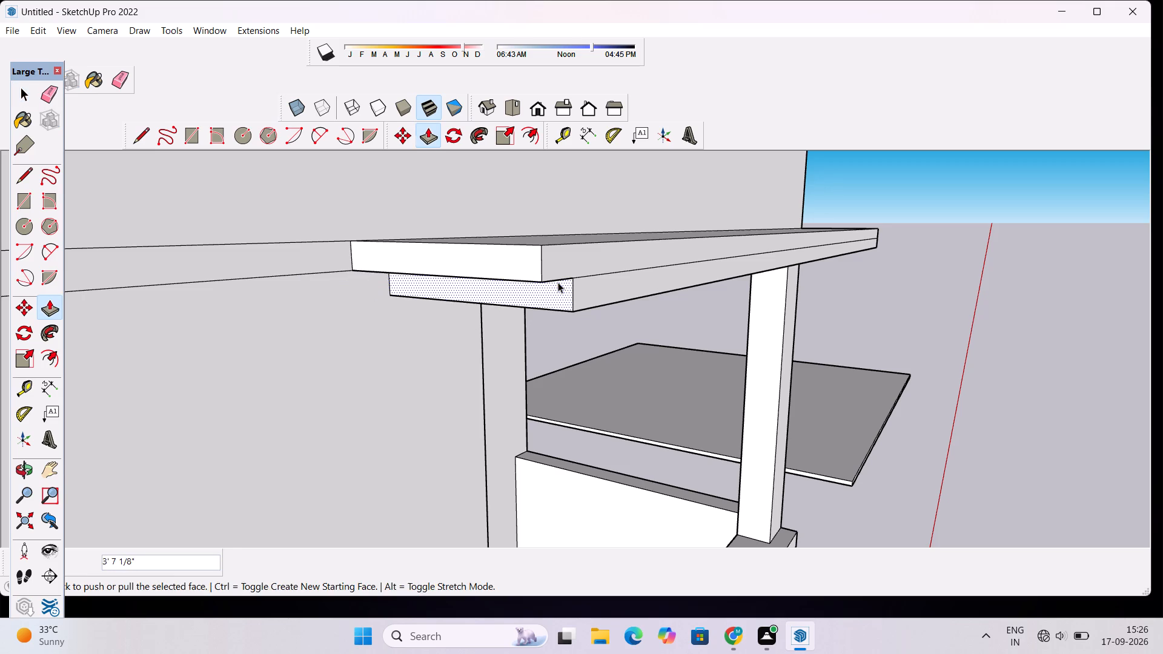
# Examine the stepped wall-side end of the slab from below, the front and above, against the ledges beneath it.
pyautogui.press('space')
pyautogui.press('o')
pyautogui.moveTo(574, 366); pyautogui.dragTo(467, 320)
pyautogui.scroll(-4, 466, 320)
pyautogui.keyDown('shift'); pyautogui.moveTo(466, 320); pyautogui.dragTo(537, 377); pyautogui.keyUp('shift')
pyautogui.scroll(4, 474, 325)
pyautogui.moveTo(430, 340); pyautogui.dragTo(400, 253)
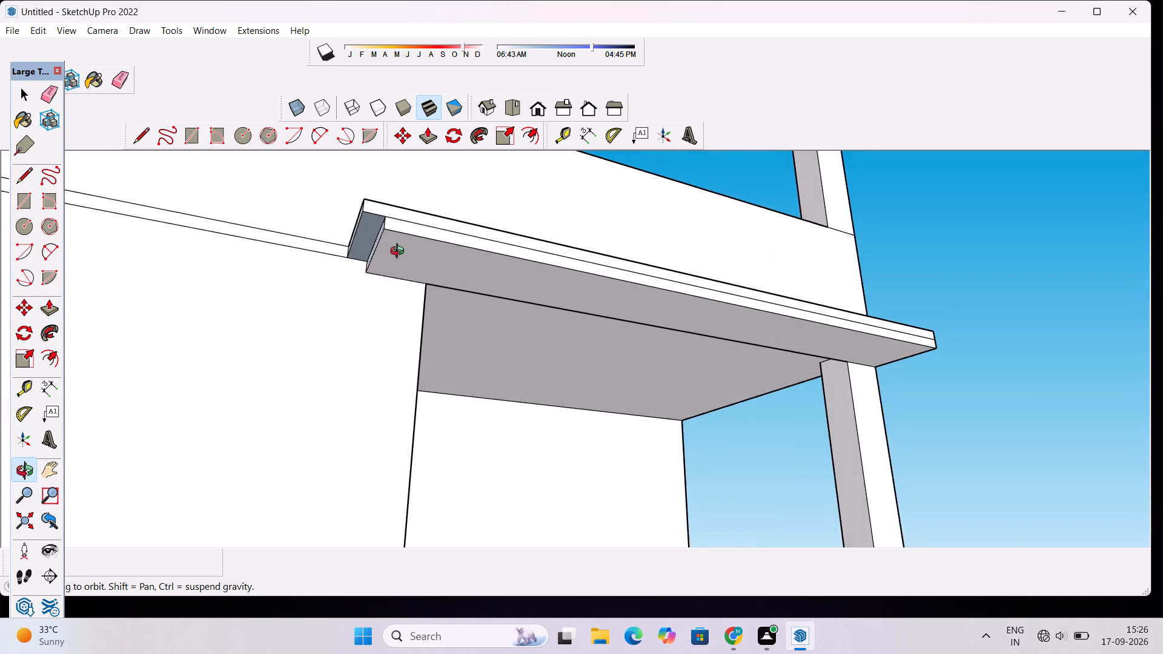
pyautogui.moveTo(400, 253); pyautogui.dragTo(383, 251)
pyautogui.scroll(-3, 383, 251)
pyautogui.moveTo(382, 251); pyautogui.dragTo(405, 359)
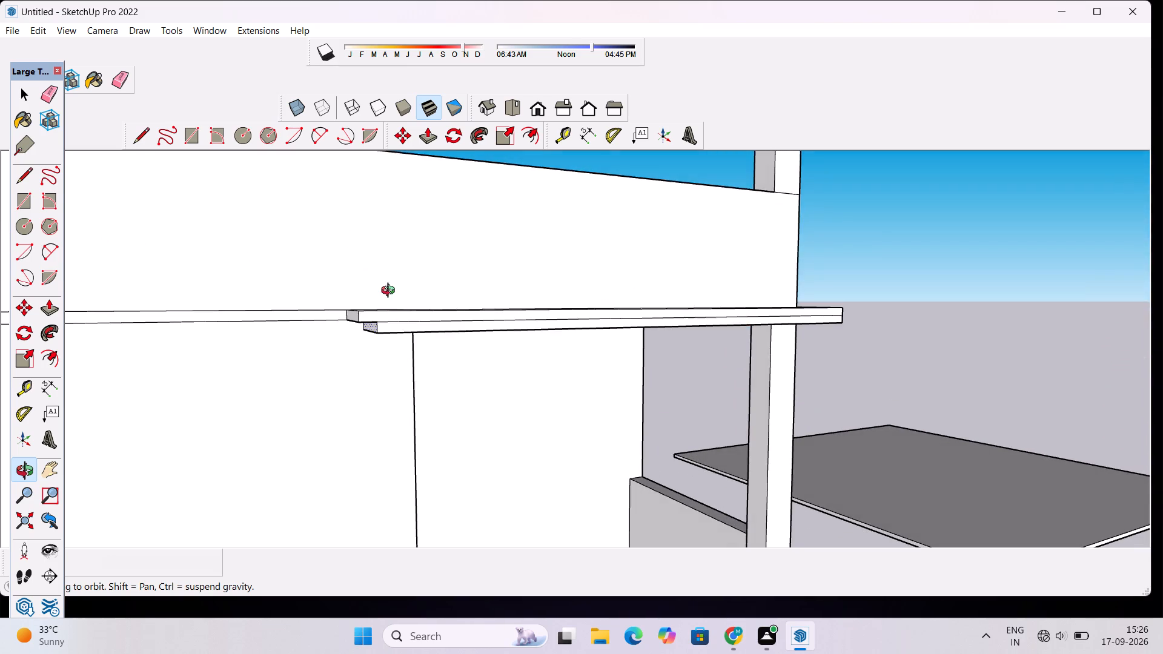
pyautogui.scroll(-8, 385, 282)
pyautogui.moveTo(433, 329); pyautogui.dragTo(379, 327)
pyautogui.scroll(2, 368, 321)
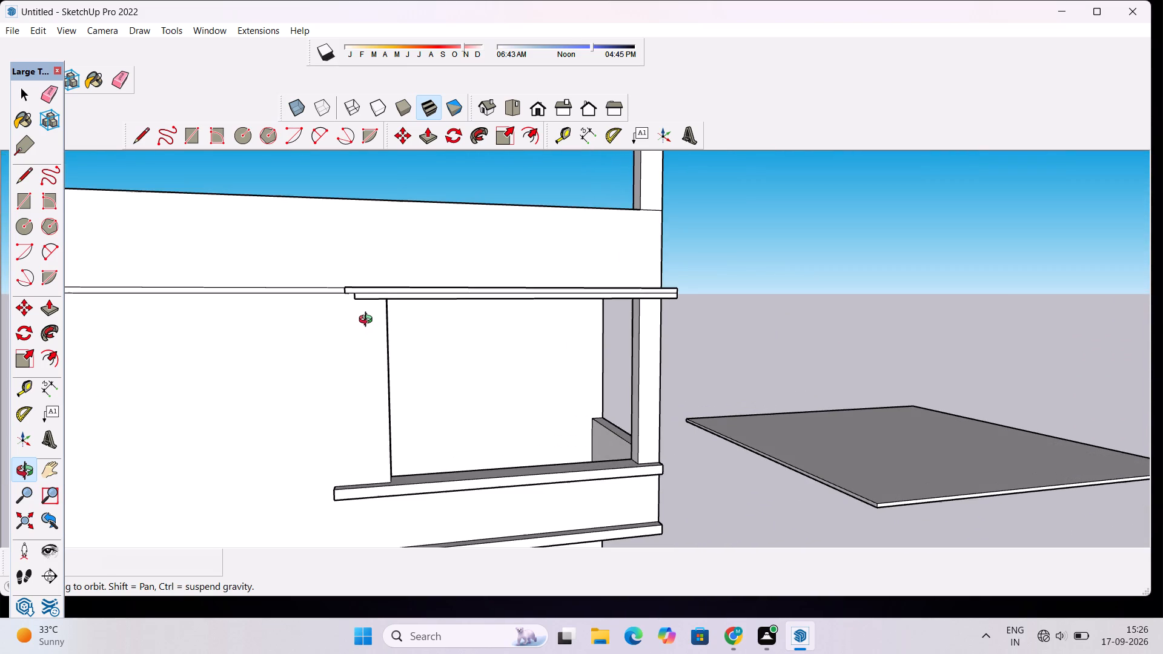
pyautogui.scroll(-2, 368, 320)
pyautogui.scroll(2, 378, 336)
pyautogui.moveTo(378, 339); pyautogui.dragTo(381, 287)
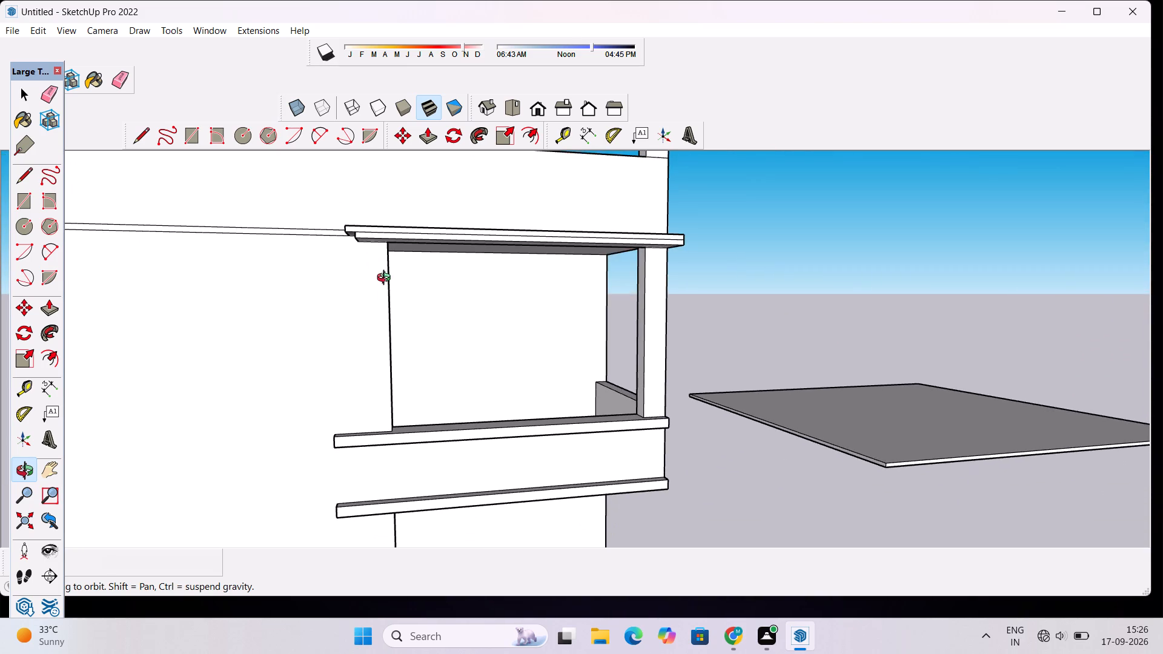
pyautogui.moveTo(391, 281); pyautogui.dragTo(373, 395)
pyautogui.scroll(4, 313, 352)
pyautogui.moveTo(313, 352); pyautogui.dragTo(423, 345)
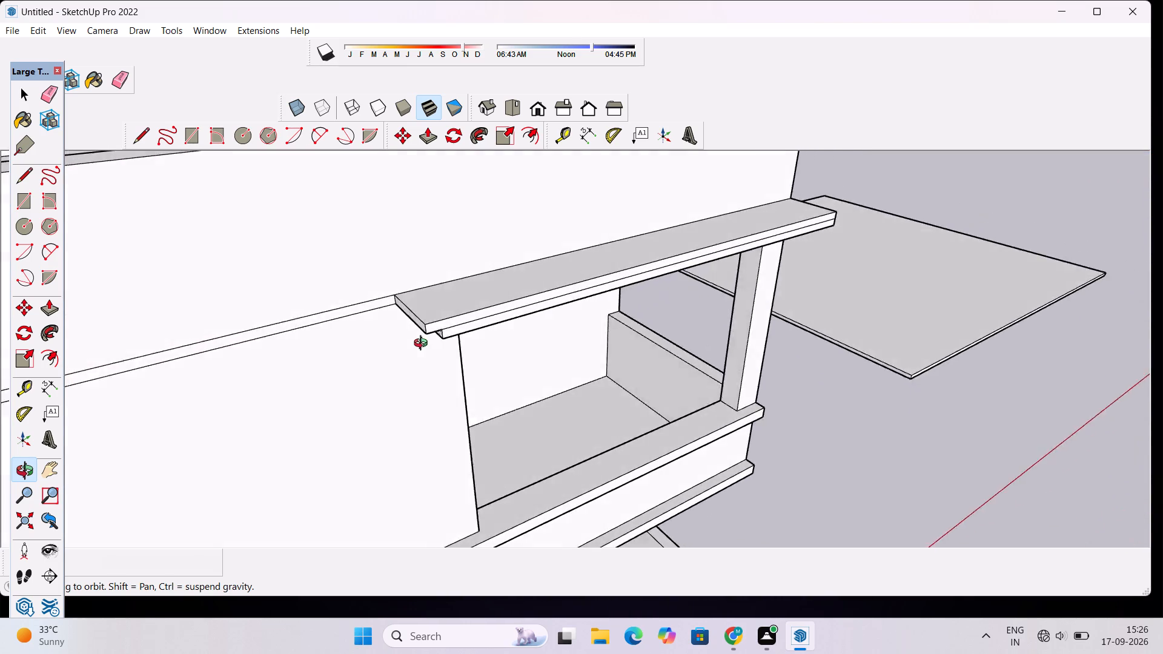
pyautogui.moveTo(423, 345); pyautogui.dragTo(480, 319)
pyautogui.scroll(-5, 481, 306)
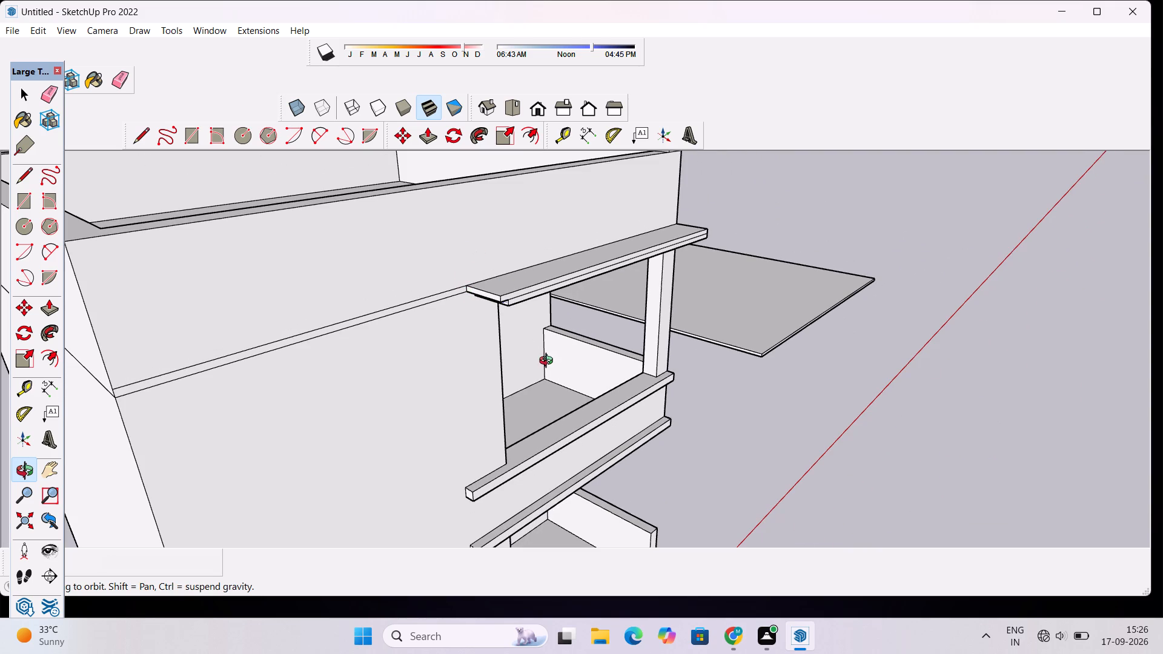
pyautogui.scroll(-2, 513, 329)
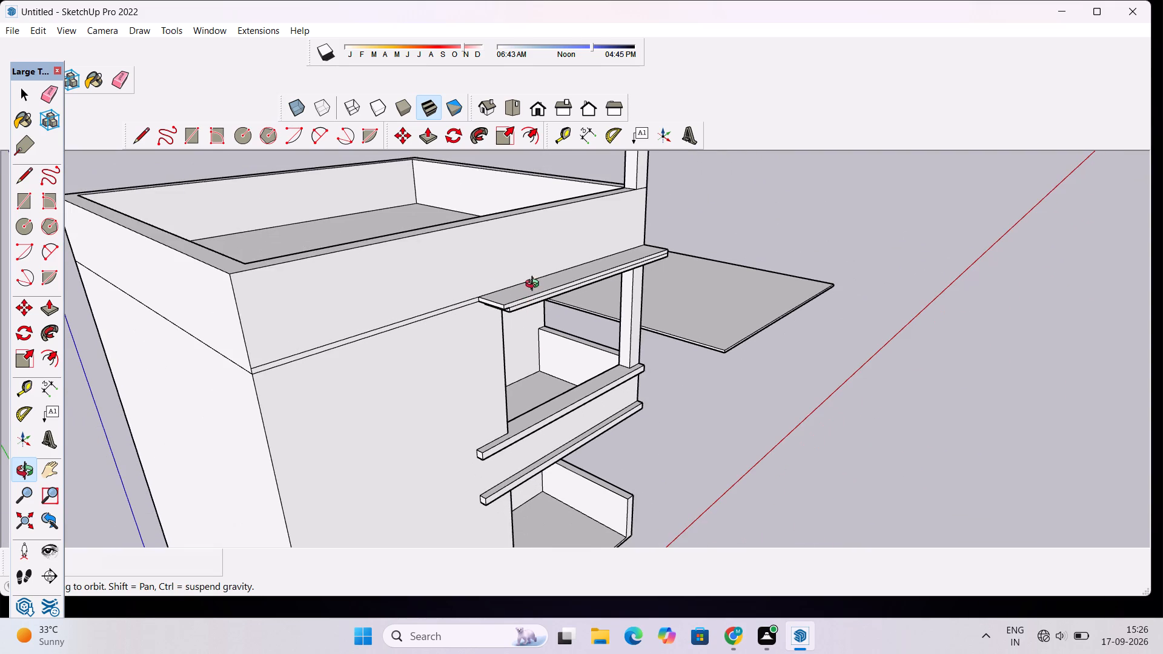
pyautogui.scroll(-2, 545, 288)
pyautogui.moveTo(594, 391); pyautogui.dragTo(456, 368)
pyautogui.scroll(-2, 458, 348)
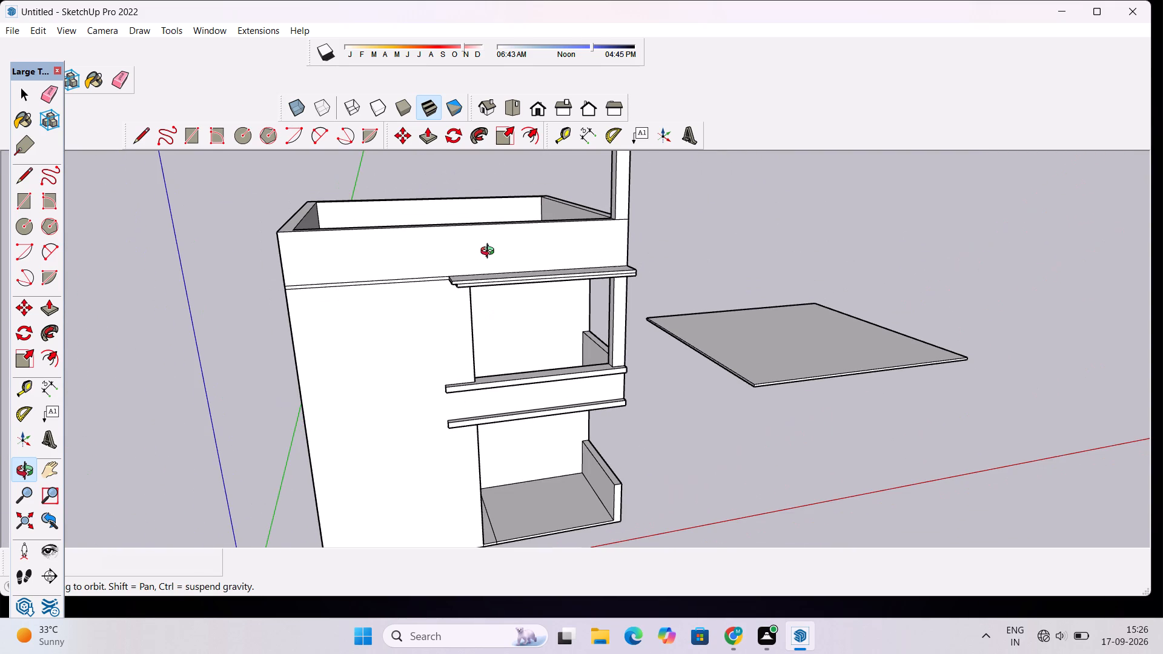
pyautogui.scroll(-3, 487, 282)
pyautogui.keyDown('shift'); pyautogui.moveTo(456, 305); pyautogui.dragTo(463, 276); pyautogui.keyUp('shift')
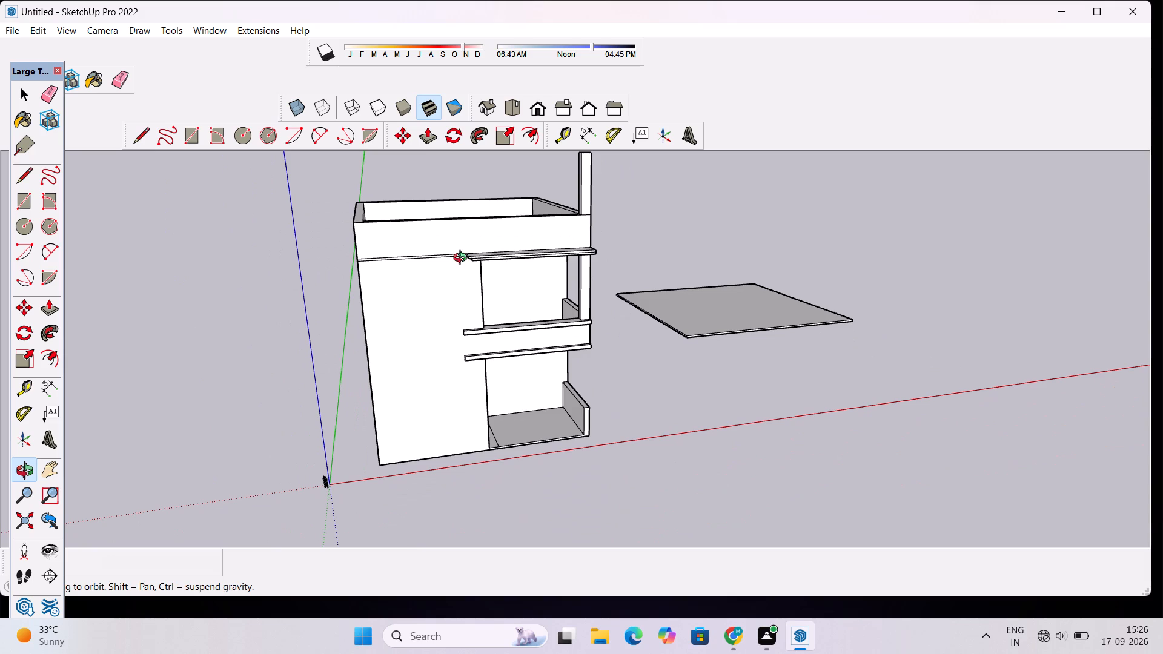
pyautogui.scroll(-4, 498, 246)
pyautogui.scroll(5, 485, 276)
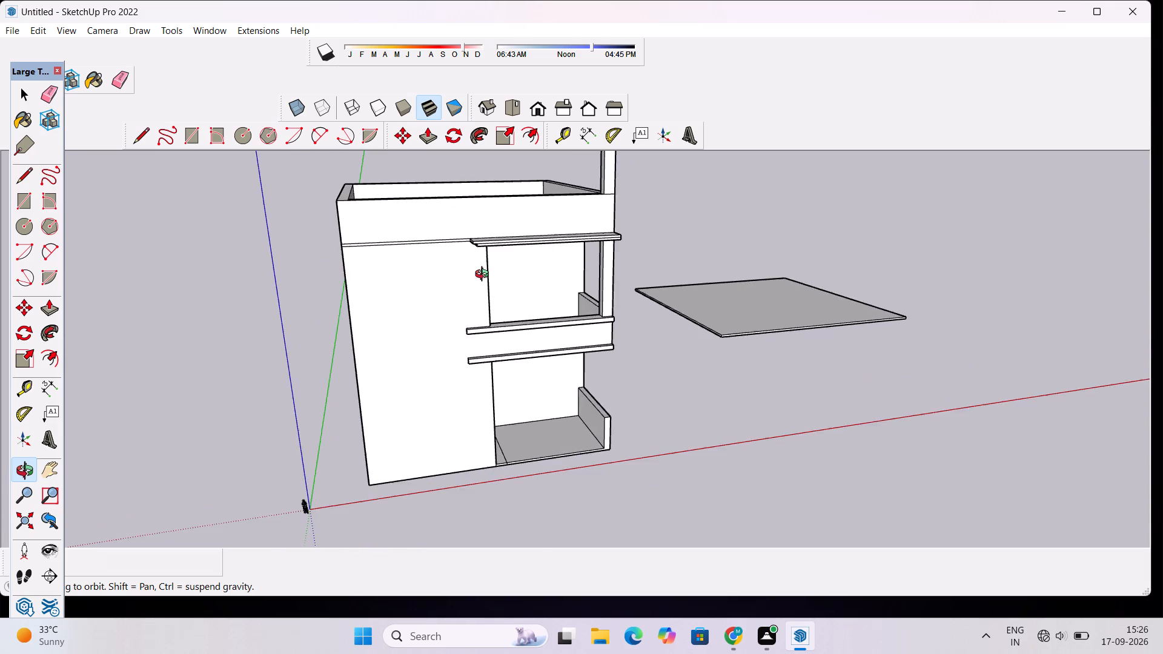
pyautogui.keyDown('shift'); pyautogui.scroll(4, 485, 276); pyautogui.keyUp('shift')
pyautogui.keyDown('shift'); pyautogui.moveTo(485, 276); pyautogui.dragTo(502, 294); pyautogui.keyUp('shift')
pyautogui.scroll(4, 505, 294)
pyautogui.keyDown('shift'); pyautogui.moveTo(506, 294); pyautogui.dragTo(508, 338); pyautogui.keyUp('shift')
pyautogui.scroll(1, 508, 338)
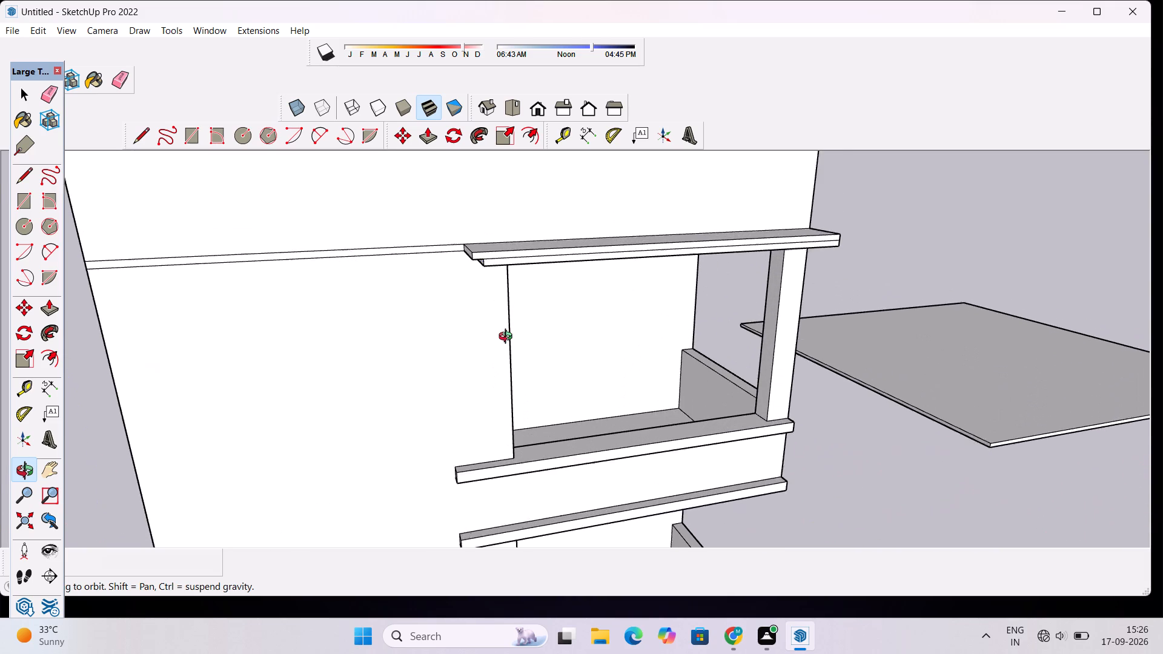
pyautogui.scroll(1, 508, 338)
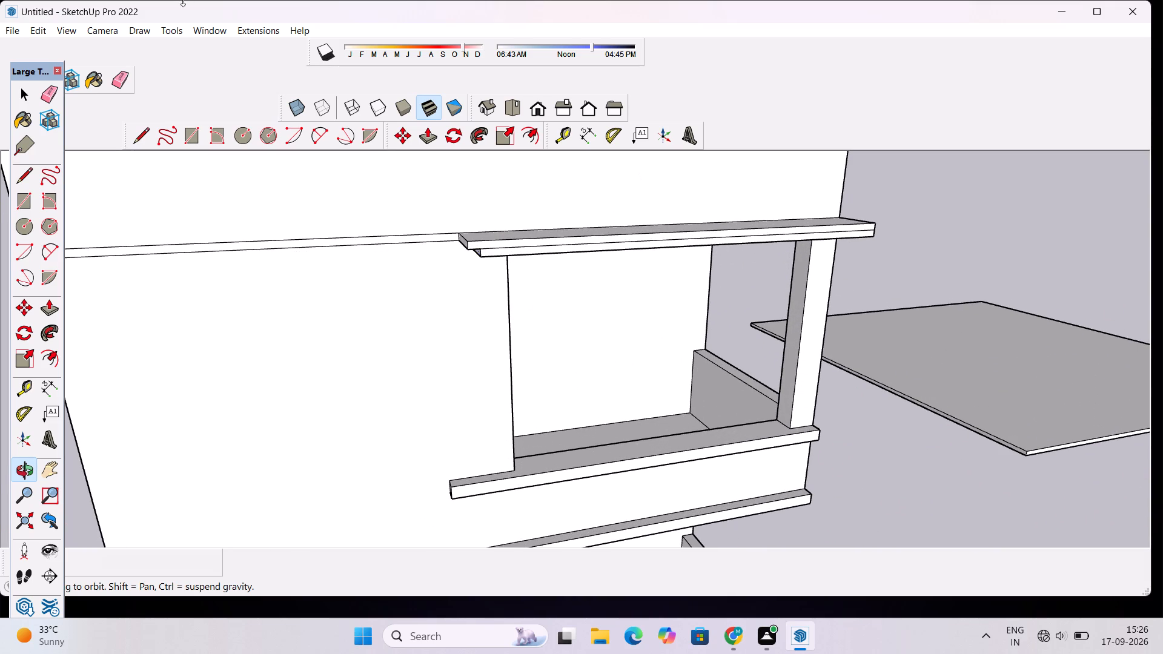
pyautogui.scroll(3, 403, 238)
pyautogui.scroll(-2, 412, 237)
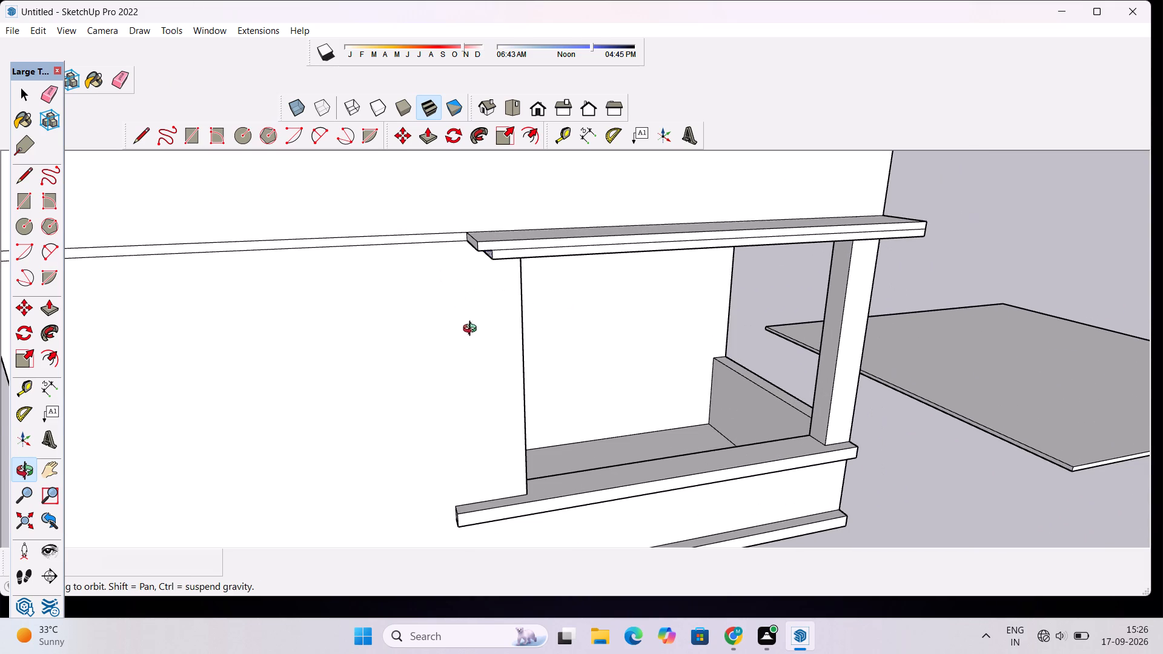
# Pull the upper layer of the slab's wall-side end outwards along the wall by about 6' 4 3/8".
pyautogui.keyDown('shift'); pyautogui.moveTo(474, 349); pyautogui.dragTo(413, 309); pyautogui.keyUp('shift')
pyautogui.keyDown('shift'); pyautogui.scroll(2, 428, 271); pyautogui.keyUp('shift')
pyautogui.keyDown('shift'); pyautogui.moveTo(439, 268); pyautogui.dragTo(572, 317); pyautogui.keyUp('shift')
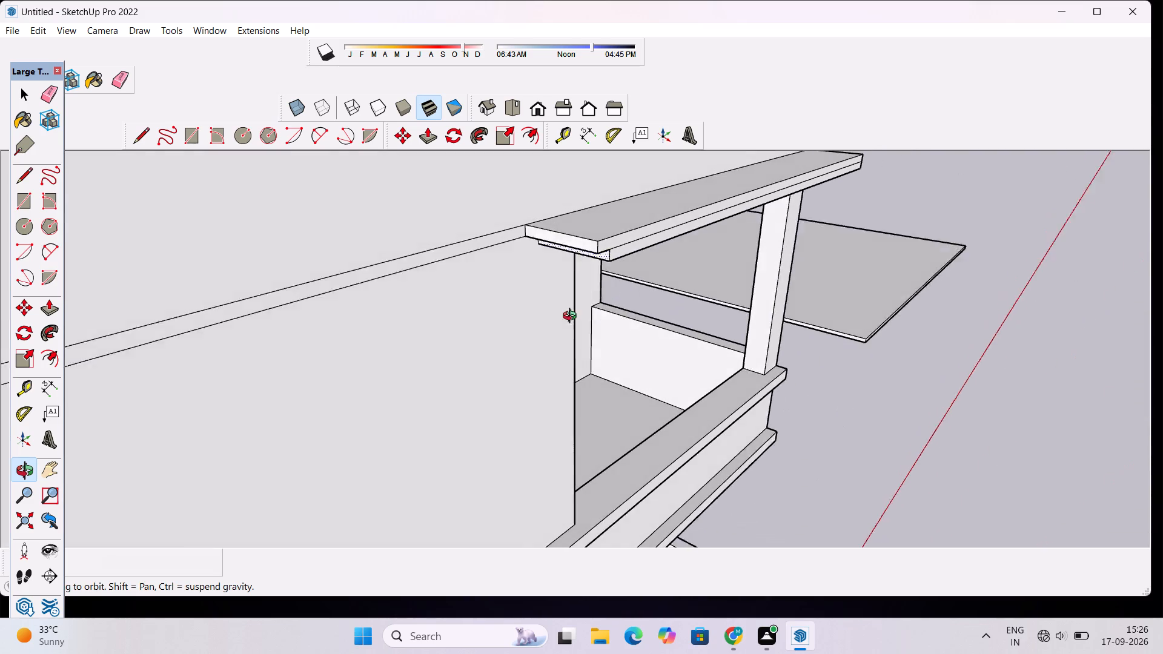
pyautogui.keyDown('shift'); pyautogui.moveTo(572, 317); pyautogui.dragTo(567, 319); pyautogui.keyUp('shift')
pyautogui.moveTo(532, 298); pyautogui.dragTo(516, 291)
pyautogui.press('p')
pyautogui.scroll(-2, 513, 255)
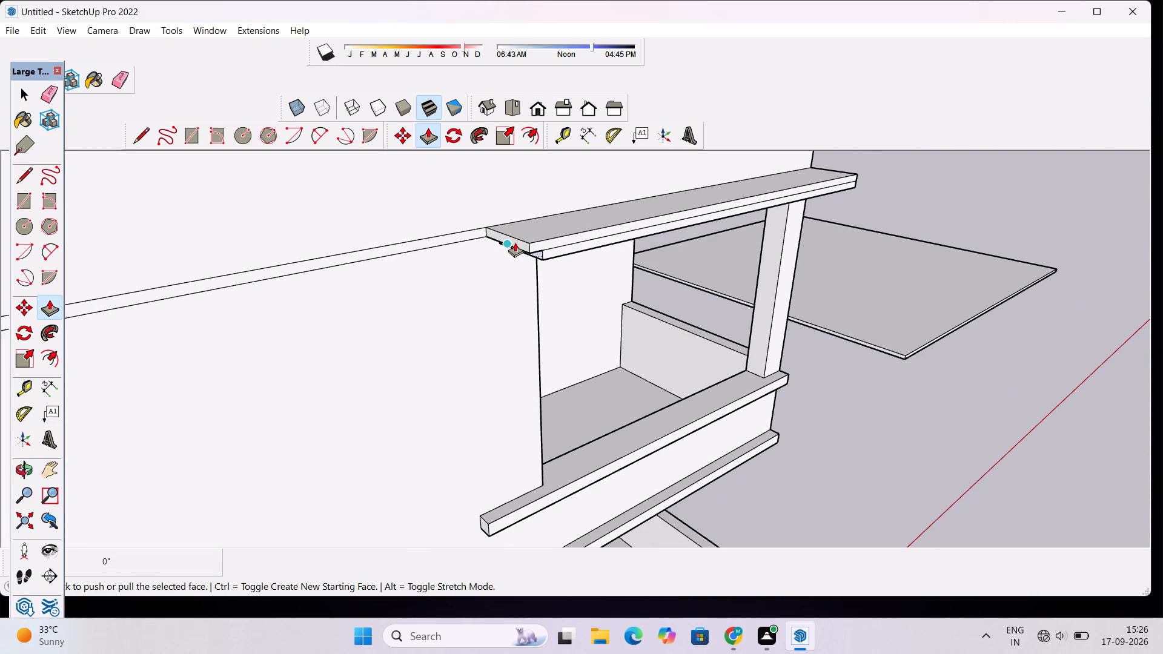
pyautogui.press('space')
pyautogui.click(515, 242)
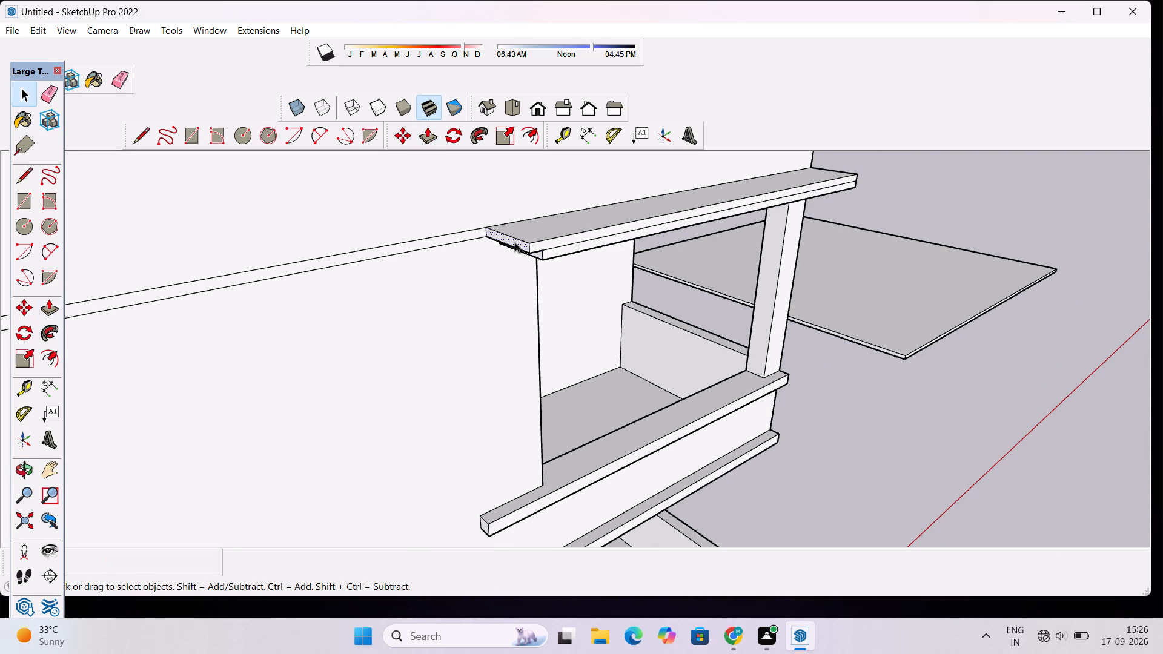
pyautogui.press('p')
pyautogui.click(515, 242)
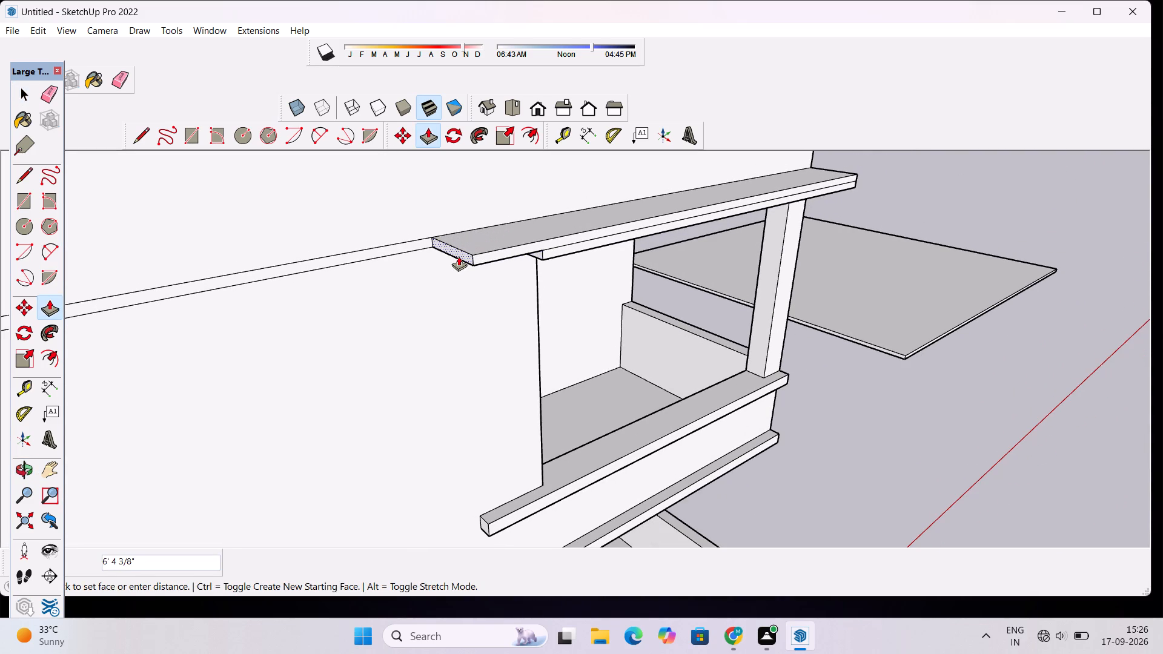
pyautogui.click(459, 256)
pyautogui.press('space')
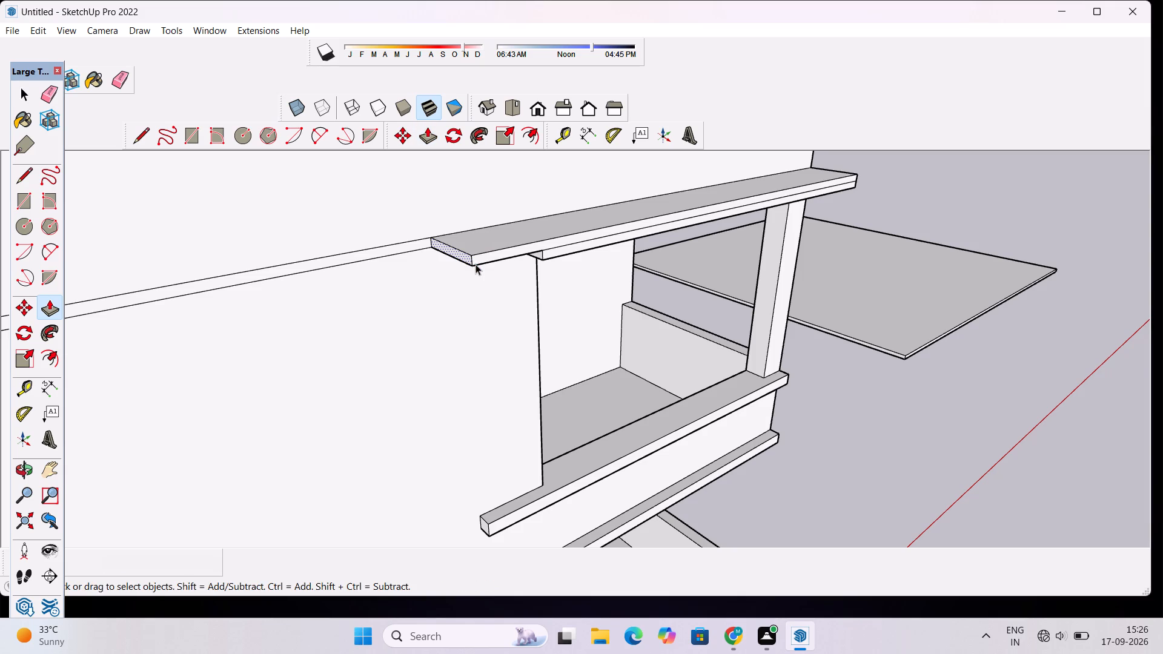
# Push the exposed underside of the slab's extended upper layer by 0.5".
pyautogui.press('o')
pyautogui.moveTo(508, 349); pyautogui.dragTo(466, 287)
pyautogui.scroll(-4, 640, 464)
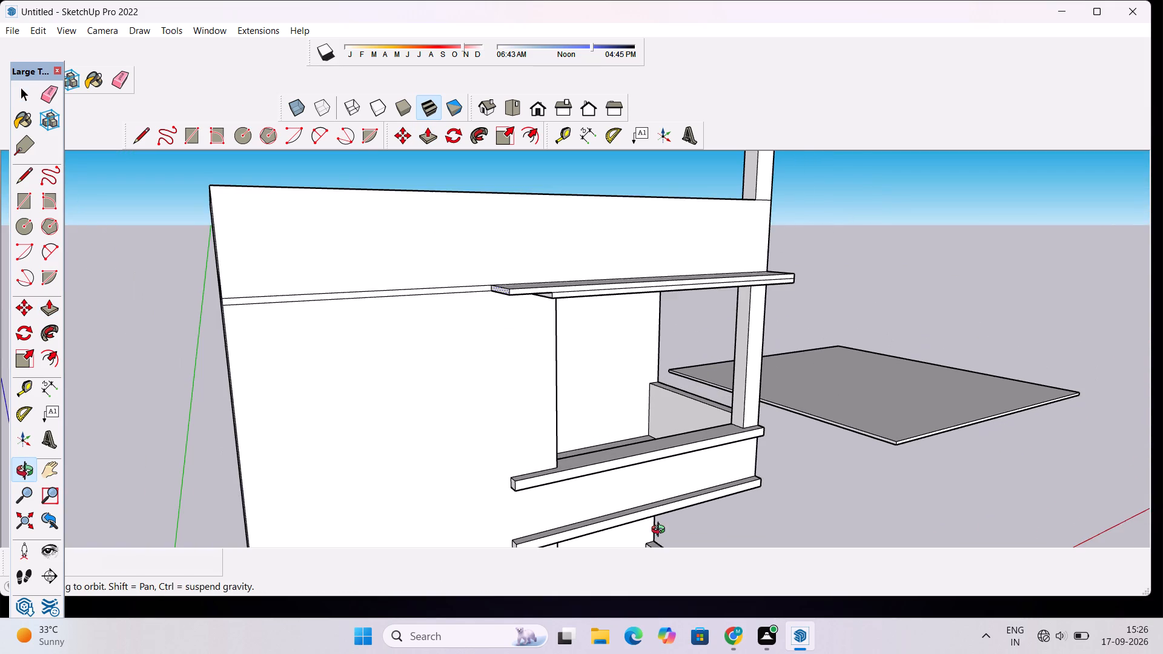
pyautogui.moveTo(637, 498); pyautogui.dragTo(603, 445)
pyautogui.moveTo(837, 472); pyautogui.dragTo(703, 472)
pyautogui.keyDown('shift'); pyautogui.moveTo(560, 424); pyautogui.dragTo(710, 586); pyautogui.keyUp('shift')
pyautogui.keyDown('shift'); pyautogui.moveTo(663, 506); pyautogui.dragTo(657, 460); pyautogui.keyUp('shift')
pyautogui.scroll(1, 652, 444)
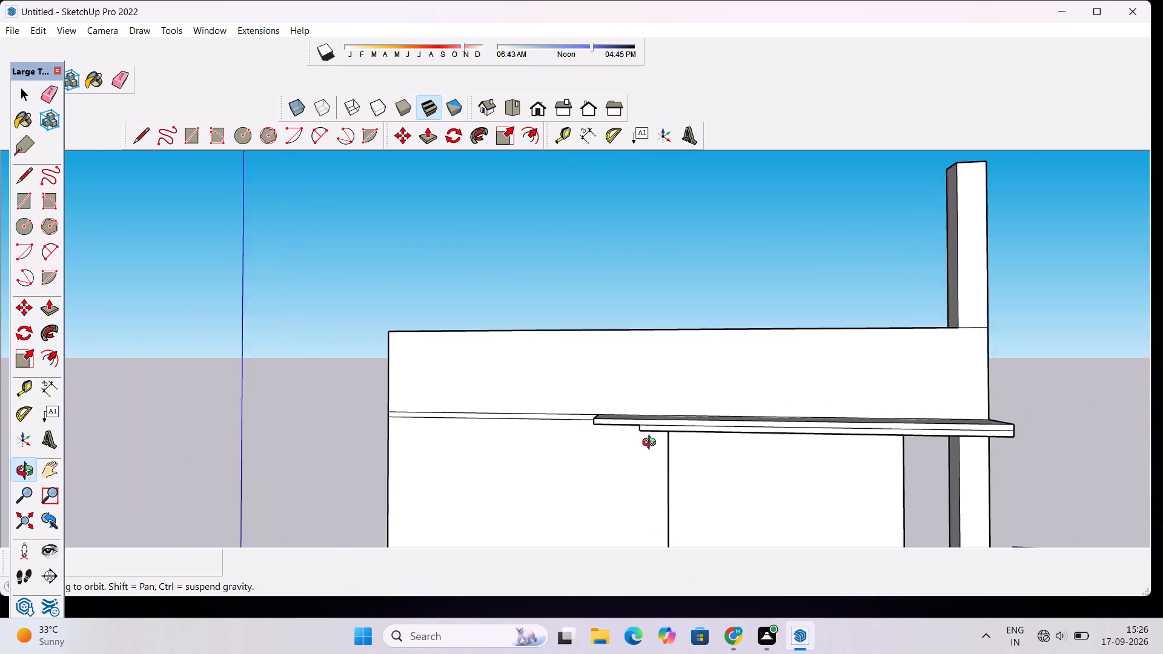
pyautogui.scroll(6, 652, 444)
pyautogui.moveTo(644, 470); pyautogui.dragTo(712, 308)
pyautogui.scroll(4, 633, 332)
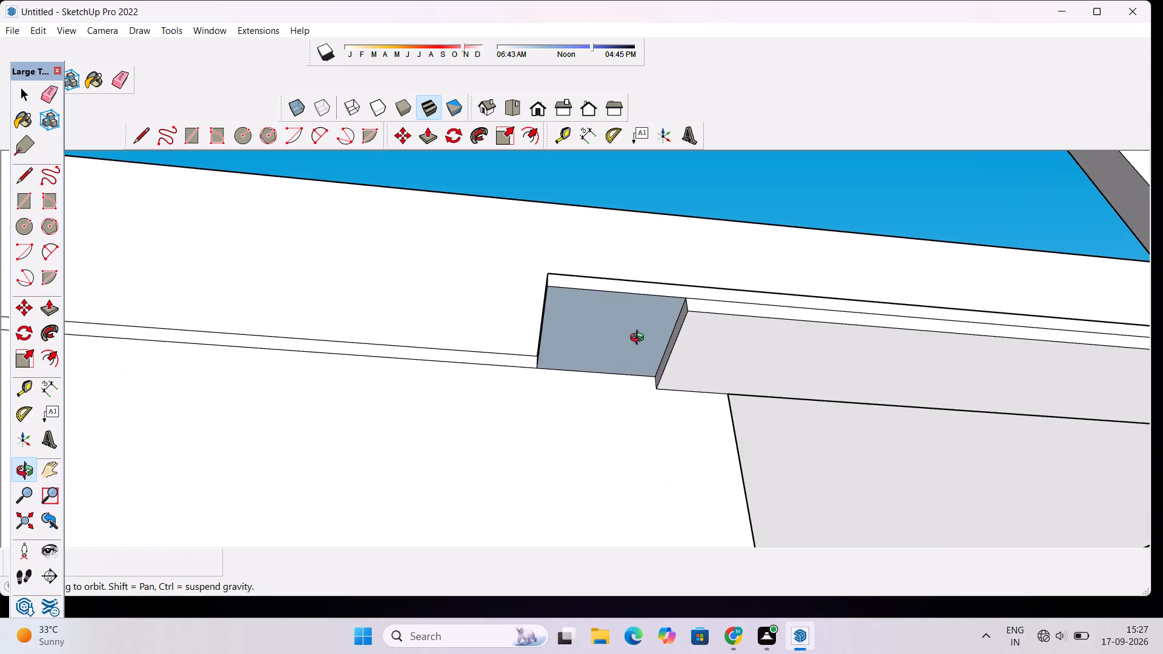
pyautogui.scroll(2, 640, 339)
pyautogui.moveTo(635, 341); pyautogui.dragTo(724, 371)
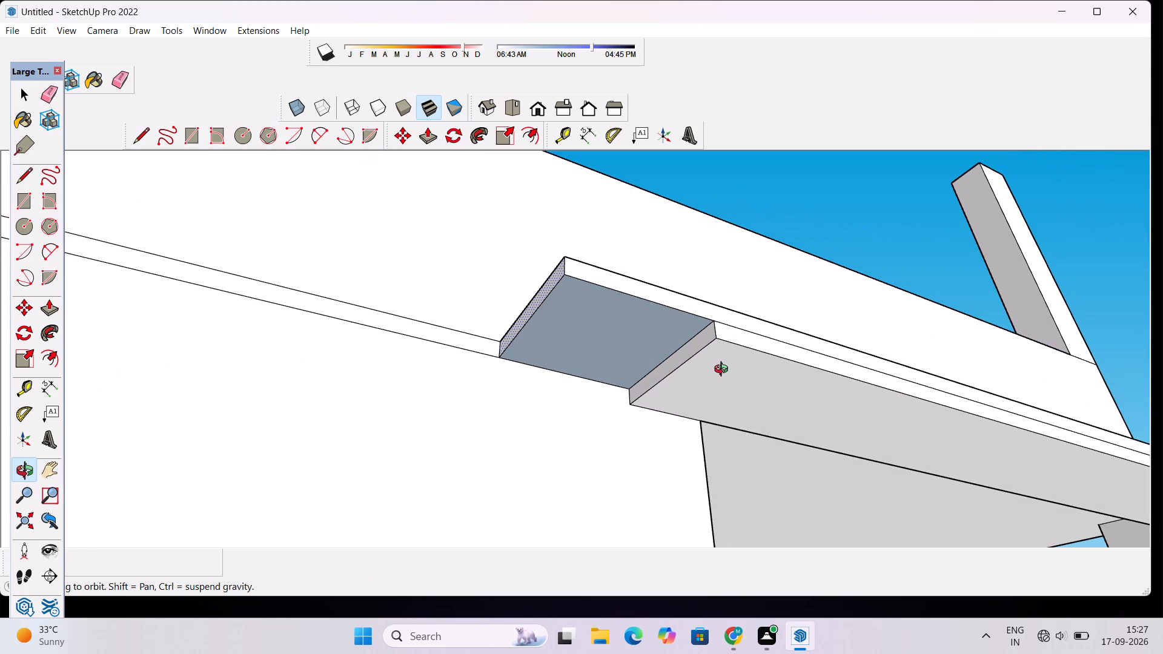
pyautogui.press('p')
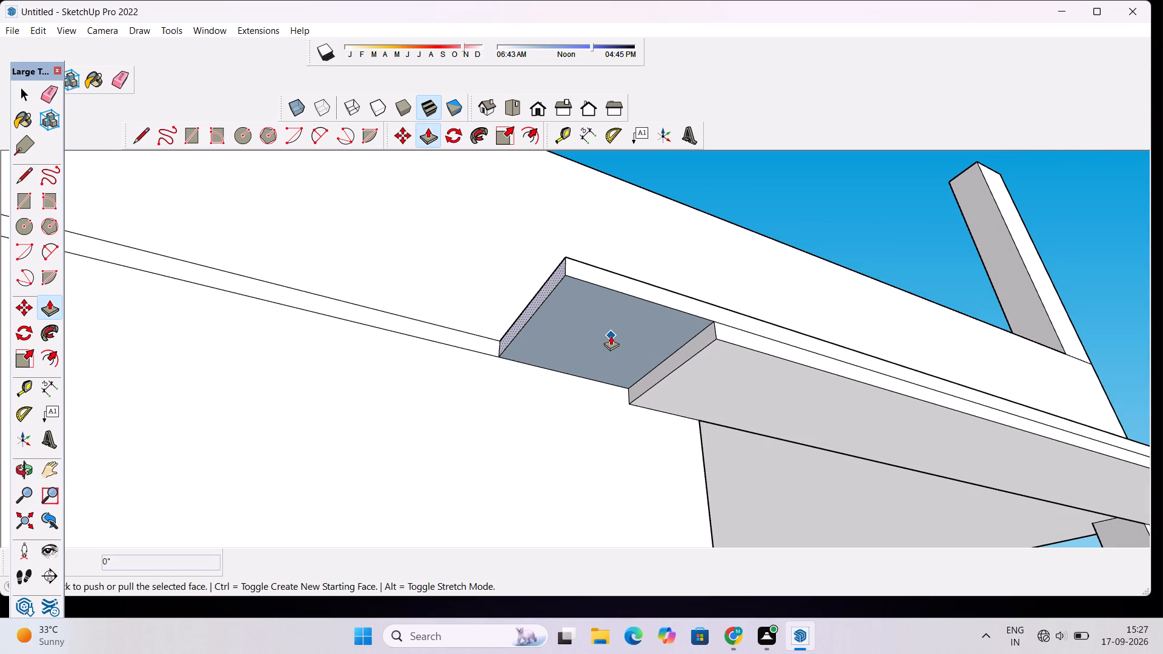
pyautogui.press('space')
pyautogui.click(614, 332)
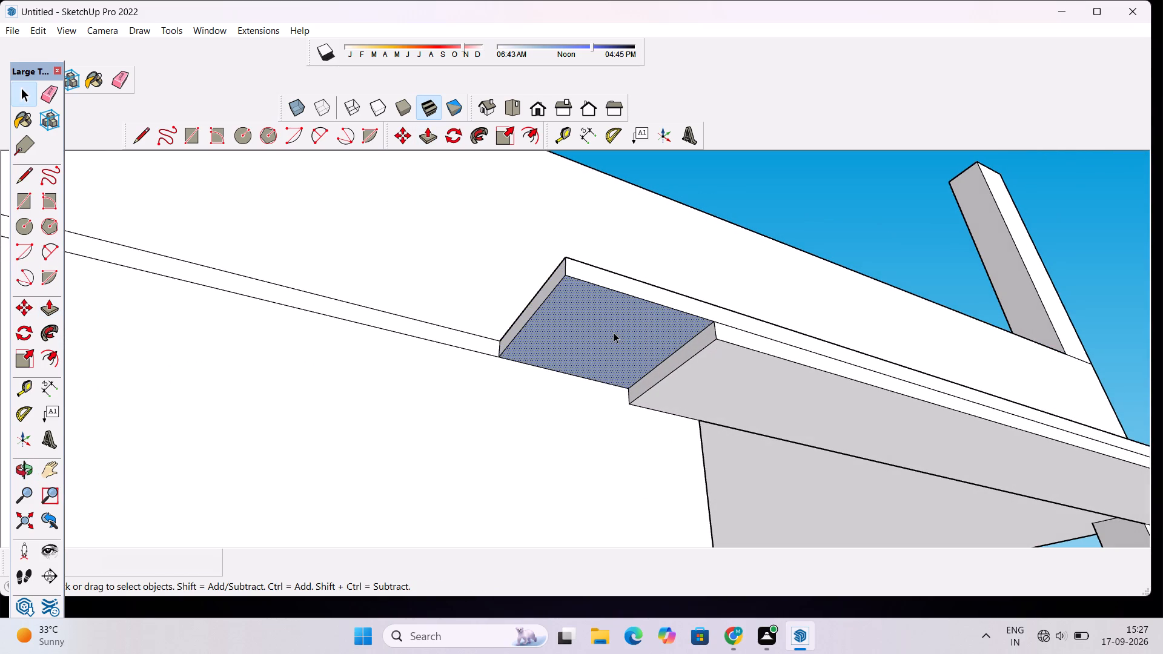
pyautogui.press('p')
pyautogui.click(614, 332)
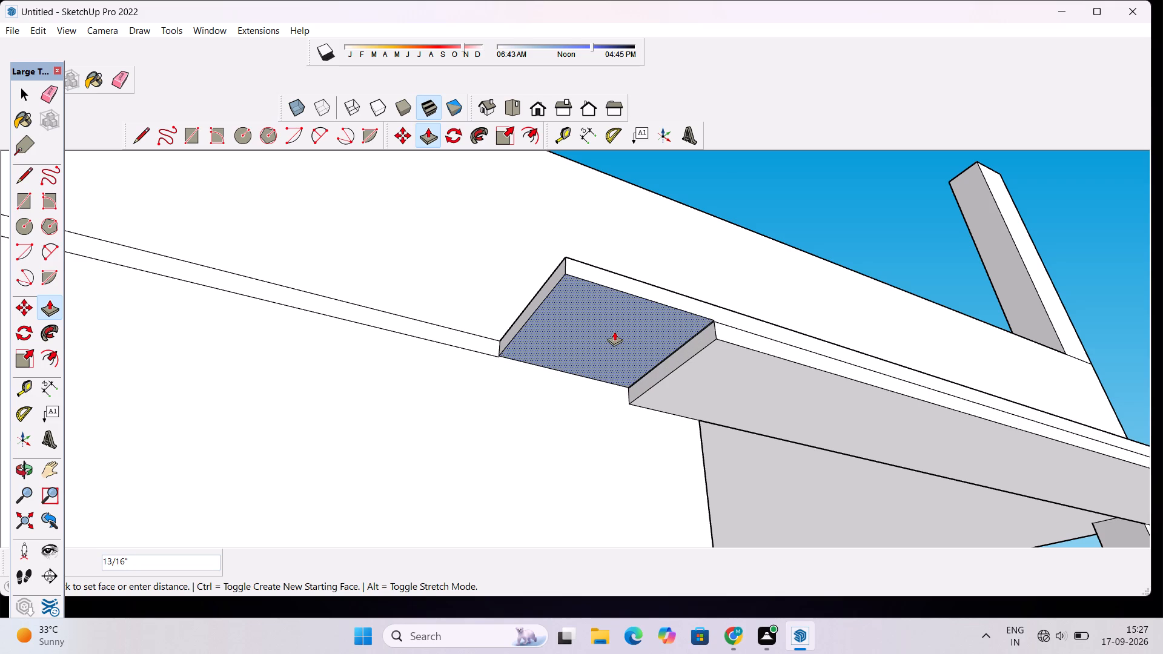
pyautogui.write('0.5"')
pyautogui.press('Return')
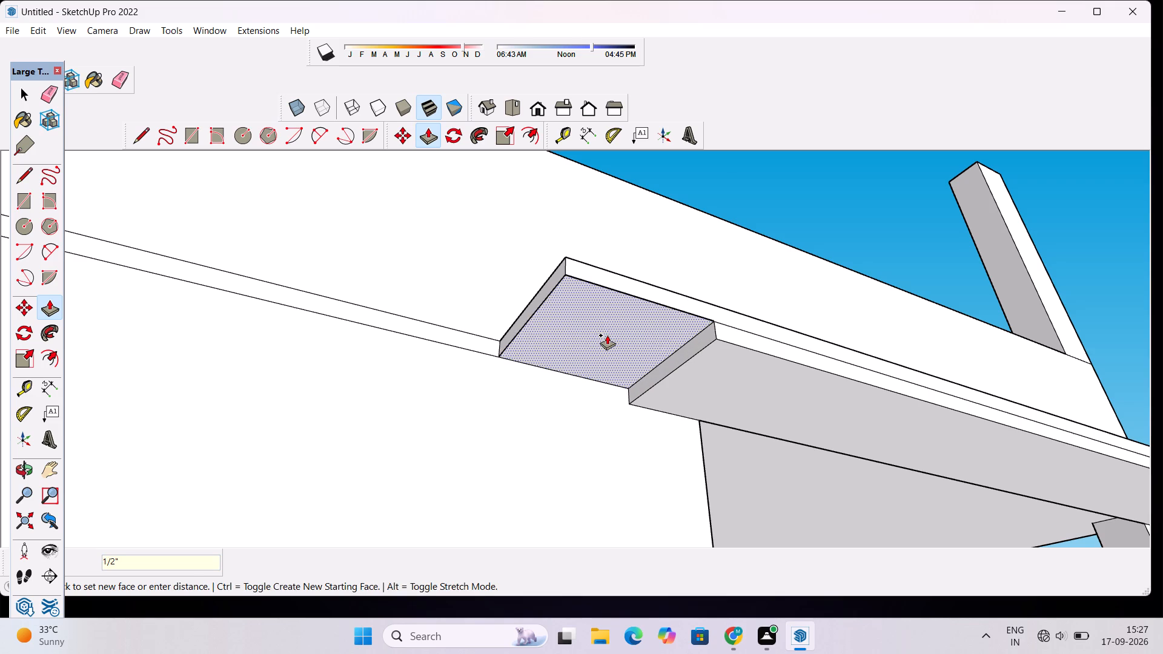
# Place a guide on the underside of the extended layer, 1' in from its outer end edge.
pyautogui.scroll(-3, 668, 356)
pyautogui.press('o')
pyautogui.moveTo(714, 385); pyautogui.dragTo(680, 385)
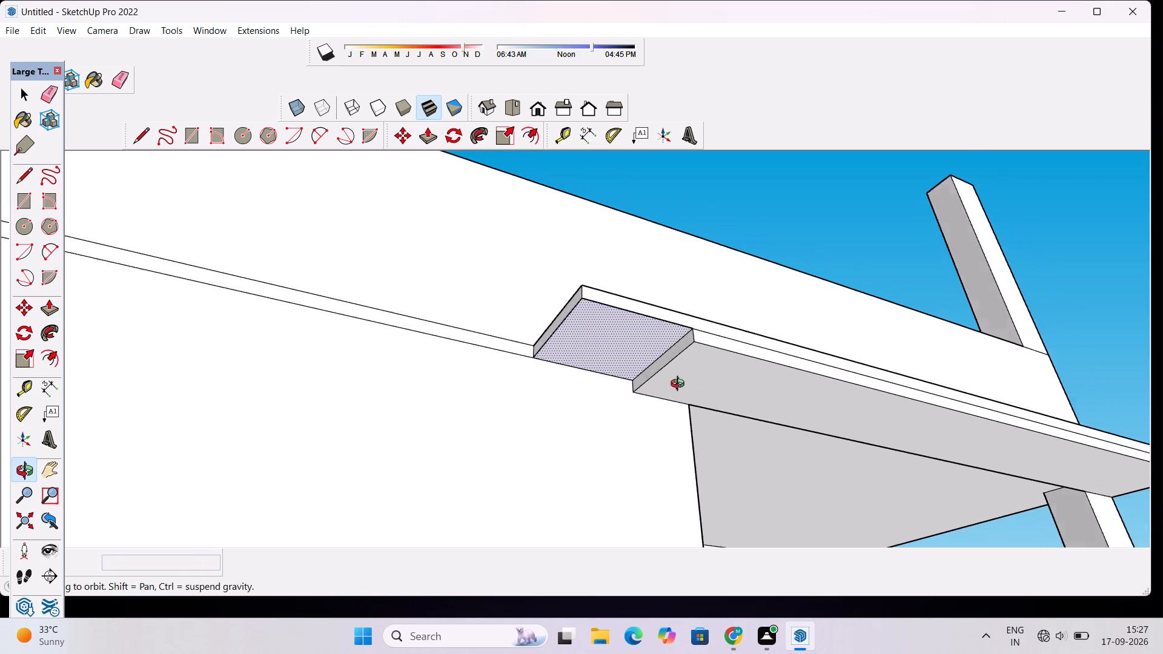
pyautogui.moveTo(680, 385); pyautogui.dragTo(649, 389)
pyautogui.keyDown('shift'); pyautogui.click(645, 392); pyautogui.keyUp('shift')
pyautogui.scroll(3, 561, 362)
pyautogui.moveTo(597, 366); pyautogui.dragTo(551, 351)
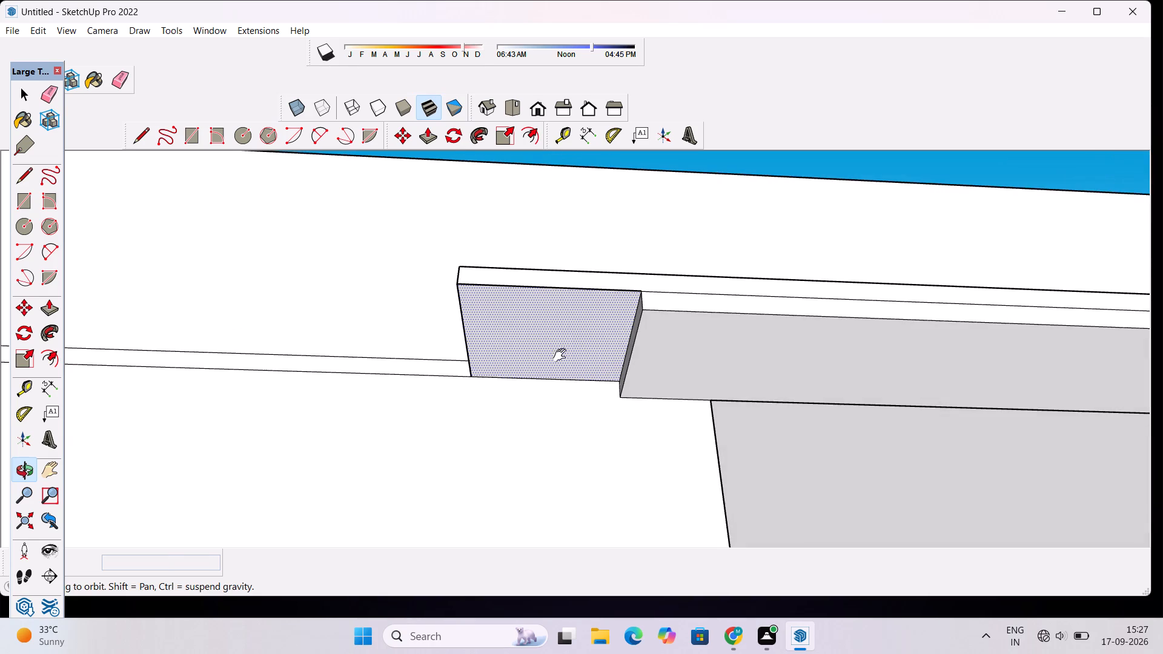
pyautogui.keyDown('shift'); pyautogui.moveTo(584, 378); pyautogui.dragTo(566, 370); pyautogui.keyUp('shift')
pyautogui.press('t')
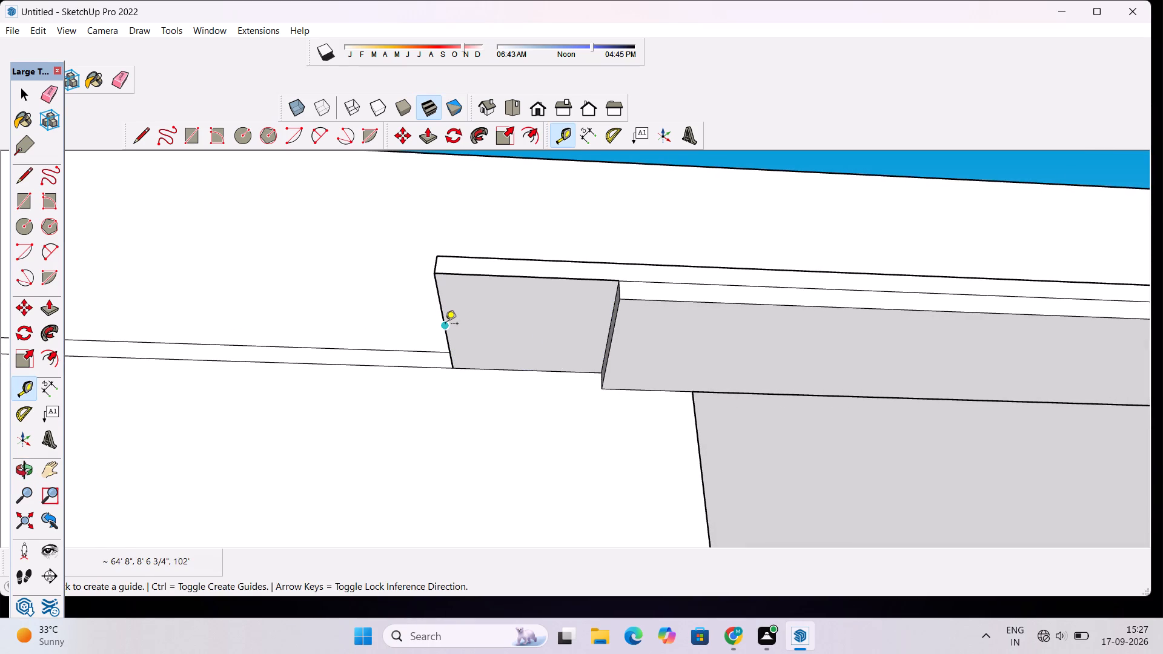
pyautogui.click(445, 325)
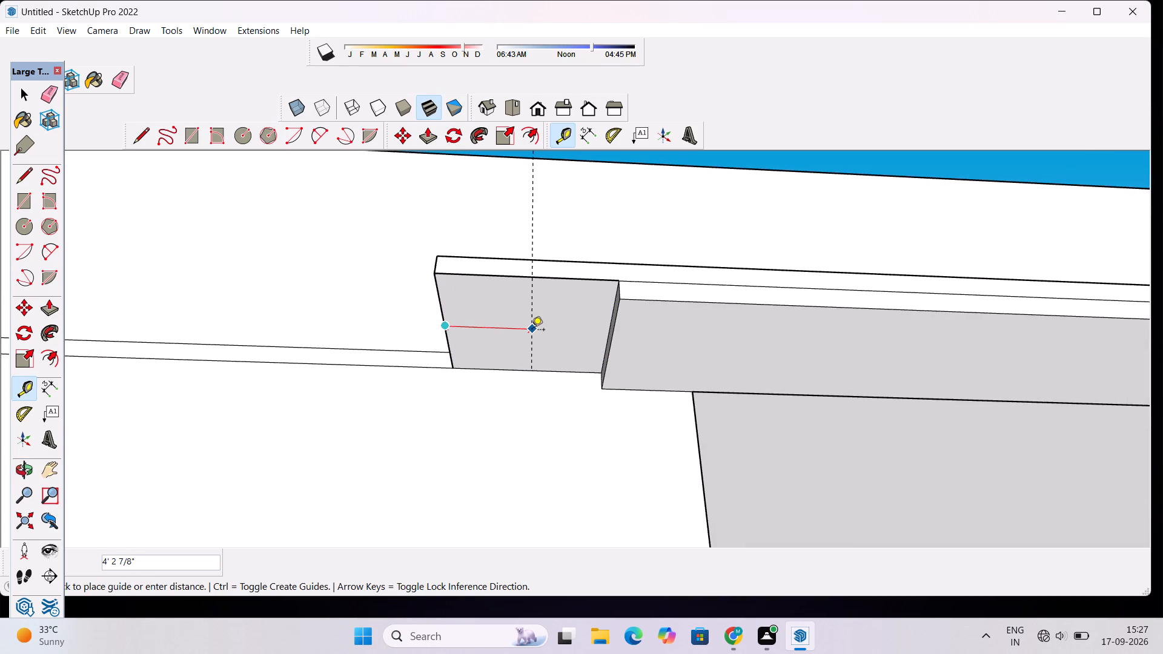
pyautogui.write("1'")
pyautogui.press('Return')
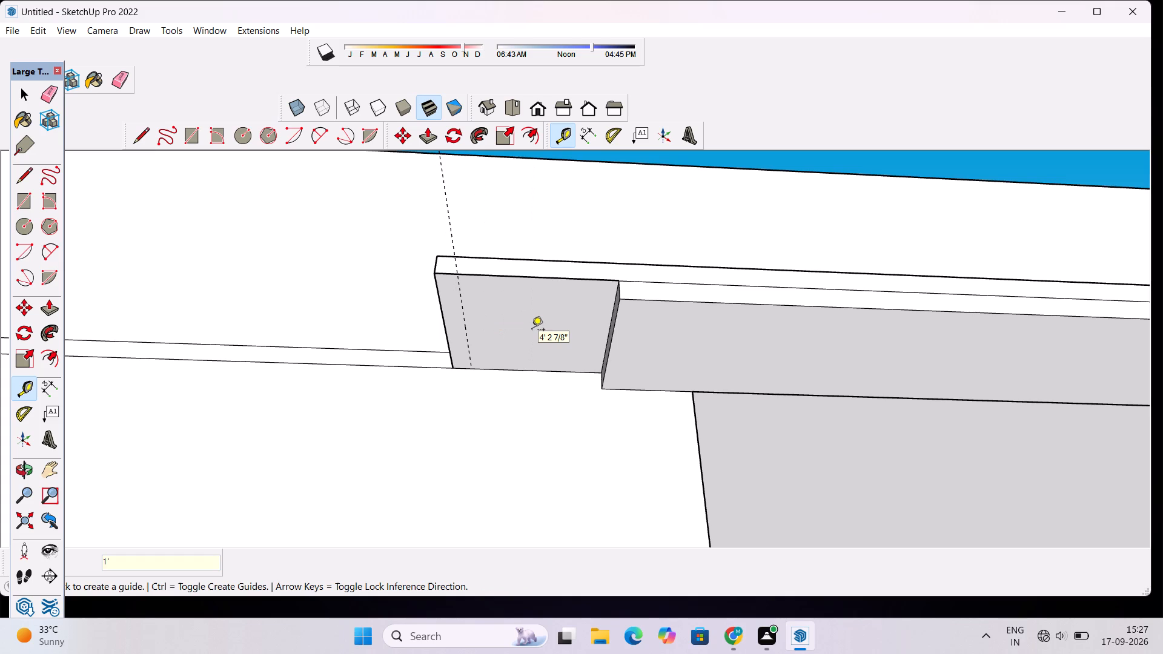
# Draw an 8' line along the guide across the underside, from the wall to the front edge.
pyautogui.press('l')
pyautogui.scroll(2, 479, 362)
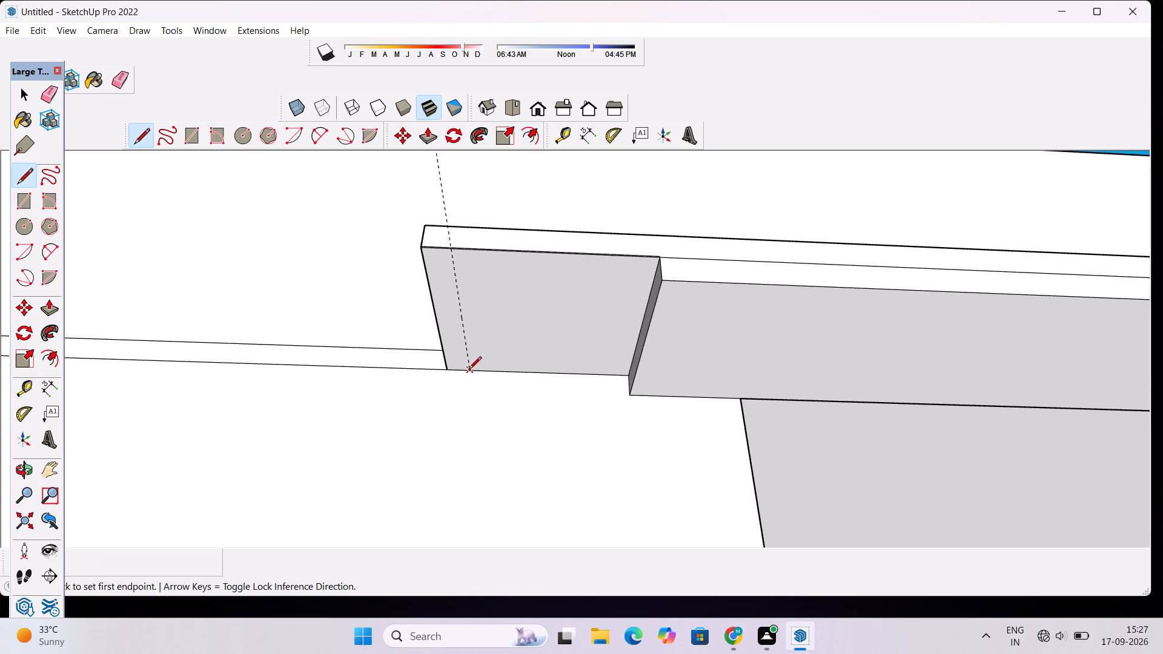
pyautogui.click(469, 371)
pyautogui.click(451, 249)
pyautogui.press('space')
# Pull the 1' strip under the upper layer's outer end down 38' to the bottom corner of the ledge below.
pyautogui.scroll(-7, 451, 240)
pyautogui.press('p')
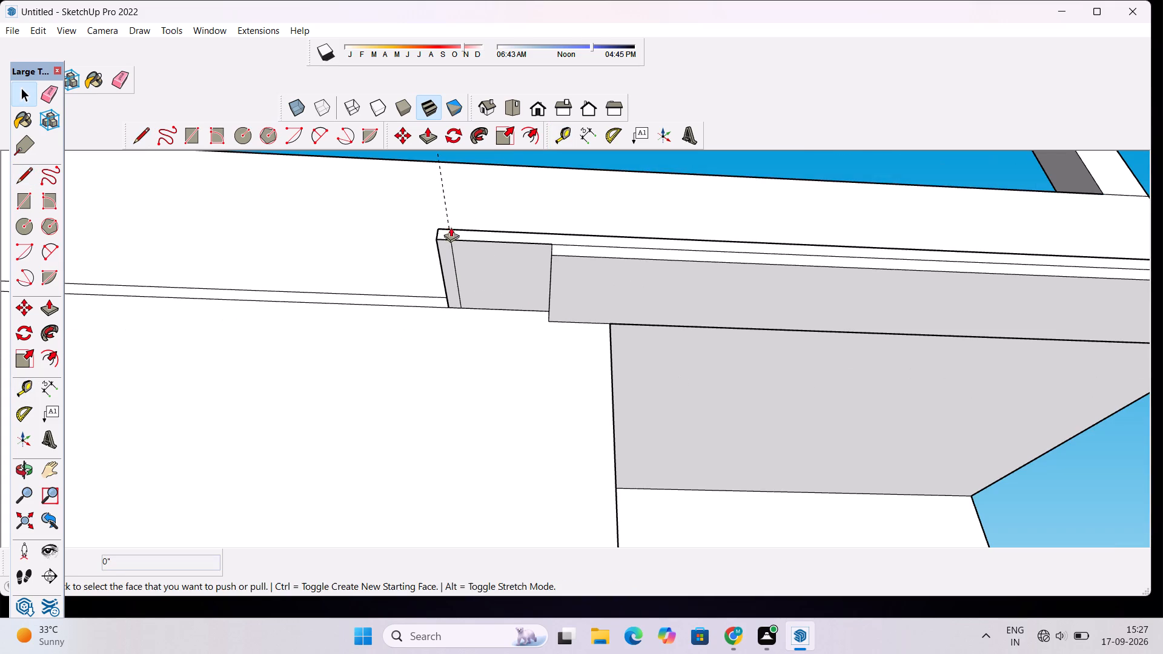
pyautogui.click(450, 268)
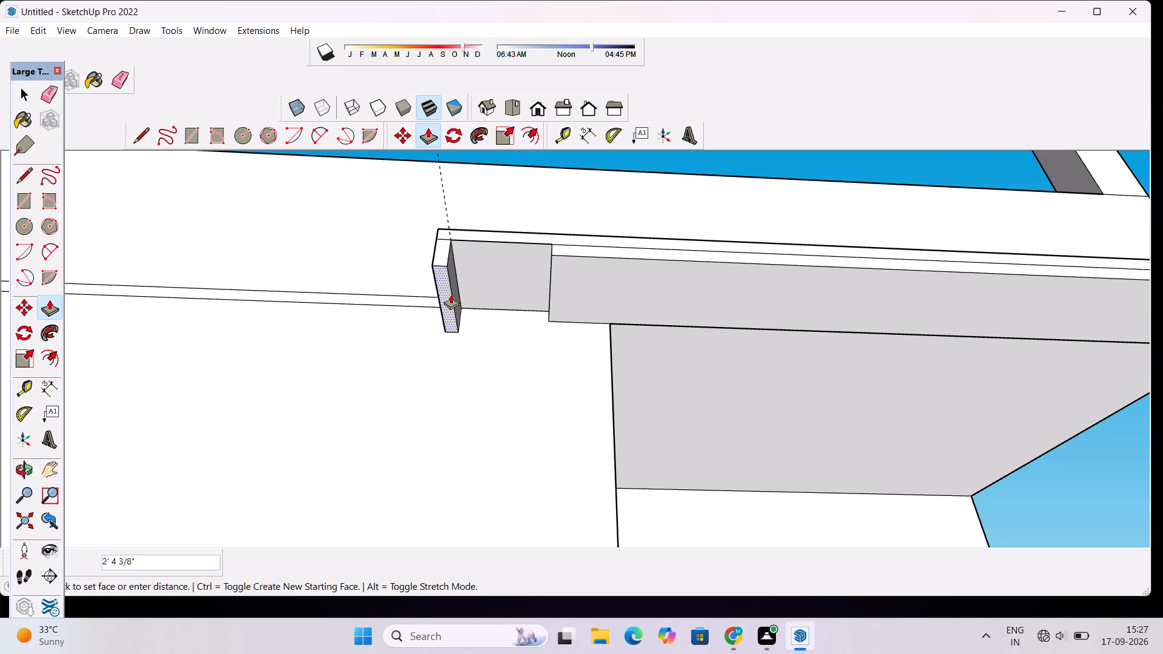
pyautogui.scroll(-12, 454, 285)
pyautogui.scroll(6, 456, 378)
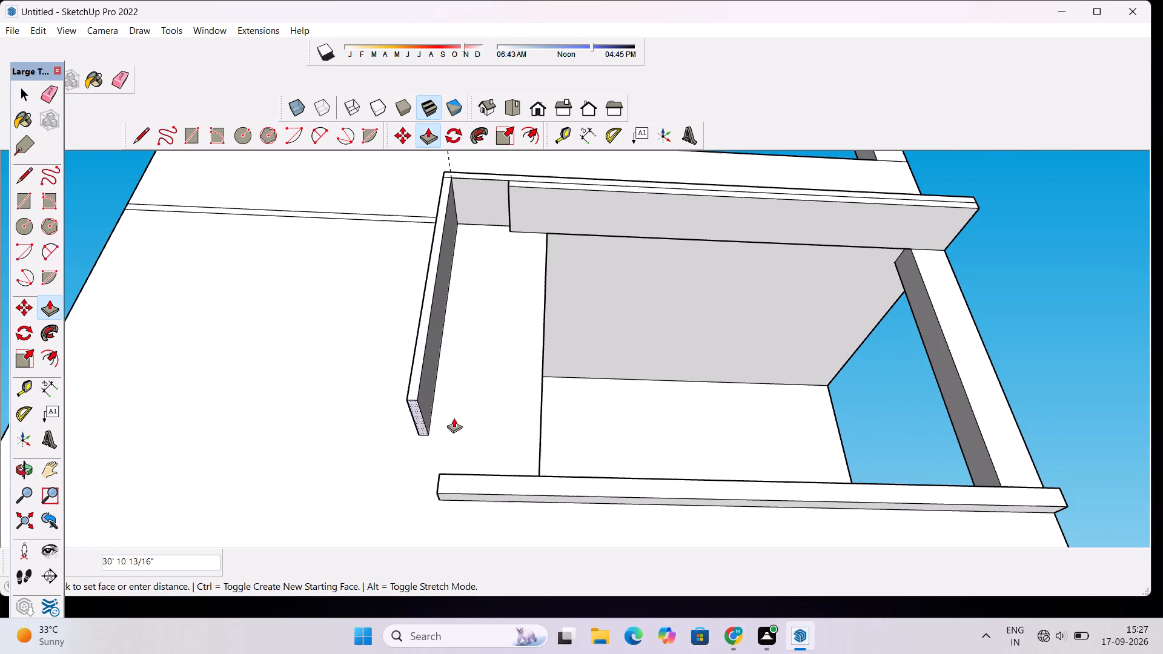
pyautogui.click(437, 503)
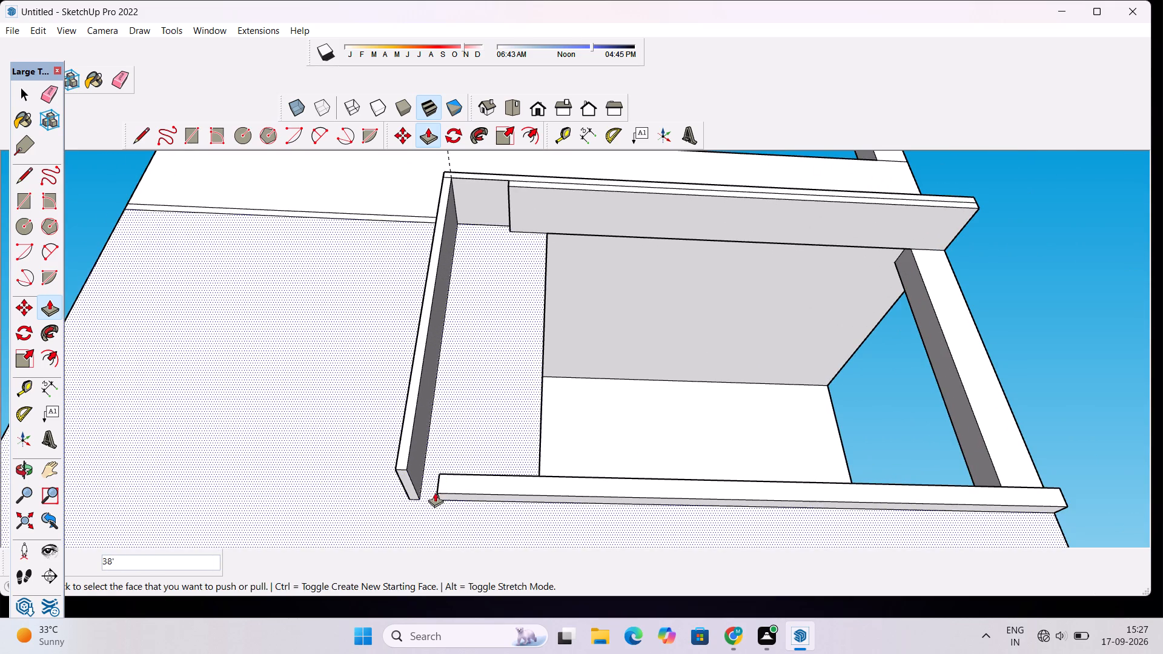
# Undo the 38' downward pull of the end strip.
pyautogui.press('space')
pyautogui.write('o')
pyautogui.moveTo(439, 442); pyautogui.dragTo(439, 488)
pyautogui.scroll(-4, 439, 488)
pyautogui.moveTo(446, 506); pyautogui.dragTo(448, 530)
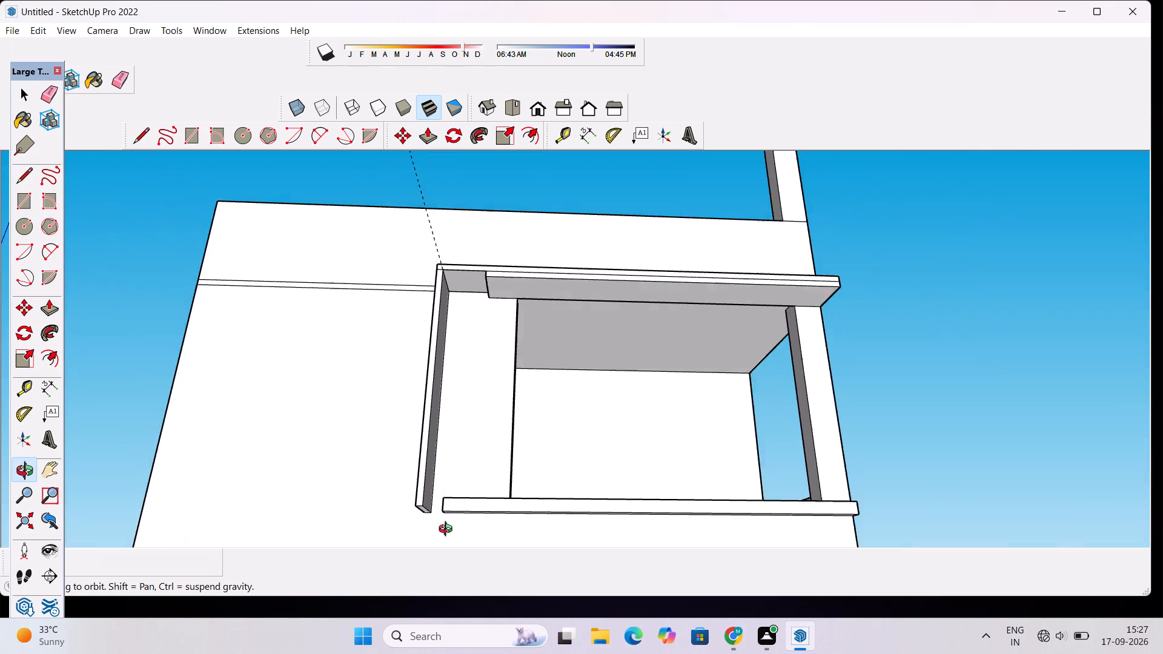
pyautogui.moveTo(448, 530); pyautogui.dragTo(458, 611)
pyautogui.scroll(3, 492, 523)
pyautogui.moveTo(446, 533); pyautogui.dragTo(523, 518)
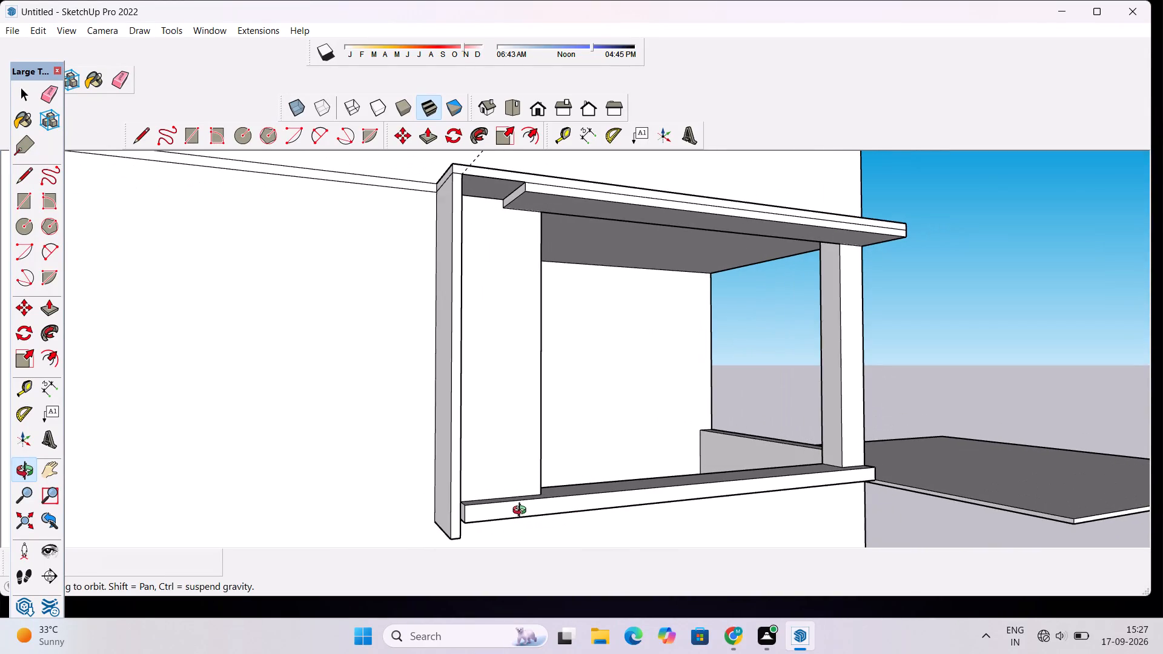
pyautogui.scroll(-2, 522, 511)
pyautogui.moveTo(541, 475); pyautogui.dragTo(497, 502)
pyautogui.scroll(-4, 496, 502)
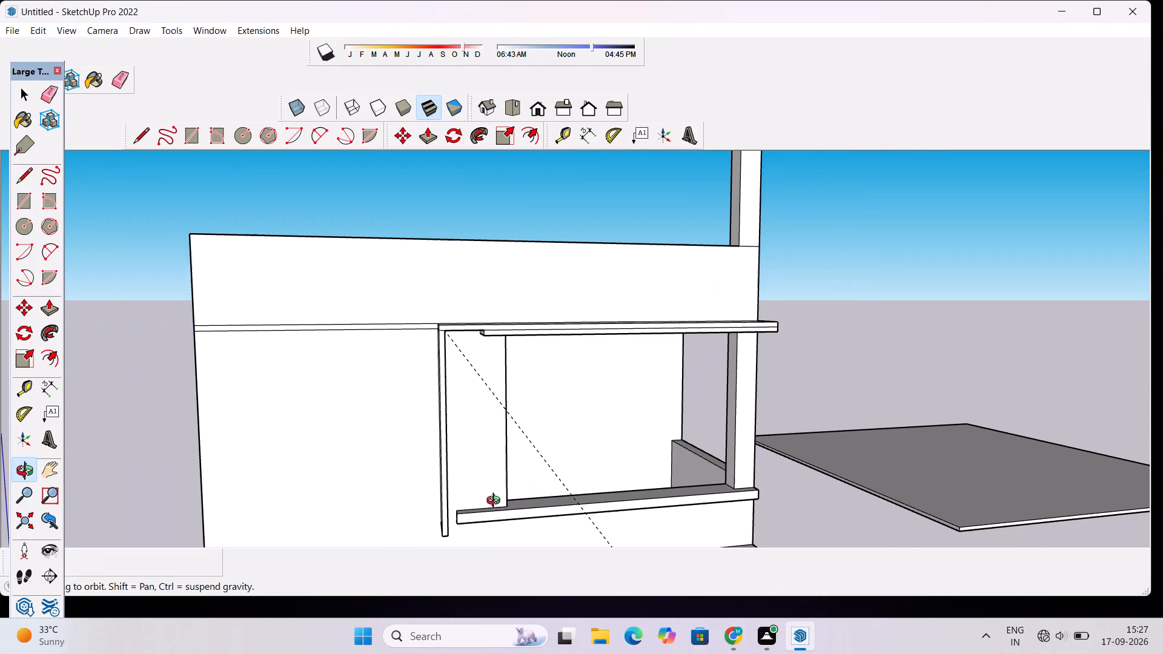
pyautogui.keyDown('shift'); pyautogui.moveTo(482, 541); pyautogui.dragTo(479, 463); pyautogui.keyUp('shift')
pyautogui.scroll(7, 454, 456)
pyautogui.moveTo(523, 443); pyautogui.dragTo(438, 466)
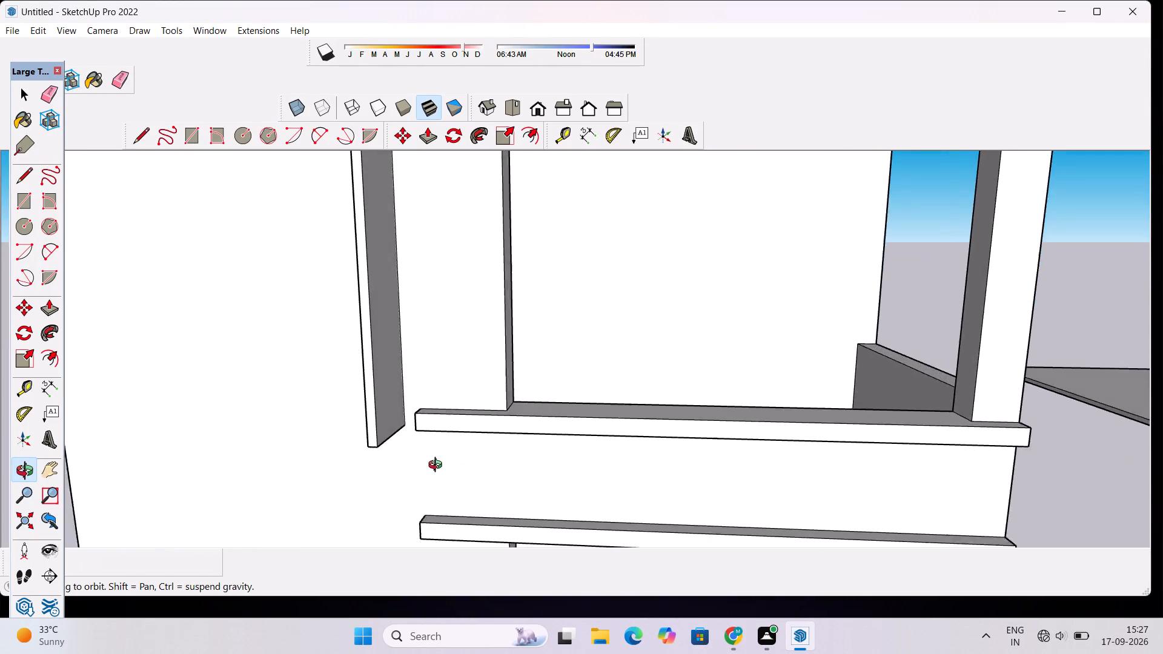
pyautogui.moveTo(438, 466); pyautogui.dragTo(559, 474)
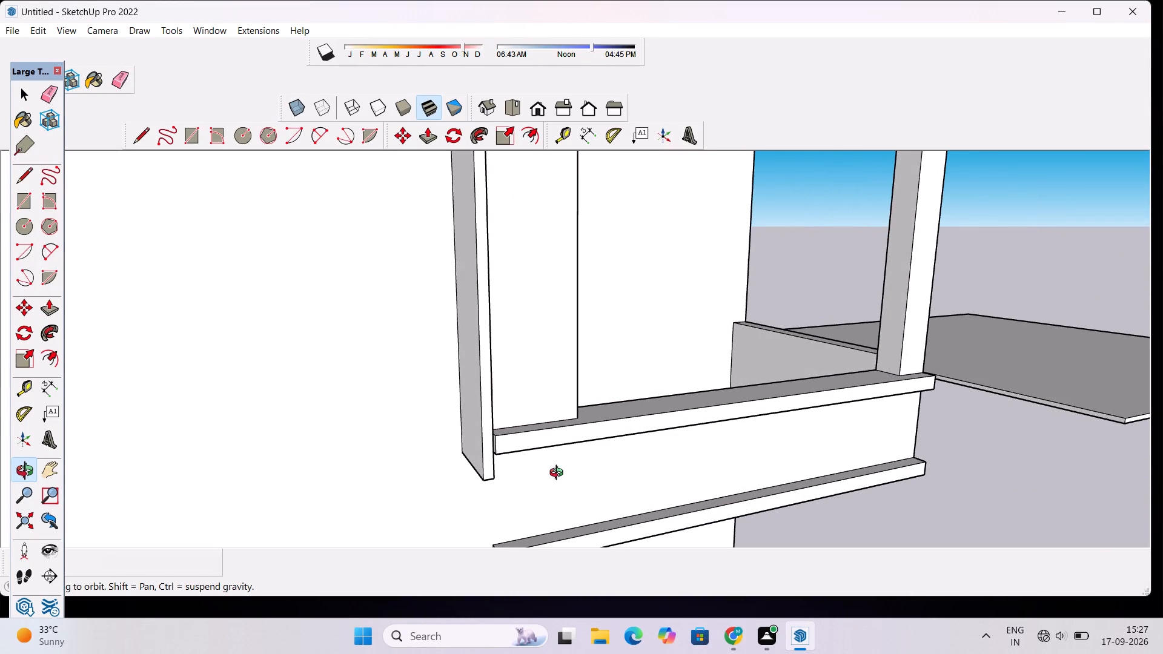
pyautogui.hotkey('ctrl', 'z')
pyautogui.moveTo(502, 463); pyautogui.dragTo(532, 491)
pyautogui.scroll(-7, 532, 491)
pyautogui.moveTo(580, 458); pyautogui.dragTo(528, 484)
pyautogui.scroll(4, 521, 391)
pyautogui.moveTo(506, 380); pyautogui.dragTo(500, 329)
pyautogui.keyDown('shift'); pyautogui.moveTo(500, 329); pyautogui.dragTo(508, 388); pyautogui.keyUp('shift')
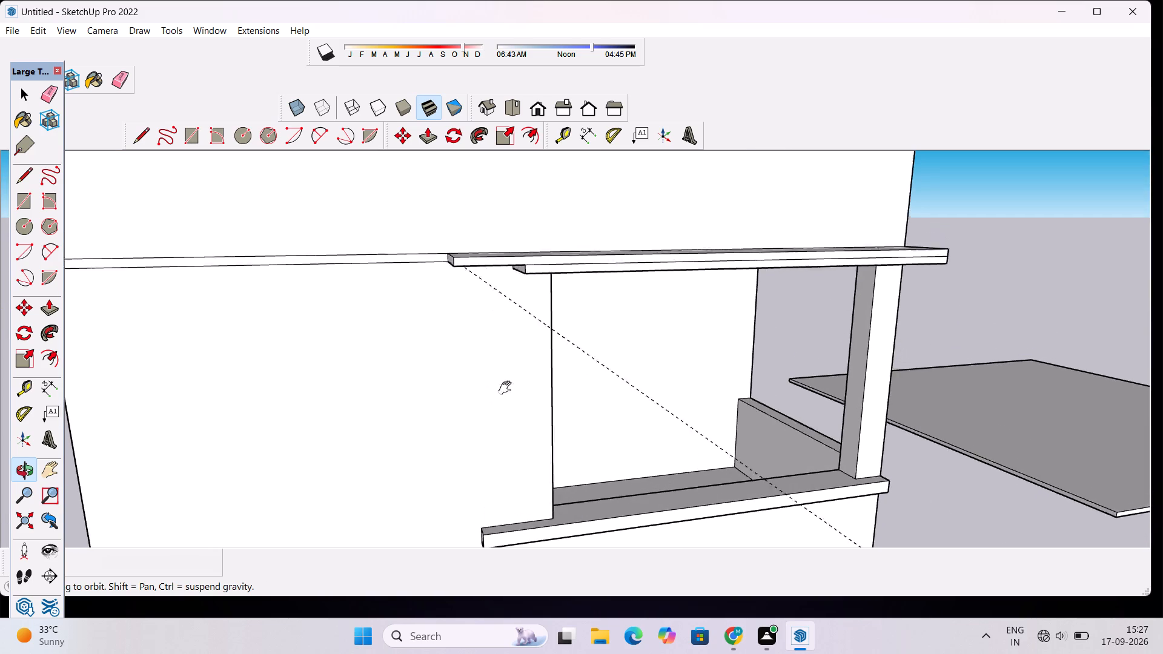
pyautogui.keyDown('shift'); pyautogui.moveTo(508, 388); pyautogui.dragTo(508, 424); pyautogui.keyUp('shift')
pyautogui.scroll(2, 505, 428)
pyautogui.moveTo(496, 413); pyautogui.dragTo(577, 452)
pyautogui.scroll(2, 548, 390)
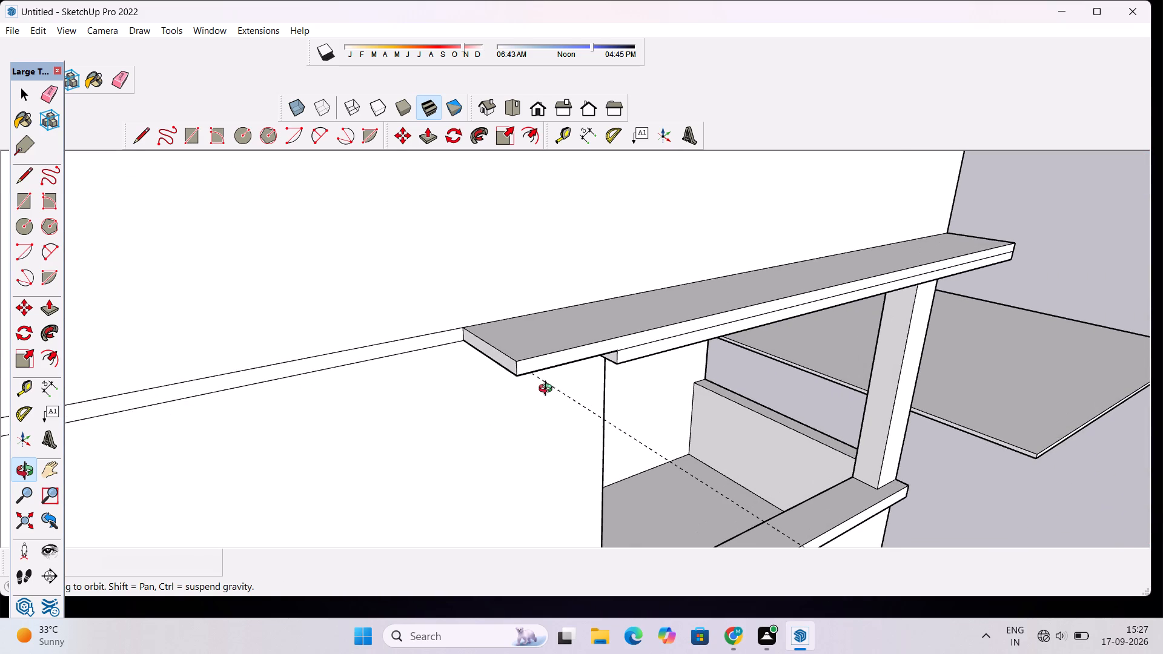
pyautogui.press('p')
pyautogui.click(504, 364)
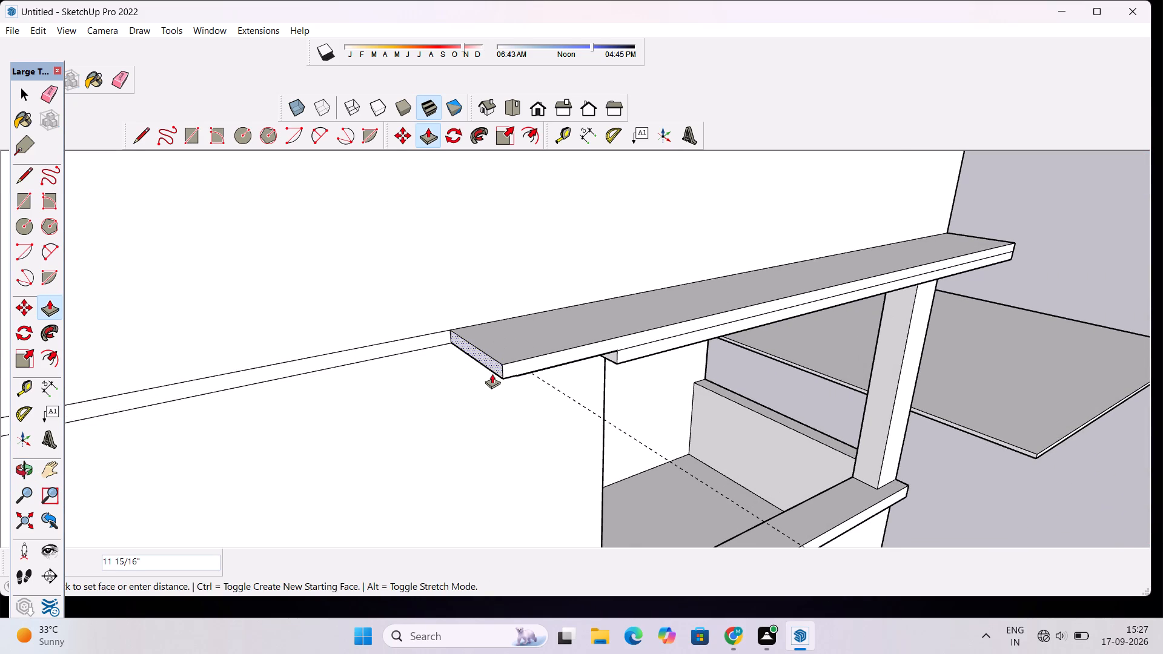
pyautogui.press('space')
# Undo the line and the guide drawn on the underside of the extended upper layer.
pyautogui.hotkey('ctrl', 'z')
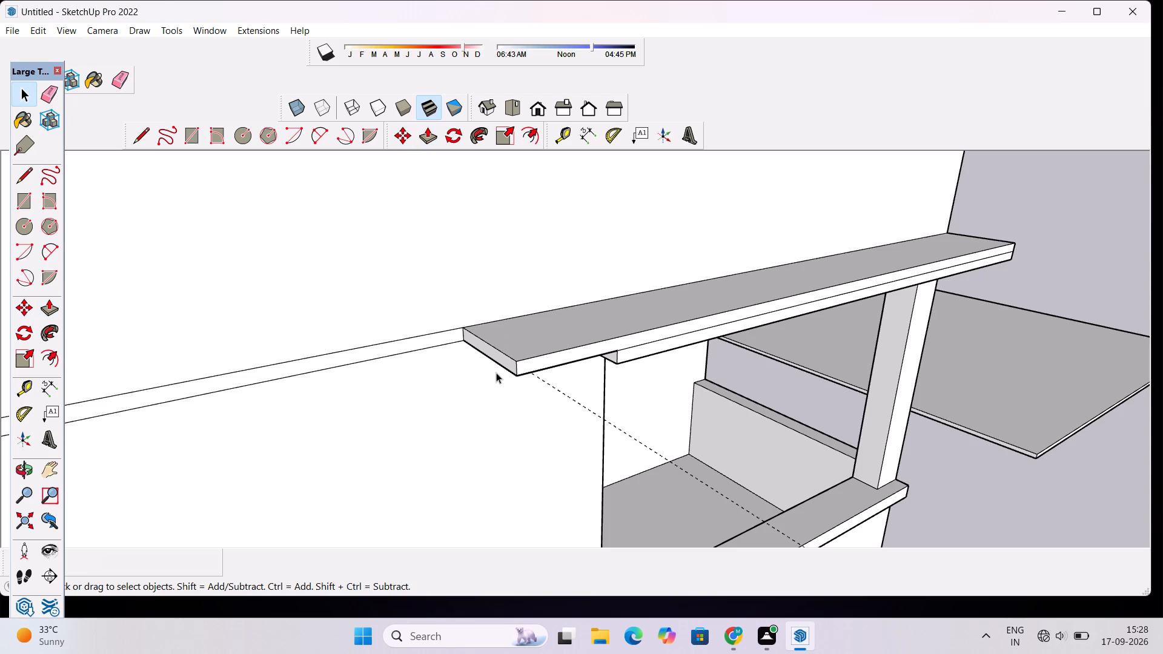
pyautogui.hotkey('ctrl', 'z')
pyautogui.press('space')
# Undo the 0.5" underside push and the outward extension of the slab's upper layer.
pyautogui.write('o')
pyautogui.moveTo(592, 431); pyautogui.dragTo(491, 274)
pyautogui.keyDown('shift'); pyautogui.moveTo(515, 301); pyautogui.dragTo(580, 439); pyautogui.keyUp('shift')
pyautogui.scroll(4, 551, 415)
pyautogui.moveTo(554, 332); pyautogui.dragTo(649, 395)
pyautogui.scroll(-3, 638, 400)
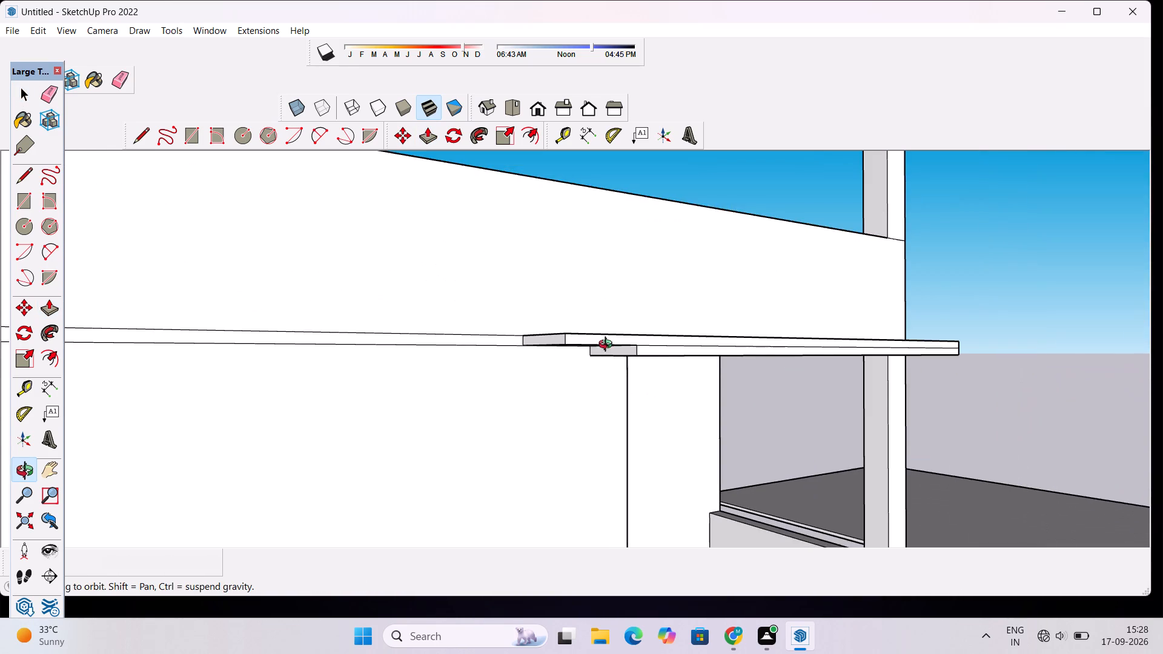
pyautogui.moveTo(608, 346); pyautogui.dragTo(609, 380)
pyautogui.scroll(3, 591, 383)
pyautogui.keyDown('shift'); pyautogui.moveTo(589, 381); pyautogui.dragTo(549, 386); pyautogui.keyUp('shift')
pyautogui.scroll(4, 500, 387)
pyautogui.keyDown('shift'); pyautogui.moveTo(514, 380); pyautogui.dragTo(477, 388); pyautogui.keyUp('shift')
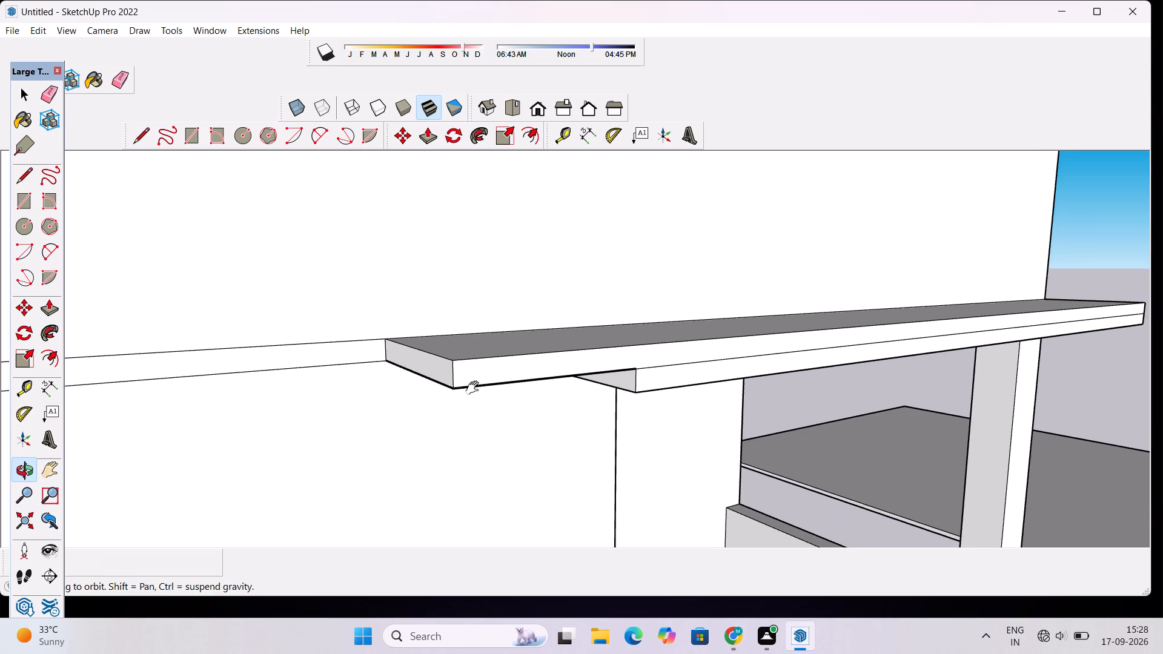
pyautogui.keyDown('shift'); pyautogui.scroll(3, 475, 388); pyautogui.keyUp('shift')
pyautogui.keyDown('shift'); pyautogui.click(478, 387); pyautogui.keyUp('shift')
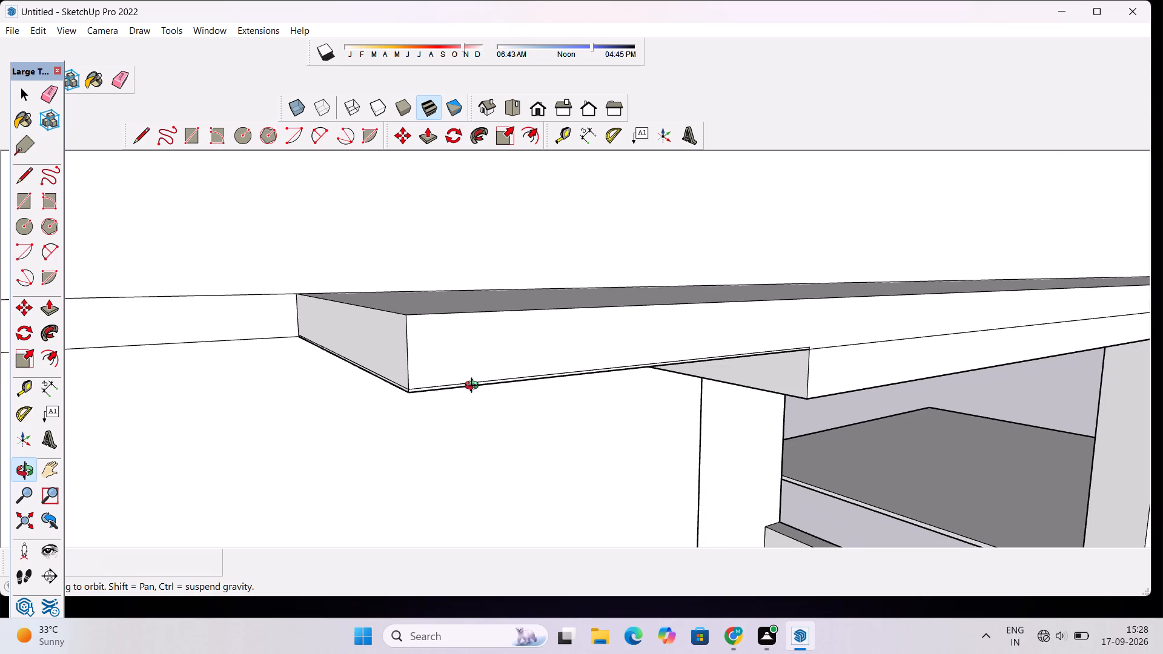
pyautogui.press('space')
pyautogui.hotkey('ctrl', 'z')
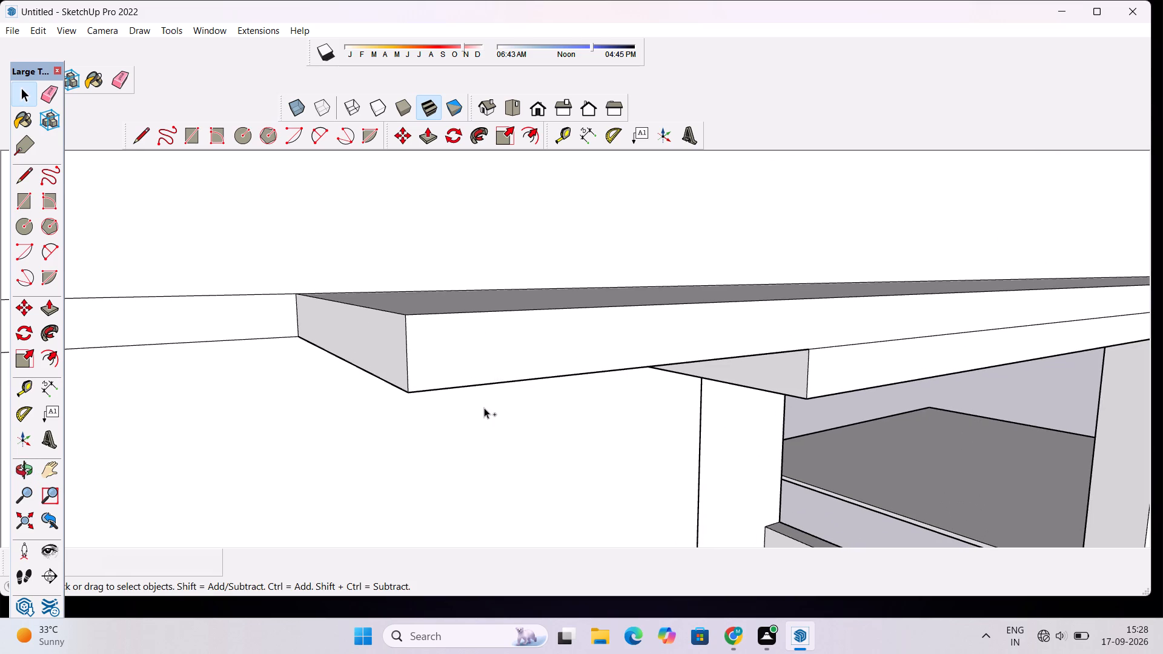
pyautogui.hotkey('ctrl', 'z')
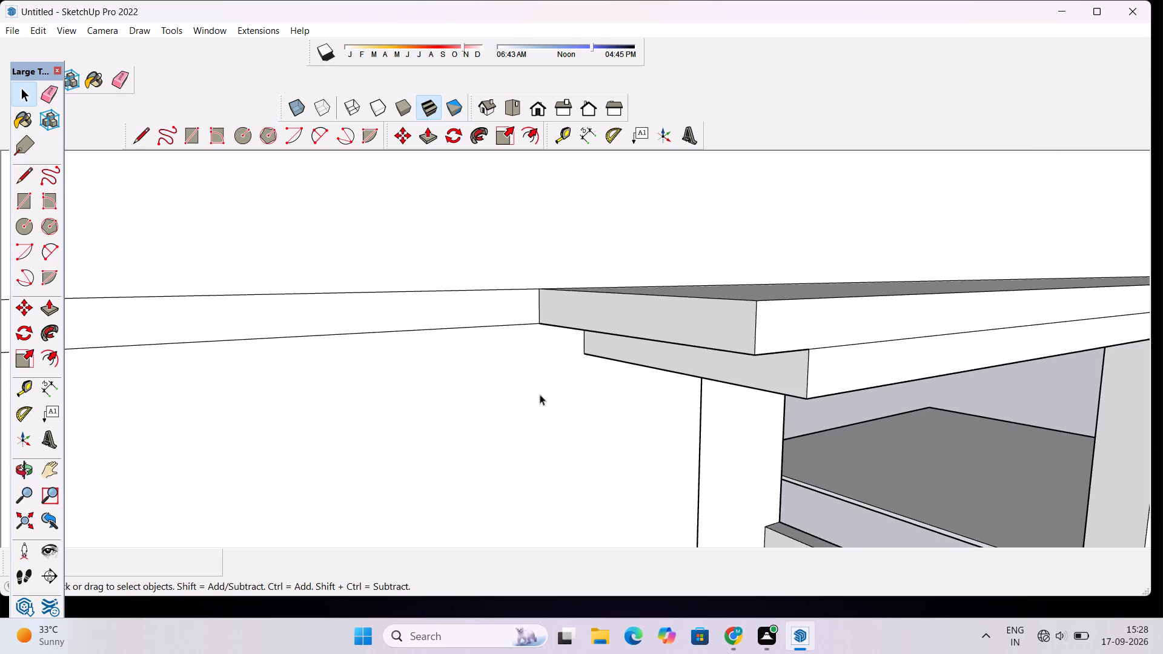
# Pull the end face of the slab's upper layer outwards along the wall by about 3' 11 1/8".
pyautogui.scroll(-7, 657, 357)
pyautogui.press('p')
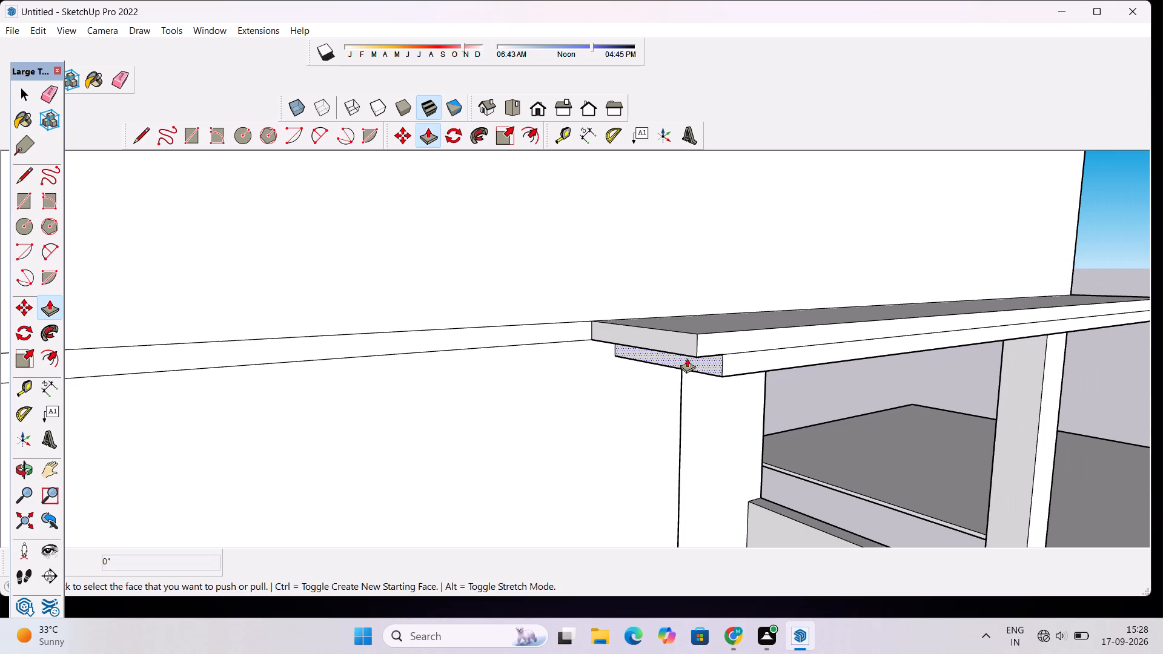
pyautogui.press('o')
pyautogui.keyDown('shift'); pyautogui.moveTo(692, 372); pyautogui.dragTo(576, 391); pyautogui.keyUp('shift')
pyautogui.scroll(-4, 576, 391)
pyautogui.moveTo(589, 406); pyautogui.dragTo(545, 395)
pyautogui.scroll(2, 542, 392)
pyautogui.keyDown('shift'); pyautogui.moveTo(553, 370); pyautogui.dragTo(477, 349); pyautogui.keyUp('shift')
pyautogui.scroll(-4, 477, 349)
pyautogui.moveTo(489, 348); pyautogui.dragTo(520, 392)
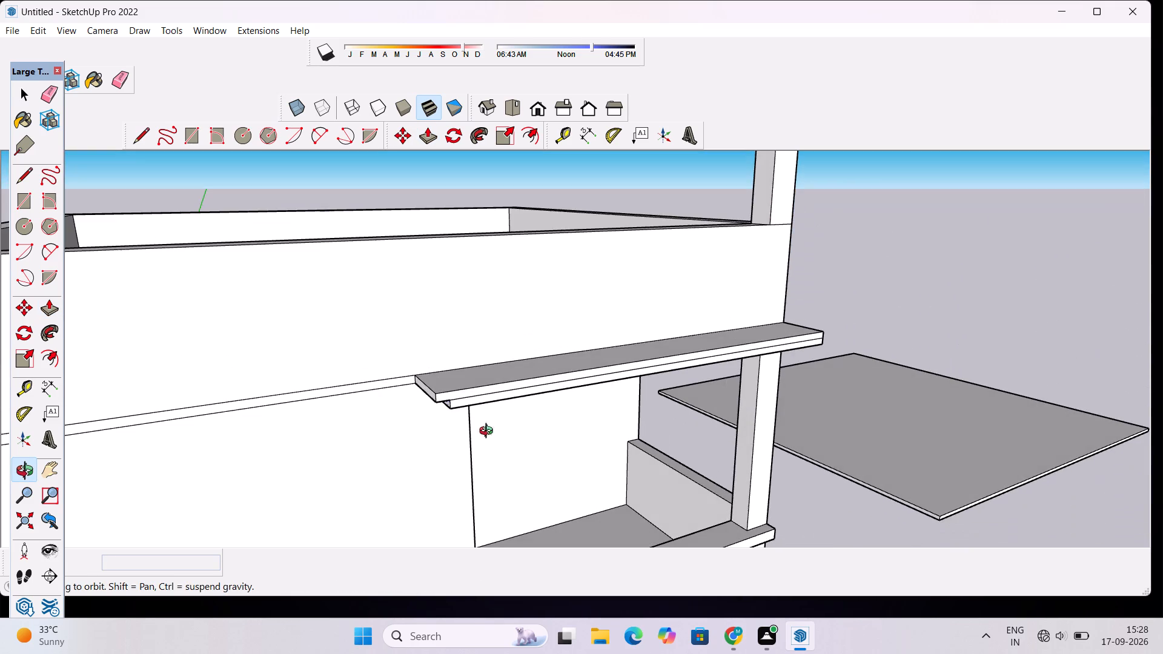
pyautogui.scroll(3, 370, 472)
pyautogui.keyDown('shift'); pyautogui.moveTo(483, 413); pyautogui.dragTo(491, 390); pyautogui.keyUp('shift')
pyautogui.scroll(3, 491, 388)
pyautogui.moveTo(491, 388); pyautogui.dragTo(532, 393)
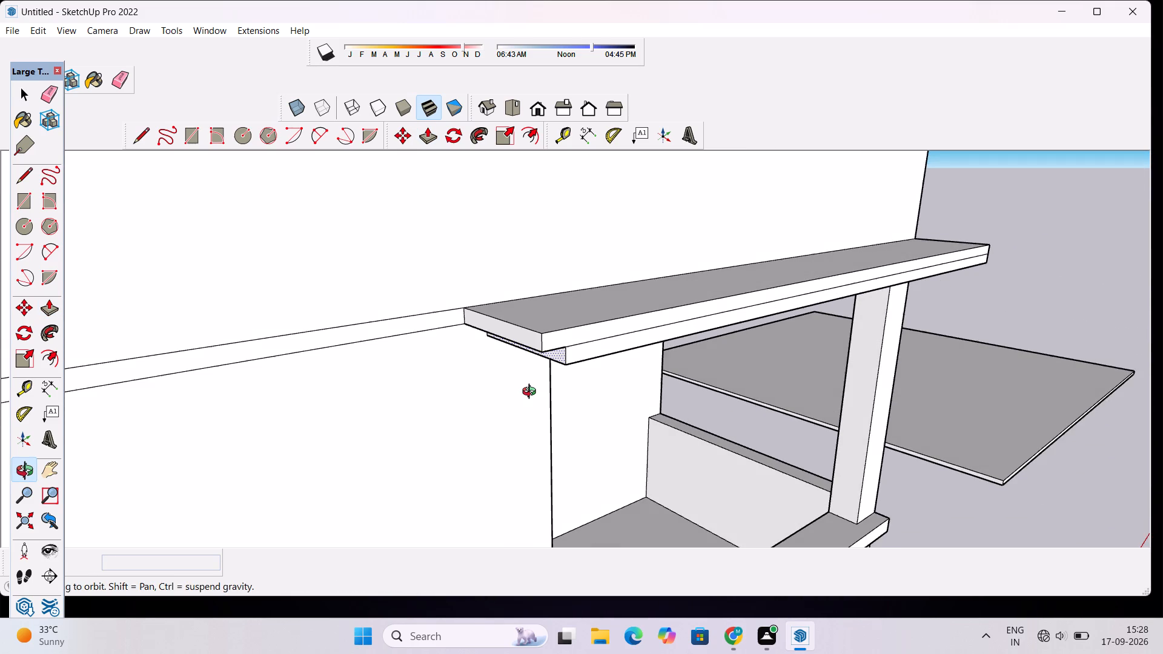
pyautogui.moveTo(532, 393); pyautogui.dragTo(521, 395)
pyautogui.press('p')
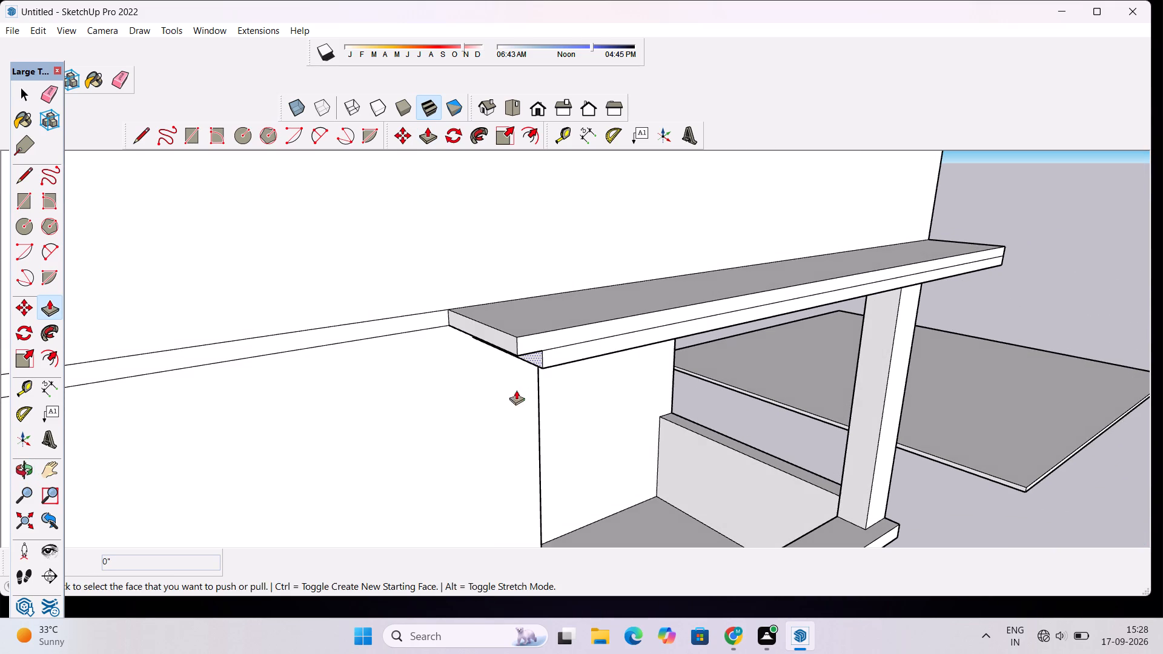
pyautogui.click(509, 339)
pyautogui.scroll(-3, 478, 345)
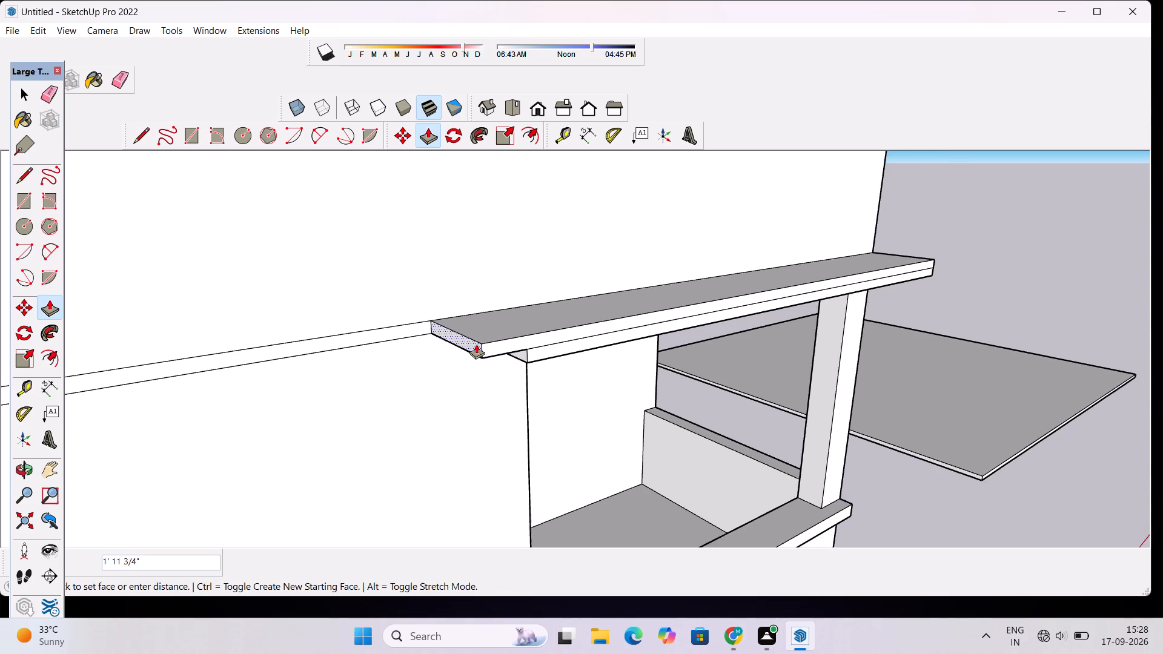
pyautogui.scroll(-11, 476, 344)
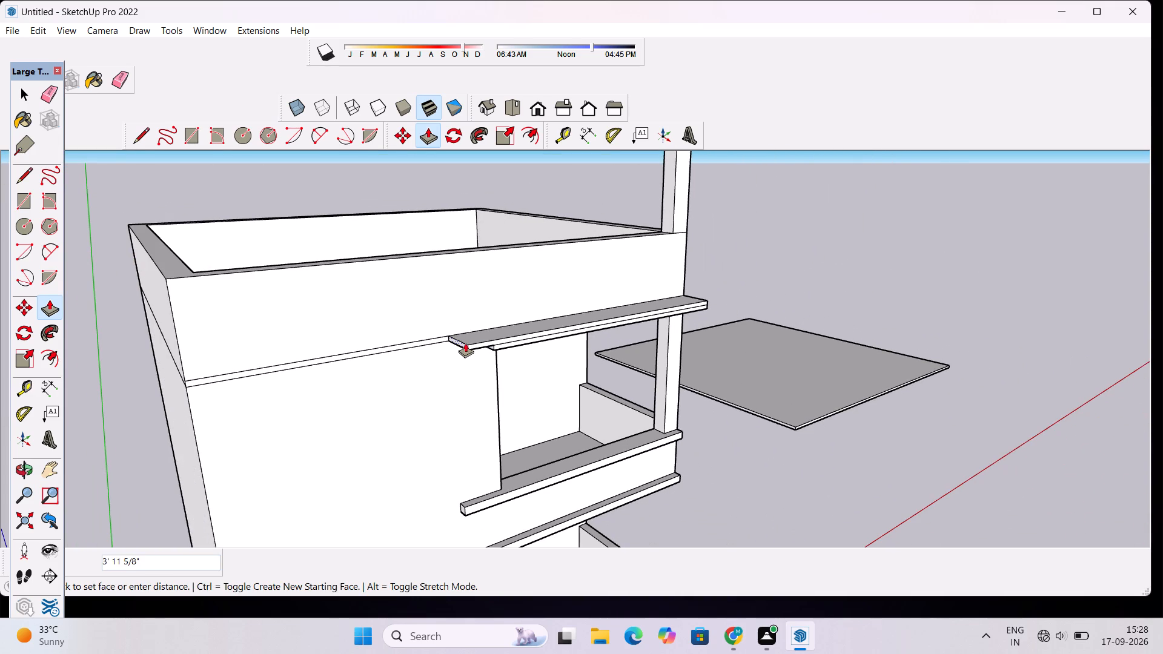
pyautogui.click(465, 342)
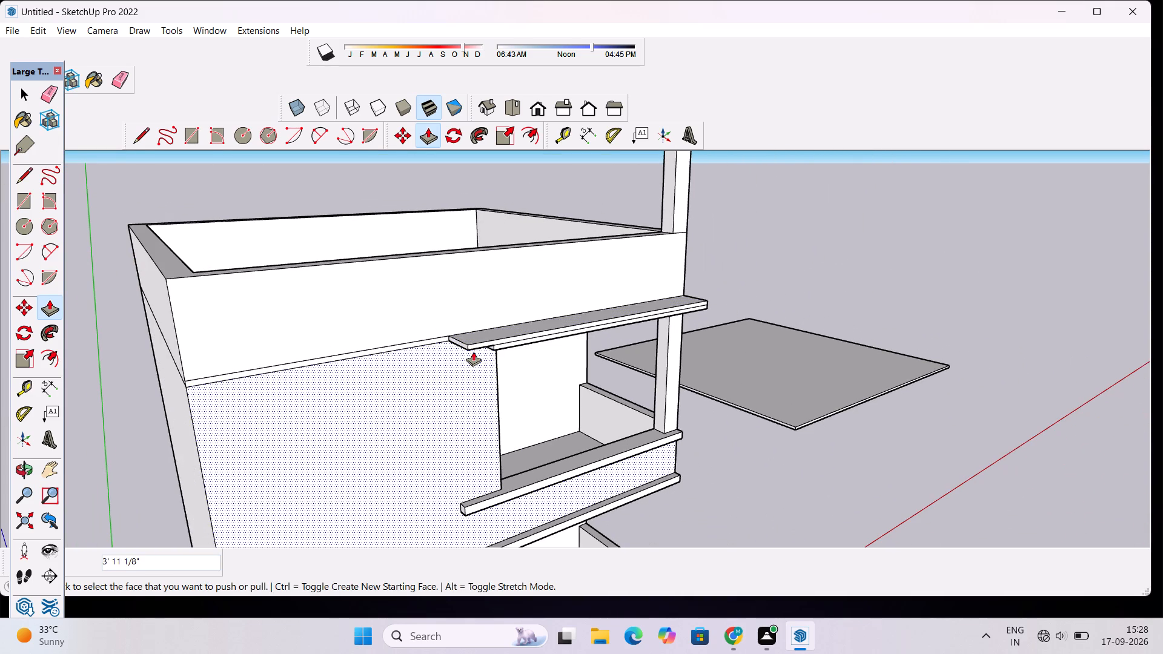
pyautogui.press('space')
# Examine the front ledges, openings and lower storeys of the building from the front and from the open corner.
pyautogui.press('p')
pyautogui.press('o')
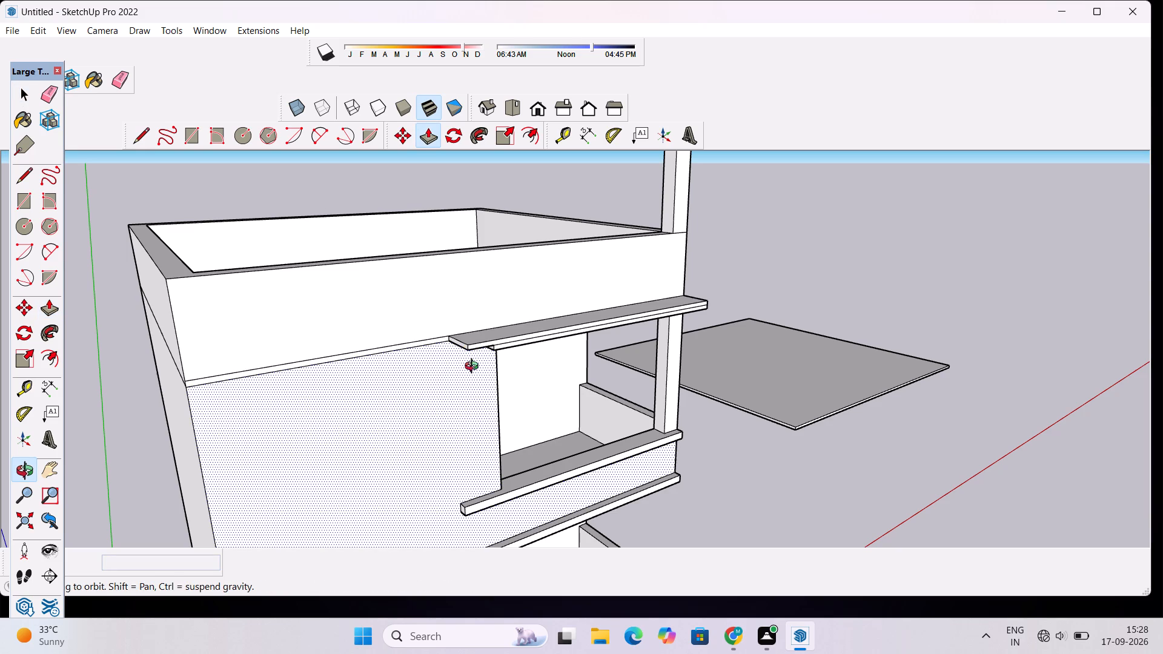
pyautogui.keyDown('shift'); pyautogui.moveTo(482, 469); pyautogui.dragTo(423, 338); pyautogui.keyUp('shift')
pyautogui.moveTo(586, 366); pyautogui.dragTo(510, 395)
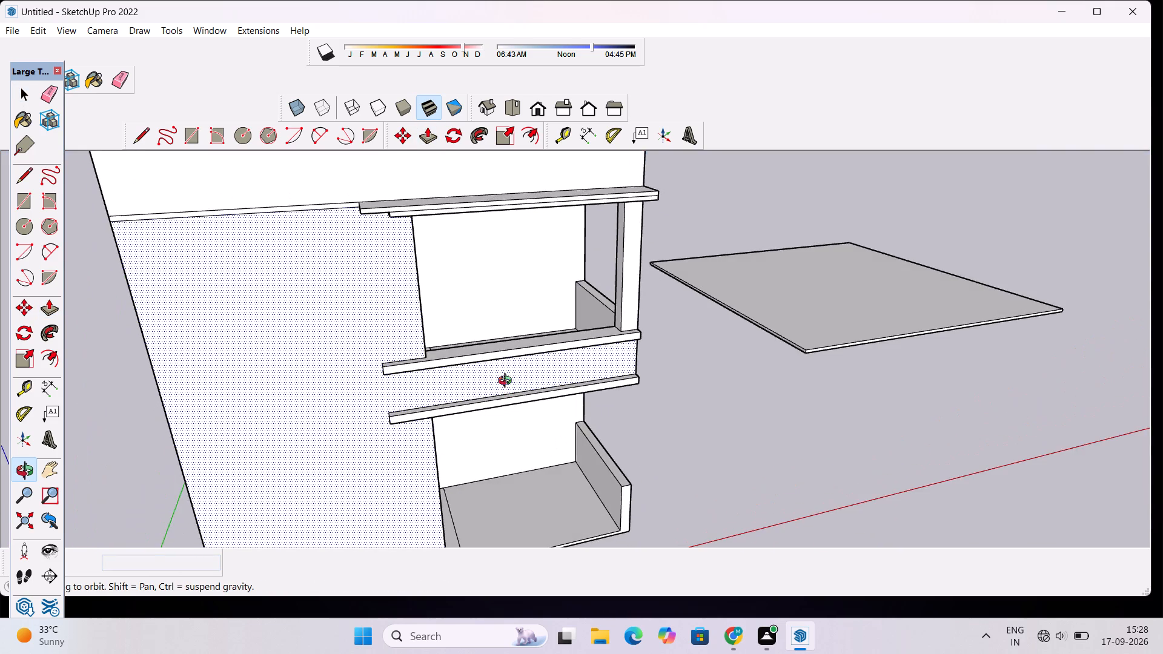
pyautogui.scroll(3, 508, 382)
pyautogui.moveTo(526, 373); pyautogui.dragTo(488, 398)
pyautogui.scroll(-3, 485, 397)
pyautogui.scroll(1, 491, 383)
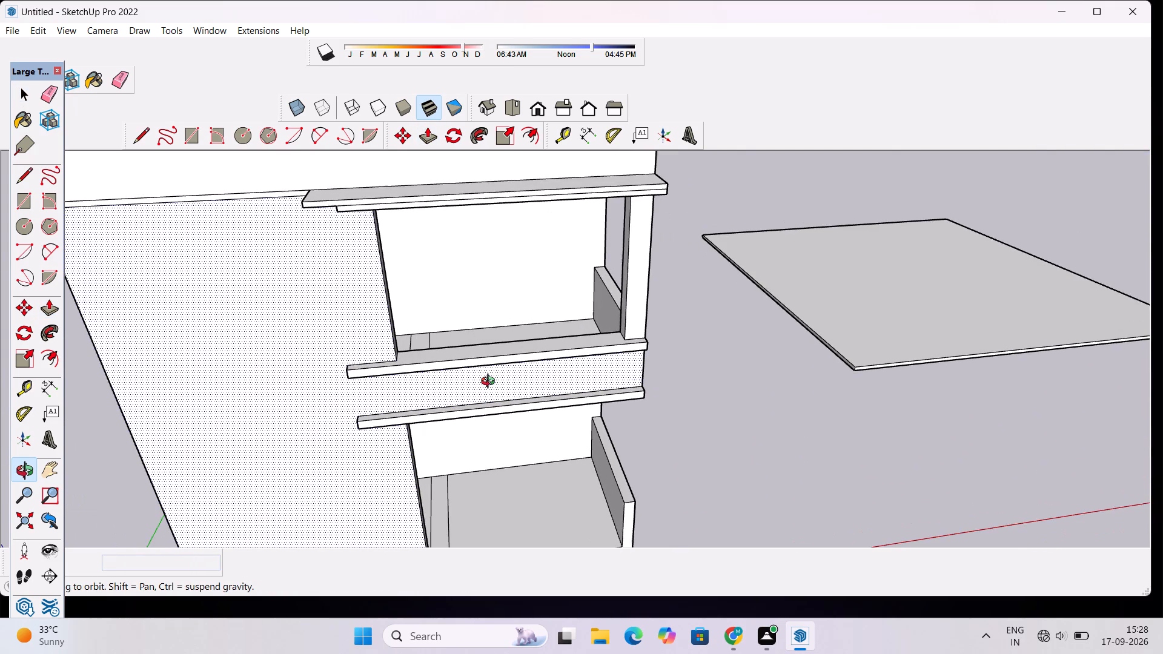
pyautogui.scroll(2, 491, 383)
pyautogui.keyDown('shift'); pyautogui.moveTo(491, 380); pyautogui.dragTo(489, 348); pyautogui.keyUp('shift')
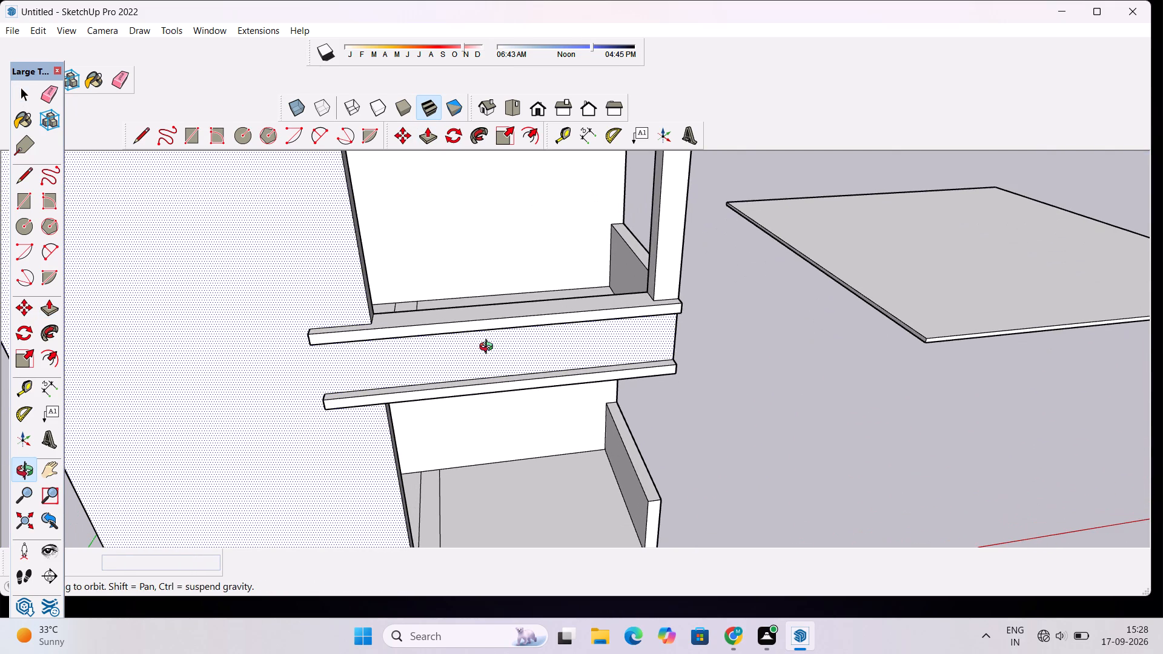
pyautogui.moveTo(519, 386); pyautogui.dragTo(495, 377)
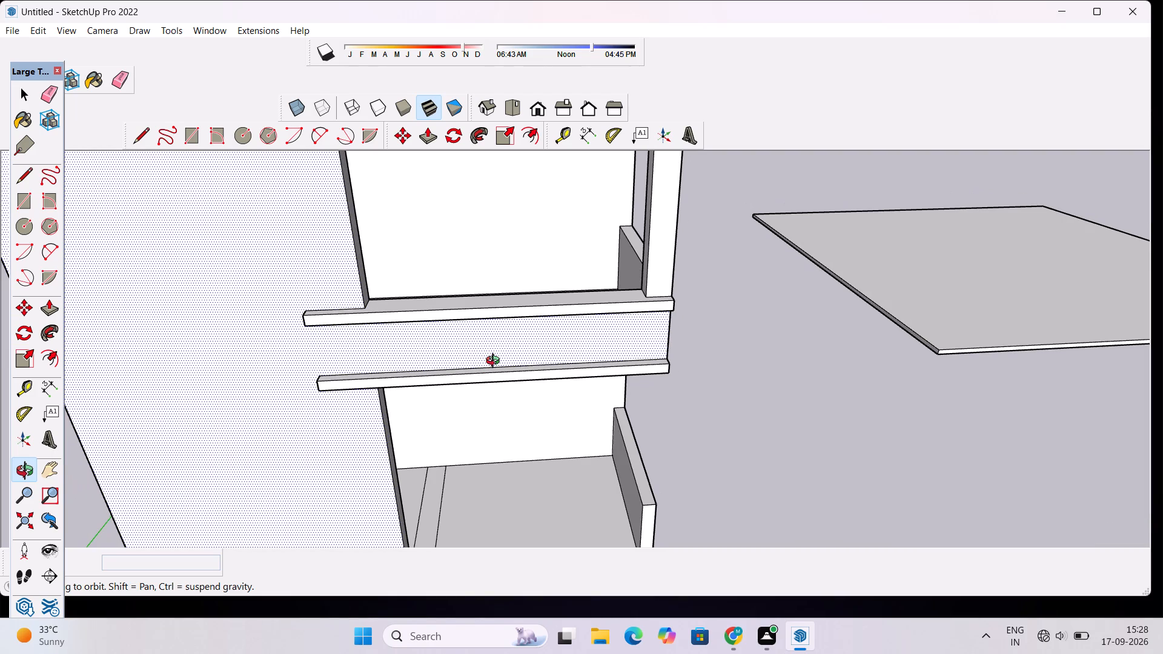
pyautogui.scroll(-9, 495, 362)
pyautogui.moveTo(506, 443); pyautogui.dragTo(499, 389)
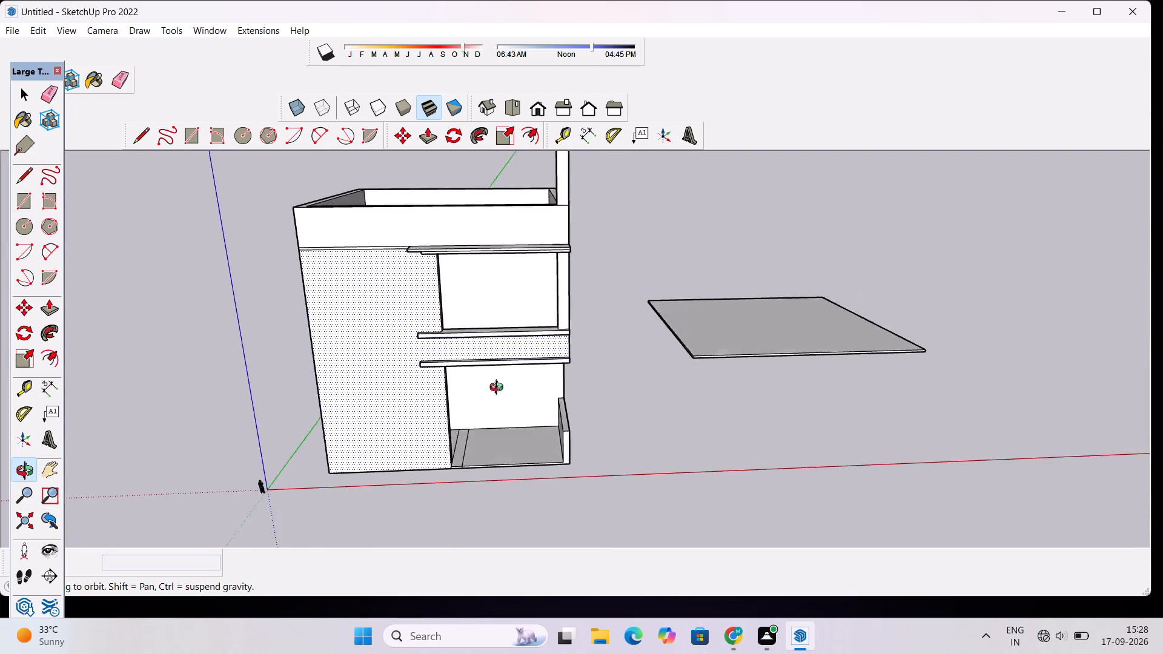
pyautogui.moveTo(499, 389); pyautogui.dragTo(501, 321)
pyautogui.scroll(3, 499, 354)
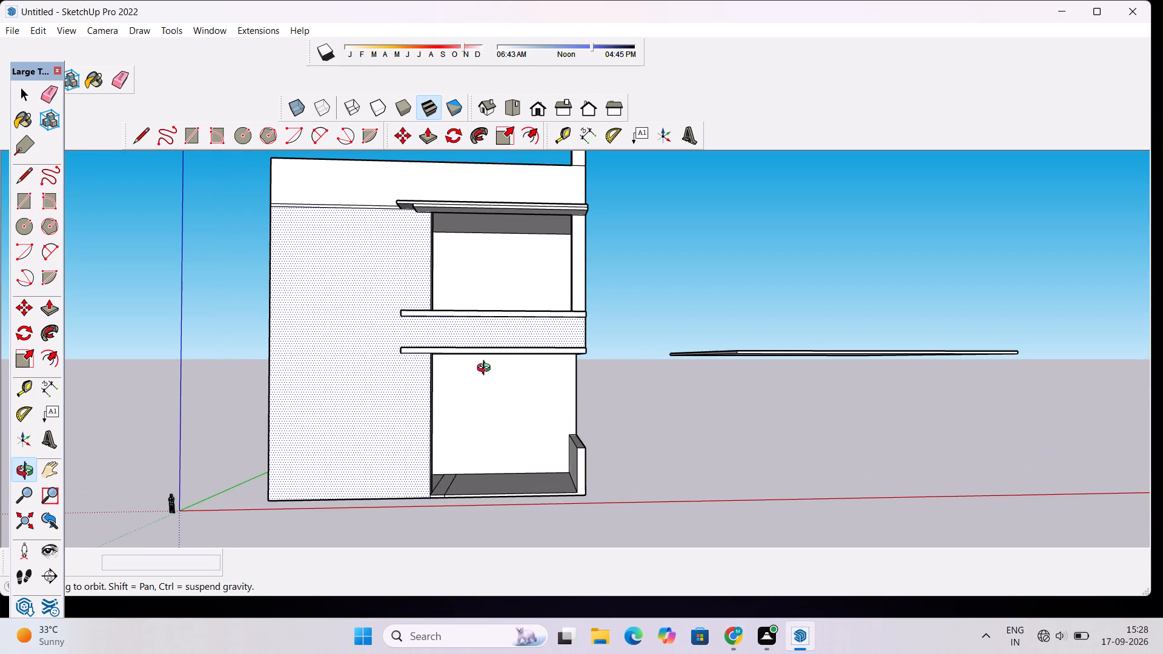
pyautogui.scroll(-1, 486, 369)
pyautogui.moveTo(404, 382); pyautogui.dragTo(377, 416)
pyautogui.scroll(4, 377, 417)
pyautogui.moveTo(515, 368); pyautogui.dragTo(494, 423)
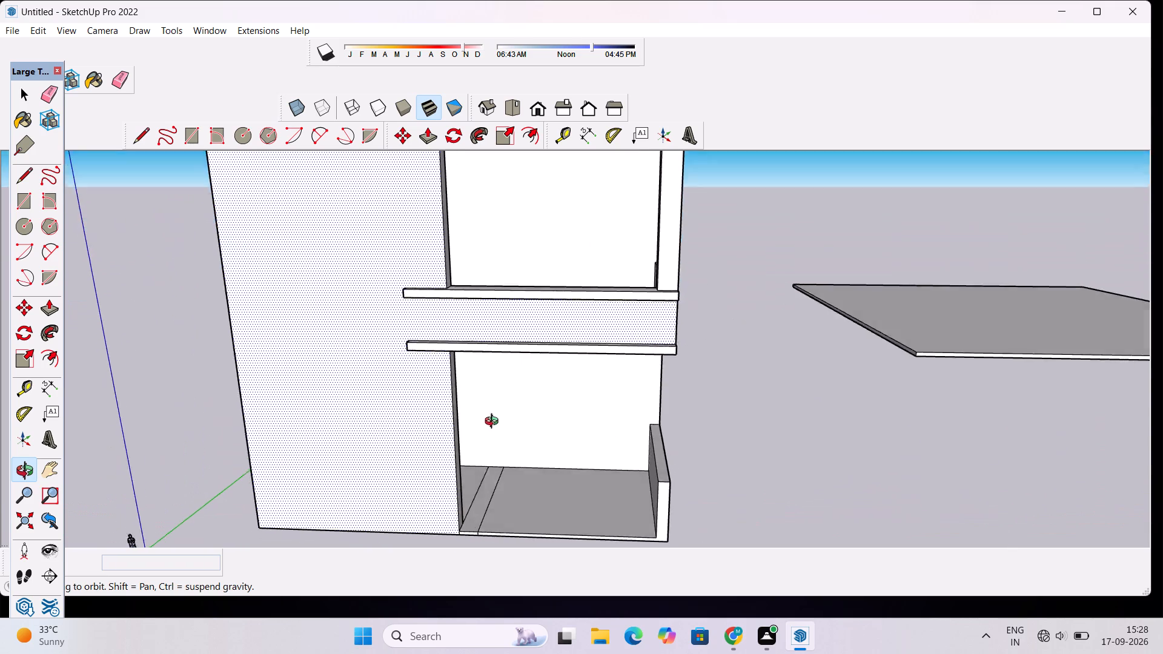
pyautogui.moveTo(494, 423); pyautogui.dragTo(479, 445)
pyautogui.moveTo(601, 415); pyautogui.dragTo(459, 443)
pyautogui.scroll(4, 592, 379)
pyautogui.moveTo(589, 381); pyautogui.dragTo(573, 404)
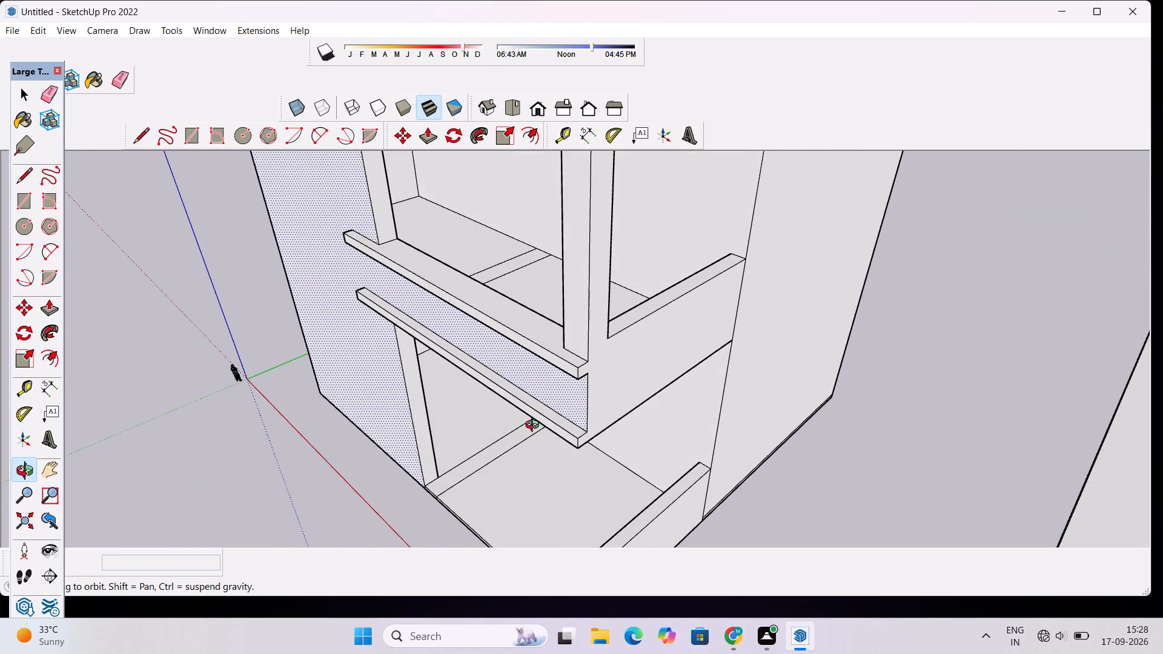
# Pull the front face of the upper front ledge, beneath the upper opening, outwards by 6'.
pyautogui.scroll(3, 535, 426)
pyautogui.moveTo(545, 429); pyautogui.dragTo(595, 399)
pyautogui.keyDown('shift'); pyautogui.moveTo(595, 399); pyautogui.dragTo(580, 414); pyautogui.keyUp('shift')
pyautogui.keyDown('shift'); pyautogui.scroll(2, 585, 403); pyautogui.keyUp('shift')
pyautogui.keyDown('shift'); pyautogui.moveTo(589, 394); pyautogui.dragTo(582, 423); pyautogui.keyUp('shift')
pyautogui.keyDown('shift'); pyautogui.moveTo(581, 417); pyautogui.dragTo(575, 432); pyautogui.keyUp('shift')
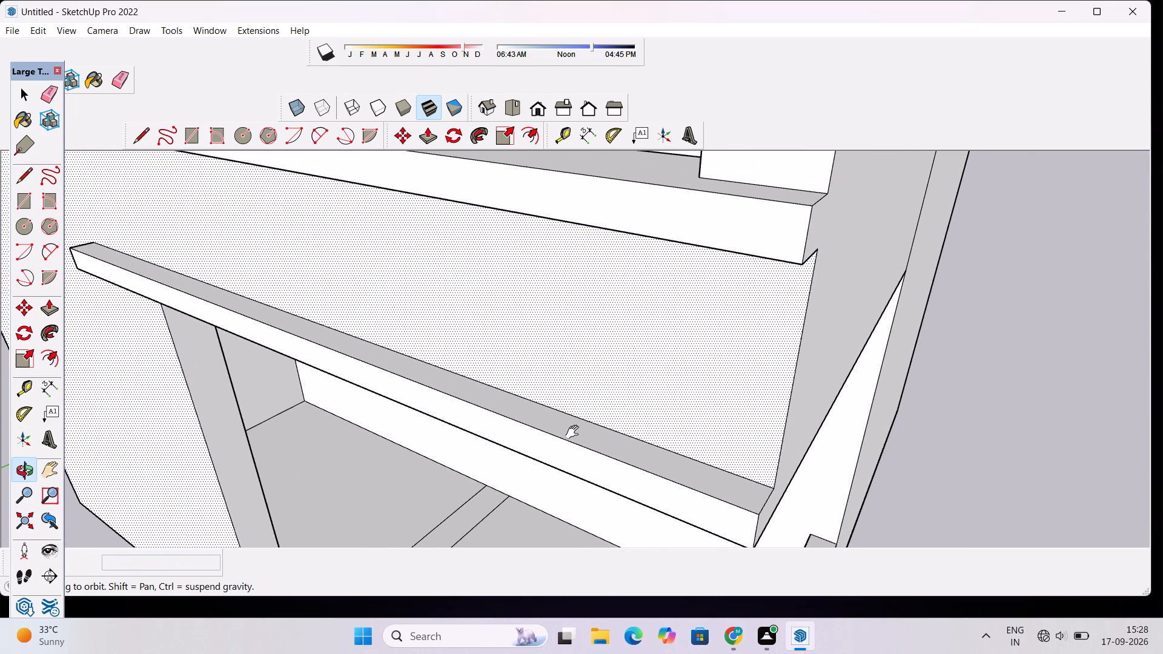
pyautogui.keyDown('shift'); pyautogui.scroll(2, 575, 432); pyautogui.keyUp('shift')
pyautogui.scroll(-3, 573, 432)
pyautogui.keyDown('shift'); pyautogui.click(572, 431); pyautogui.keyUp('shift')
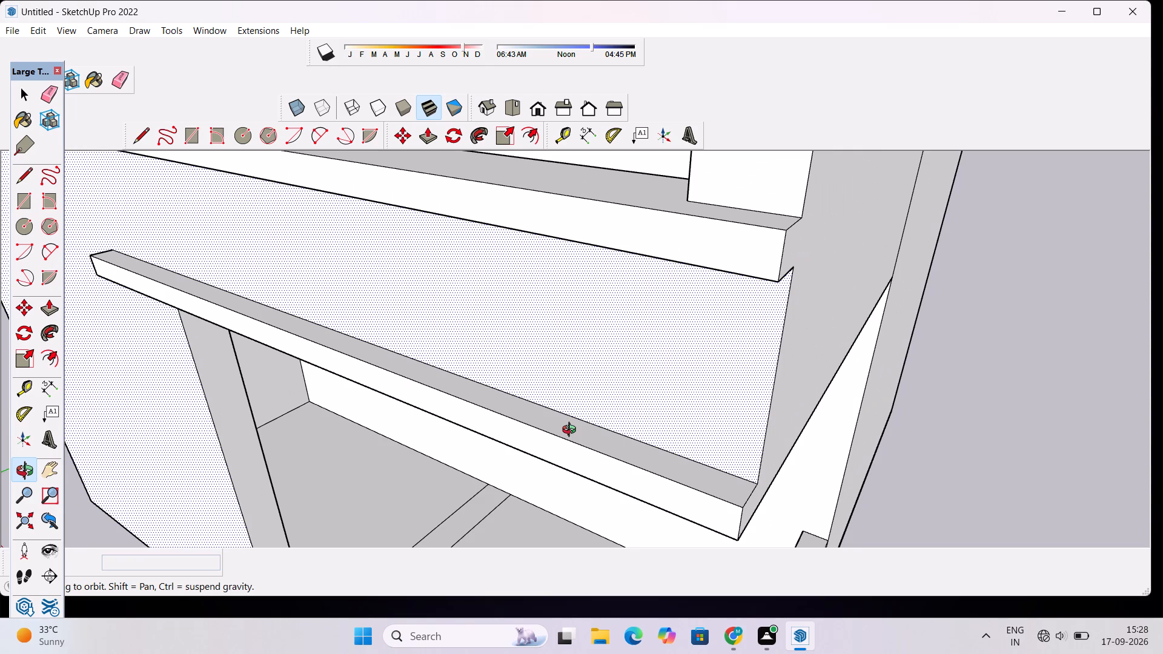
pyautogui.scroll(-5, 571, 426)
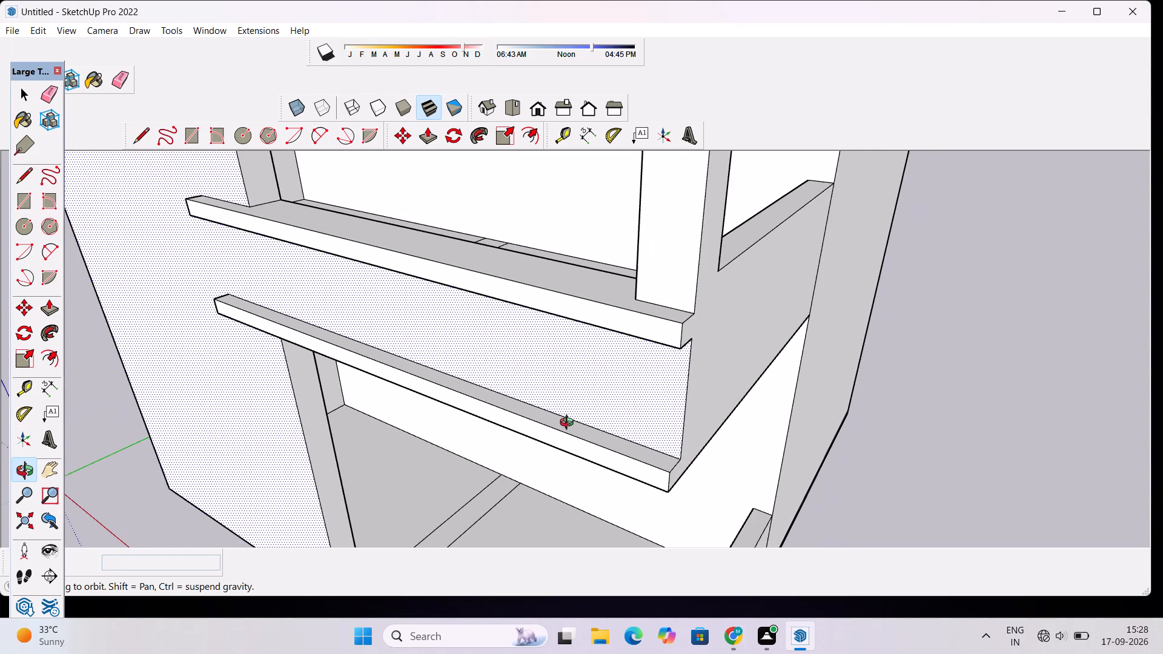
pyautogui.scroll(1, 569, 423)
pyautogui.keyDown('shift'); pyautogui.scroll(1, 569, 423); pyautogui.keyUp('shift')
pyautogui.keyDown('shift'); pyautogui.moveTo(568, 422); pyautogui.dragTo(555, 435); pyautogui.keyUp('shift')
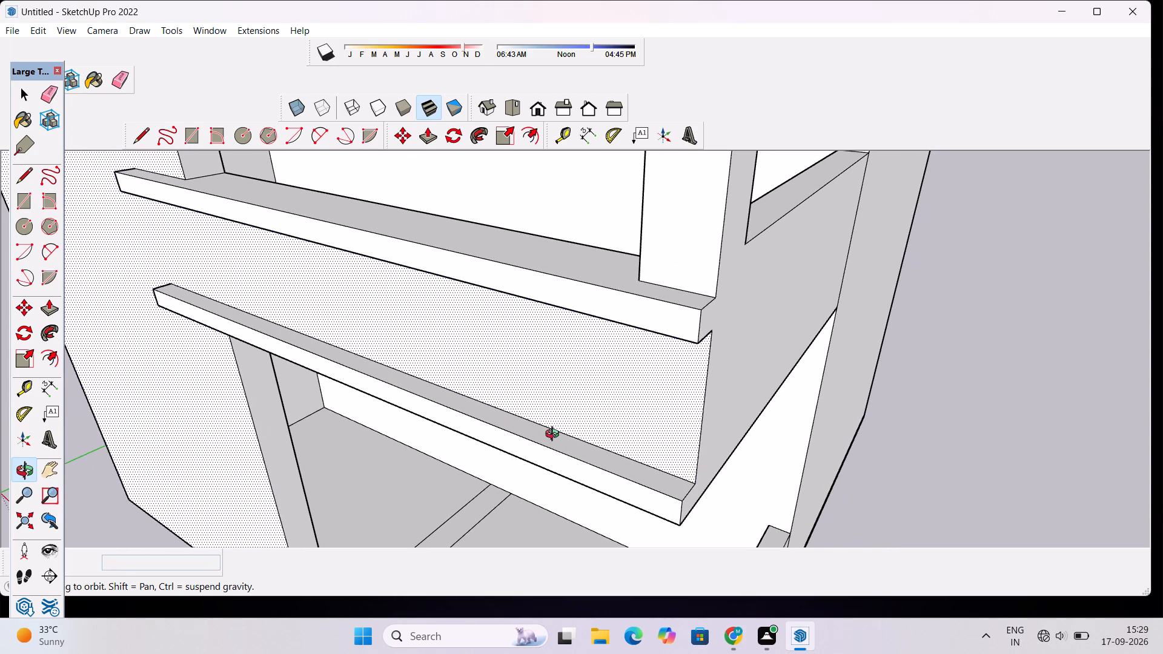
pyautogui.scroll(-4, 555, 435)
pyautogui.moveTo(477, 442); pyautogui.dragTo(557, 397)
pyautogui.scroll(-8, 568, 391)
pyautogui.moveTo(503, 420); pyautogui.dragTo(584, 414)
pyautogui.scroll(1, 585, 414)
pyautogui.keyDown('shift'); pyautogui.moveTo(585, 414); pyautogui.dragTo(563, 427); pyautogui.keyUp('shift')
pyautogui.keyDown('shift'); pyautogui.scroll(2, 563, 427); pyautogui.keyUp('shift')
pyautogui.keyDown('shift'); pyautogui.moveTo(563, 425); pyautogui.dragTo(563, 461); pyautogui.keyUp('shift')
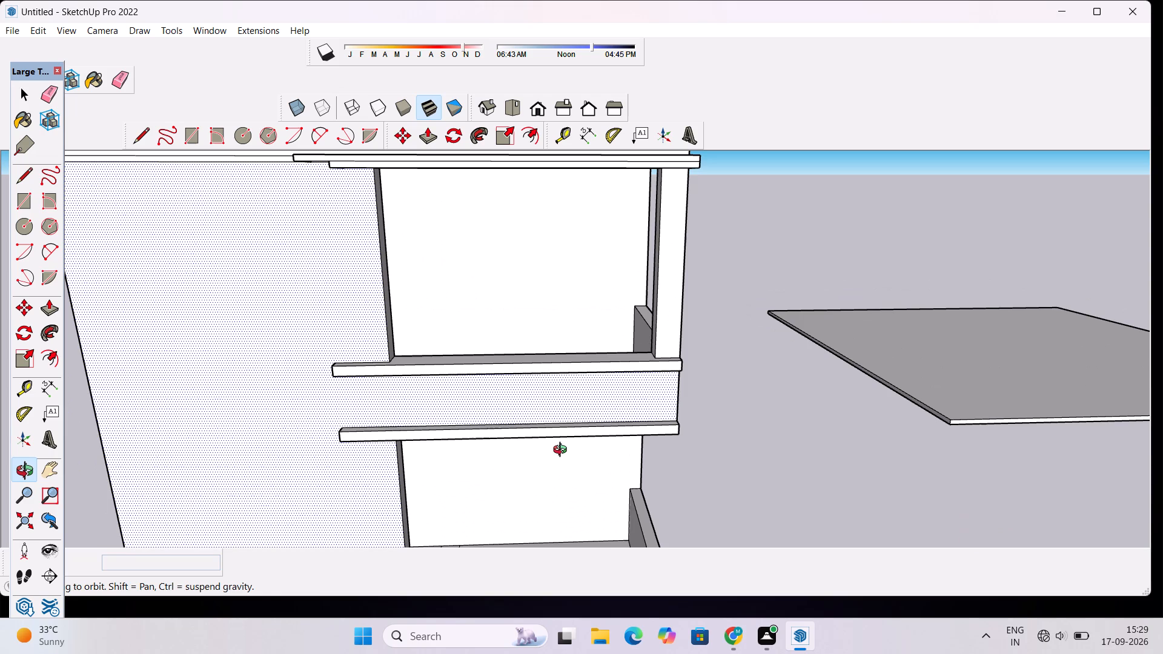
pyautogui.press('p')
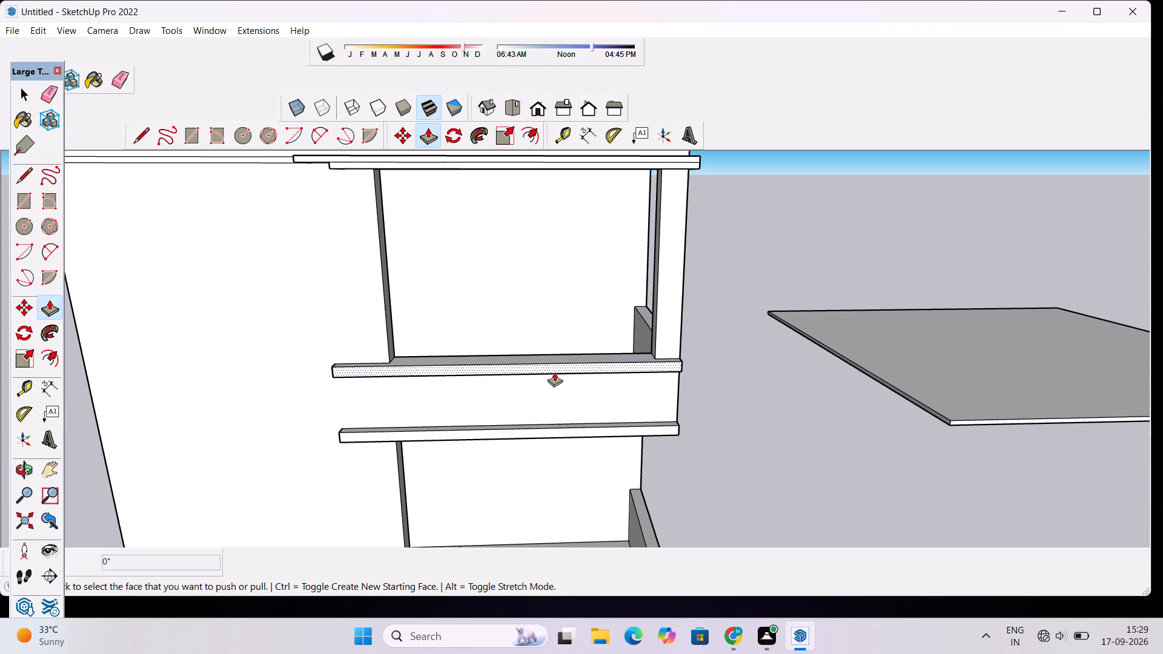
pyautogui.click(554, 370)
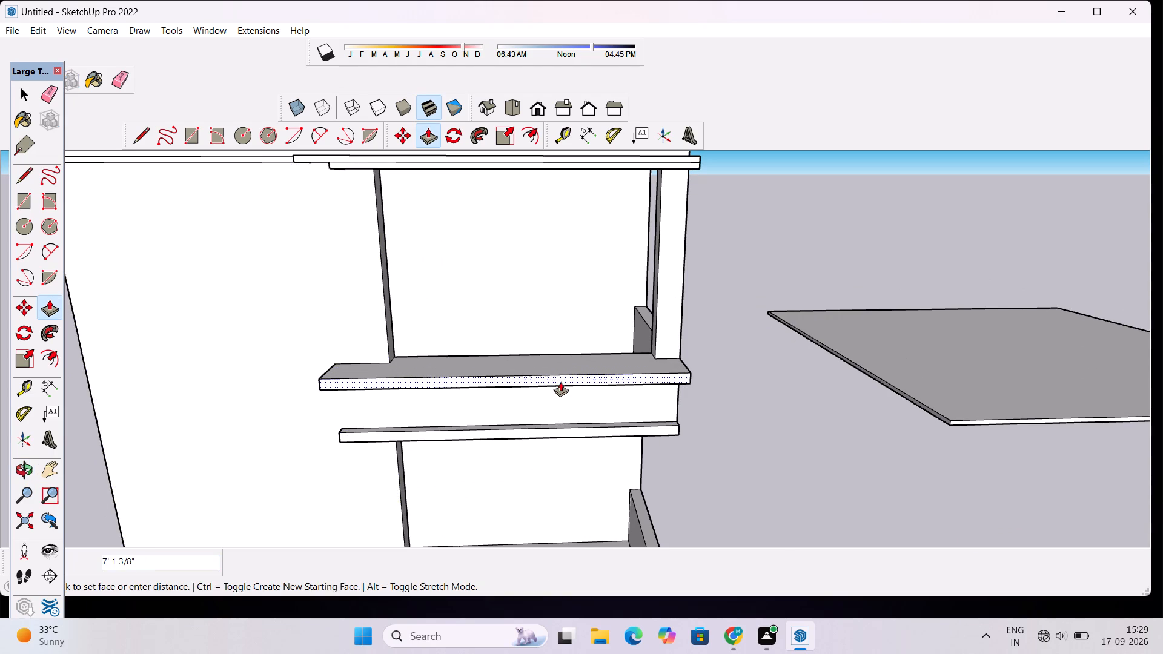
pyautogui.write("6'")
pyautogui.press('Return')
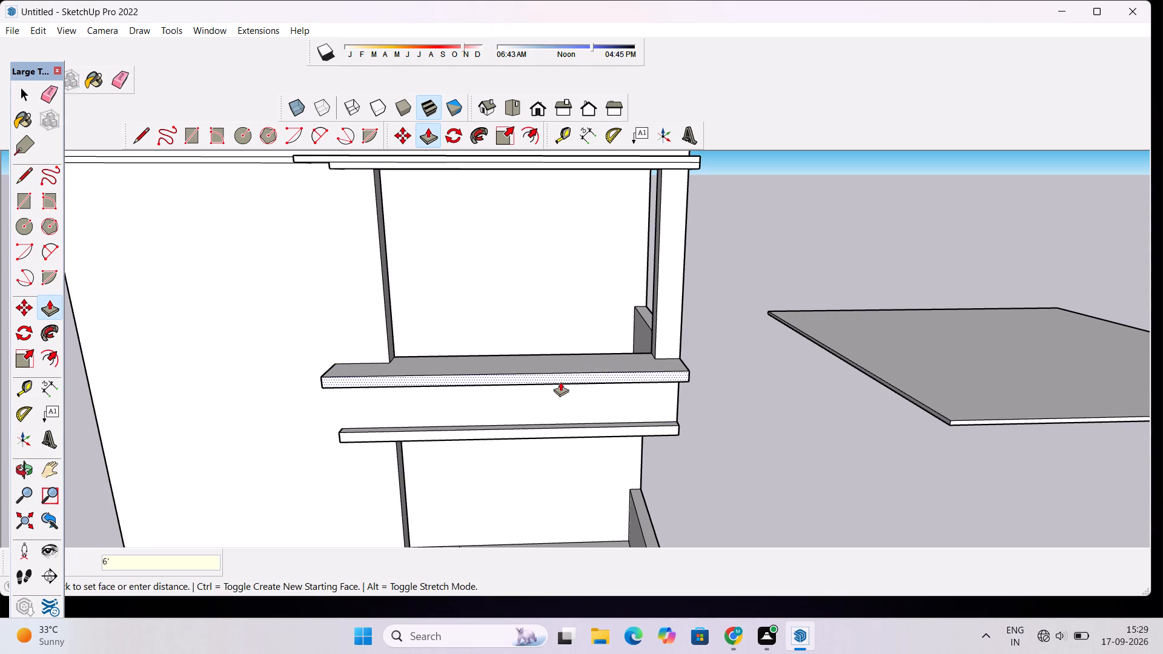
# Pull the front face of the lower front ledge outwards 6' until it aligns with the upper ledge's outer corner.
pyautogui.press('o')
pyautogui.scroll(-4, 563, 381)
pyautogui.moveTo(763, 424); pyautogui.dragTo(522, 428)
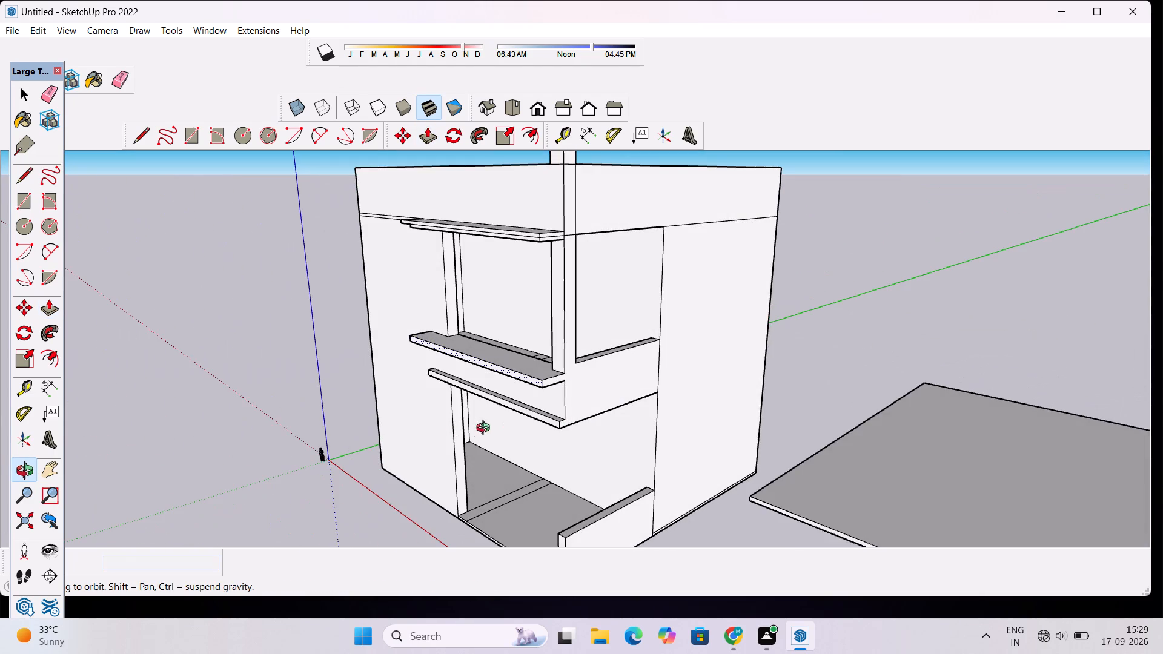
pyautogui.scroll(3, 486, 429)
pyautogui.moveTo(577, 428); pyautogui.dragTo(535, 441)
pyautogui.moveTo(507, 437); pyautogui.dragTo(511, 448)
pyautogui.keyDown('shift'); pyautogui.moveTo(529, 467); pyautogui.dragTo(535, 436); pyautogui.keyUp('shift')
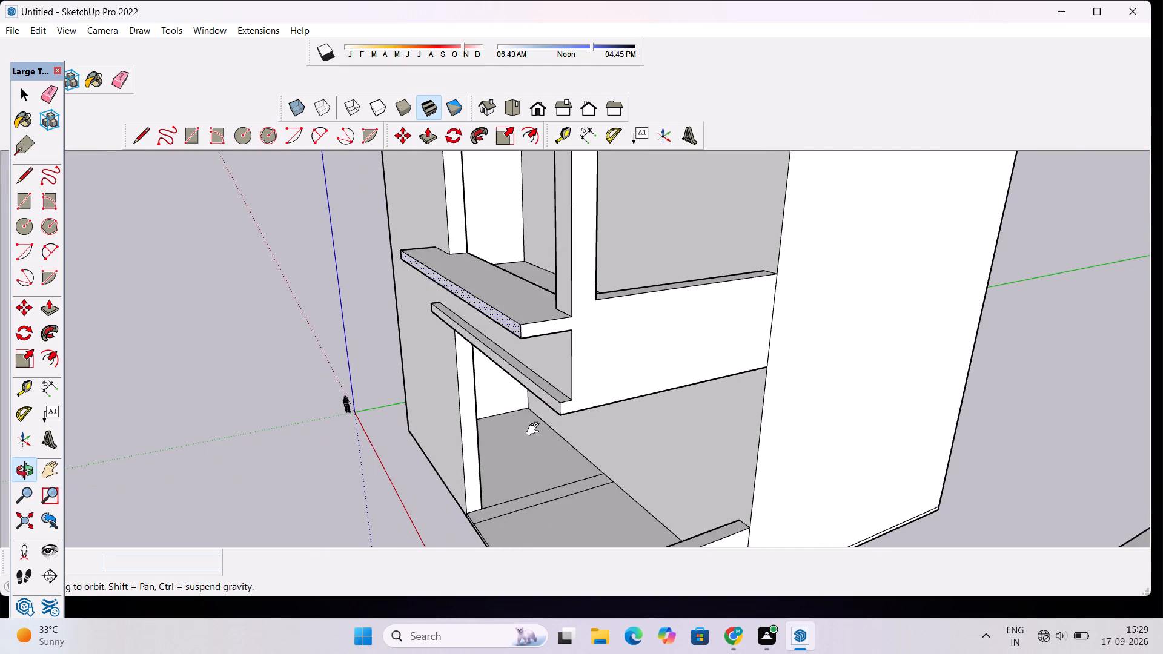
pyautogui.keyDown('shift'); pyautogui.scroll(2, 542, 421); pyautogui.keyUp('shift')
pyautogui.keyDown('shift'); pyautogui.moveTo(601, 393); pyautogui.dragTo(554, 425); pyautogui.keyUp('shift')
pyautogui.scroll(1, 554, 425)
pyautogui.press('p')
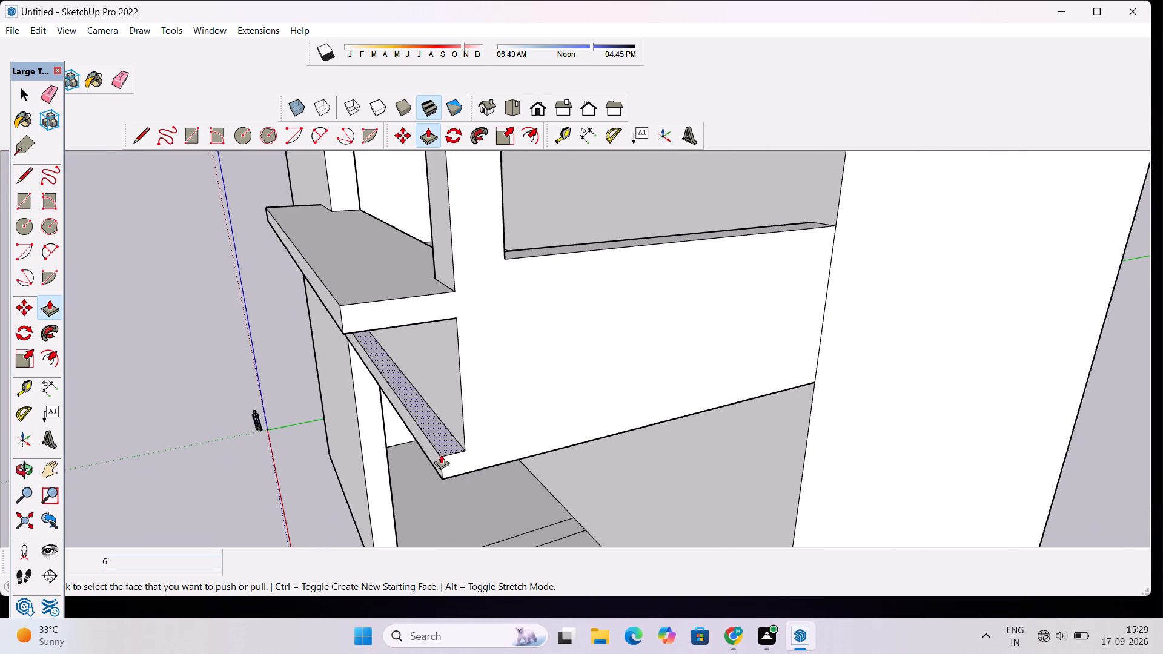
pyautogui.click(436, 455)
pyautogui.click(342, 335)
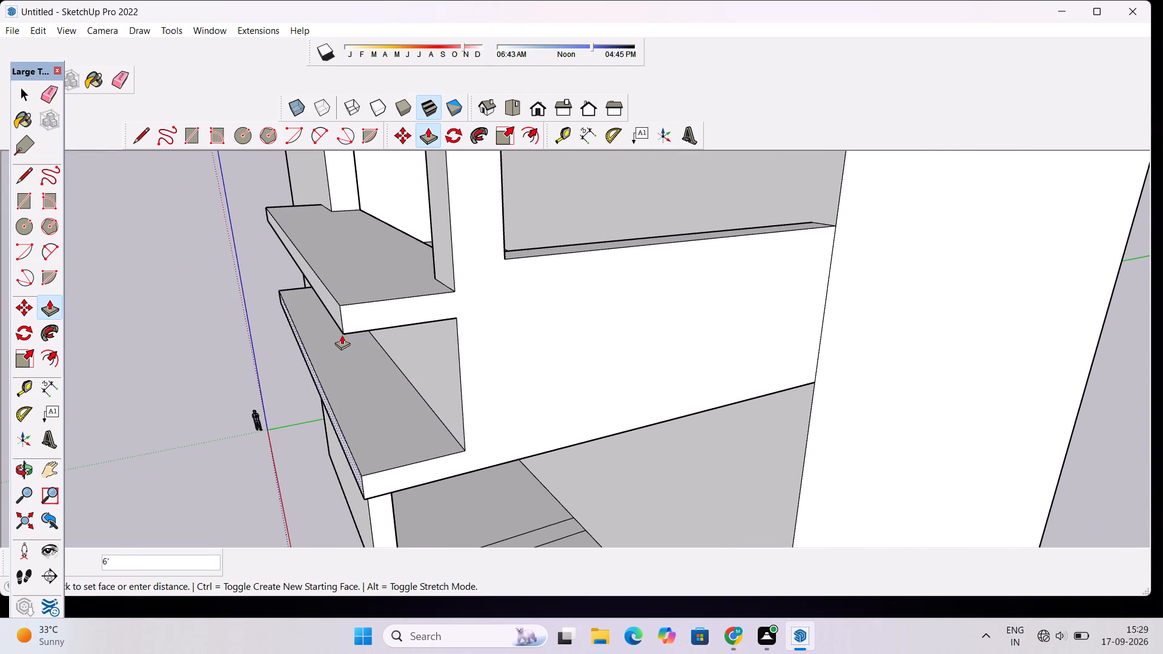
pyautogui.press('space')
# Examine the two deepened front ledges from the open corner, the front and above the walled top level.
pyautogui.write('o')
pyautogui.scroll(-5, 348, 336)
pyautogui.moveTo(335, 339); pyautogui.dragTo(509, 354)
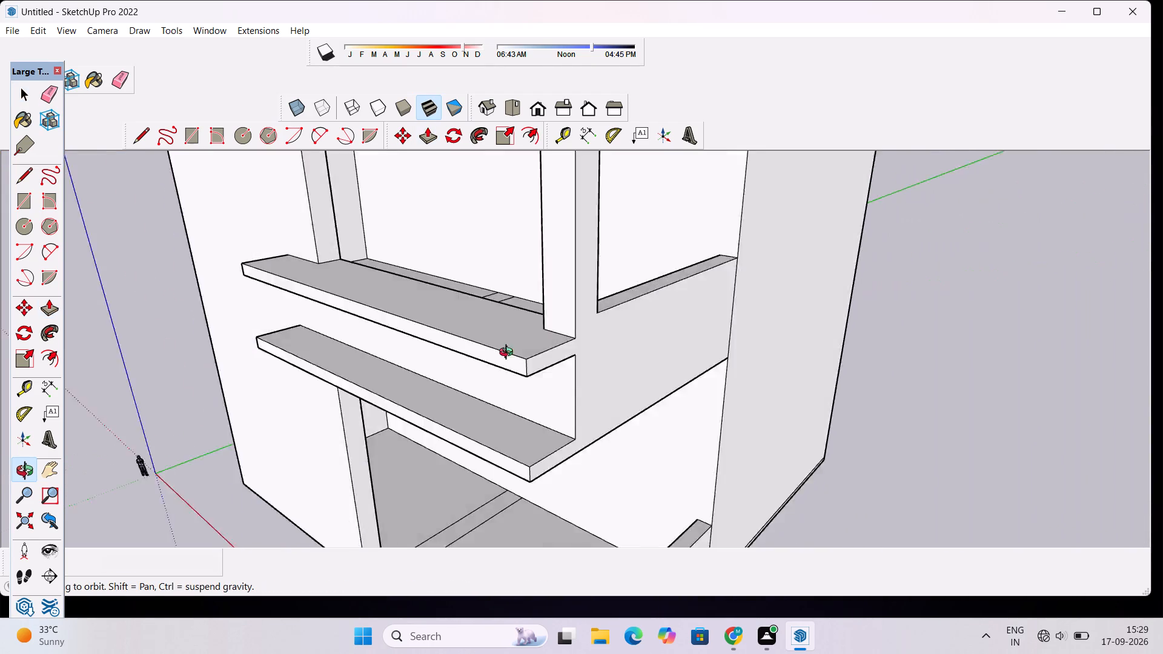
pyautogui.moveTo(509, 354); pyautogui.dragTo(523, 356)
pyautogui.scroll(-5, 523, 357)
pyautogui.moveTo(496, 369); pyautogui.dragTo(691, 372)
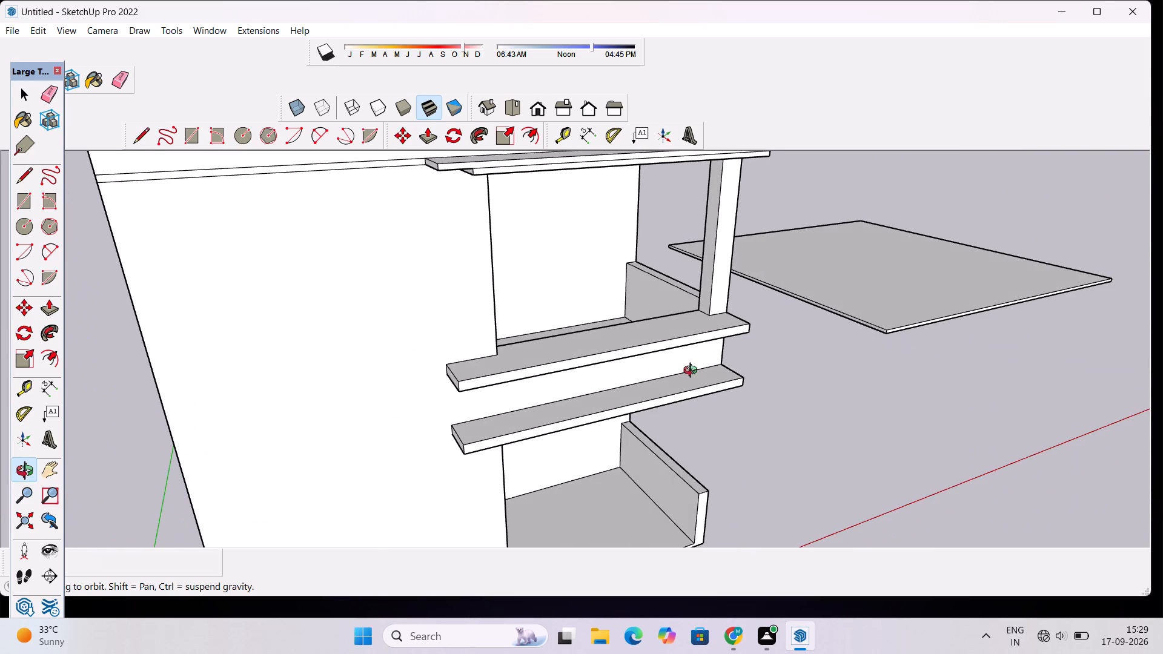
pyautogui.scroll(-2, 692, 376)
pyautogui.moveTo(688, 412); pyautogui.dragTo(623, 418)
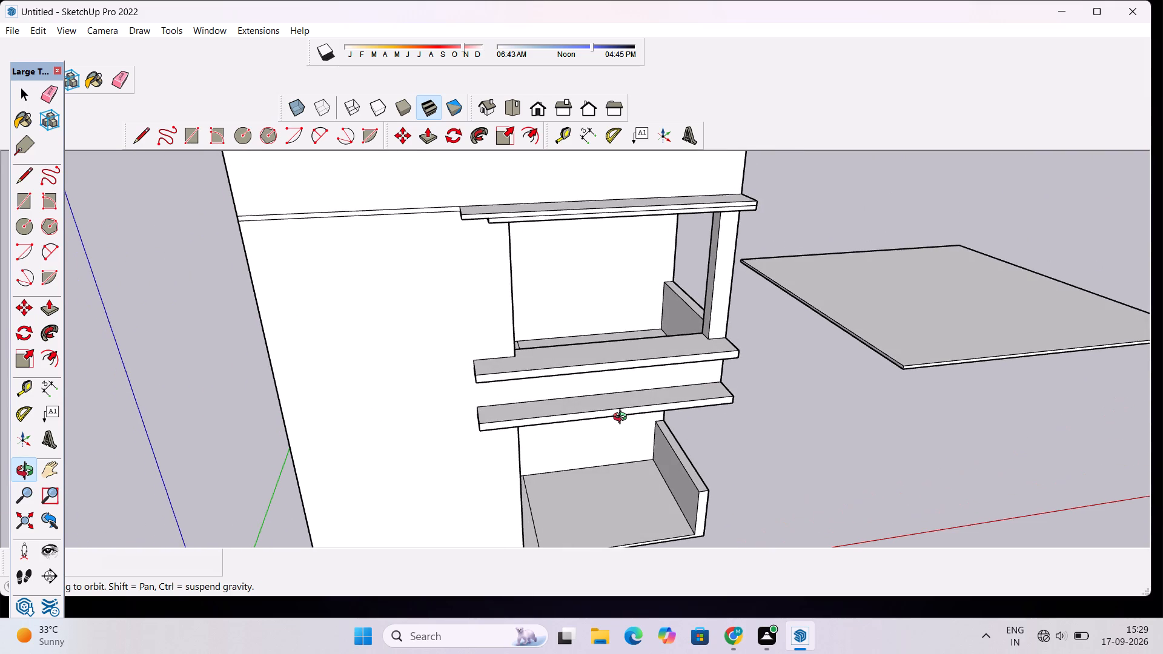
pyautogui.scroll(-5, 622, 409)
pyautogui.moveTo(634, 392); pyautogui.dragTo(635, 437)
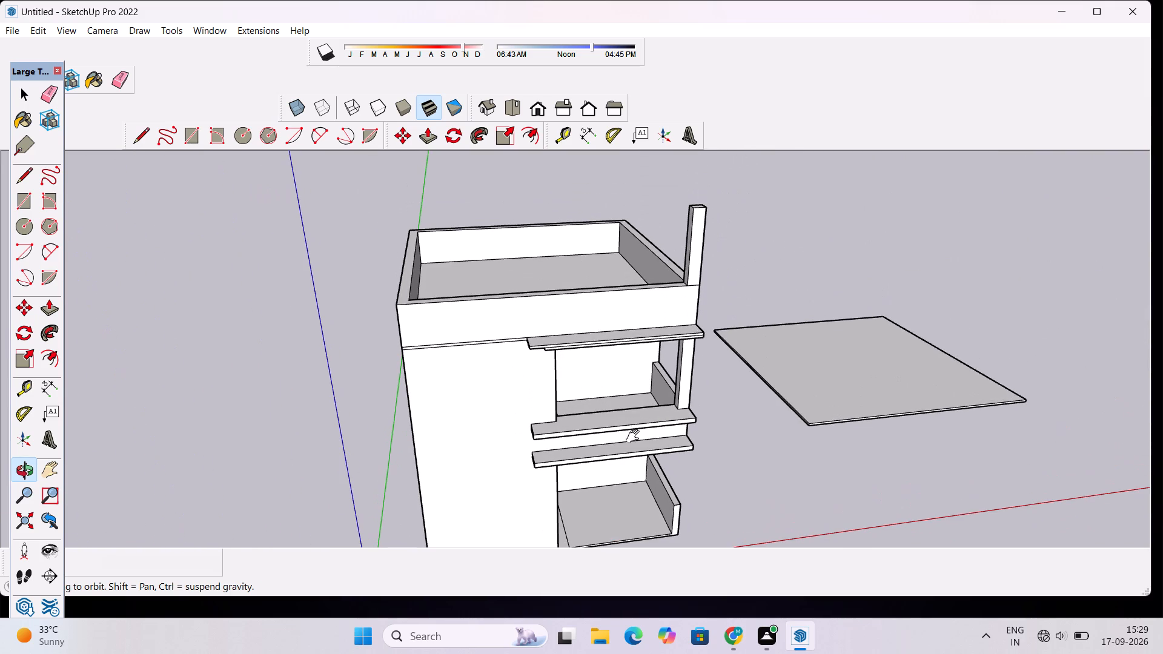
# Pull the underside face of the stepped slab's extended upper layer by 0.05".
pyautogui.scroll(4, 606, 426)
pyautogui.moveTo(605, 426); pyautogui.dragTo(601, 403)
pyautogui.moveTo(594, 394); pyautogui.dragTo(612, 429)
pyautogui.scroll(4, 485, 332)
pyautogui.moveTo(501, 349); pyautogui.dragTo(535, 347)
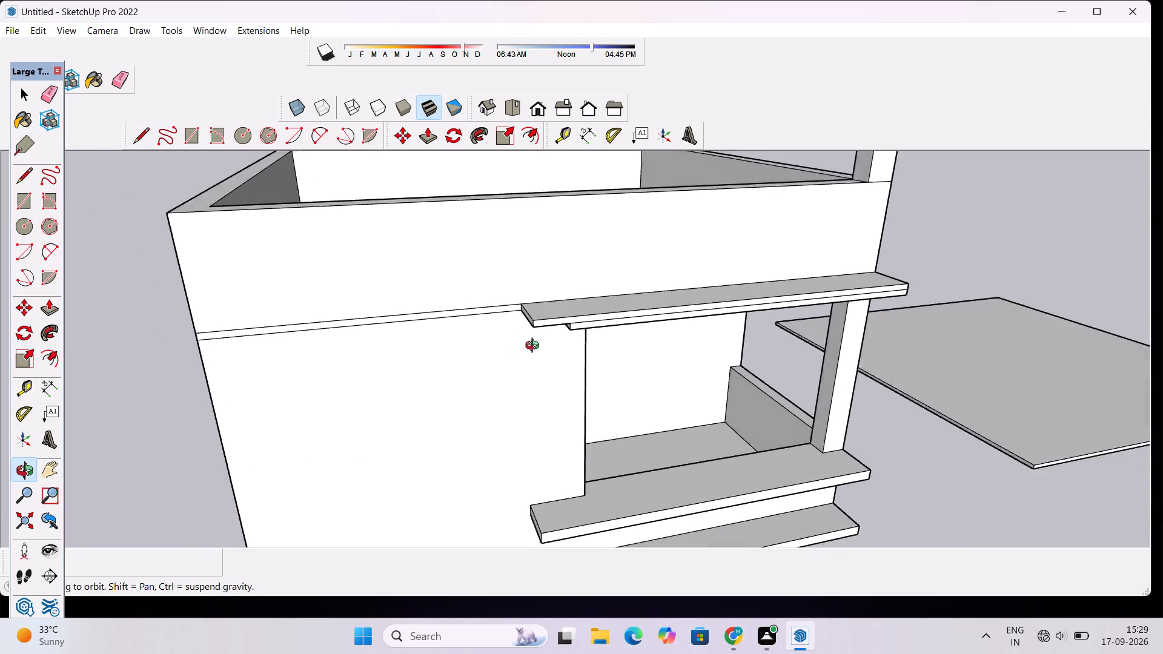
pyautogui.moveTo(535, 347); pyautogui.dragTo(486, 225)
pyautogui.scroll(3, 508, 239)
pyautogui.moveTo(535, 288); pyautogui.dragTo(535, 227)
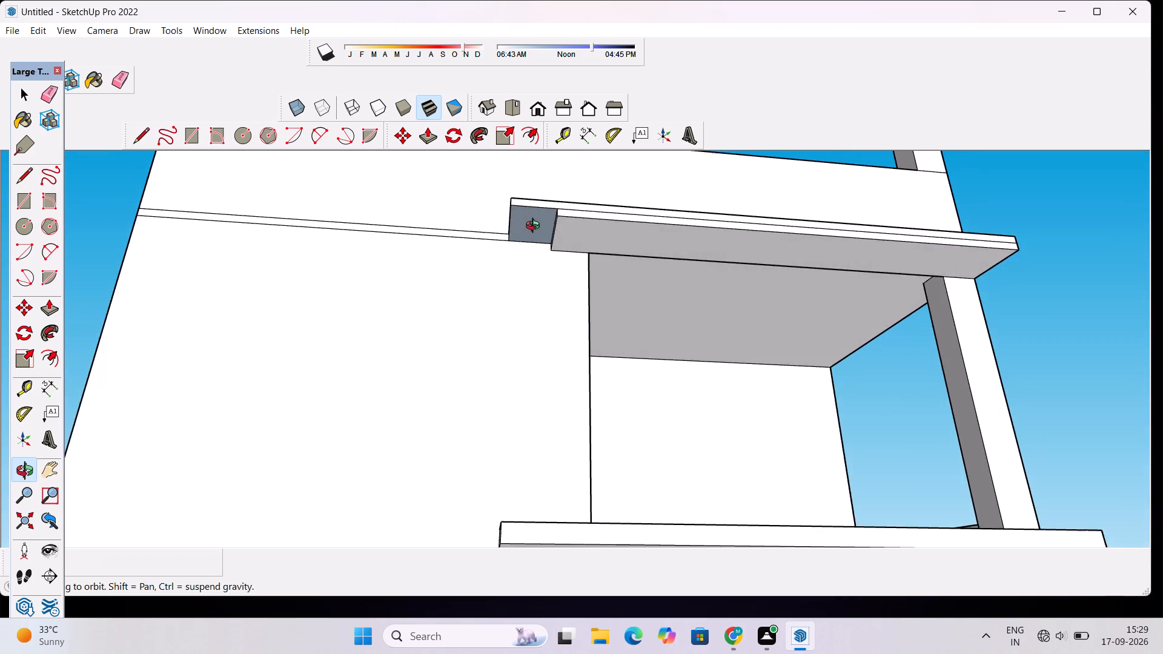
pyautogui.moveTo(540, 227); pyautogui.dragTo(592, 360)
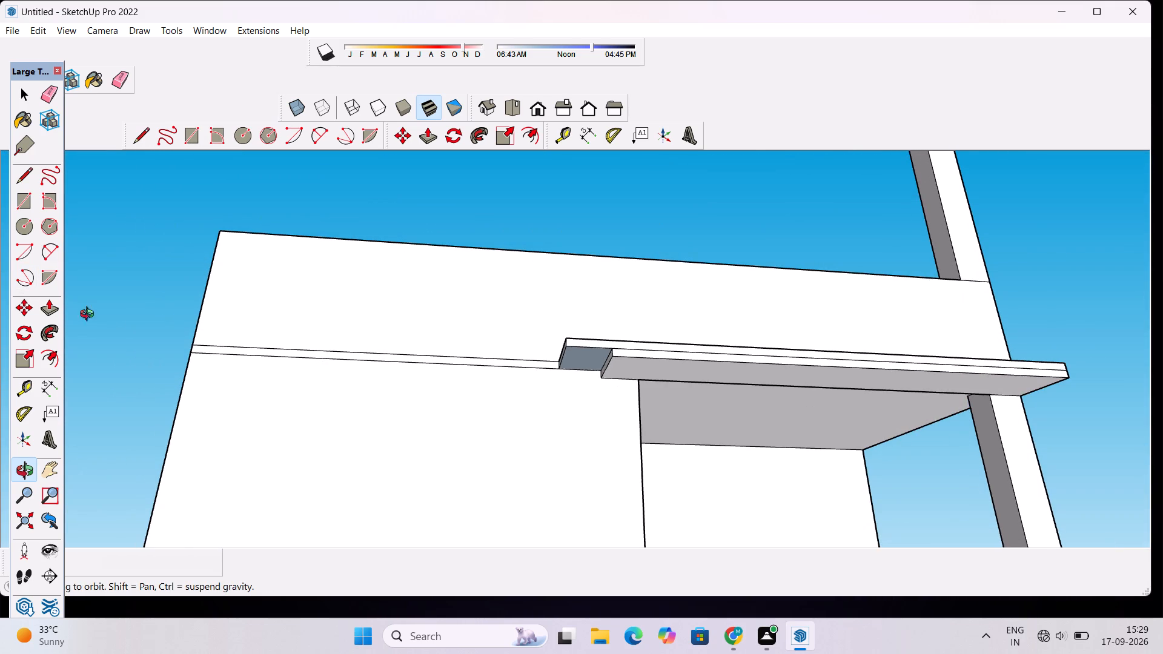
pyautogui.moveTo(561, 368); pyautogui.dragTo(422, 389)
pyautogui.scroll(8, 443, 383)
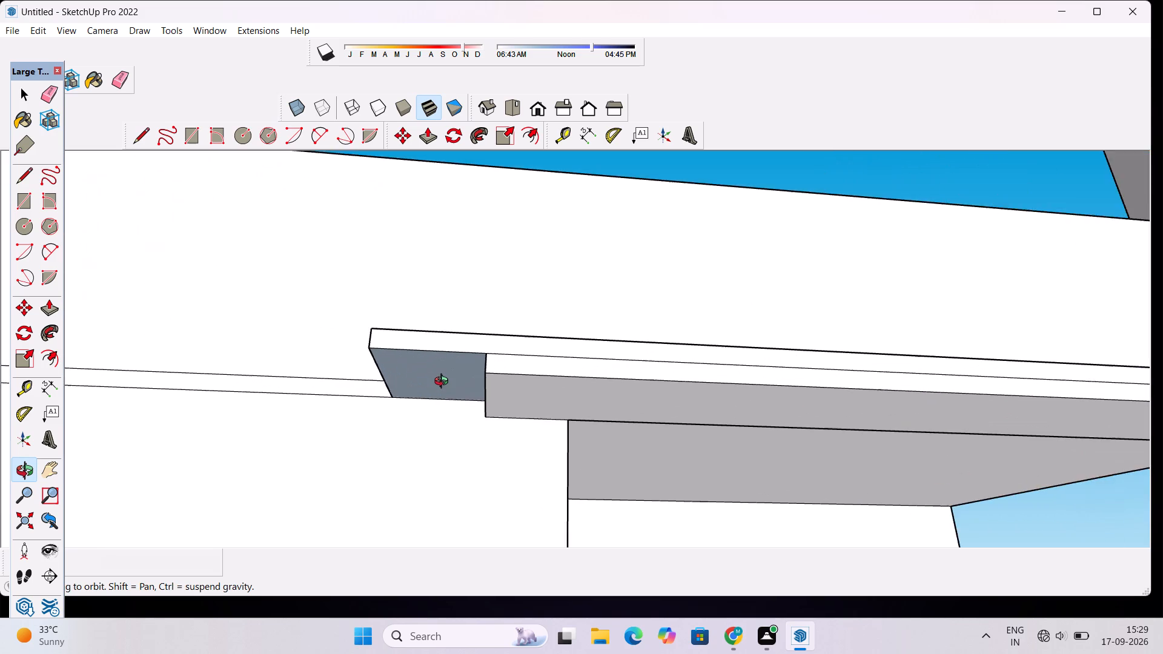
pyautogui.moveTo(443, 387); pyautogui.dragTo(505, 355)
pyautogui.scroll(3, 505, 355)
pyautogui.keyDown('shift'); pyautogui.moveTo(505, 355); pyautogui.dragTo(514, 374); pyautogui.keyUp('shift')
pyautogui.scroll(1, 514, 374)
pyautogui.press('p')
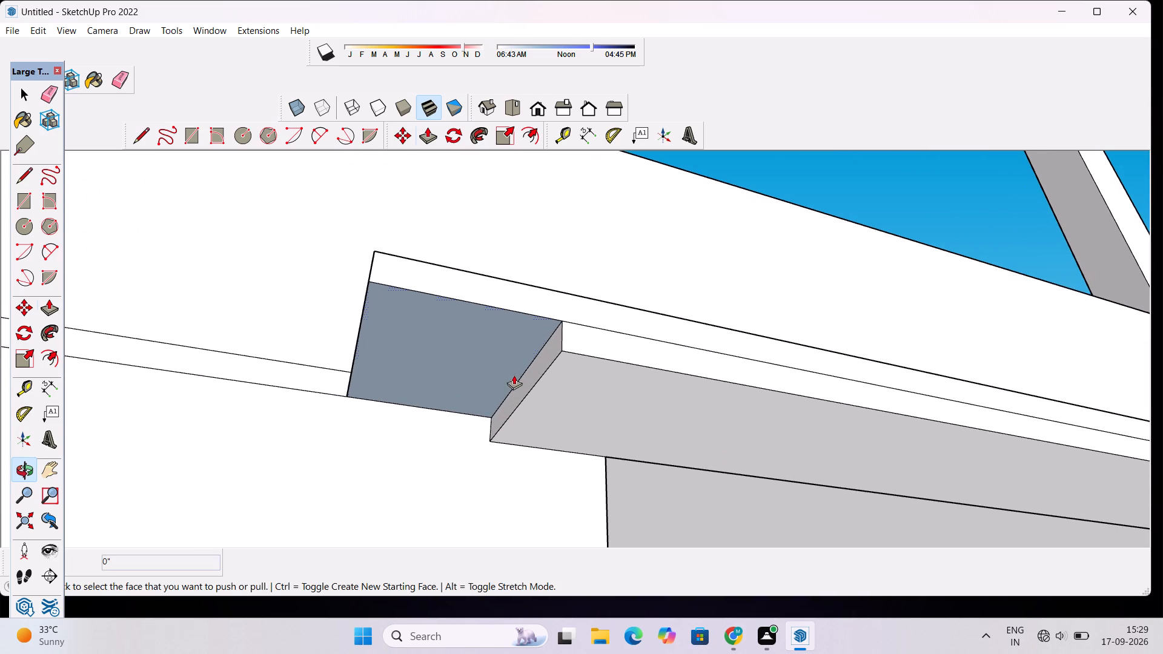
pyautogui.click(475, 357)
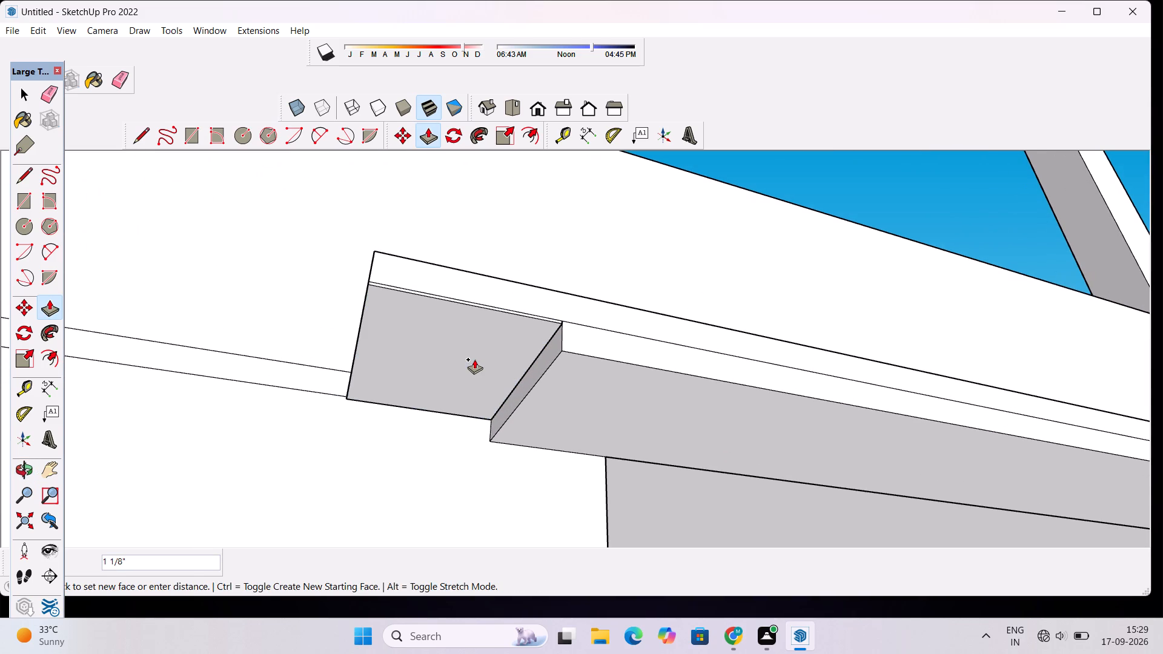
pyautogui.write('0.05"')
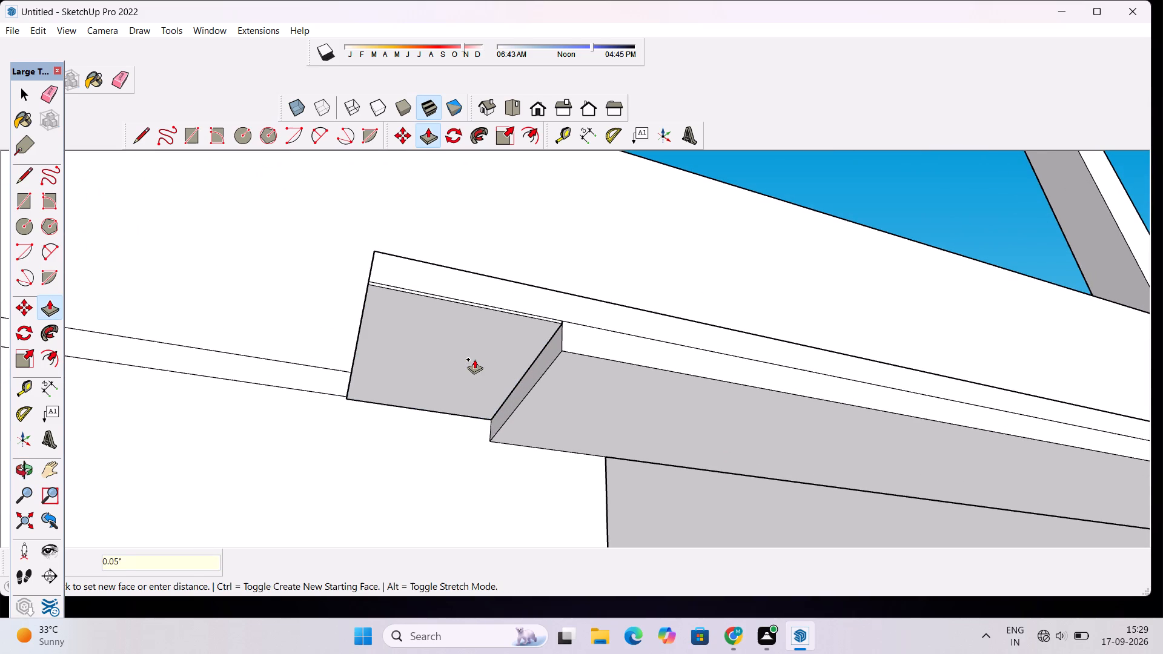
pyautogui.press('Return')
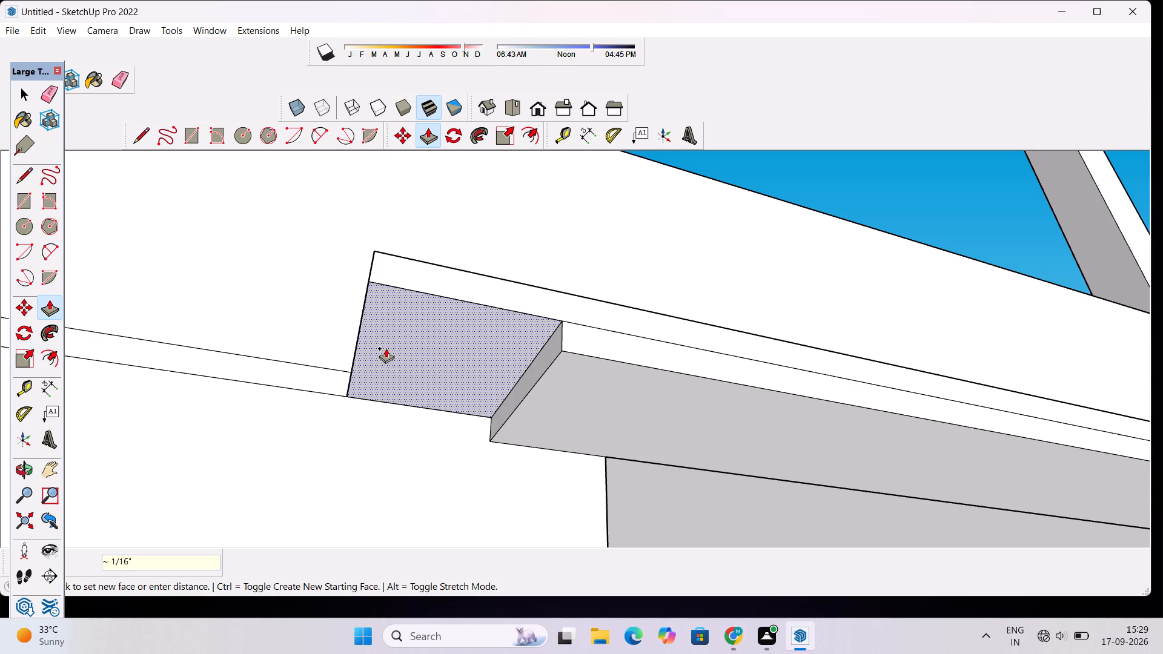
# Place a guide 1' in from the underside's end edge and draw an 8' line along it across the face.
pyautogui.press('p')
pyautogui.press('t')
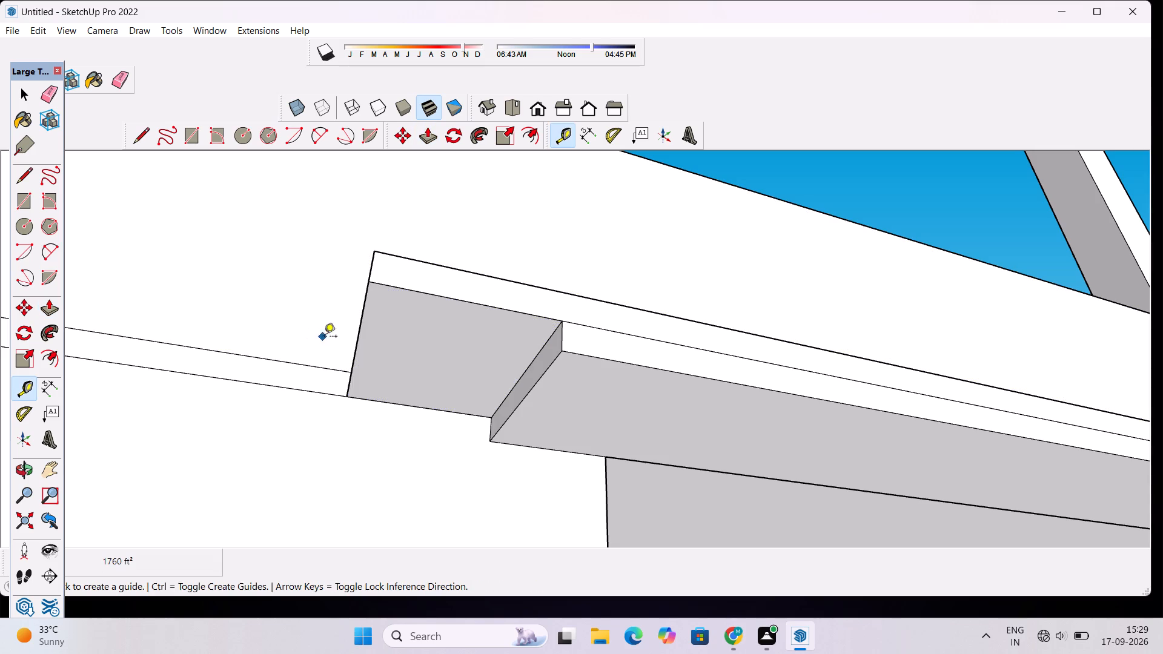
pyautogui.click(356, 349)
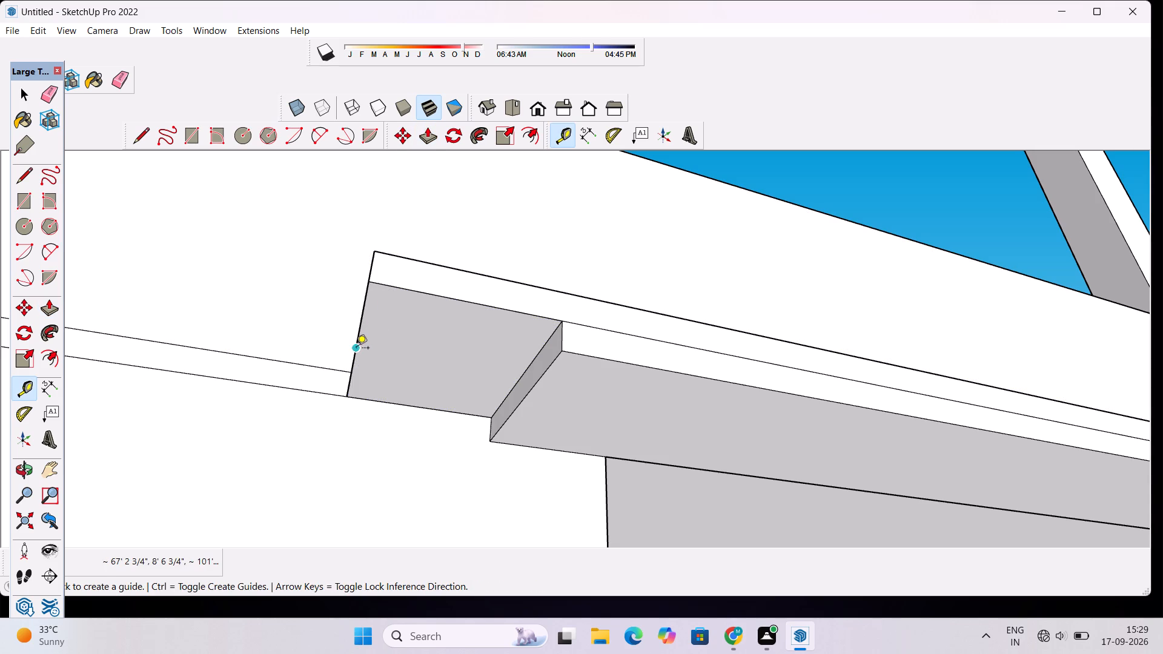
pyautogui.write("1'")
pyautogui.press('Return')
pyautogui.press('l')
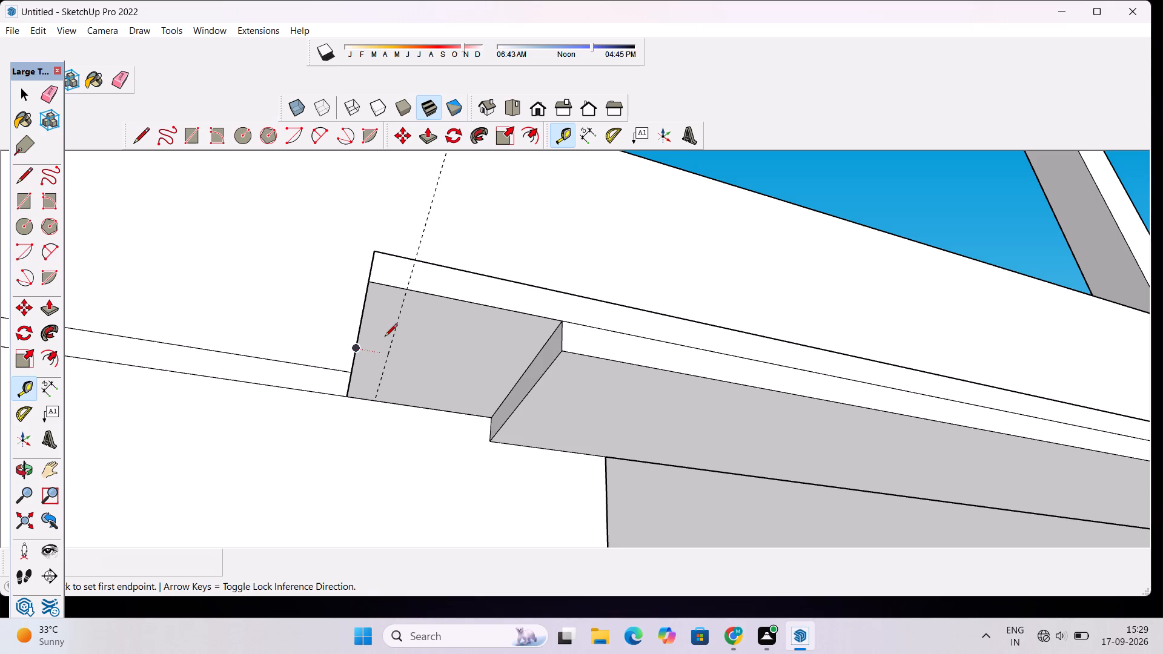
pyautogui.click(376, 399)
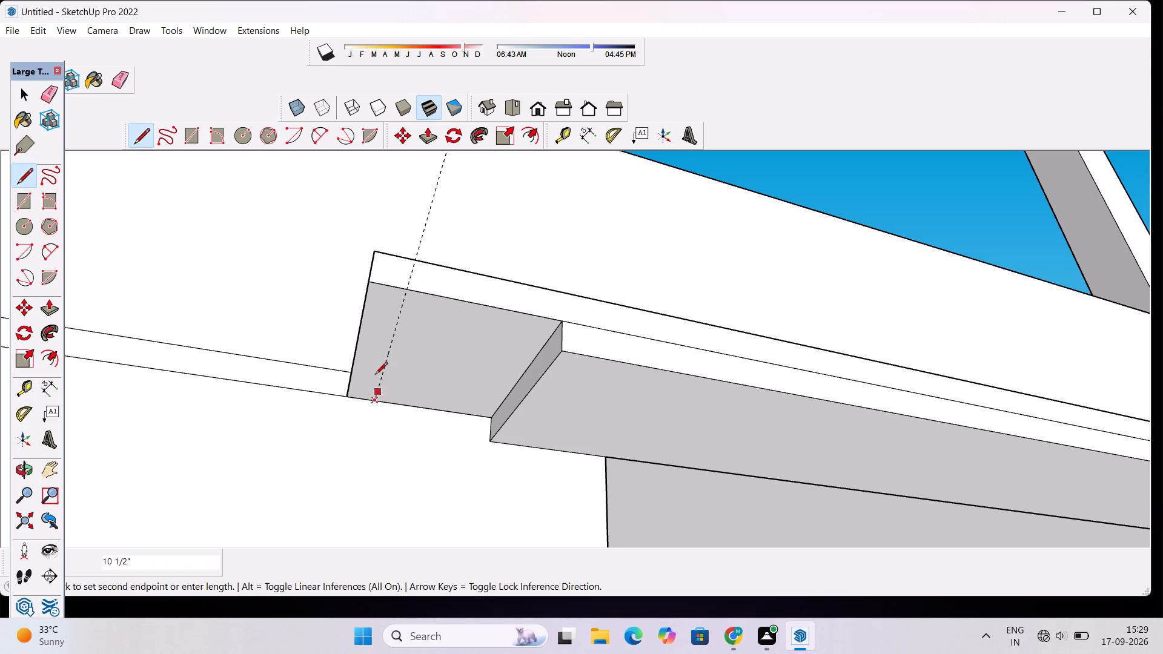
pyautogui.click(408, 289)
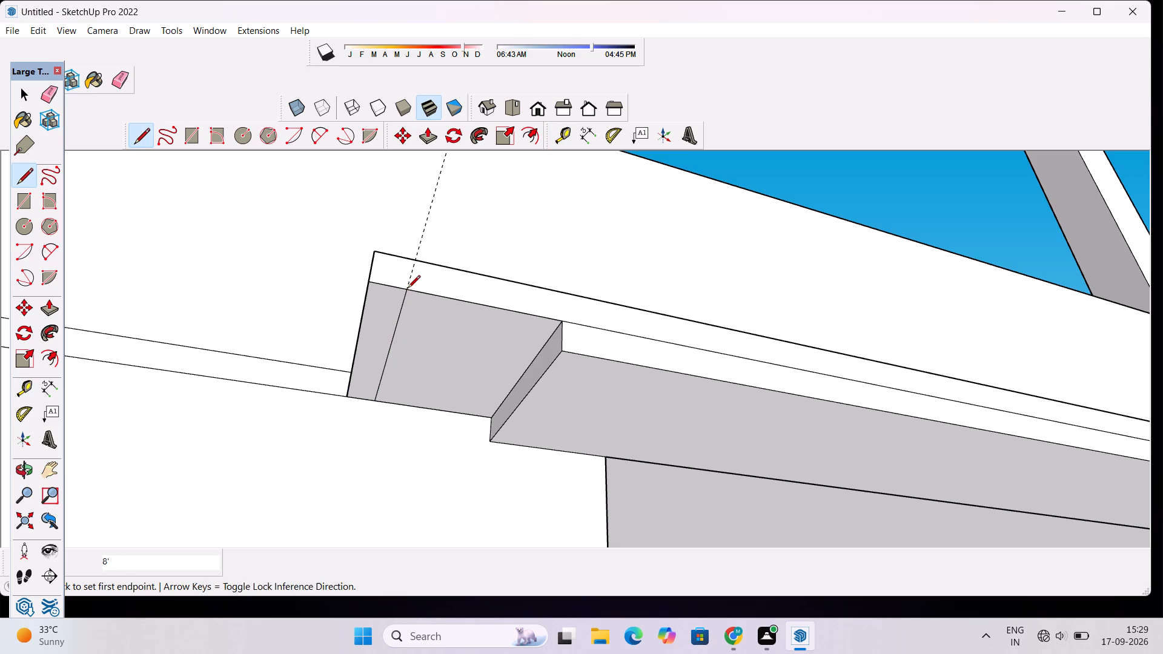
pyautogui.press('space')
# Examine the stepped slab's extended end, its underside and the front ledges from below and above.
pyautogui.write('p')
pyautogui.scroll(-10, 350, 289)
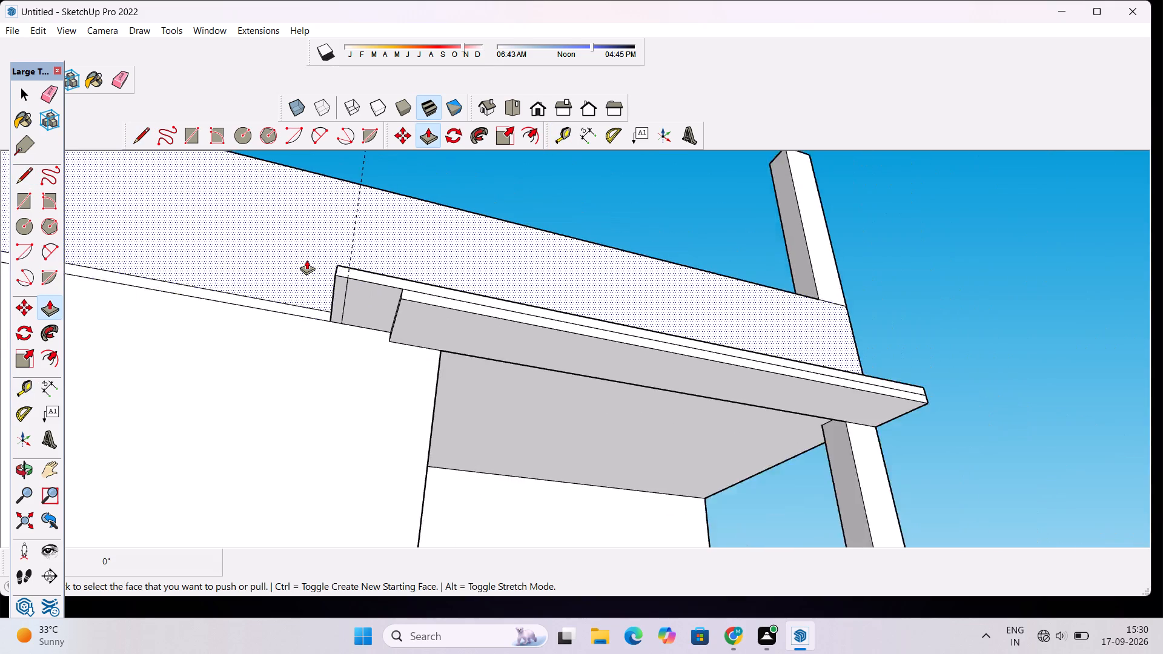
pyautogui.scroll(-6, 306, 260)
pyautogui.scroll(1, 325, 295)
pyautogui.press('o')
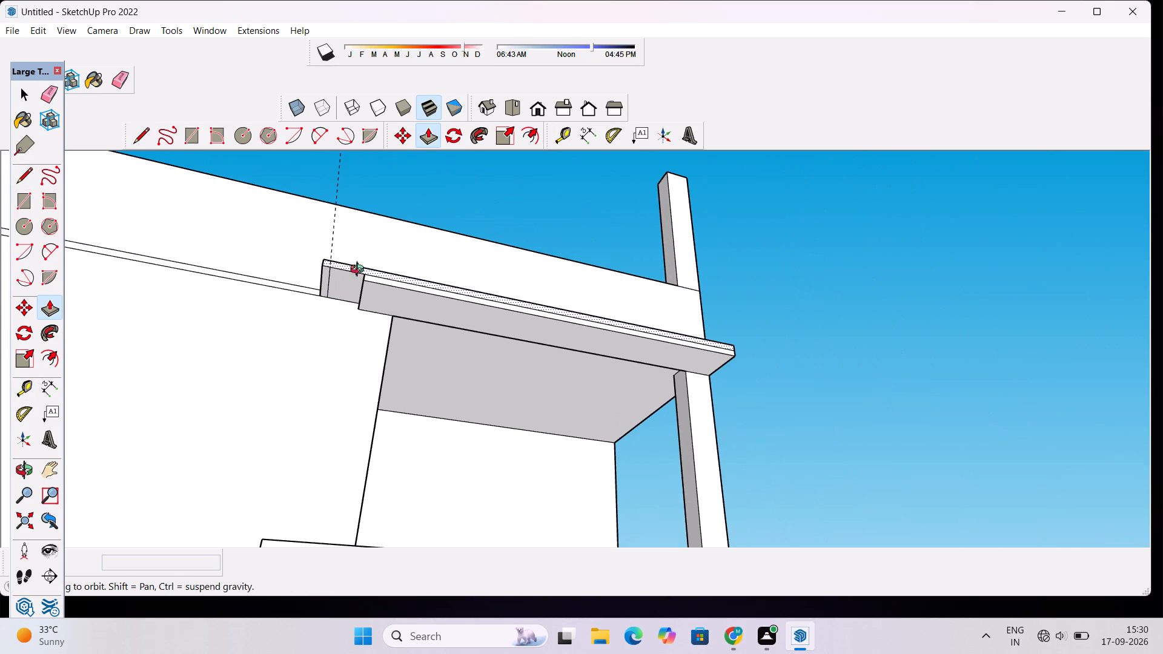
pyautogui.moveTo(416, 240); pyautogui.dragTo(387, 415)
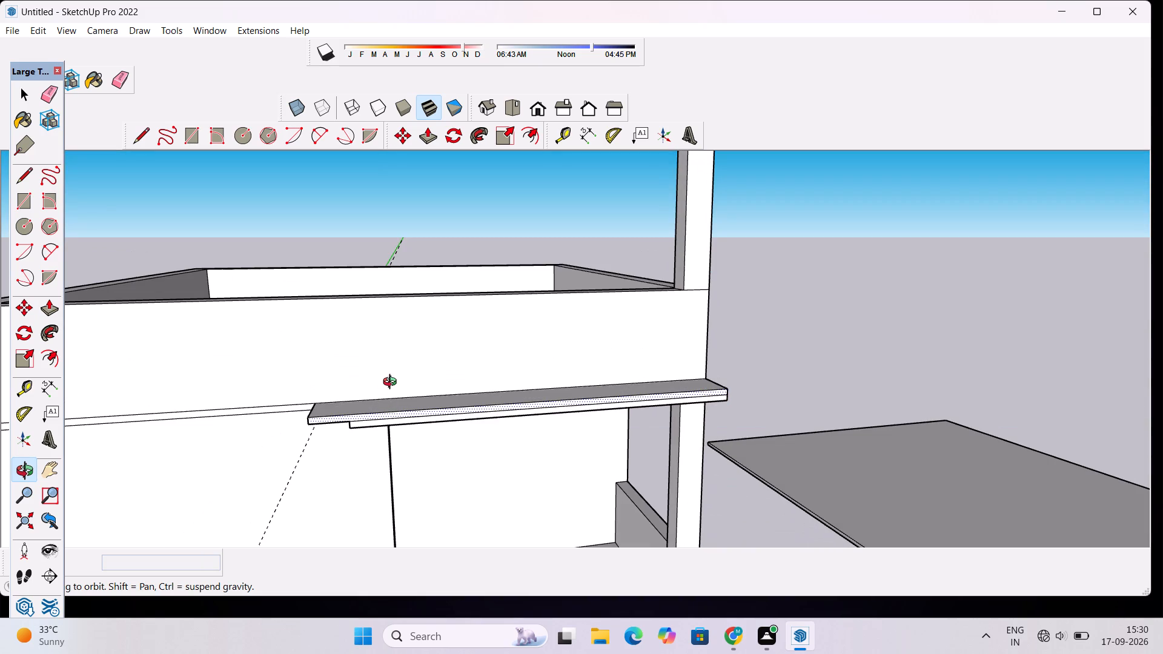
pyautogui.scroll(-4, 393, 383)
pyautogui.moveTo(393, 383); pyautogui.dragTo(399, 405)
pyautogui.keyDown('shift'); pyautogui.moveTo(413, 439); pyautogui.dragTo(405, 393); pyautogui.keyUp('shift')
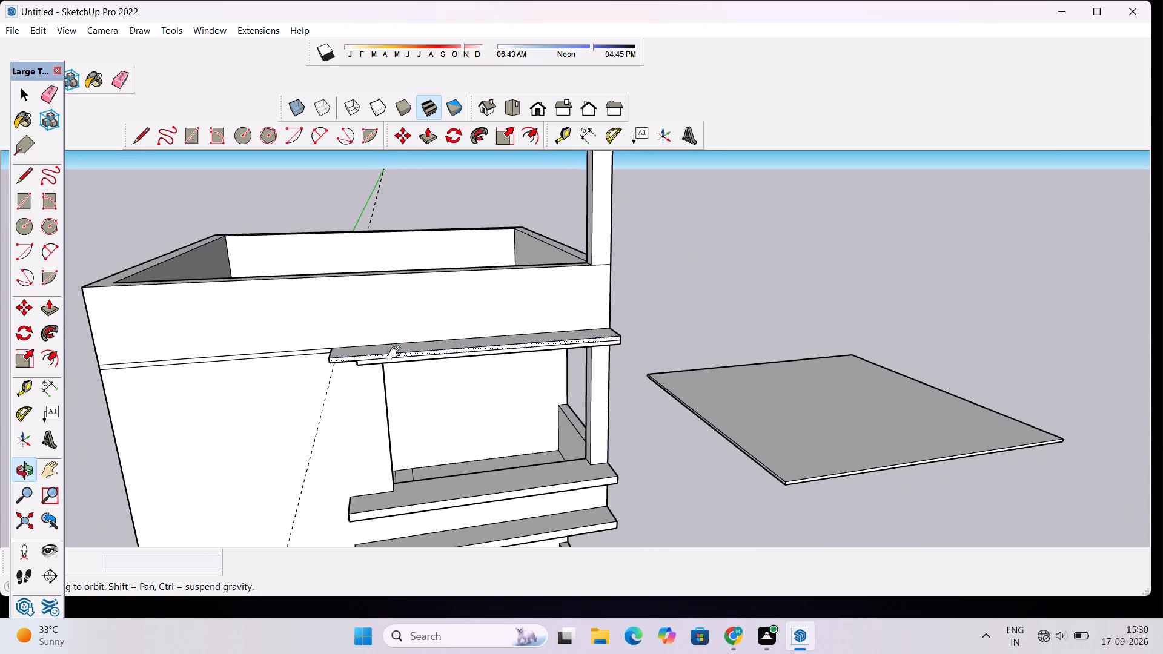
pyautogui.scroll(8, 397, 353)
pyautogui.keyDown('shift'); pyautogui.moveTo(400, 371); pyautogui.dragTo(402, 347); pyautogui.keyUp('shift')
pyautogui.scroll(2, 402, 346)
pyautogui.moveTo(402, 346); pyautogui.dragTo(405, 367)
pyautogui.scroll(-6, 408, 348)
pyautogui.moveTo(422, 391); pyautogui.dragTo(421, 362)
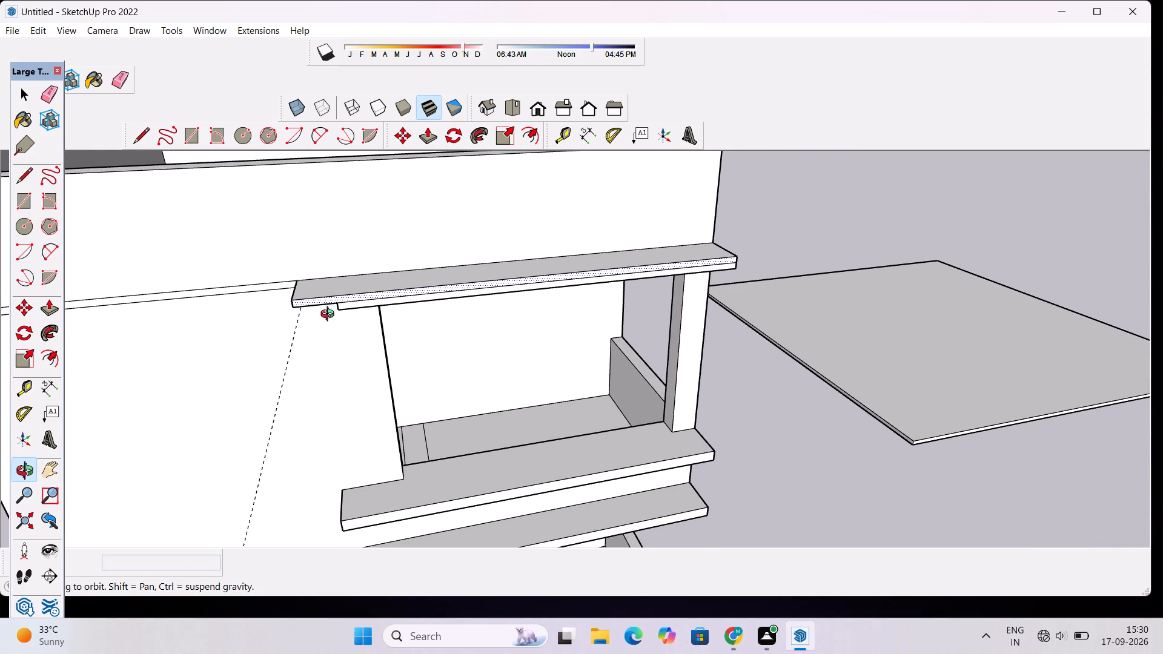
pyautogui.moveTo(297, 334); pyautogui.dragTo(303, 256)
pyautogui.moveTo(370, 303); pyautogui.dragTo(340, 236)
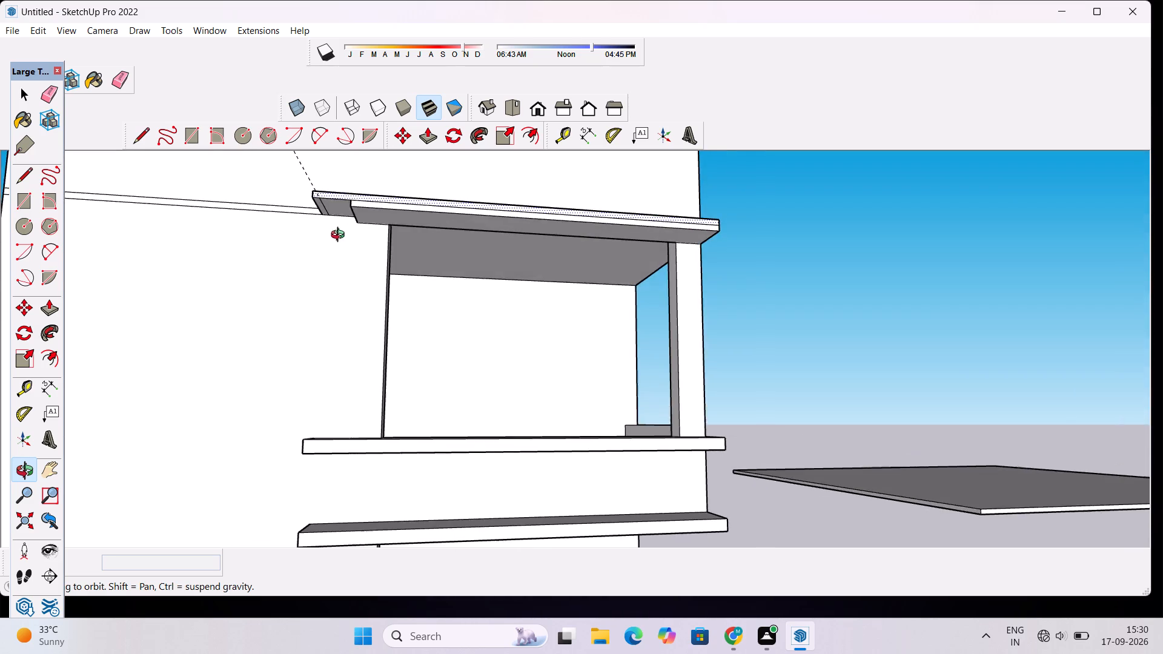
# Pull the 1' strip on the stepped slab's extended underside about 36' down to the end of the front ledge below.
pyautogui.keyDown('shift'); pyautogui.moveTo(351, 243); pyautogui.dragTo(407, 292); pyautogui.keyUp('shift')
pyautogui.keyDown('shift'); pyautogui.scroll(2, 408, 295); pyautogui.keyUp('shift')
pyautogui.moveTo(408, 296); pyautogui.dragTo(379, 256)
pyautogui.moveTo(377, 253); pyautogui.dragTo(406, 317)
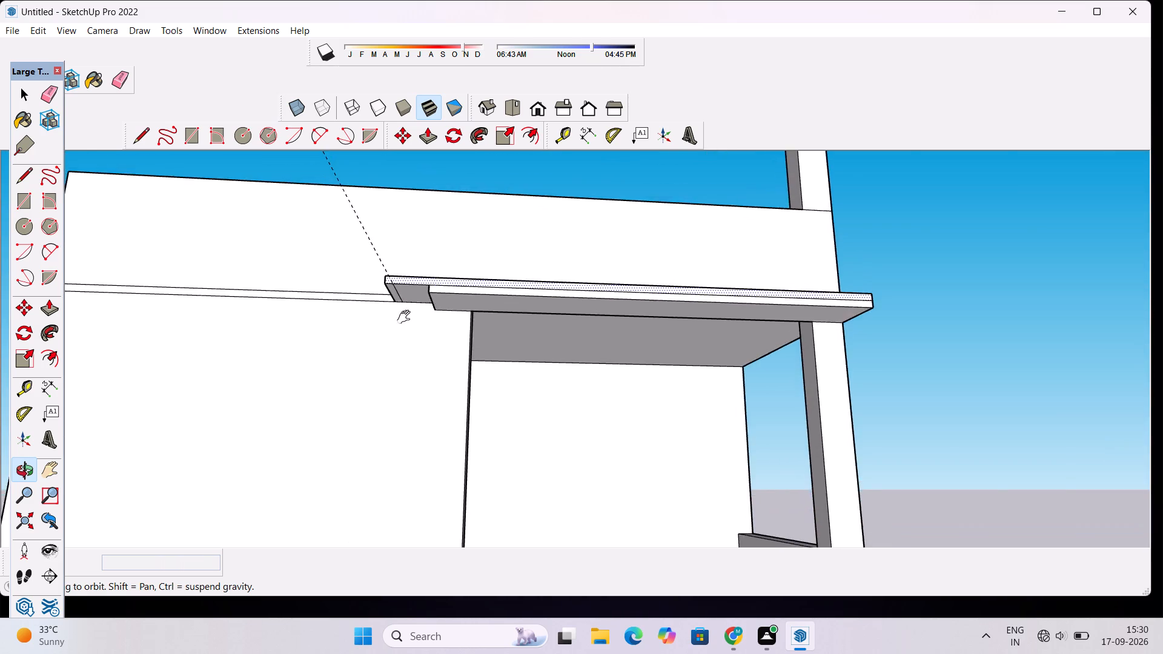
pyautogui.moveTo(406, 317); pyautogui.dragTo(406, 316)
pyautogui.keyDown('shift'); pyautogui.scroll(4, 406, 317); pyautogui.keyUp('shift')
pyautogui.moveTo(389, 323); pyautogui.dragTo(399, 301)
pyautogui.scroll(-1, 400, 292)
pyautogui.press('p')
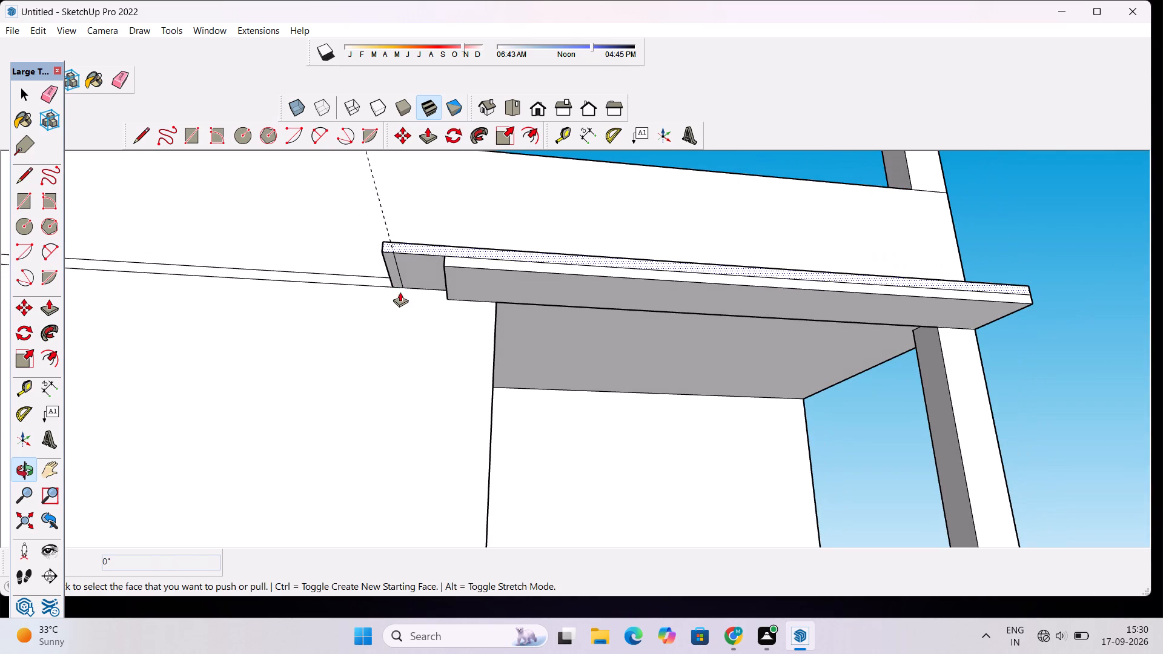
pyautogui.click(393, 278)
pyautogui.scroll(-7, 398, 274)
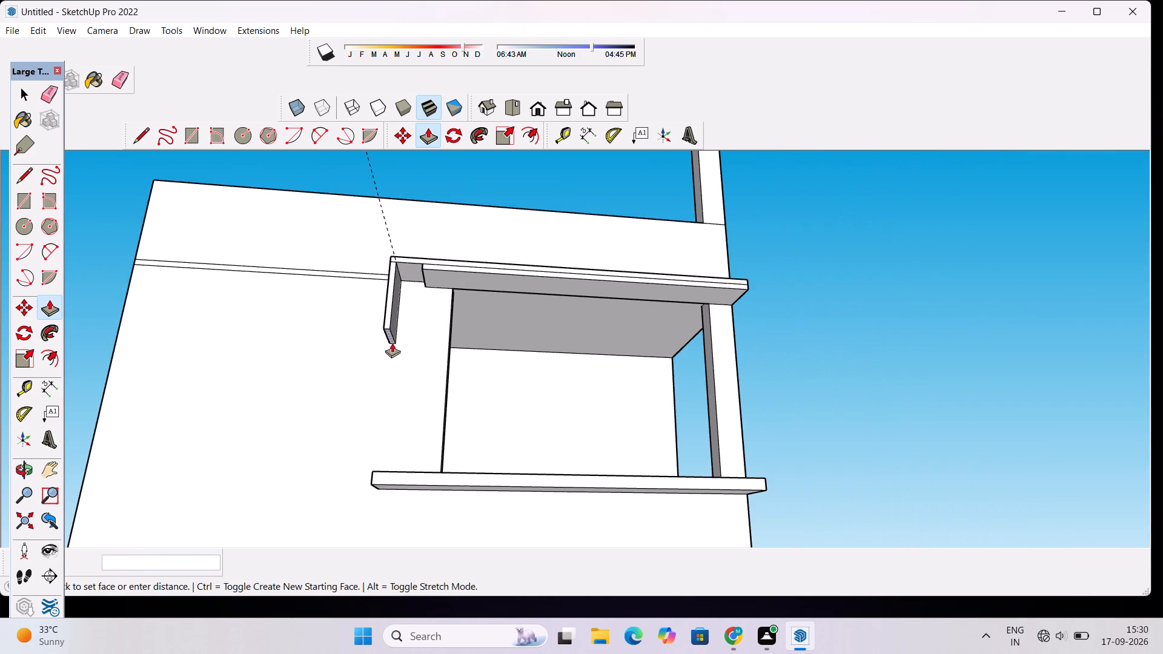
pyautogui.scroll(4, 374, 401)
pyautogui.scroll(3, 371, 469)
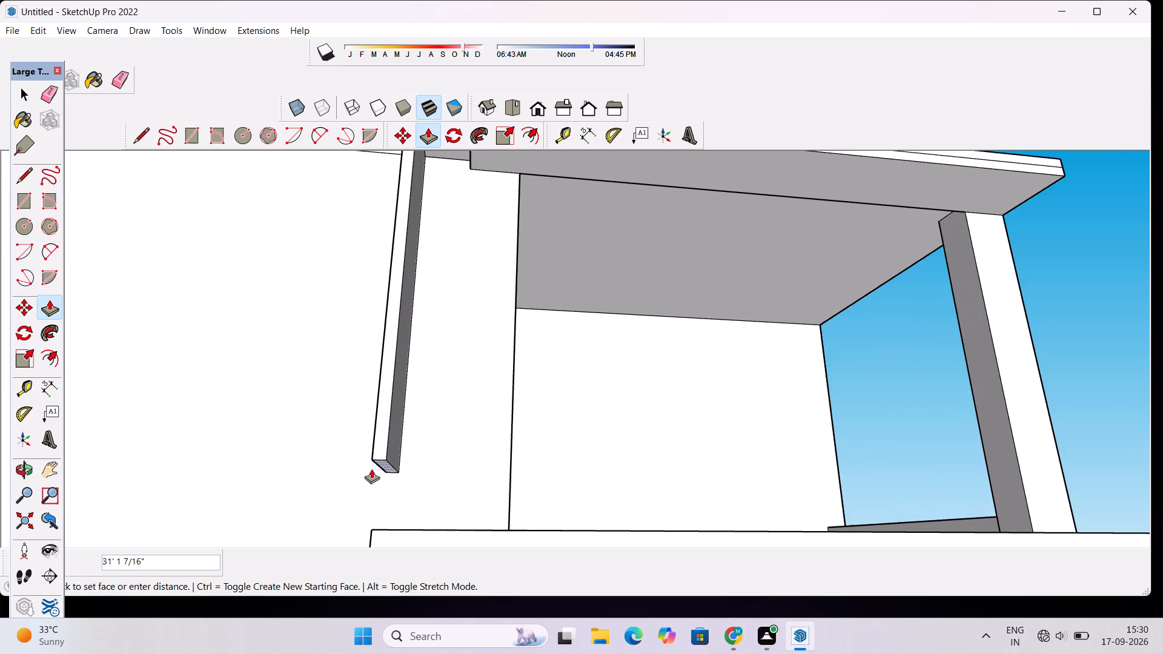
pyautogui.scroll(1, 371, 469)
pyautogui.scroll(-4, 370, 469)
pyautogui.scroll(3, 368, 510)
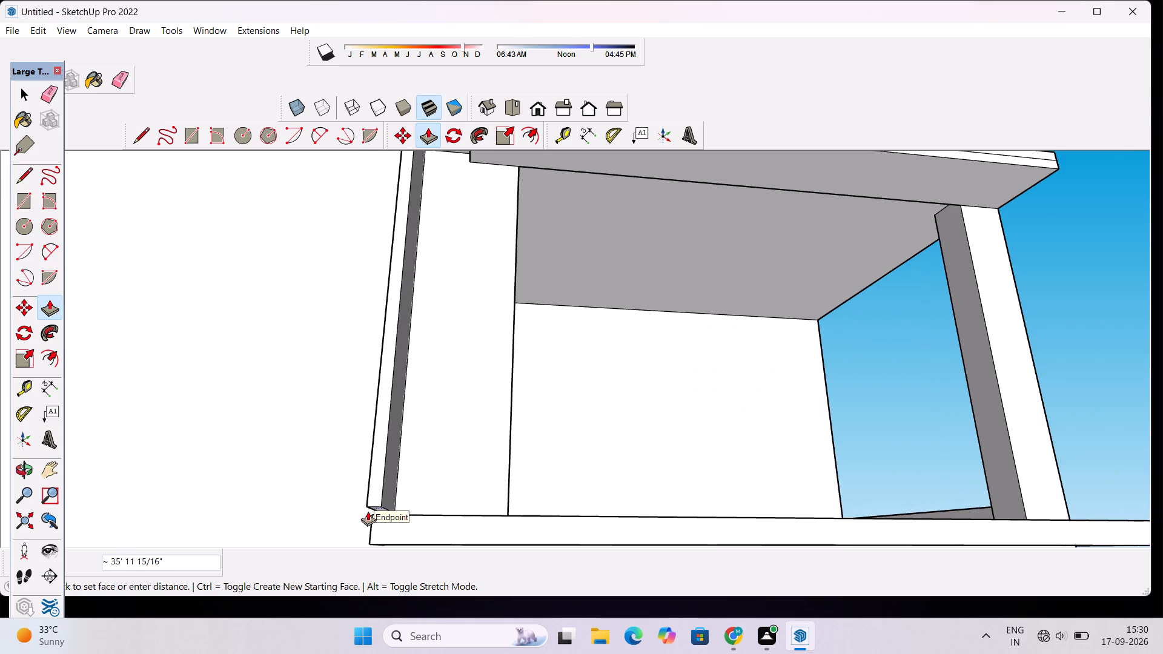
pyautogui.click(368, 517)
pyautogui.press('space')
# Pull the end face of the upper front ledge out flush with the outer face of the new vertical fin.
pyautogui.press('o')
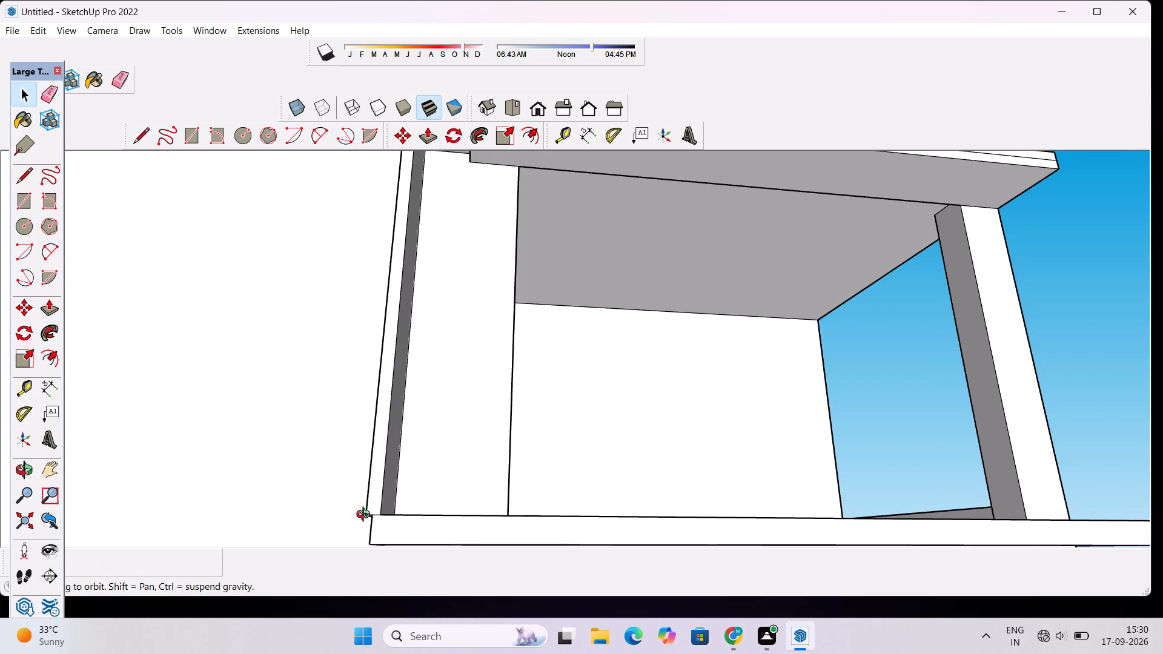
pyautogui.moveTo(360, 475); pyautogui.dragTo(373, 537)
pyautogui.scroll(-9, 373, 507)
pyautogui.moveTo(336, 484); pyautogui.dragTo(512, 491)
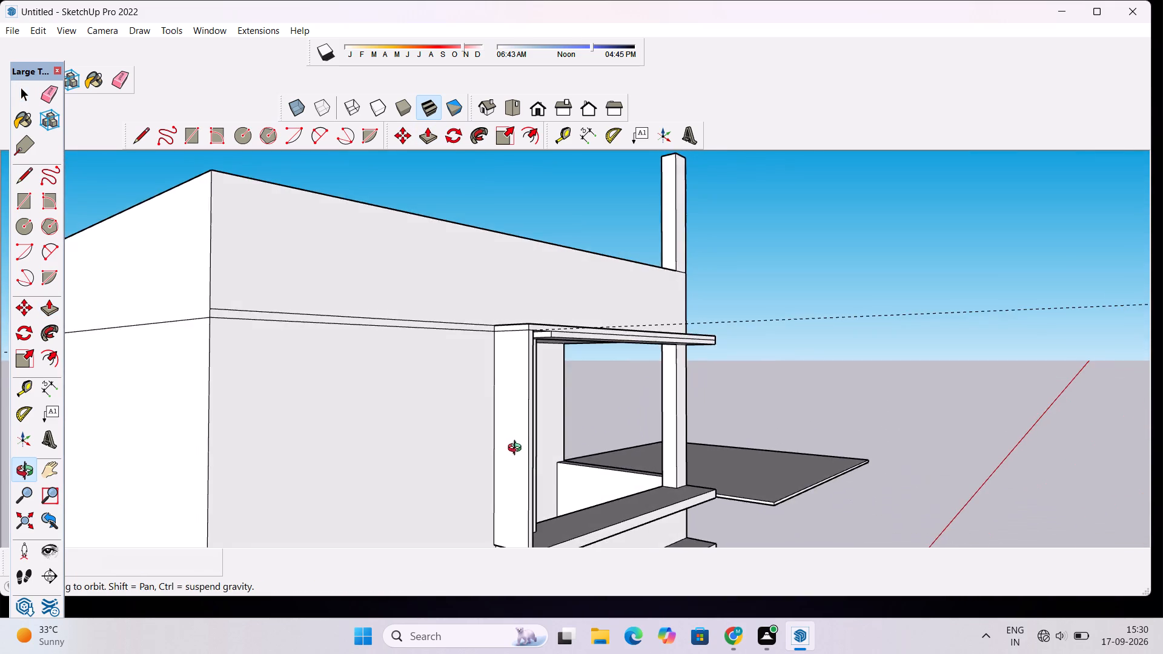
pyautogui.scroll(-8, 517, 449)
pyautogui.moveTo(569, 514); pyautogui.dragTo(380, 525)
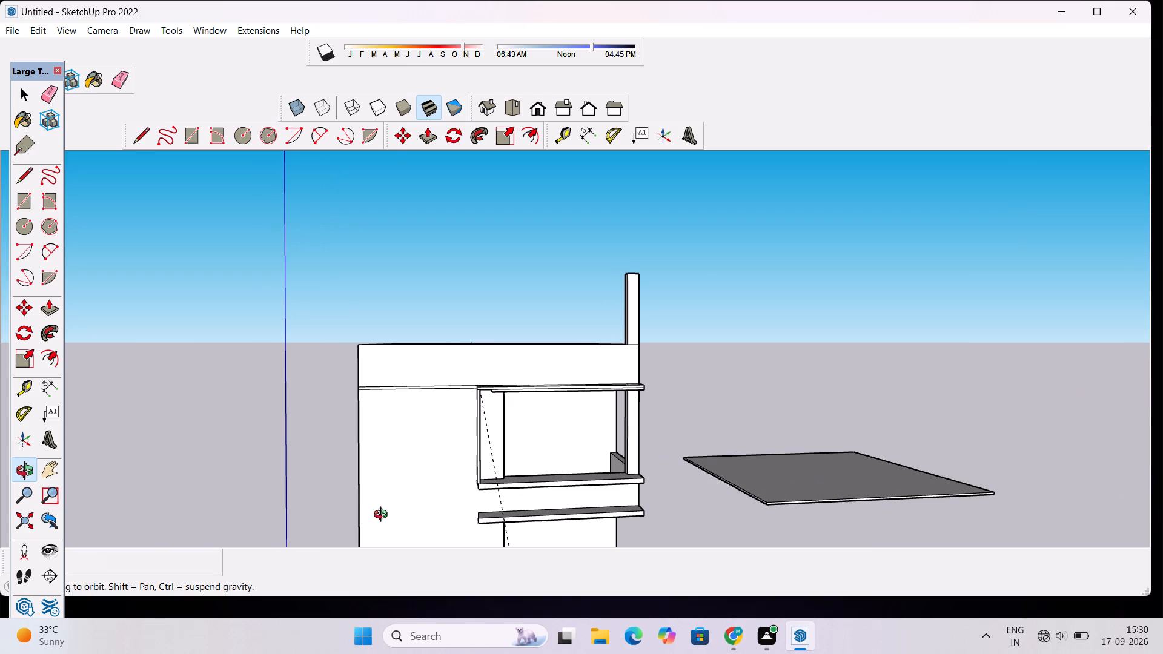
pyautogui.scroll(3, 384, 516)
pyautogui.keyDown('shift'); pyautogui.moveTo(470, 498); pyautogui.dragTo(401, 487); pyautogui.keyUp('shift')
pyautogui.scroll(8, 400, 486)
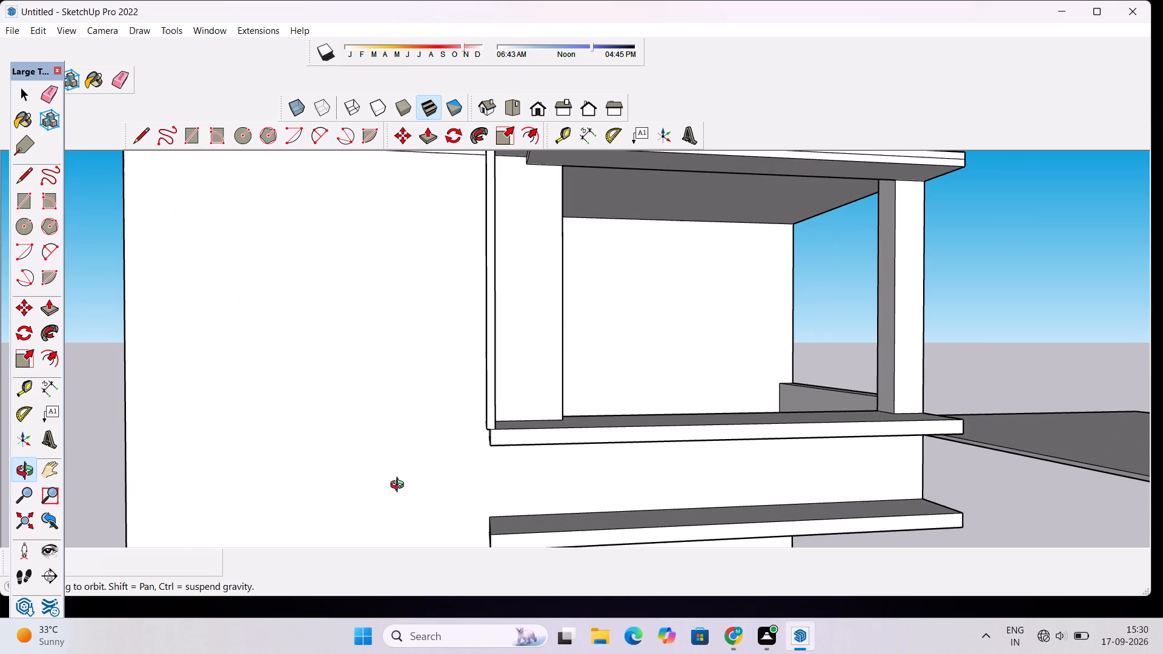
pyautogui.moveTo(487, 457); pyautogui.dragTo(552, 458)
pyautogui.scroll(8, 525, 440)
pyautogui.moveTo(525, 440); pyautogui.dragTo(582, 449)
pyautogui.scroll(3, 583, 449)
pyautogui.moveTo(574, 496); pyautogui.dragTo(572, 420)
pyautogui.keyDown('shift'); pyautogui.moveTo(589, 412); pyautogui.dragTo(485, 466); pyautogui.keyUp('shift')
pyautogui.scroll(3, 483, 464)
pyautogui.moveTo(534, 428); pyautogui.dragTo(512, 438)
pyautogui.scroll(2, 512, 438)
pyautogui.press('p')
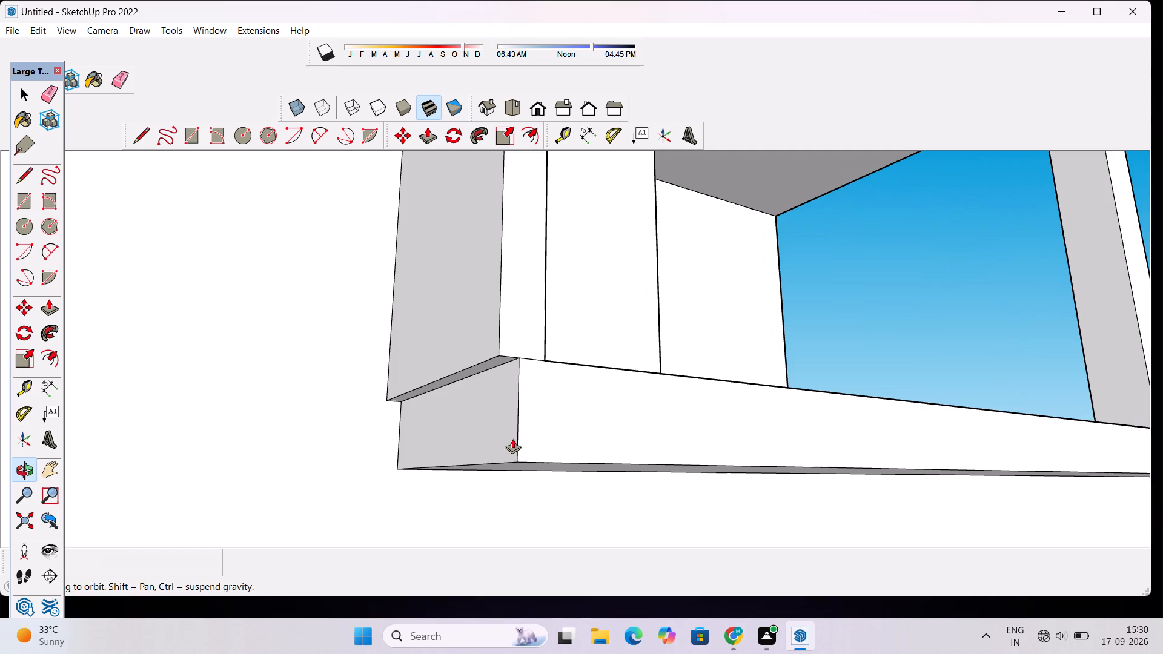
pyautogui.click(506, 398)
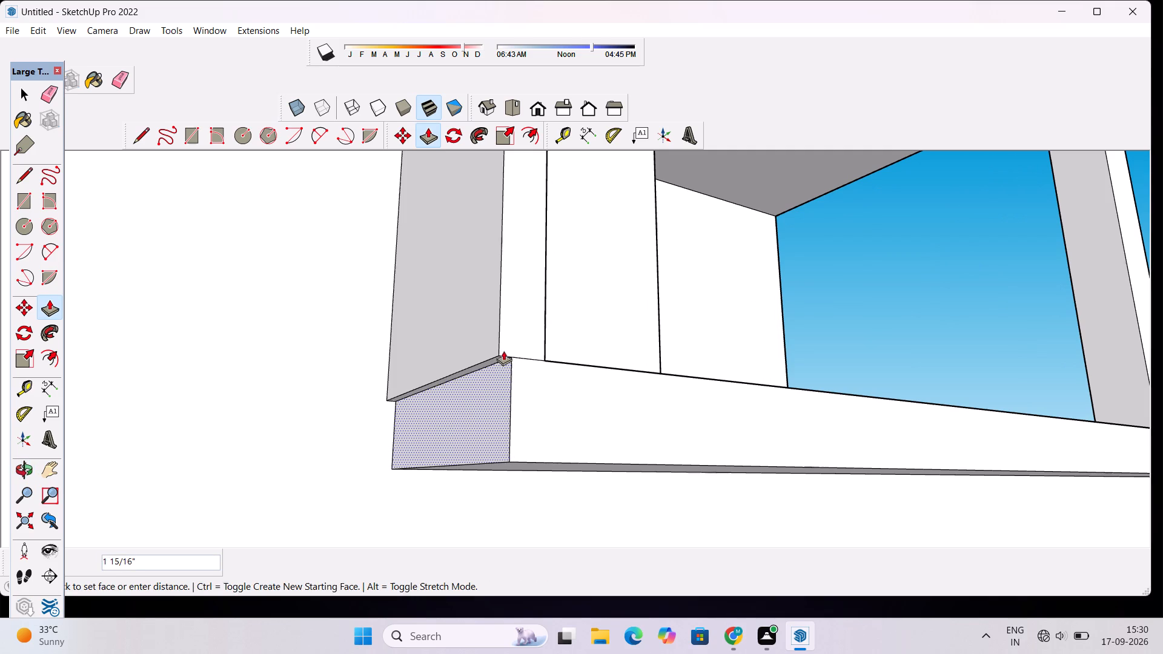
pyautogui.click(498, 349)
# Pull the end face of the stepped slab's lower layer 4' 5 7/8" to meet the vertical fin.
pyautogui.scroll(-5, 298, 382)
pyautogui.press('o')
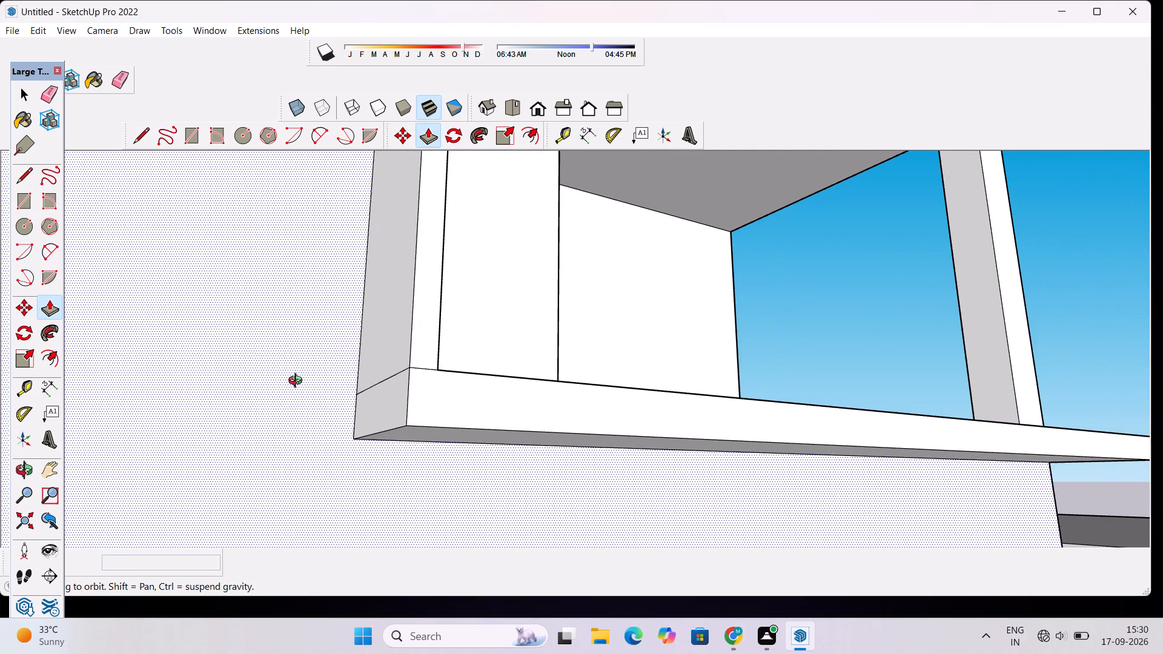
pyautogui.moveTo(423, 375); pyautogui.dragTo(322, 454)
pyautogui.scroll(-4, 337, 438)
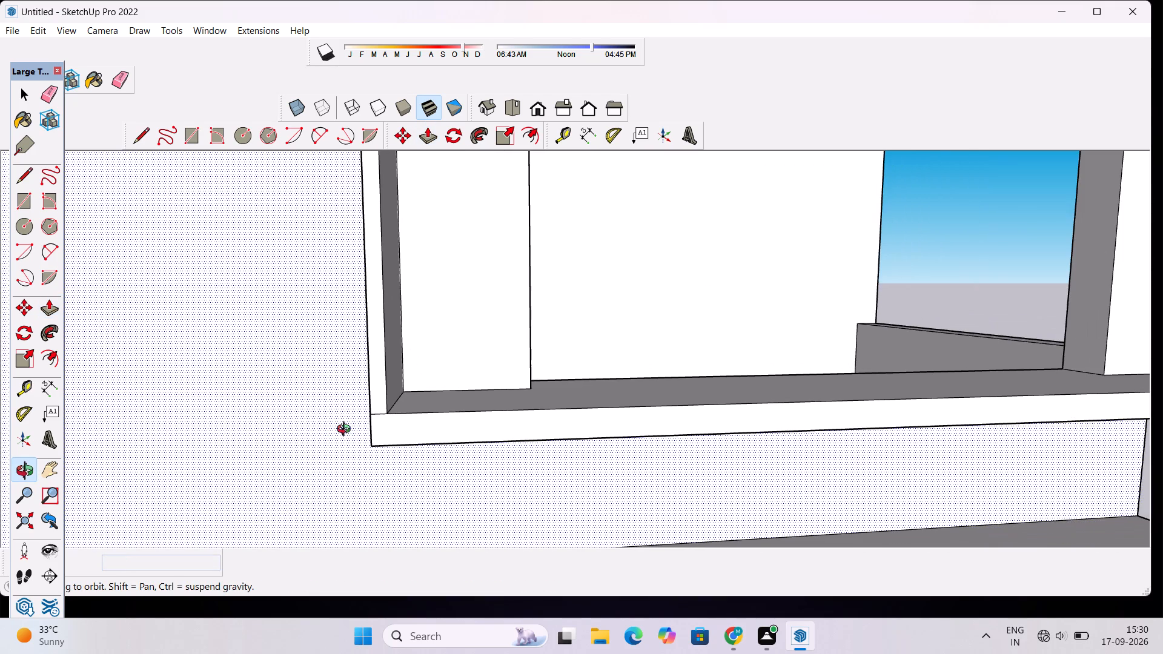
pyautogui.keyDown('shift'); pyautogui.moveTo(349, 429); pyautogui.dragTo(280, 512); pyautogui.keyUp('shift')
pyautogui.scroll(-9, 277, 507)
pyautogui.keyDown('shift'); pyautogui.moveTo(337, 441); pyautogui.dragTo(348, 498); pyautogui.keyUp('shift')
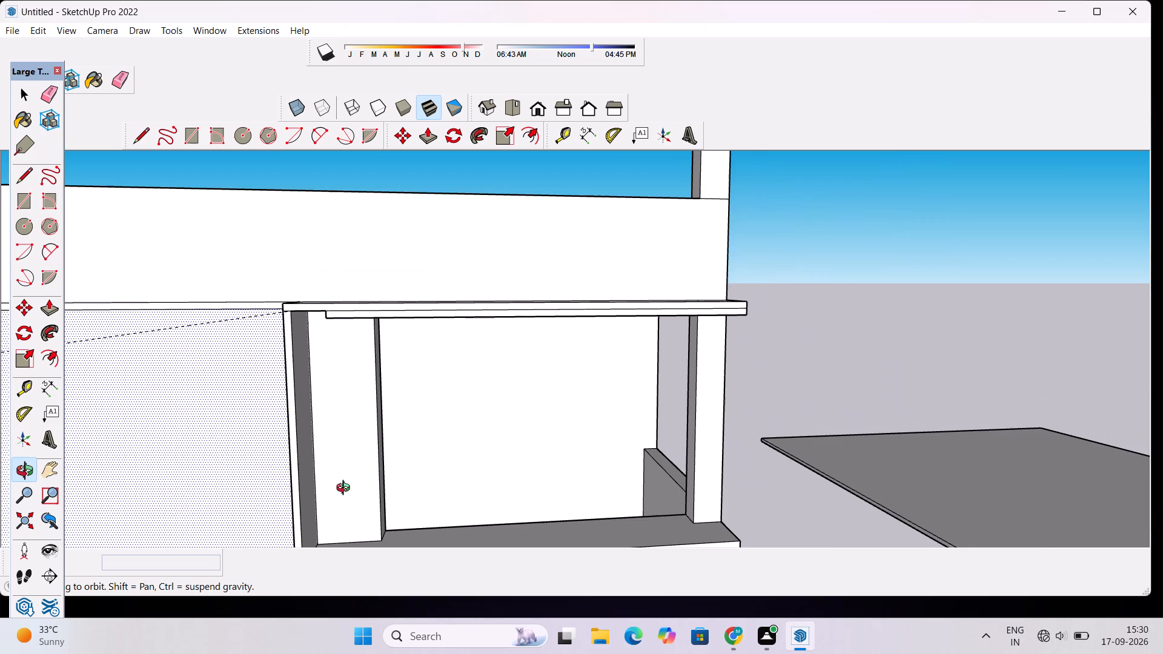
pyautogui.scroll(4, 325, 411)
pyautogui.scroll(3, 314, 350)
pyautogui.moveTo(303, 346); pyautogui.dragTo(413, 344)
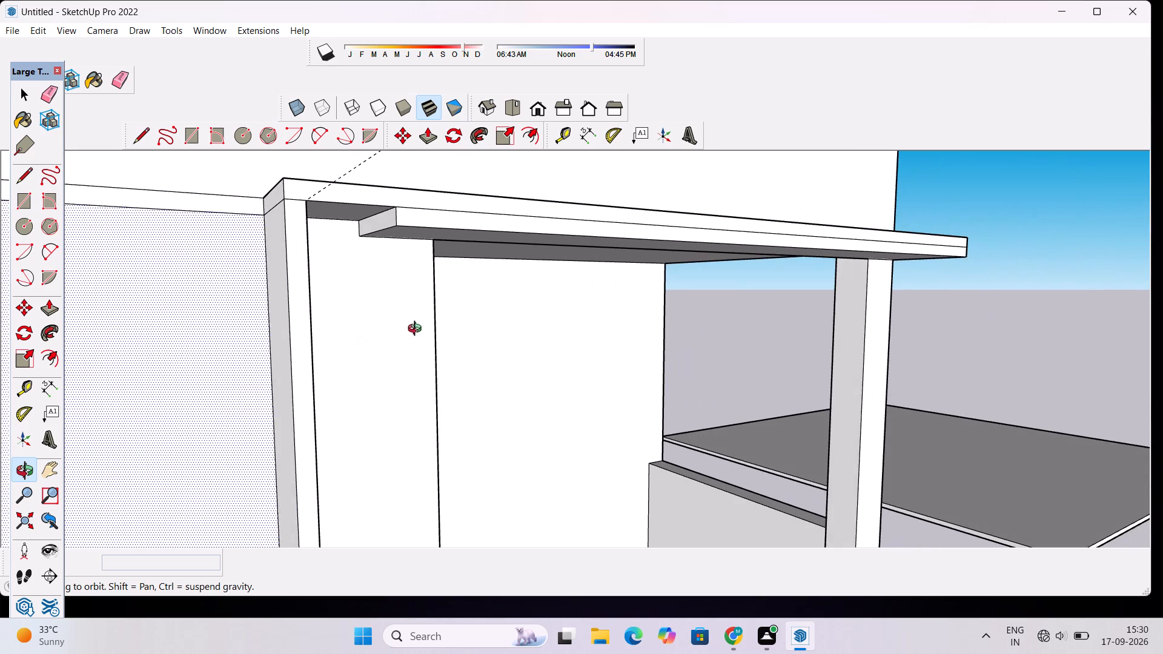
pyautogui.scroll(1, 406, 292)
pyautogui.keyDown('shift'); pyautogui.moveTo(406, 292); pyautogui.dragTo(395, 339); pyautogui.keyUp('shift')
pyautogui.moveTo(400, 365); pyautogui.dragTo(340, 339)
pyautogui.keyDown('shift'); pyautogui.moveTo(331, 327); pyautogui.dragTo(369, 383); pyautogui.keyUp('shift')
pyautogui.scroll(4, 359, 333)
pyautogui.moveTo(361, 332); pyautogui.dragTo(400, 343)
pyautogui.moveTo(399, 343); pyautogui.dragTo(364, 350)
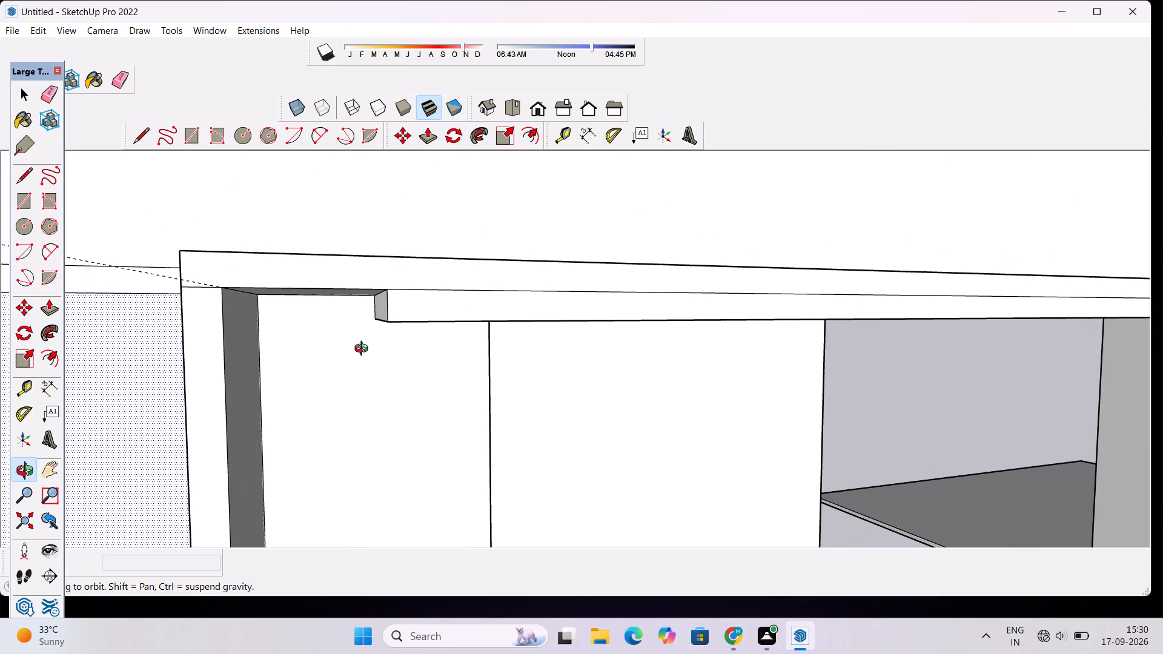
pyautogui.moveTo(372, 351); pyautogui.dragTo(387, 357)
pyautogui.press('p')
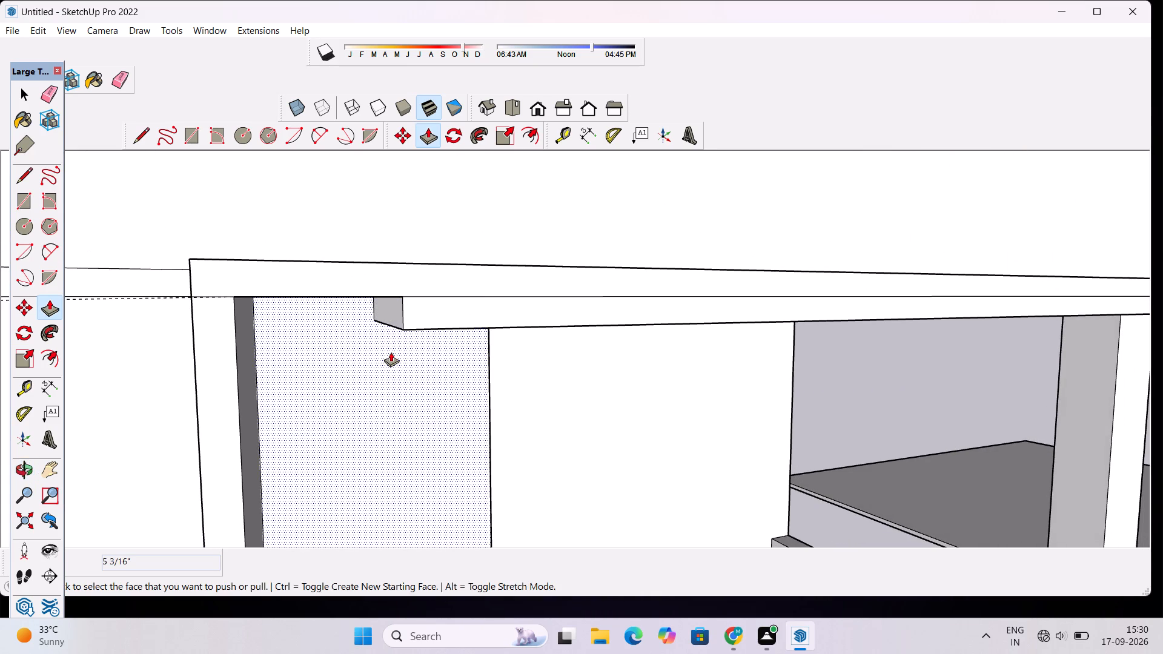
pyautogui.press('o')
pyautogui.moveTo(391, 377); pyautogui.dragTo(389, 353)
pyautogui.press('p')
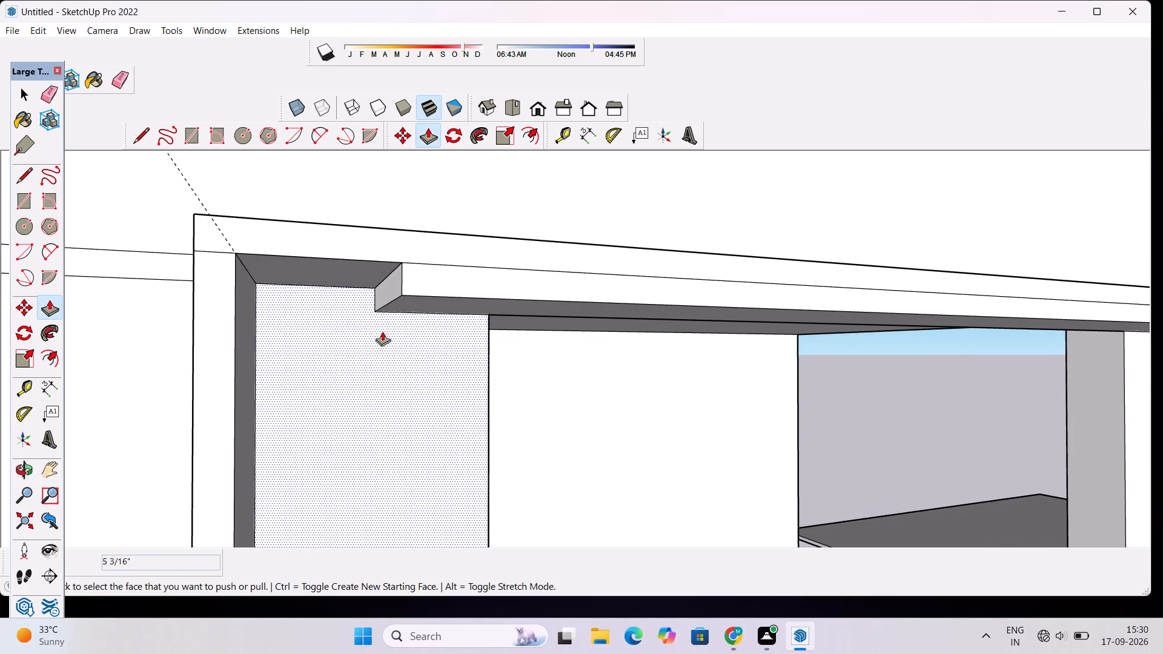
pyautogui.click(381, 292)
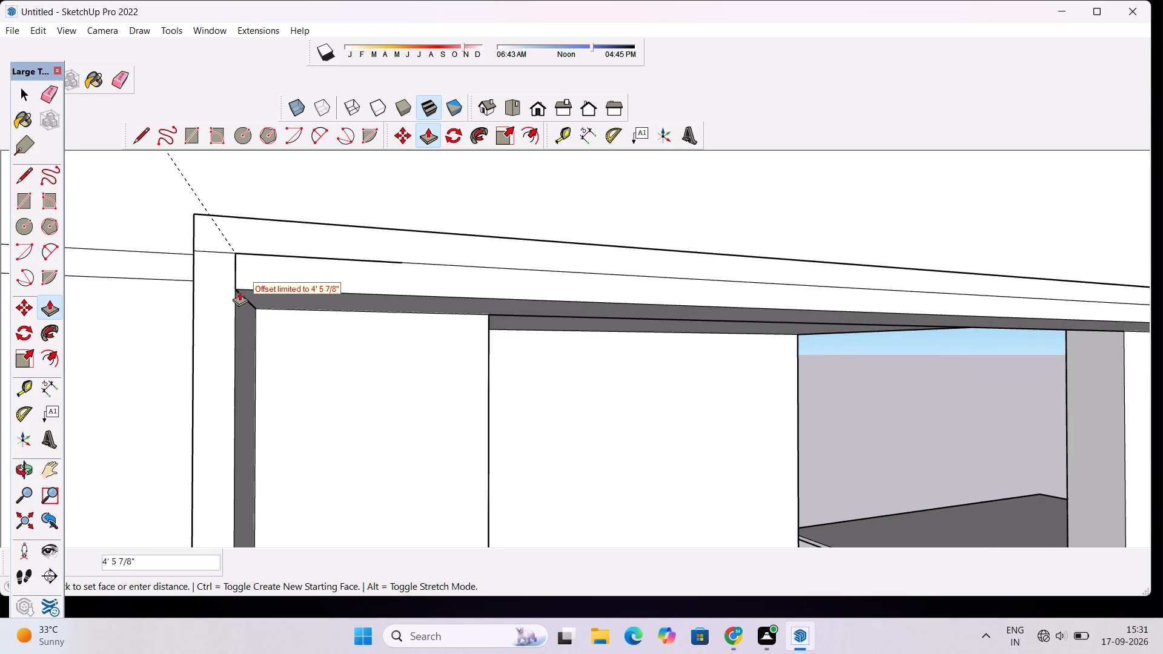
pyautogui.click(230, 308)
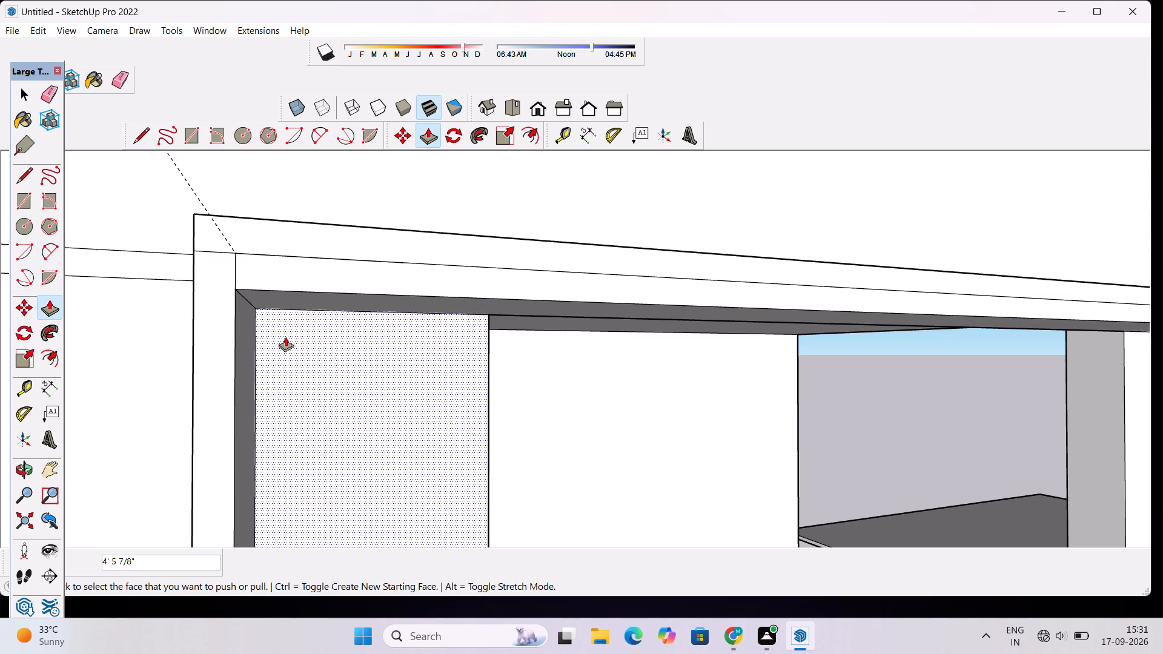
# Place a guide on the slab's underside 1' in from the inner edge of the vertical fin.
pyautogui.press('o')
pyautogui.moveTo(299, 420); pyautogui.dragTo(294, 391)
pyautogui.keyDown('shift'); pyautogui.moveTo(290, 392); pyautogui.dragTo(336, 423); pyautogui.keyUp('shift')
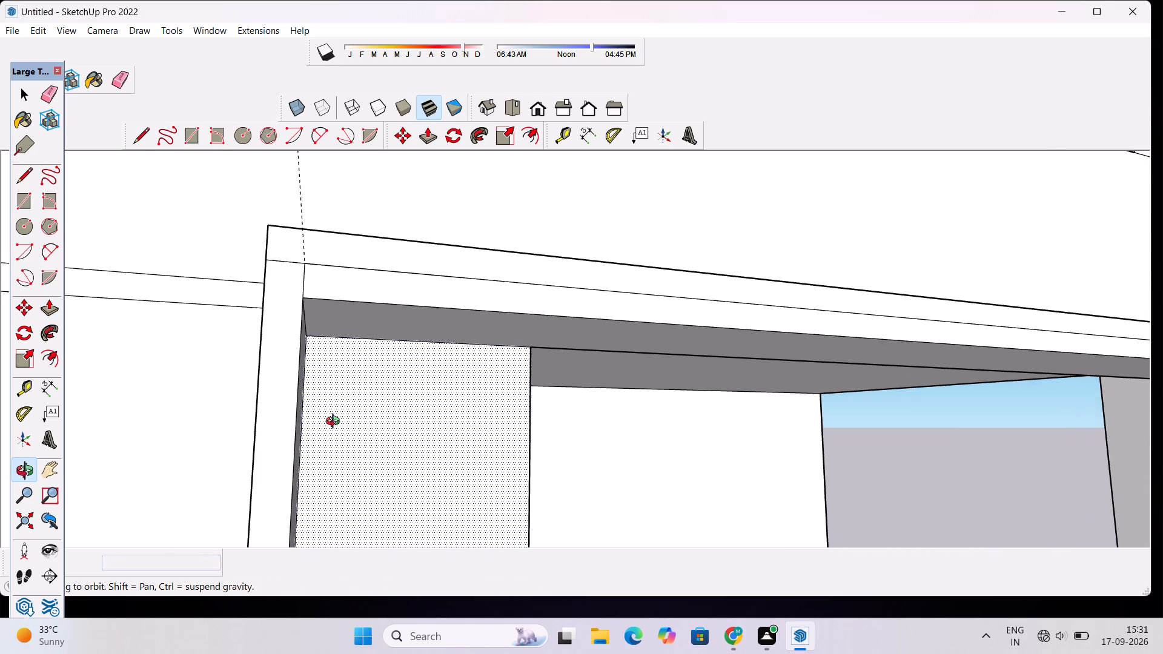
pyautogui.scroll(-4, 336, 417)
pyautogui.moveTo(334, 415); pyautogui.dragTo(297, 437)
pyautogui.moveTo(296, 437); pyautogui.dragTo(296, 349)
pyautogui.keyDown('shift'); pyautogui.moveTo(317, 363); pyautogui.dragTo(366, 404); pyautogui.keyUp('shift')
pyautogui.moveTo(366, 404); pyautogui.dragTo(359, 388)
pyautogui.scroll(4, 341, 332)
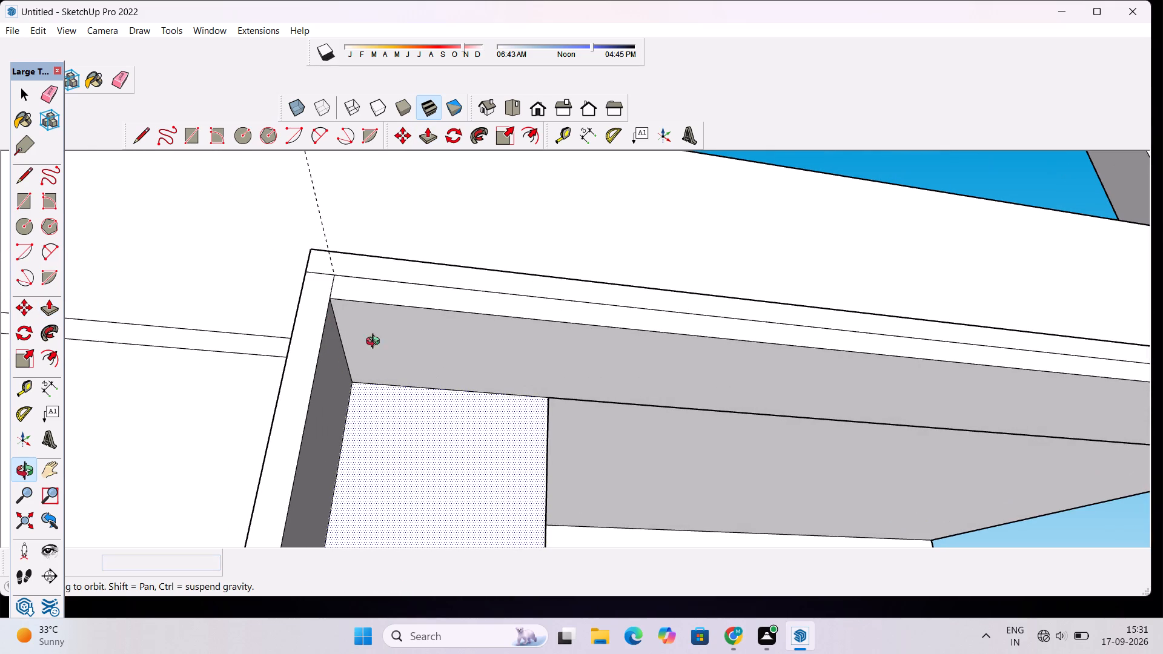
pyautogui.moveTo(409, 335); pyautogui.dragTo(353, 337)
pyautogui.press('t')
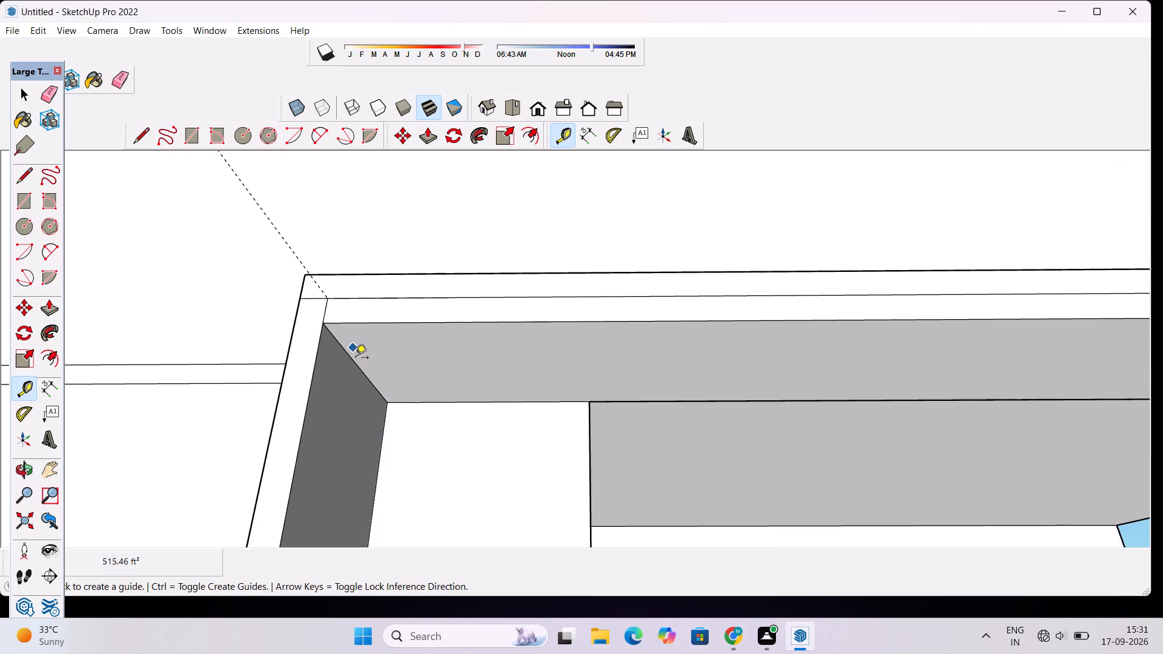
pyautogui.scroll(4, 356, 360)
pyautogui.click(360, 371)
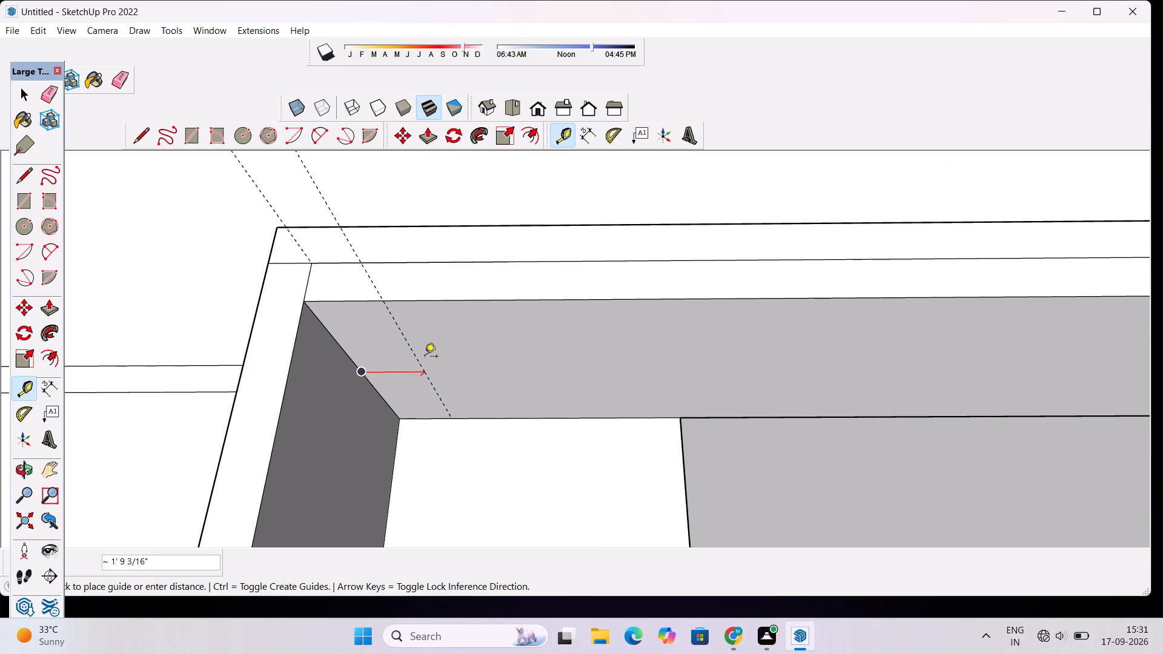
pyautogui.write("1'")
pyautogui.press('Return')
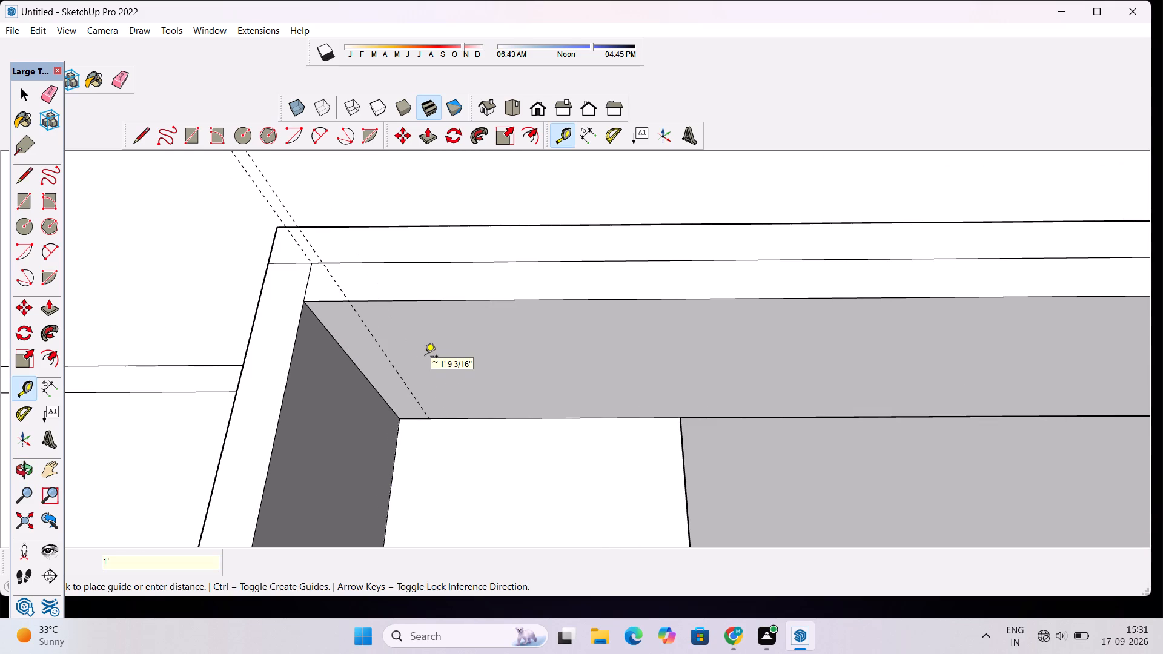
# Draw an 8' line along the new guide across the slab's underside, from the wall to the front edge.
pyautogui.press('l')
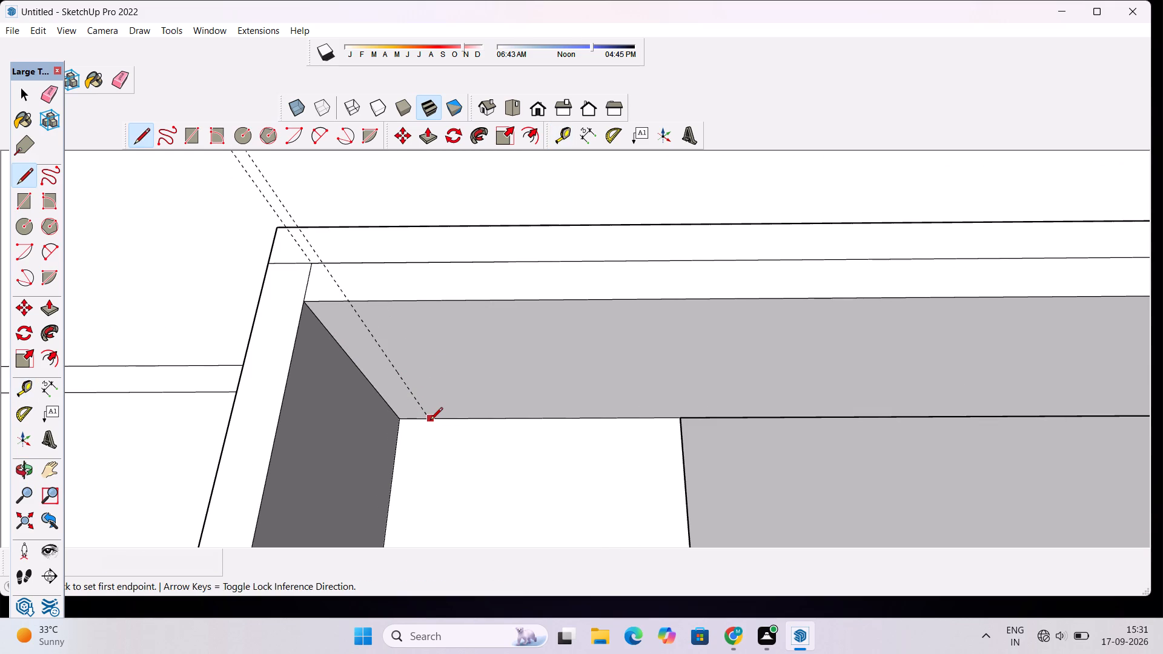
pyautogui.scroll(5, 431, 425)
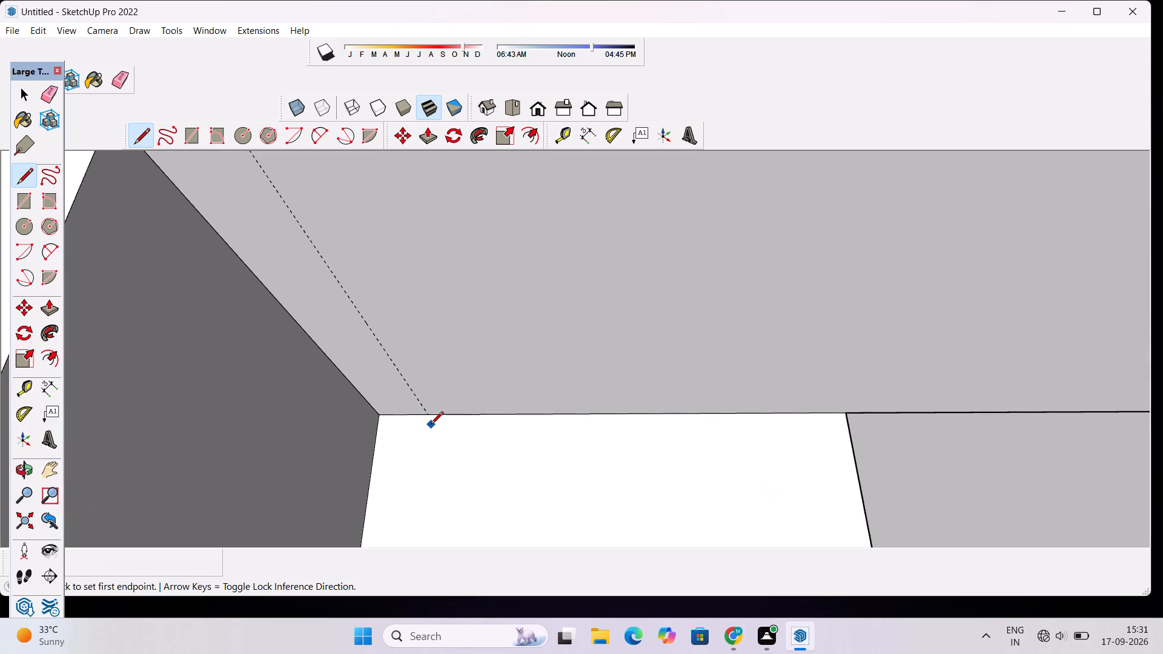
pyautogui.scroll(3, 431, 425)
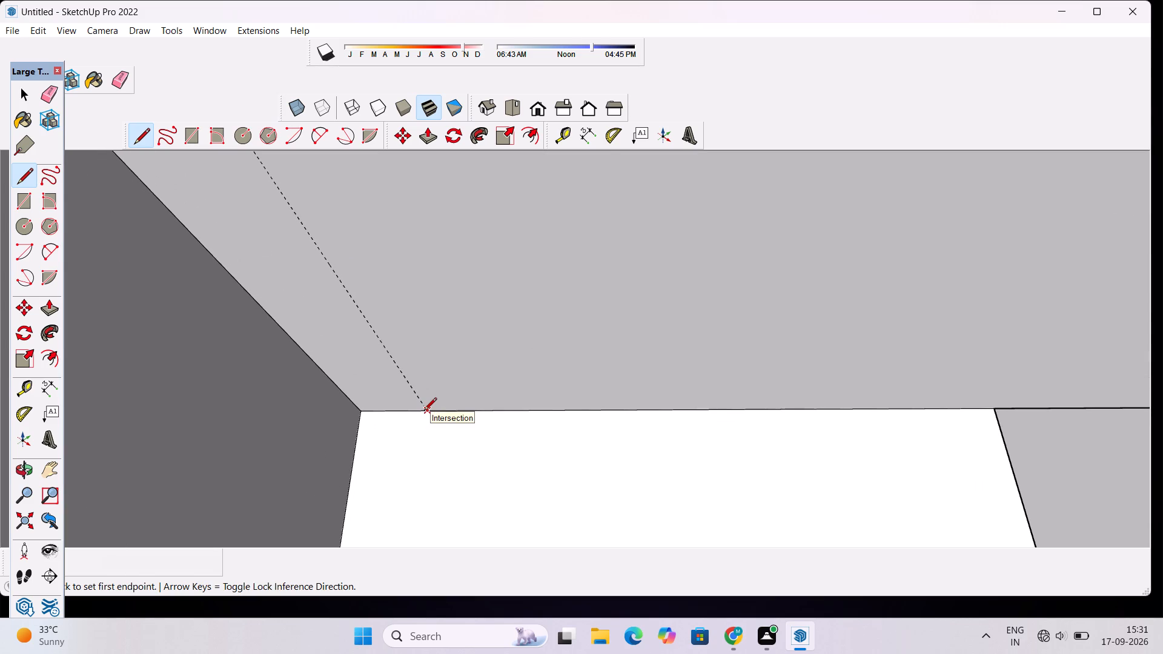
pyautogui.click(426, 412)
pyautogui.scroll(-11, 413, 406)
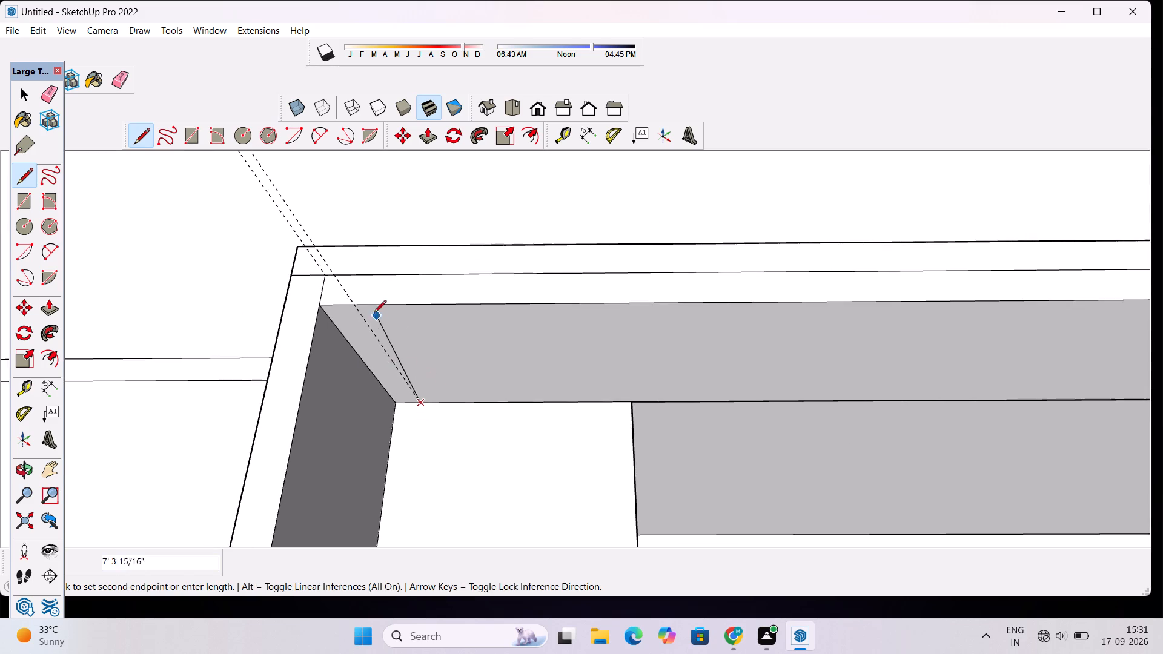
pyautogui.scroll(4, 357, 306)
pyautogui.click(354, 306)
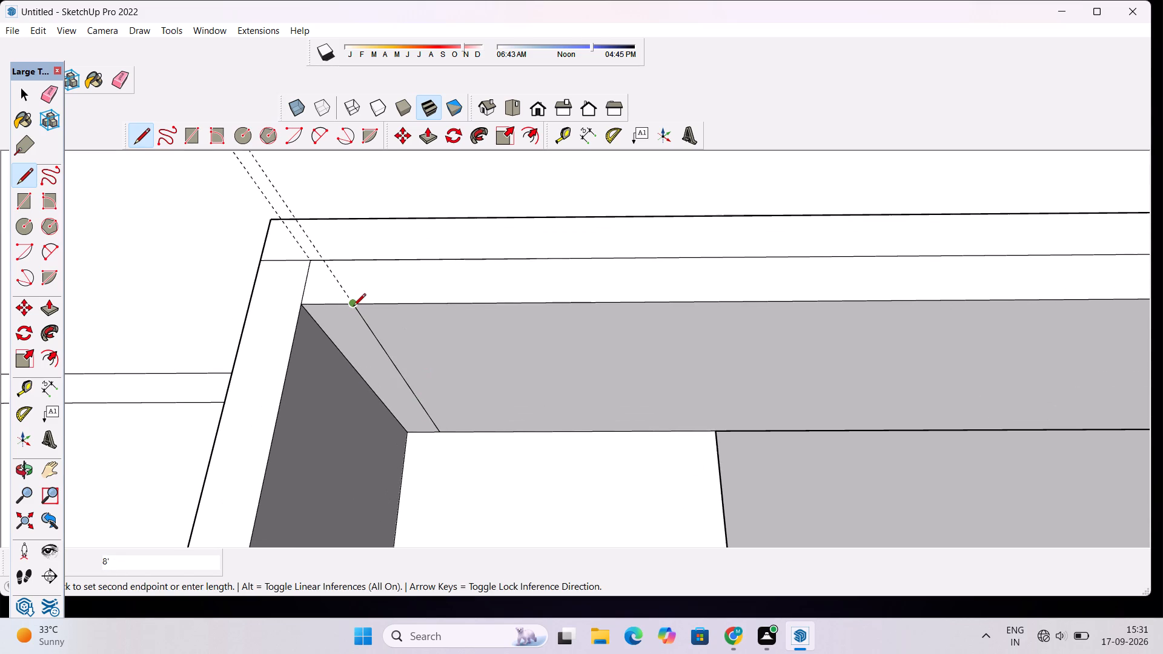
pyautogui.press('space')
# Erase the two guides running across the slab's fin end.
pyautogui.press('e')
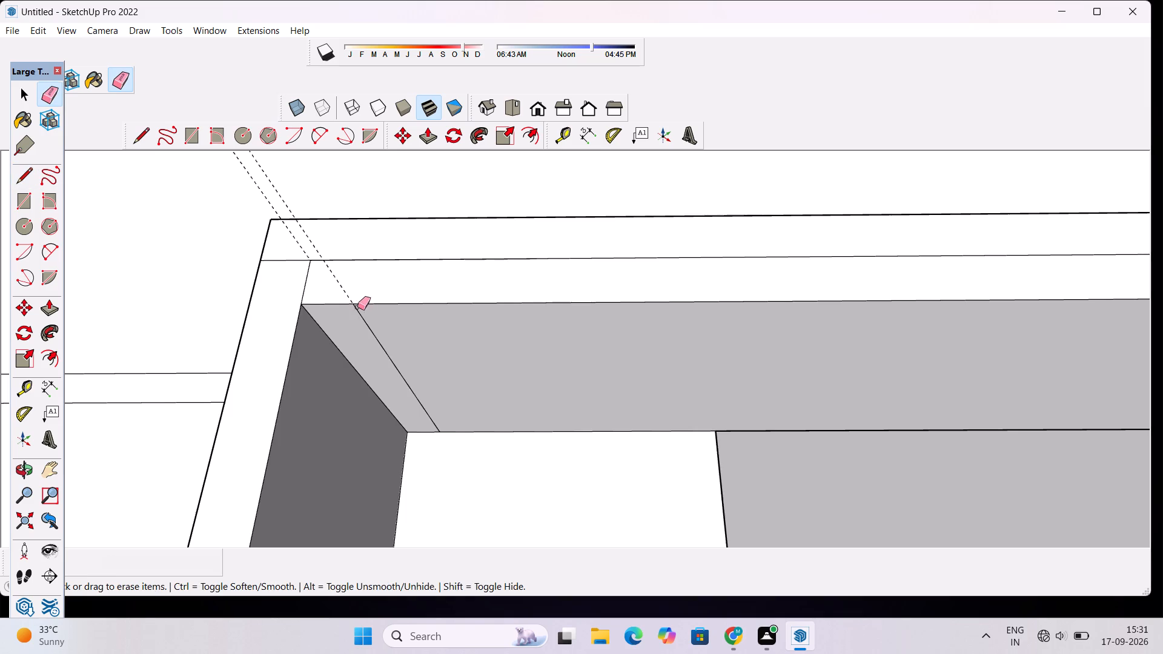
pyautogui.scroll(-19, 363, 307)
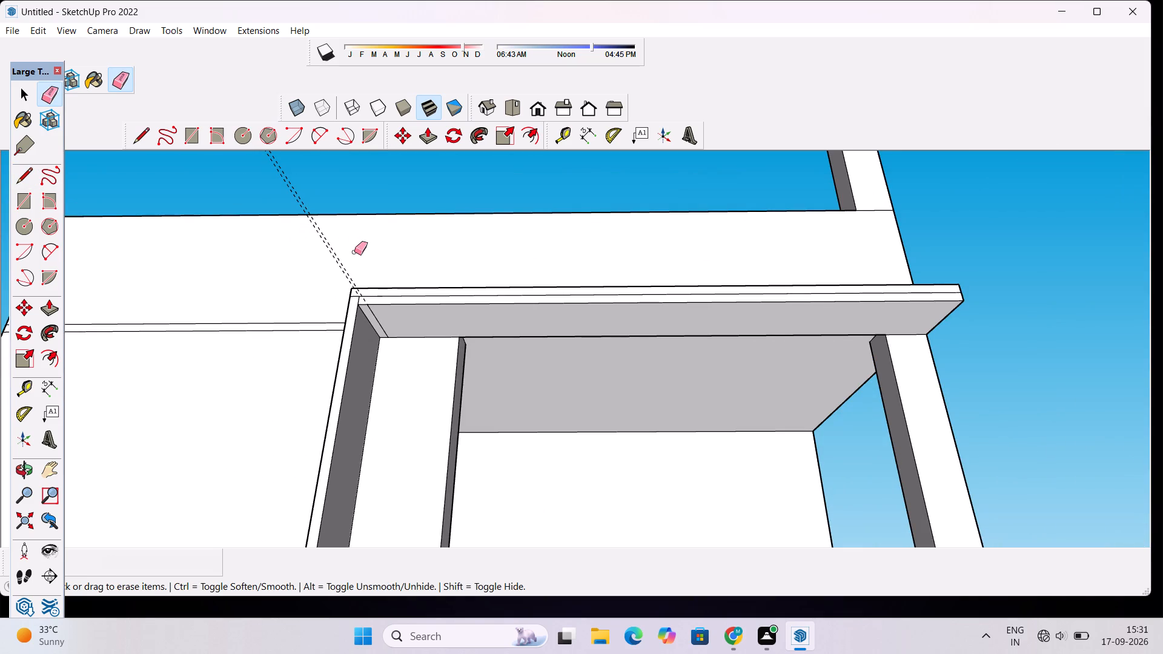
pyautogui.moveTo(354, 253); pyautogui.dragTo(323, 273)
# Extrude the 1' strip on the slab's underside 35' down to meet the lower ledge, forming a second fin layer.
pyautogui.press('p')
pyautogui.scroll(5, 374, 315)
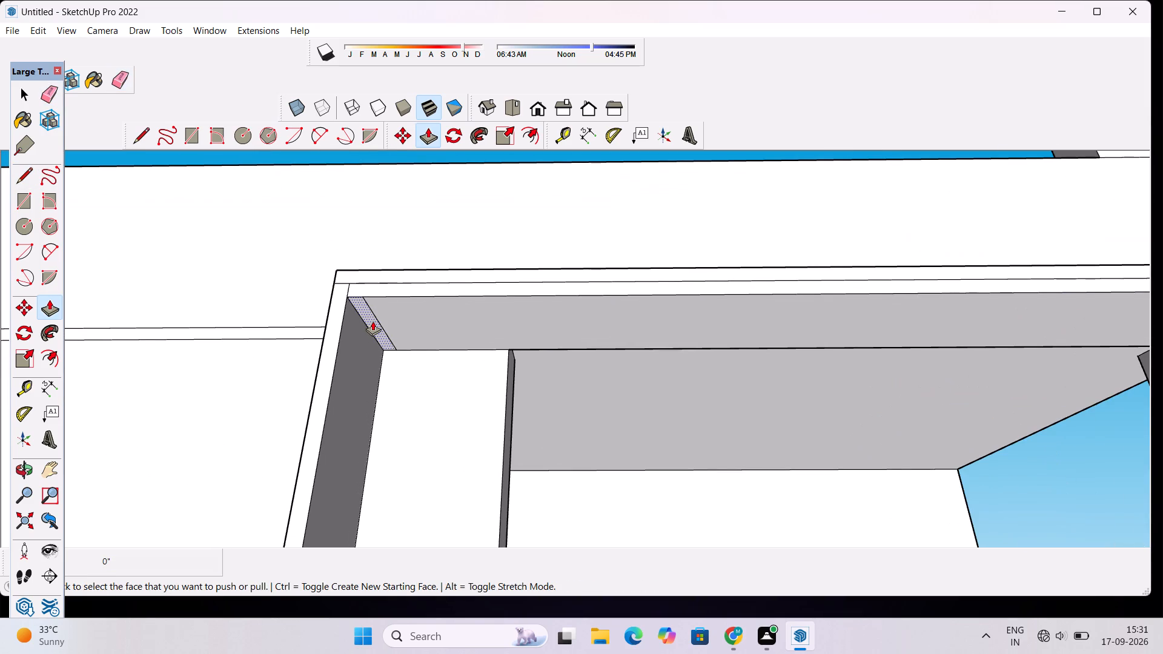
pyautogui.click(373, 321)
pyautogui.scroll(-7, 377, 332)
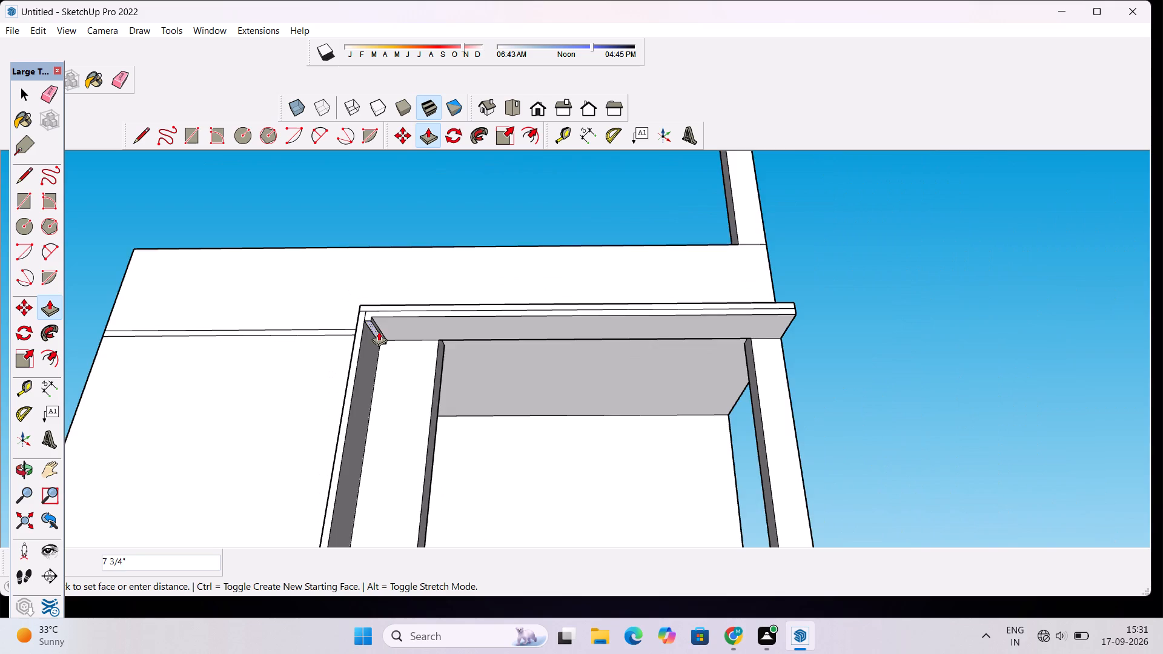
pyautogui.scroll(-8, 379, 331)
pyautogui.scroll(4, 380, 400)
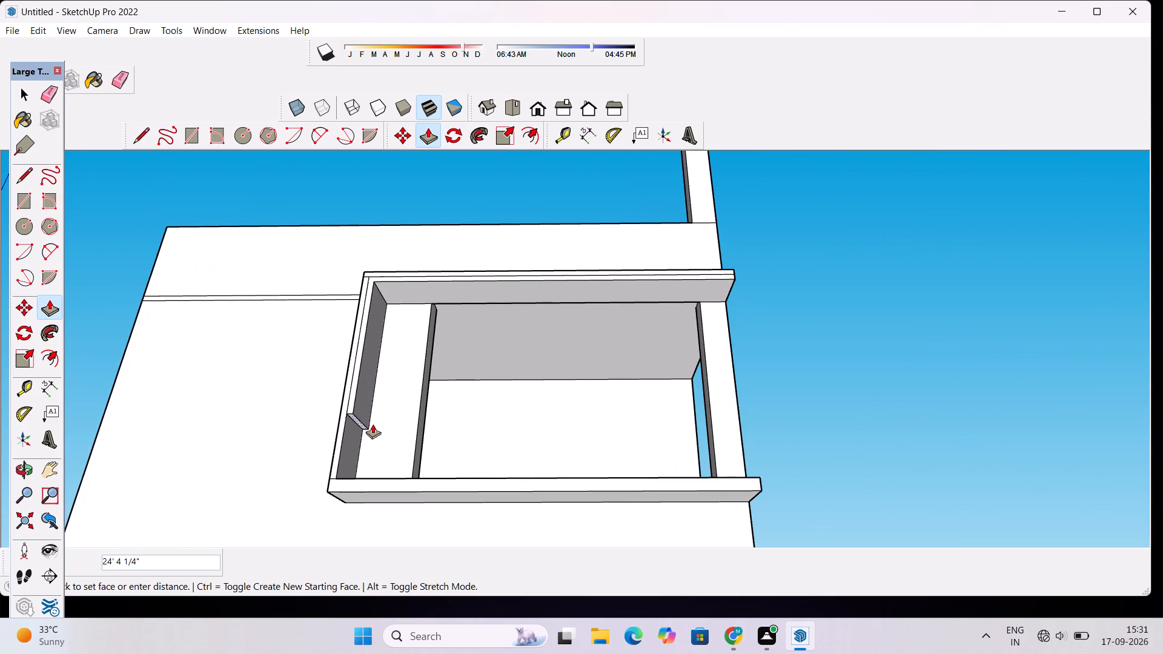
pyautogui.scroll(6, 352, 464)
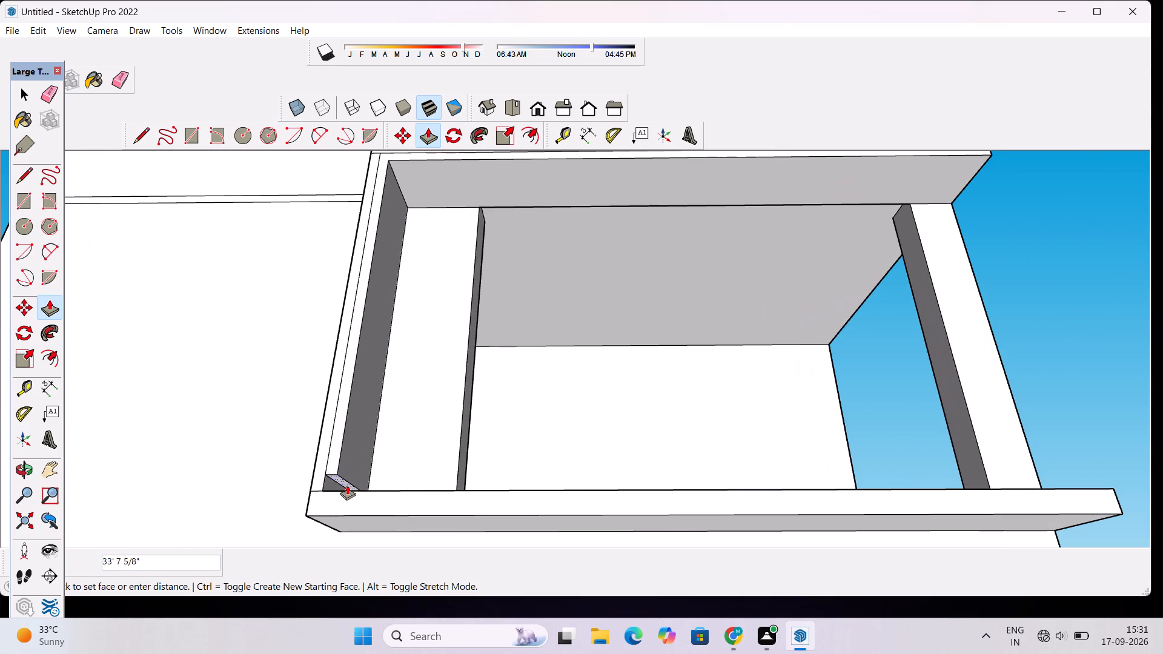
pyautogui.scroll(10, 347, 488)
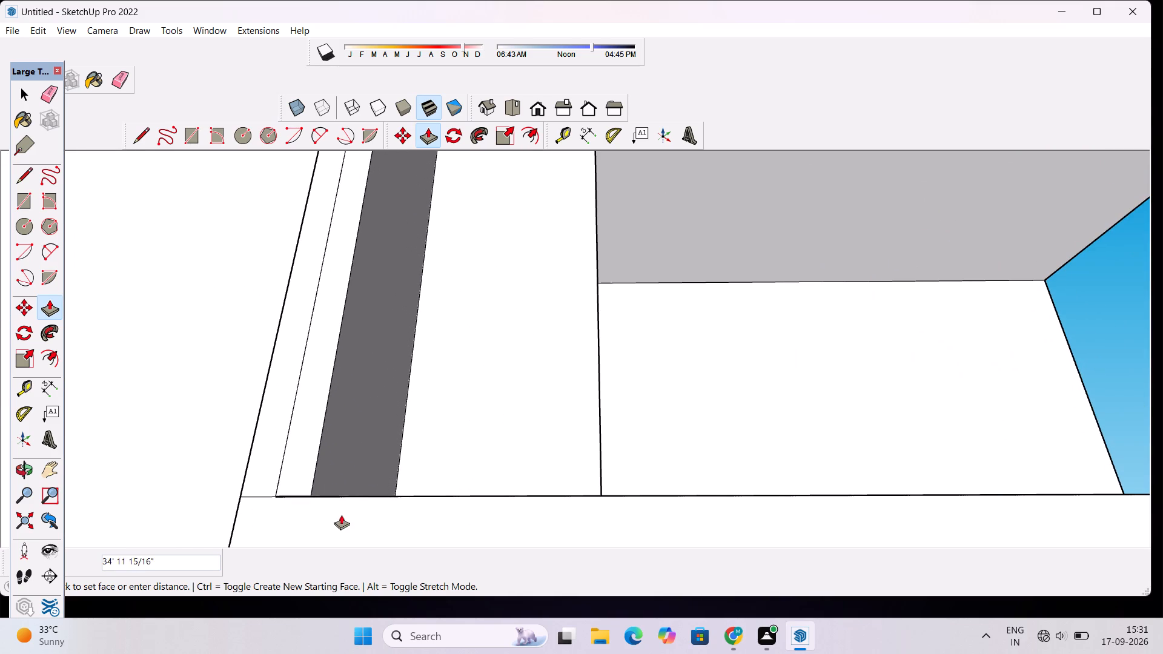
pyautogui.click(302, 500)
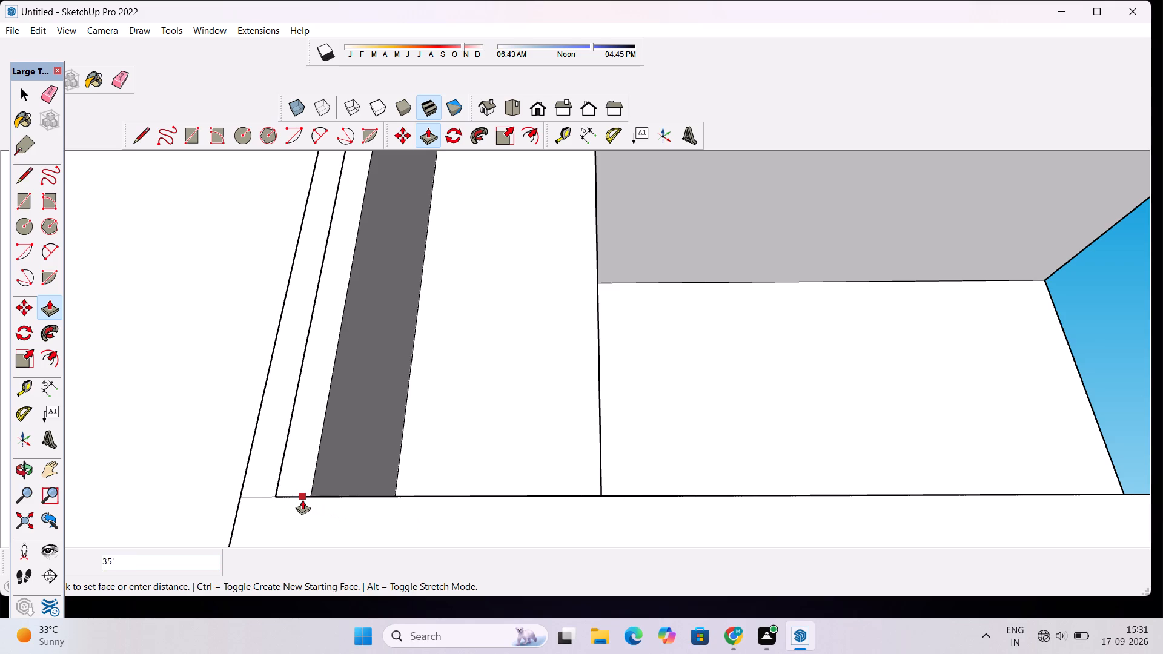
# Erase the seam edges on the outer side and front faces where the stepped slab meets the vertical fin.
pyautogui.press('o')
pyautogui.moveTo(302, 498); pyautogui.dragTo(313, 524)
pyautogui.scroll(-5, 313, 492)
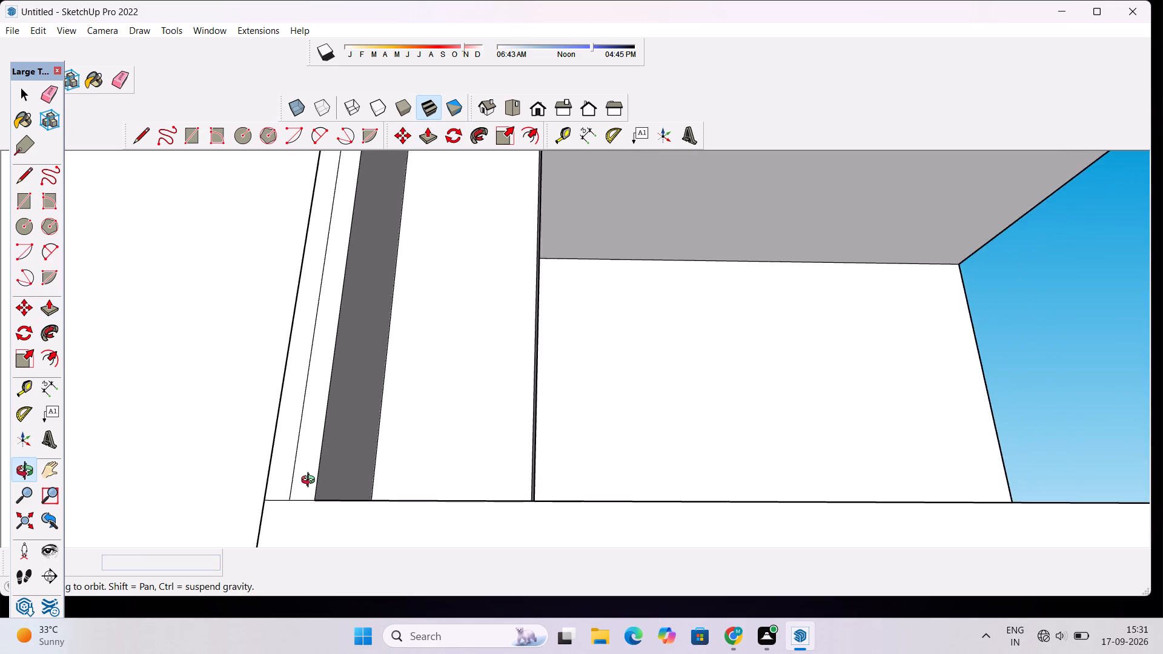
pyautogui.scroll(-3, 311, 481)
pyautogui.moveTo(310, 484); pyautogui.dragTo(319, 529)
pyautogui.scroll(-9, 318, 513)
pyautogui.moveTo(354, 501); pyautogui.dragTo(354, 522)
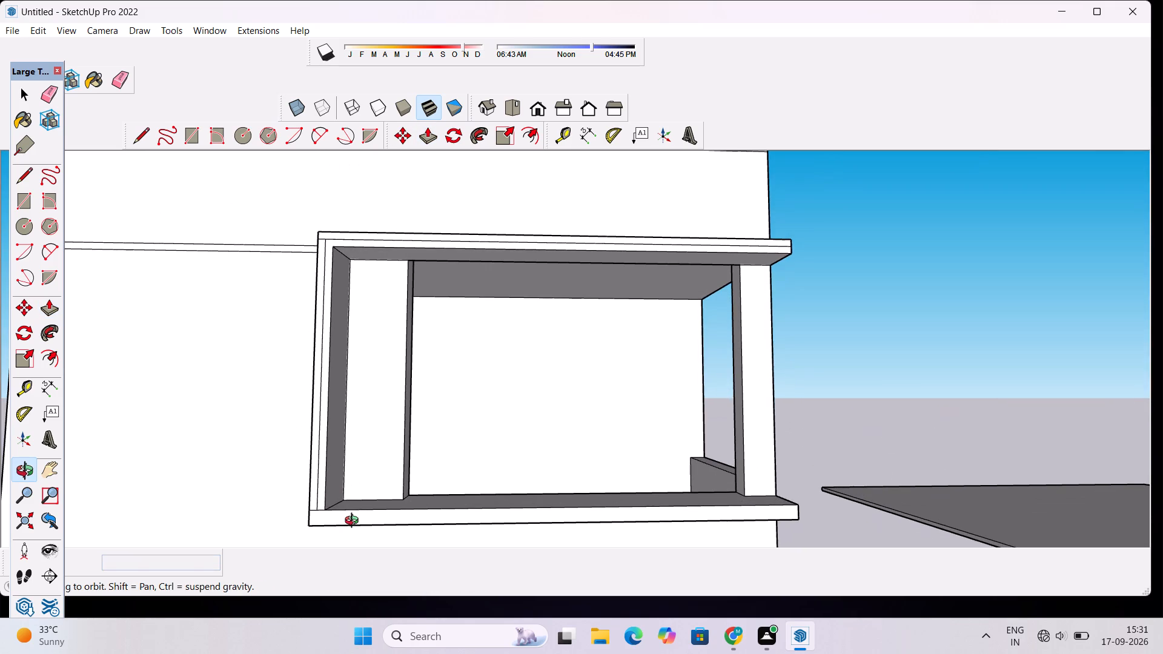
pyautogui.scroll(2, 349, 483)
pyautogui.scroll(-4, 326, 459)
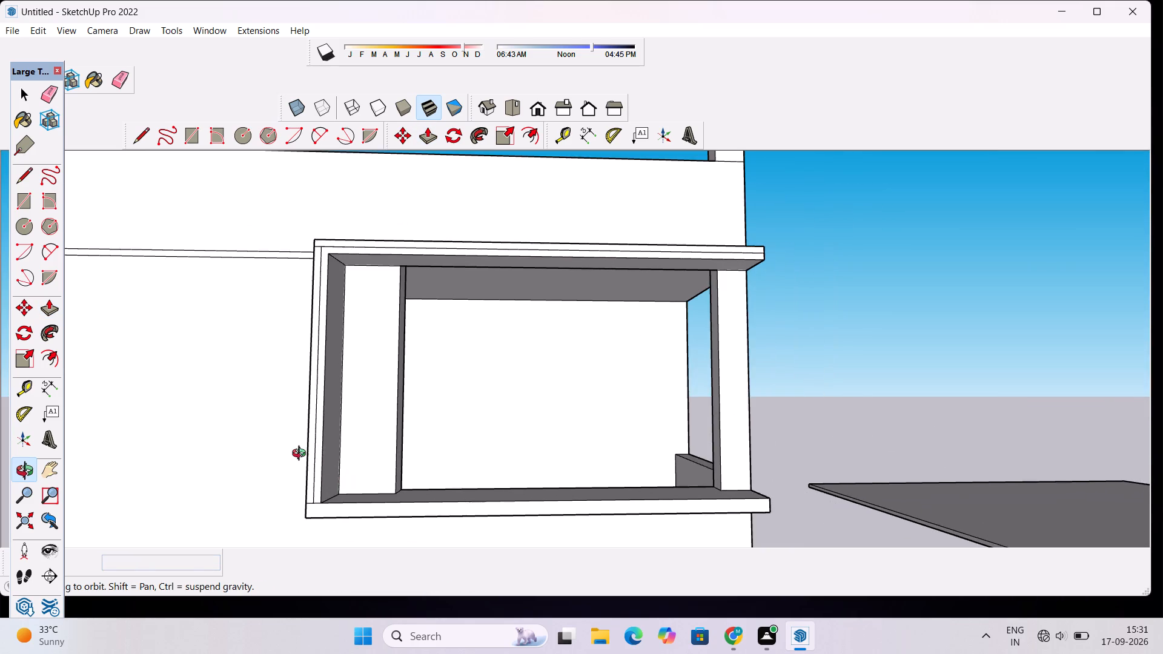
pyautogui.moveTo(302, 455); pyautogui.dragTo(388, 492)
pyautogui.scroll(5, 342, 238)
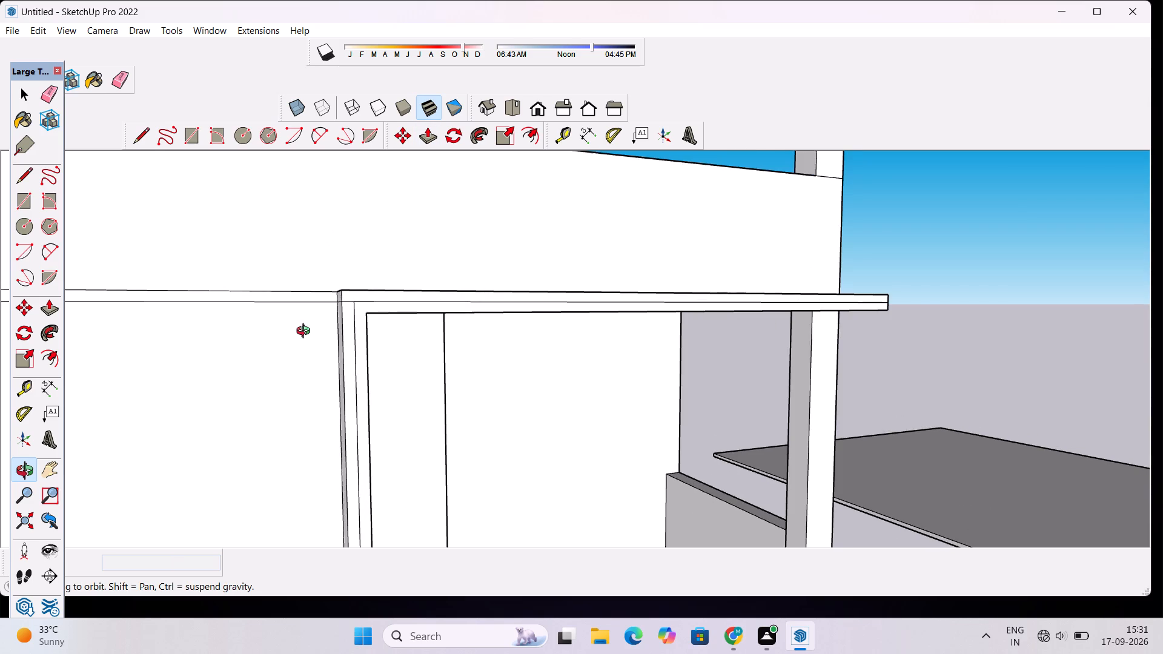
pyautogui.moveTo(306, 333); pyautogui.dragTo(425, 335)
pyautogui.scroll(2, 451, 308)
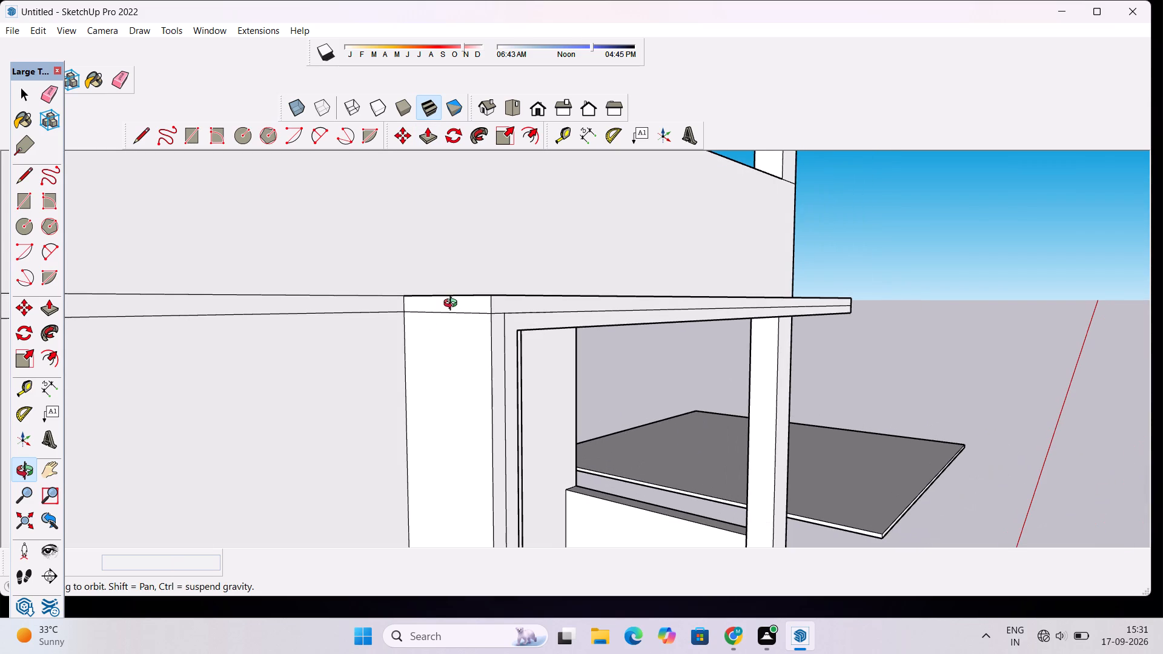
pyautogui.press('e')
pyautogui.moveTo(471, 308); pyautogui.dragTo(472, 317)
pyautogui.scroll(8, 509, 308)
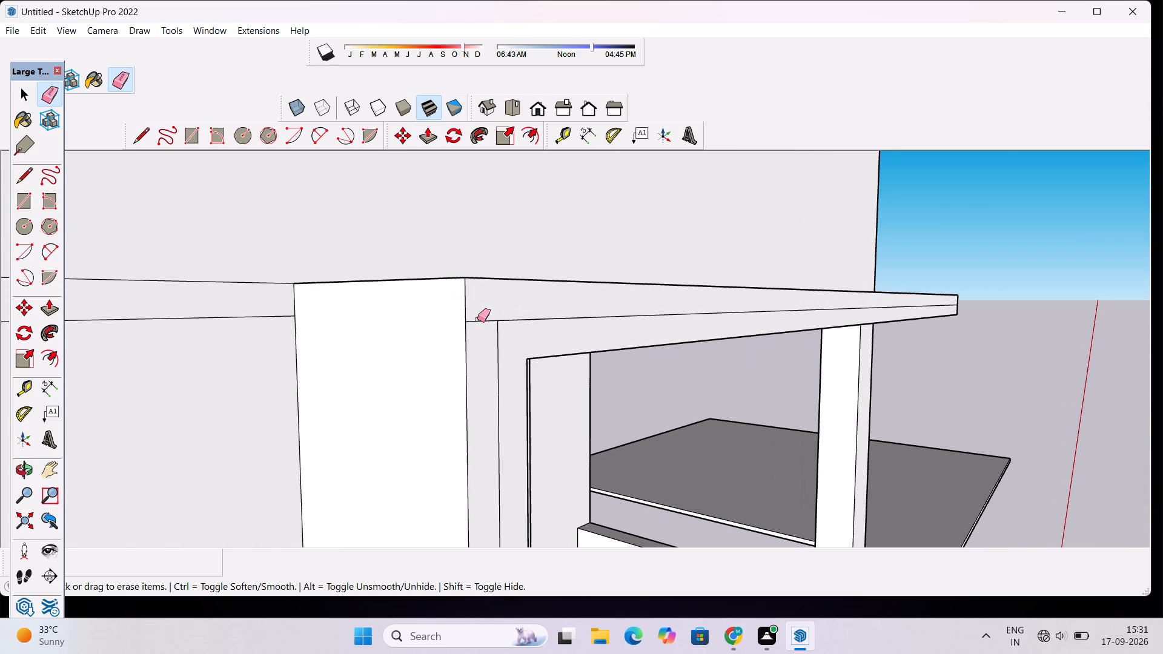
pyautogui.moveTo(477, 319); pyautogui.dragTo(477, 330)
# Erase the two horizontal lines running across the front wall from the building's corner to the vertical fin.
pyautogui.press('o')
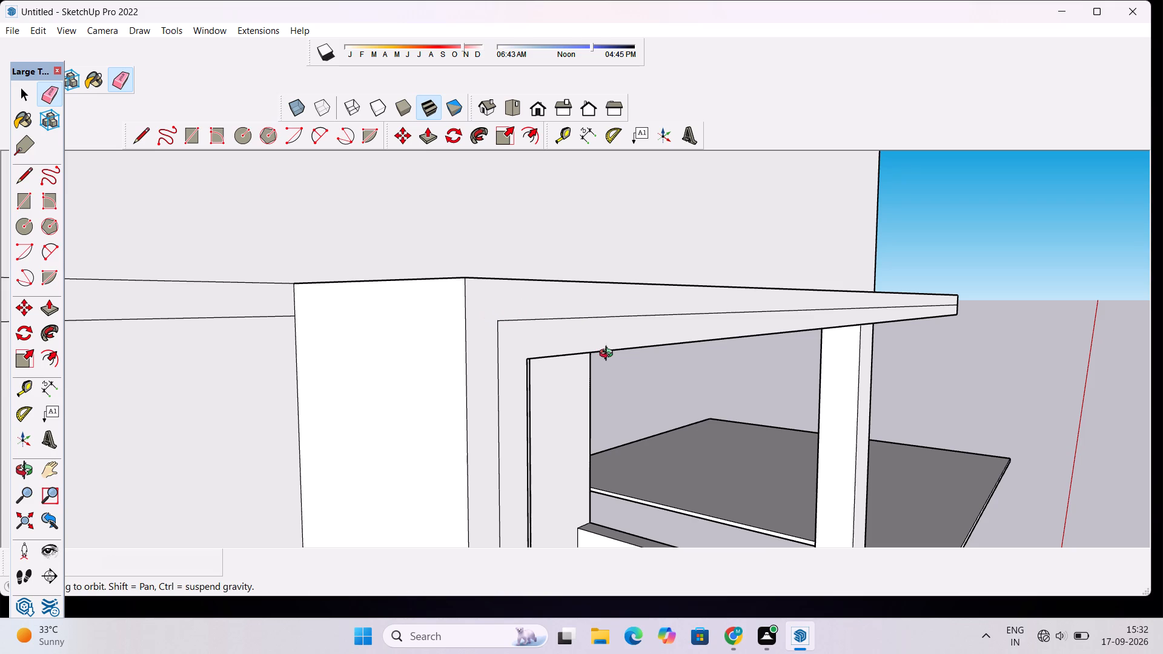
pyautogui.moveTo(612, 357); pyautogui.dragTo(537, 375)
pyautogui.scroll(-5, 532, 352)
pyautogui.moveTo(671, 377); pyautogui.dragTo(404, 295)
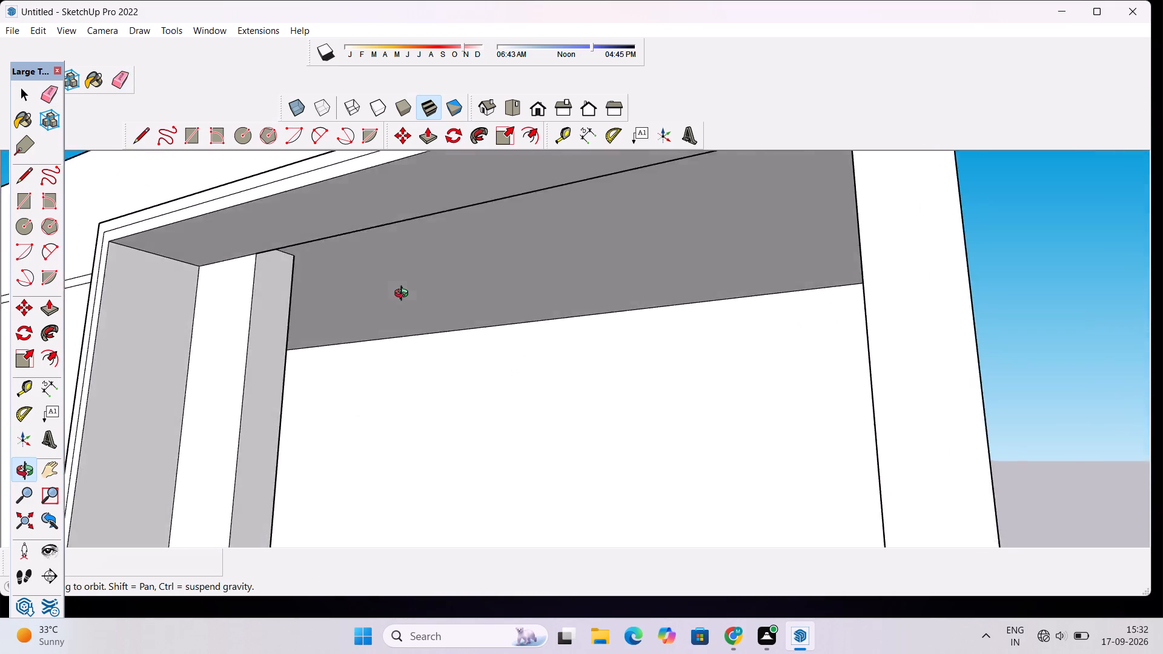
pyautogui.moveTo(404, 295); pyautogui.dragTo(554, 326)
pyautogui.scroll(-10, 554, 326)
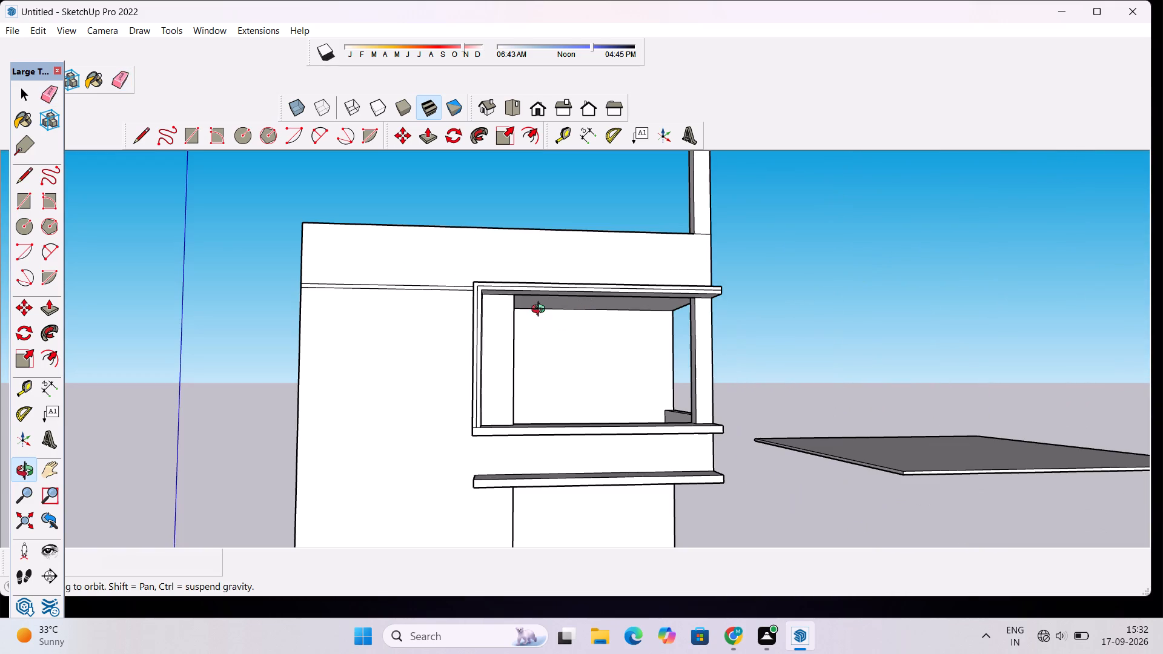
pyautogui.keyDown('shift'); pyautogui.moveTo(429, 319); pyautogui.dragTo(503, 326); pyautogui.keyUp('shift')
pyautogui.scroll(2, 506, 316)
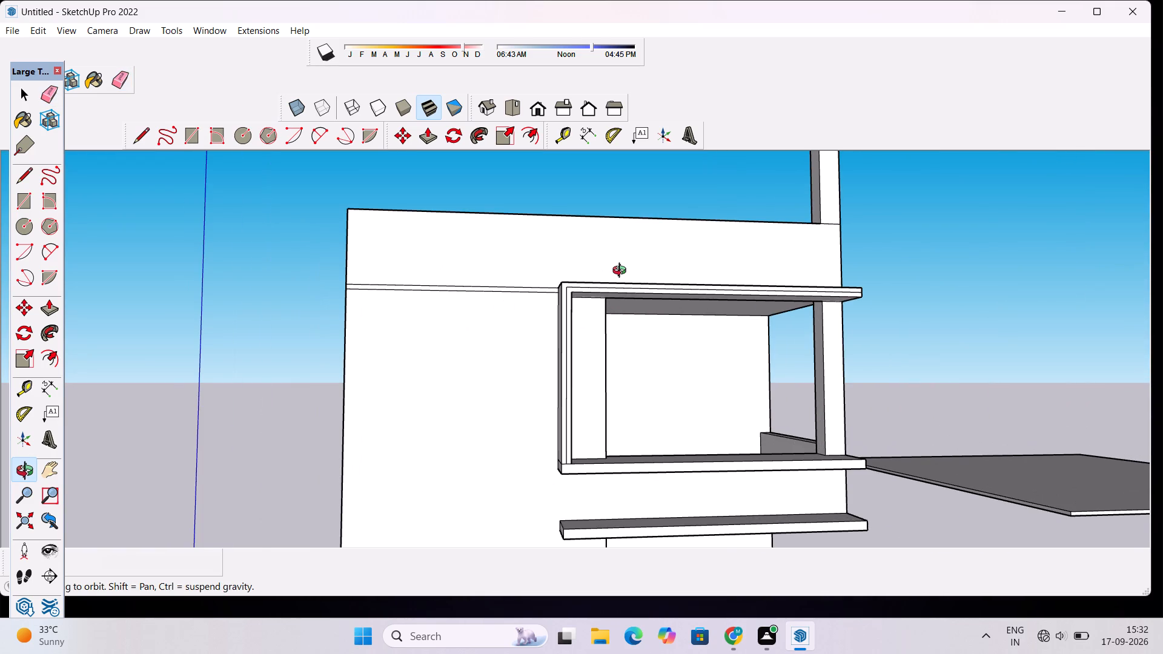
pyautogui.moveTo(635, 281); pyautogui.dragTo(614, 298)
pyautogui.scroll(-5, 608, 300)
pyautogui.keyDown('shift'); pyautogui.moveTo(614, 303); pyautogui.dragTo(595, 324); pyautogui.keyUp('shift')
pyautogui.scroll(3, 519, 331)
pyautogui.moveTo(540, 325); pyautogui.dragTo(528, 382)
pyautogui.scroll(3, 521, 377)
pyautogui.keyDown('shift'); pyautogui.moveTo(521, 377); pyautogui.dragTo(582, 349); pyautogui.keyUp('shift')
pyautogui.press('e')
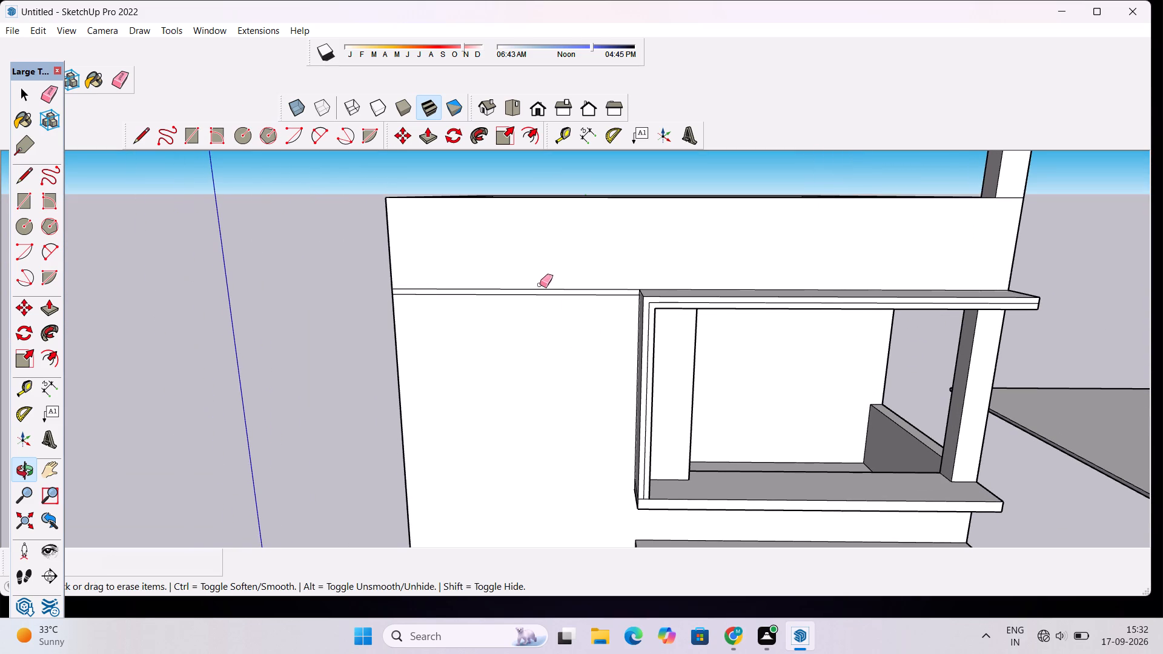
pyautogui.moveTo(538, 280); pyautogui.dragTo(527, 315)
pyautogui.moveTo(530, 290); pyautogui.dragTo(531, 306)
pyautogui.moveTo(533, 285); pyautogui.dragTo(534, 295)
# Erase the horizontal line running across the upper part of the building's side wall.
pyautogui.press('o')
pyautogui.moveTo(400, 340); pyautogui.dragTo(779, 320)
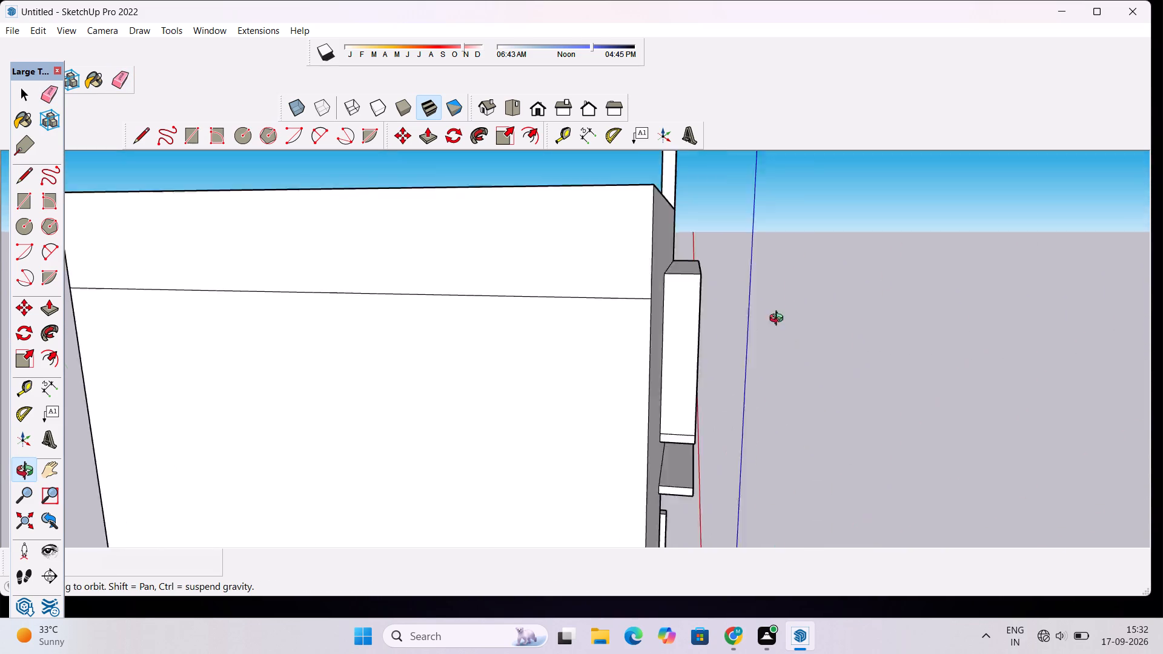
pyautogui.moveTo(779, 320); pyautogui.dragTo(797, 313)
pyautogui.moveTo(724, 296); pyautogui.dragTo(625, 331)
pyautogui.scroll(-4, 623, 329)
pyautogui.keyDown('shift'); pyautogui.moveTo(550, 357); pyautogui.dragTo(614, 335); pyautogui.keyUp('shift')
pyautogui.moveTo(571, 341); pyautogui.dragTo(604, 339)
pyautogui.press('e')
pyautogui.moveTo(588, 278); pyautogui.dragTo(593, 299)
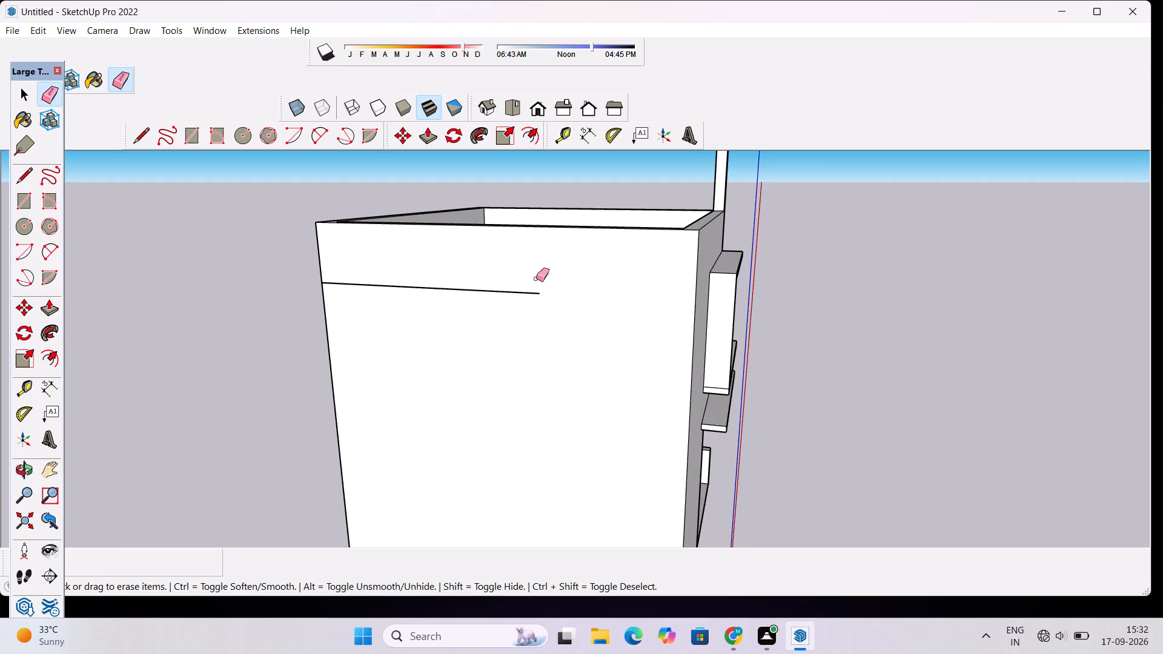
pyautogui.moveTo(536, 279); pyautogui.dragTo(530, 293)
# Examine the building's front, framed opening and ledges from several angles.
pyautogui.press('o')
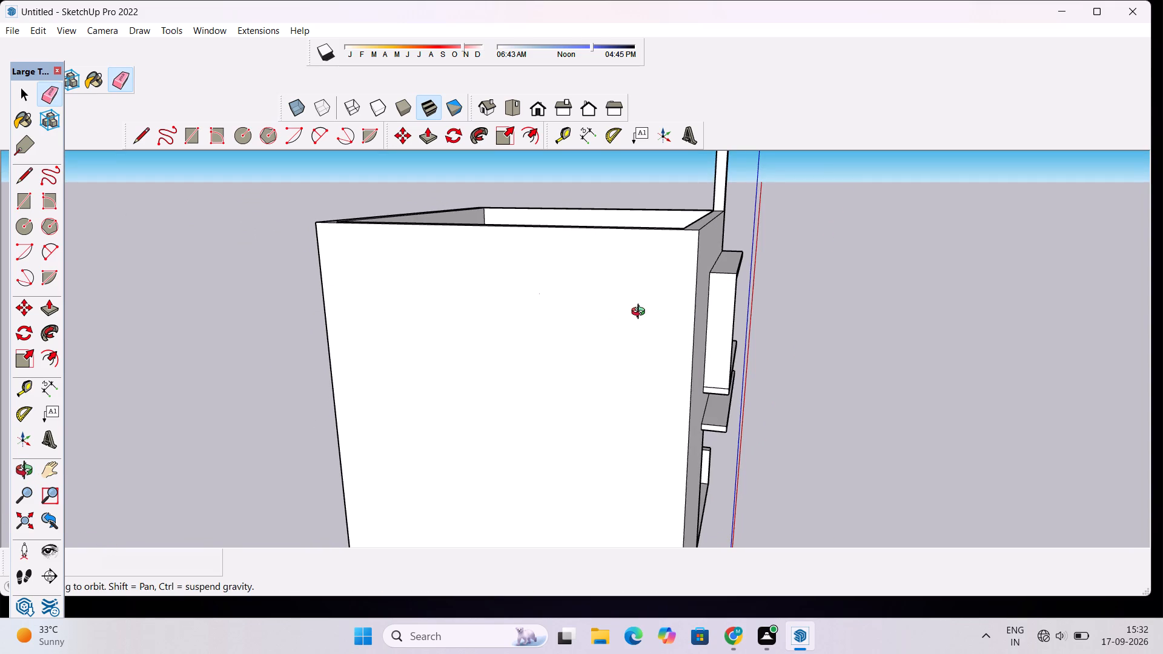
pyautogui.moveTo(679, 320); pyautogui.dragTo(408, 276)
pyautogui.scroll(-1, 407, 274)
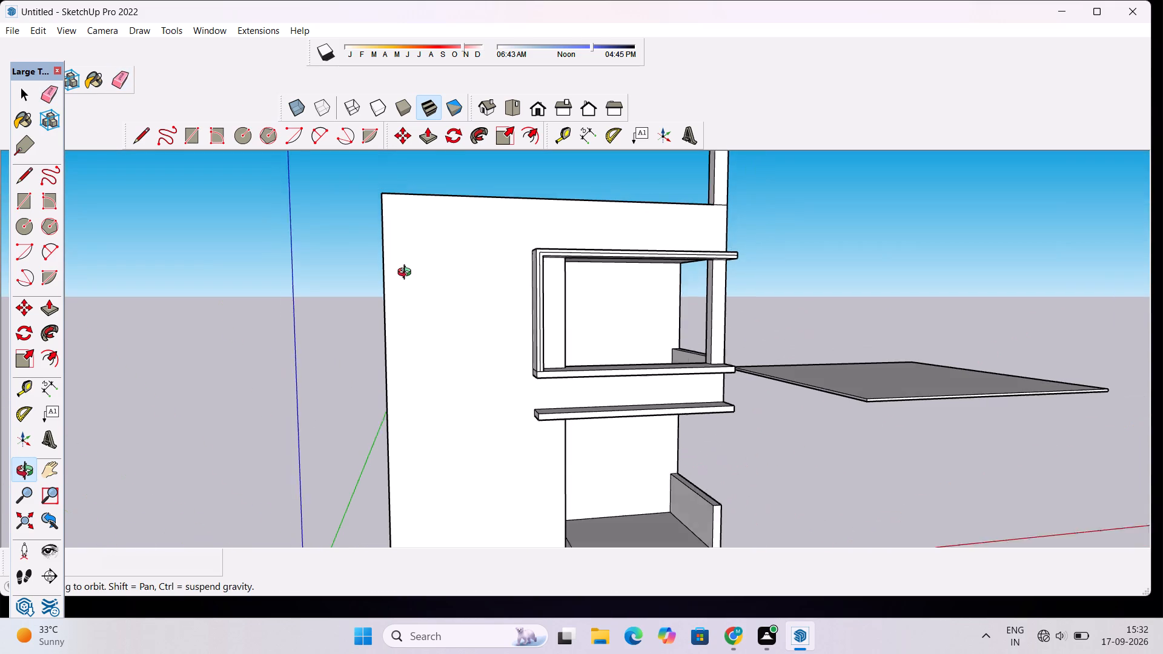
pyautogui.scroll(-4, 407, 274)
pyautogui.keyDown('shift'); pyautogui.moveTo(520, 315); pyautogui.dragTo(460, 332); pyautogui.keyUp('shift')
pyautogui.moveTo(459, 332); pyautogui.dragTo(446, 388)
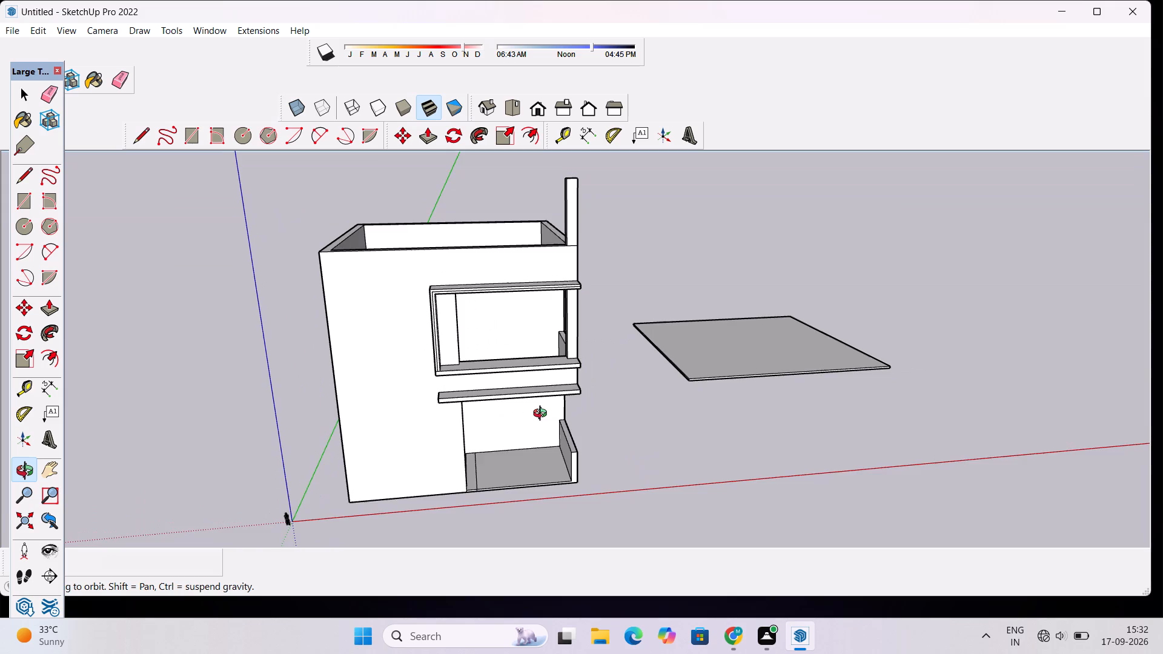
pyautogui.moveTo(543, 415); pyautogui.dragTo(495, 429)
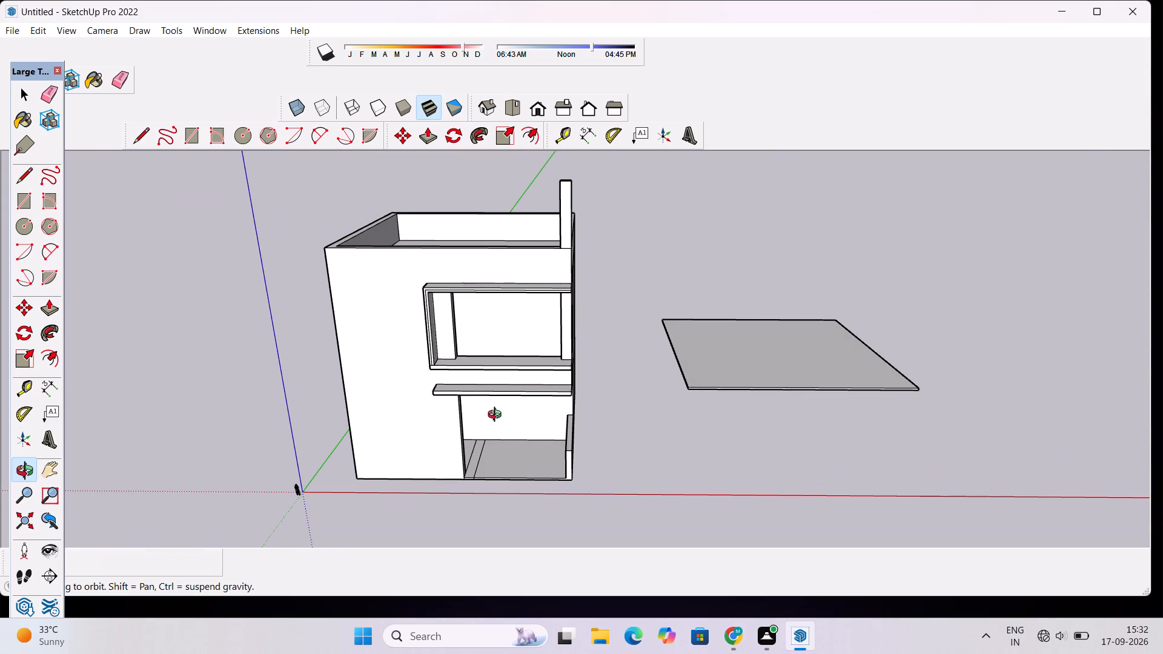
pyautogui.moveTo(502, 440); pyautogui.dragTo(563, 351)
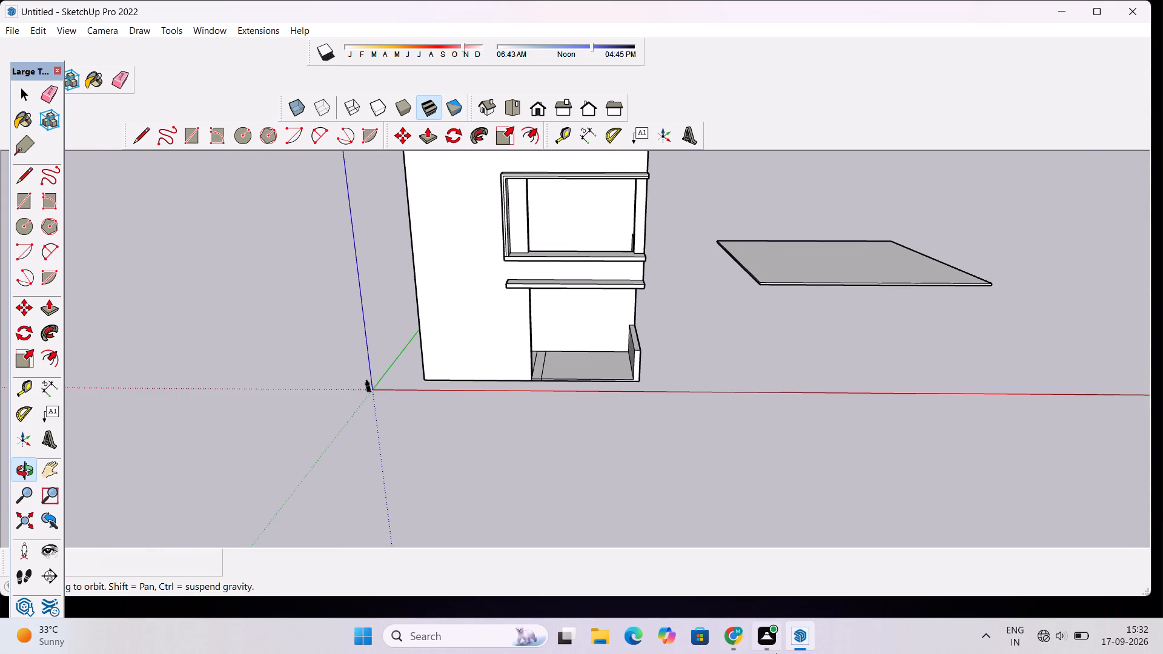
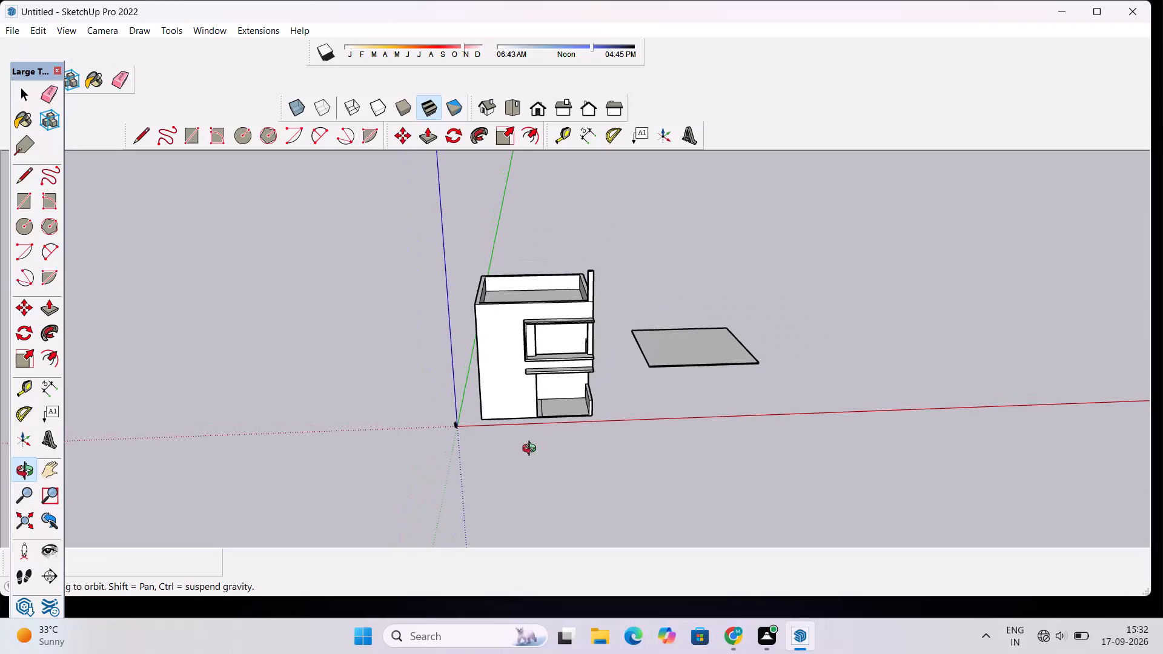
# Examine the two-storey house from the front, side and above, including its front openings and projecting ledges.
pyautogui.moveTo(490, 449); pyautogui.dragTo(798, 386)
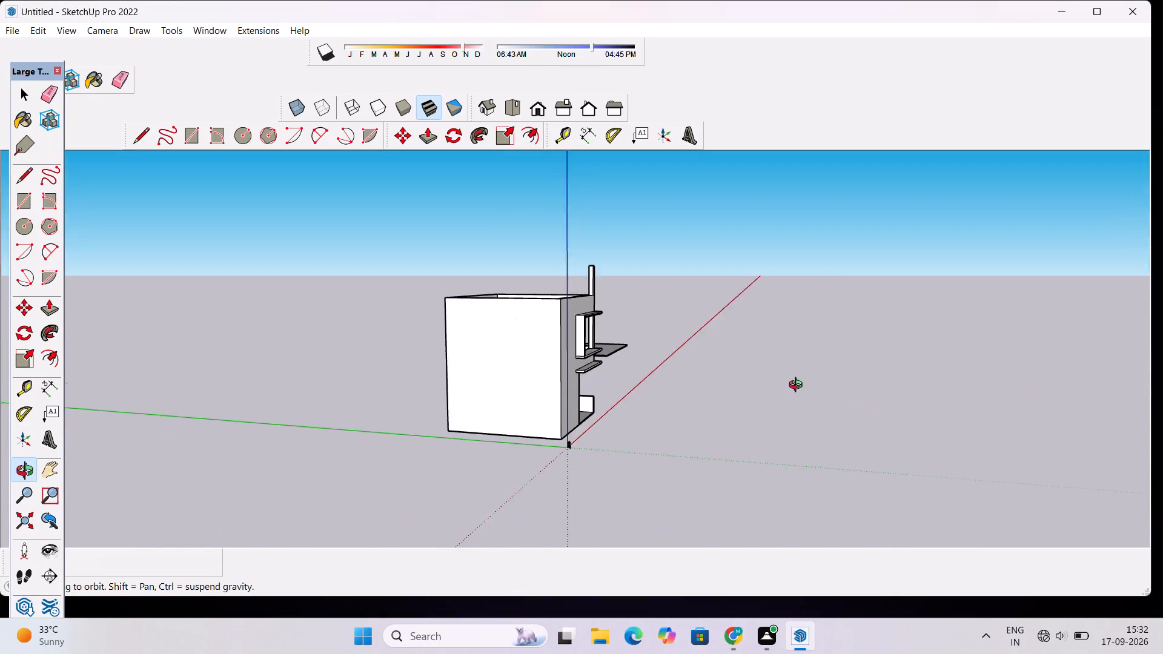
pyautogui.moveTo(798, 386); pyautogui.dragTo(371, 500)
pyautogui.scroll(6, 505, 378)
pyautogui.moveTo(425, 378); pyautogui.dragTo(609, 283)
pyautogui.moveTo(675, 389); pyautogui.dragTo(558, 358)
pyautogui.scroll(-3, 552, 349)
pyautogui.moveTo(560, 341); pyautogui.dragTo(560, 387)
pyautogui.scroll(-4, 560, 387)
pyautogui.keyDown('shift'); pyautogui.moveTo(569, 372); pyautogui.dragTo(569, 432); pyautogui.keyUp('shift')
pyautogui.scroll(-3, 565, 421)
pyautogui.moveTo(560, 420); pyautogui.dragTo(691, 435)
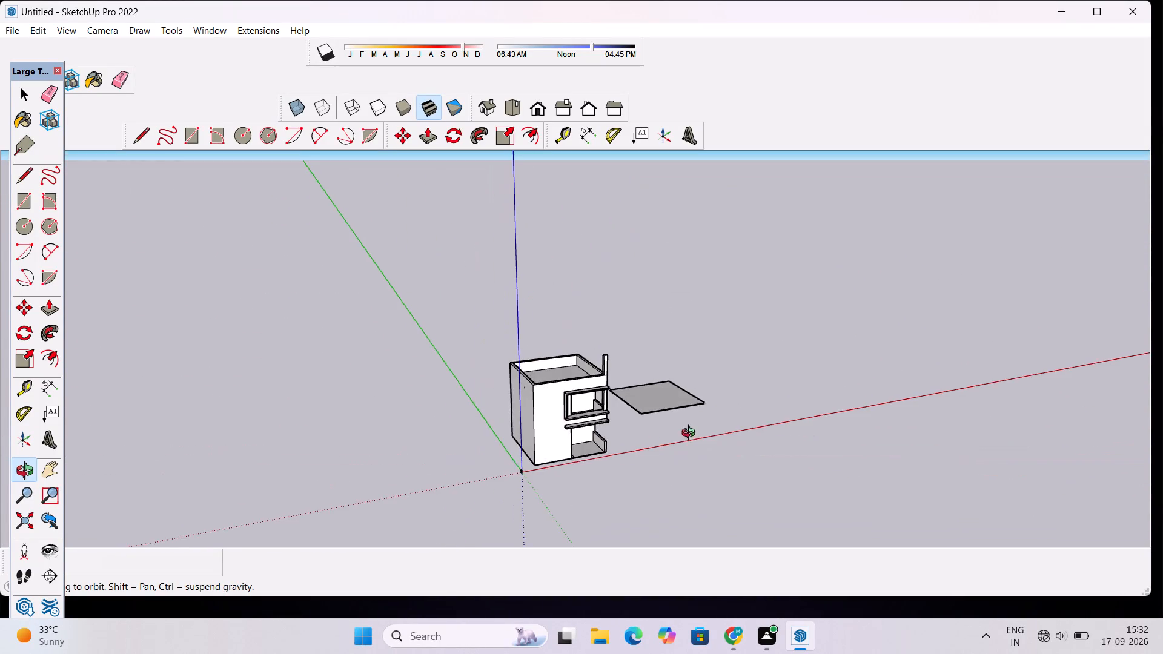
pyautogui.scroll(8, 580, 437)
pyautogui.moveTo(613, 454); pyautogui.dragTo(532, 454)
pyautogui.moveTo(524, 445); pyautogui.dragTo(531, 401)
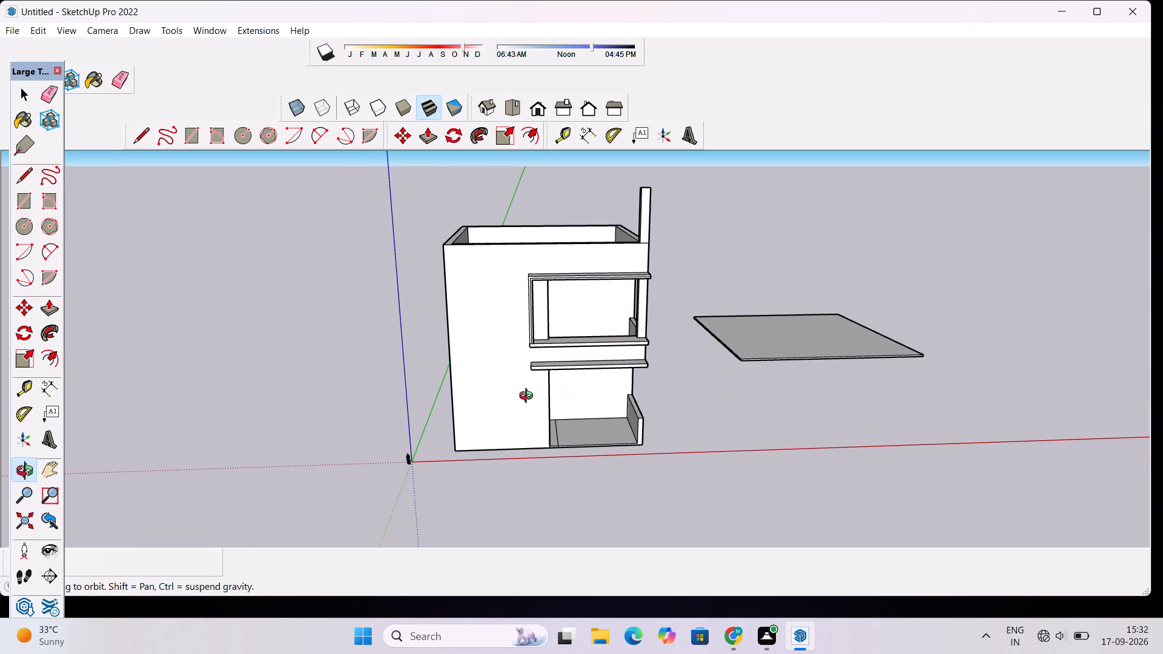
pyautogui.scroll(-2, 528, 397)
pyautogui.moveTo(524, 412); pyautogui.dragTo(526, 379)
# Place a horizontal guide on the front wall 53' above its base edge, level with the top of the lower ledge.
pyautogui.scroll(3, 526, 378)
pyautogui.moveTo(578, 395); pyautogui.dragTo(527, 415)
pyautogui.scroll(4, 517, 411)
pyautogui.keyDown('shift'); pyautogui.moveTo(517, 409); pyautogui.dragTo(535, 446); pyautogui.keyUp('shift')
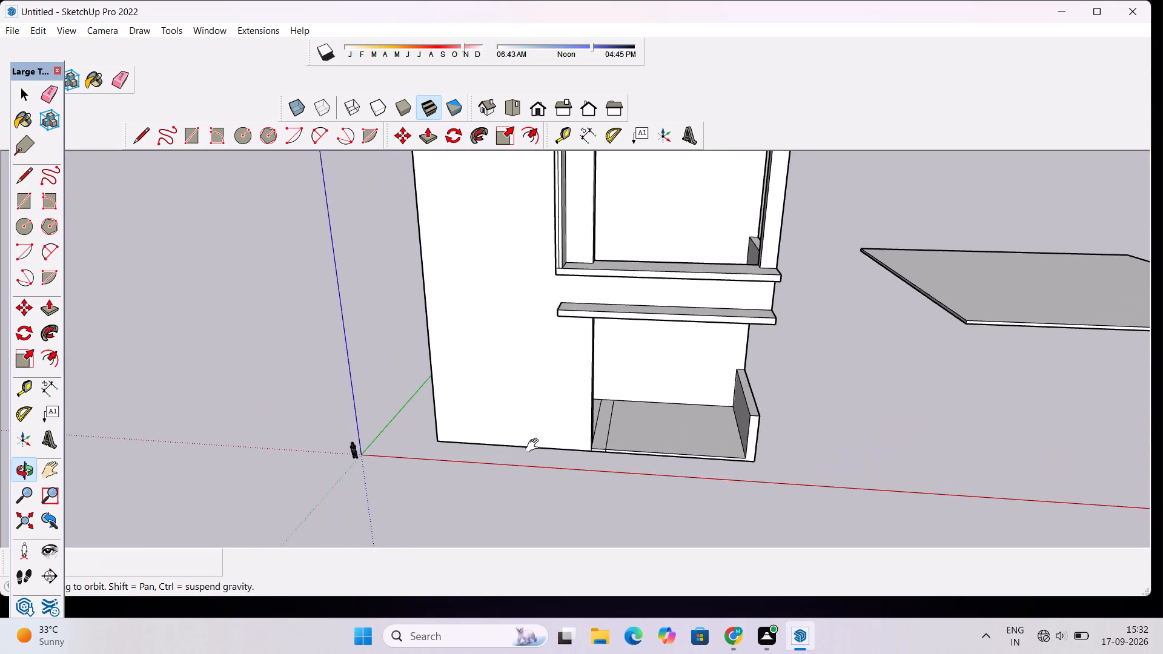
pyautogui.keyDown('shift'); pyautogui.scroll(3, 535, 445); pyautogui.keyUp('shift')
pyautogui.scroll(5, 618, 461)
pyautogui.moveTo(471, 419); pyautogui.dragTo(480, 428)
pyautogui.scroll(-5, 480, 428)
pyautogui.keyDown('shift'); pyautogui.moveTo(484, 405); pyautogui.dragTo(498, 418); pyautogui.keyUp('shift')
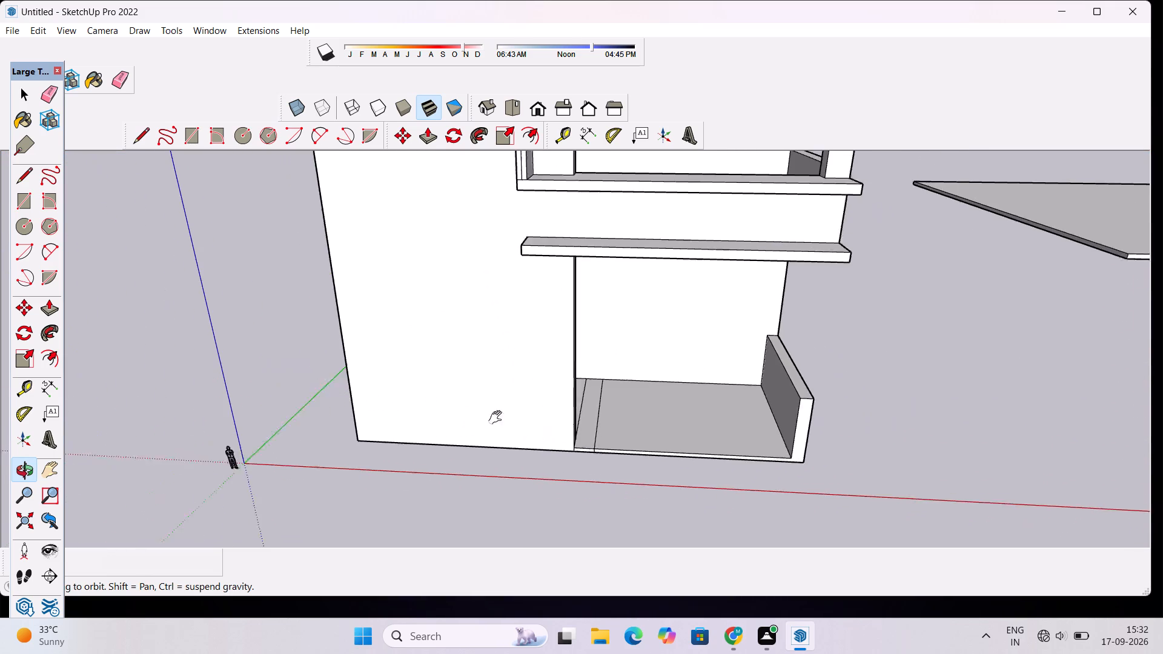
pyautogui.keyDown('shift'); pyautogui.moveTo(498, 418); pyautogui.dragTo(507, 432); pyautogui.keyUp('shift')
pyautogui.keyDown('shift'); pyautogui.moveTo(507, 432); pyautogui.dragTo(522, 451); pyautogui.keyUp('shift')
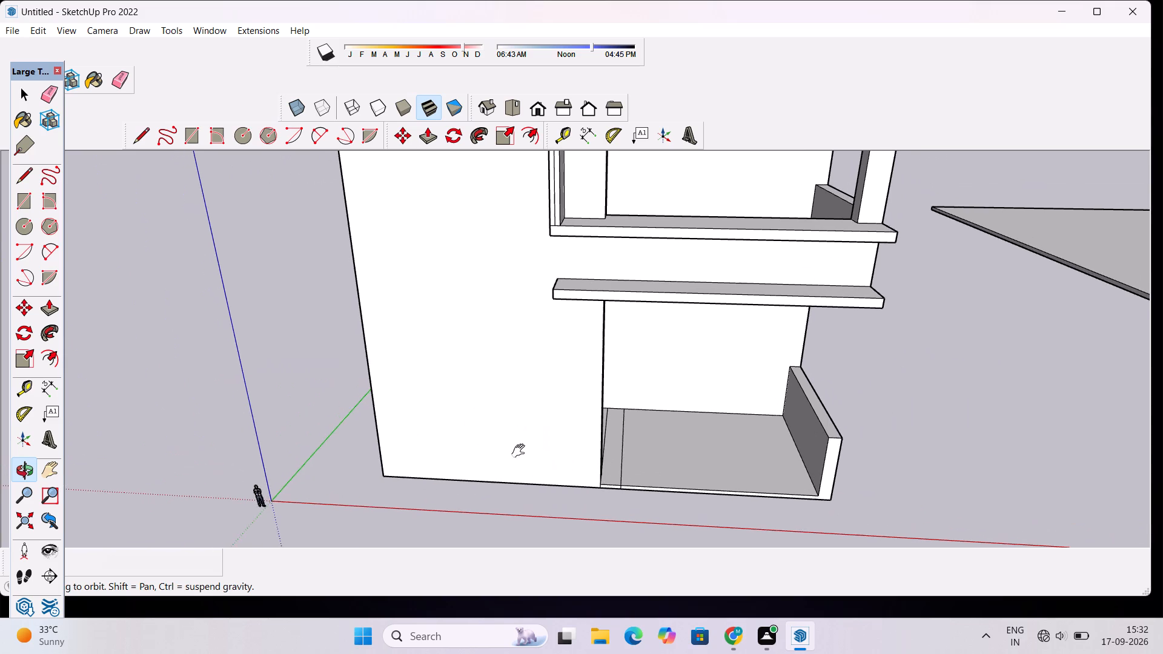
pyautogui.scroll(1, 518, 449)
pyautogui.keyDown('shift'); pyautogui.moveTo(517, 446); pyautogui.dragTo(520, 456); pyautogui.keyUp('shift')
pyautogui.press('t')
pyautogui.scroll(2, 500, 480)
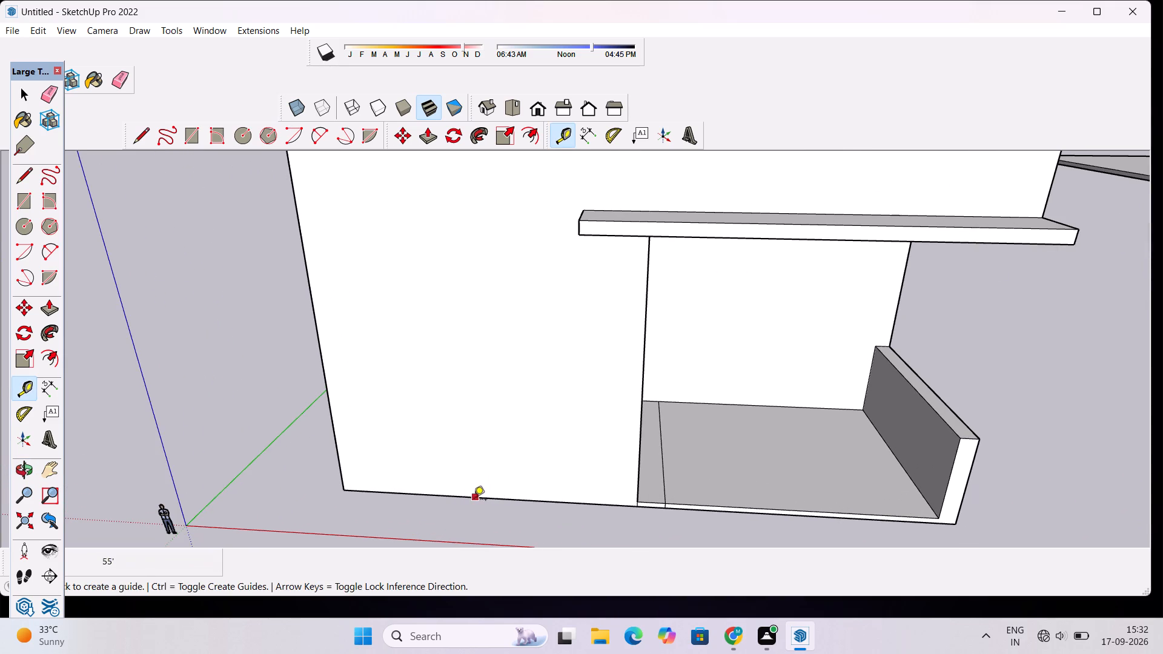
pyautogui.click(489, 498)
pyautogui.scroll(-6, 493, 454)
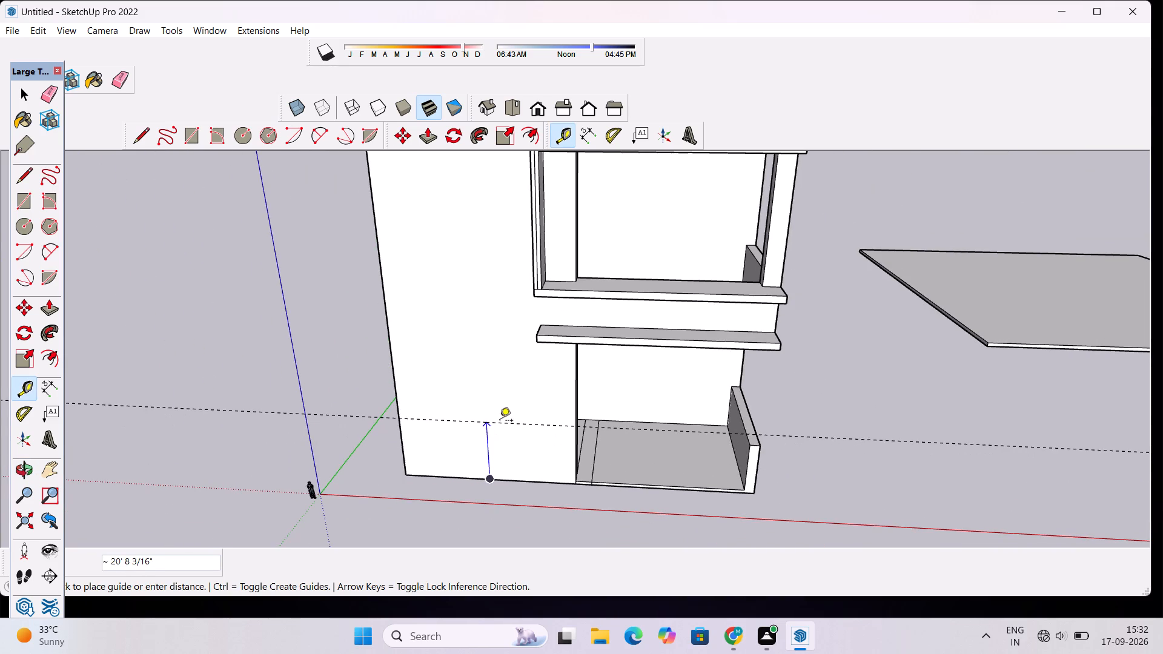
pyautogui.scroll(2, 506, 409)
pyautogui.scroll(1, 504, 342)
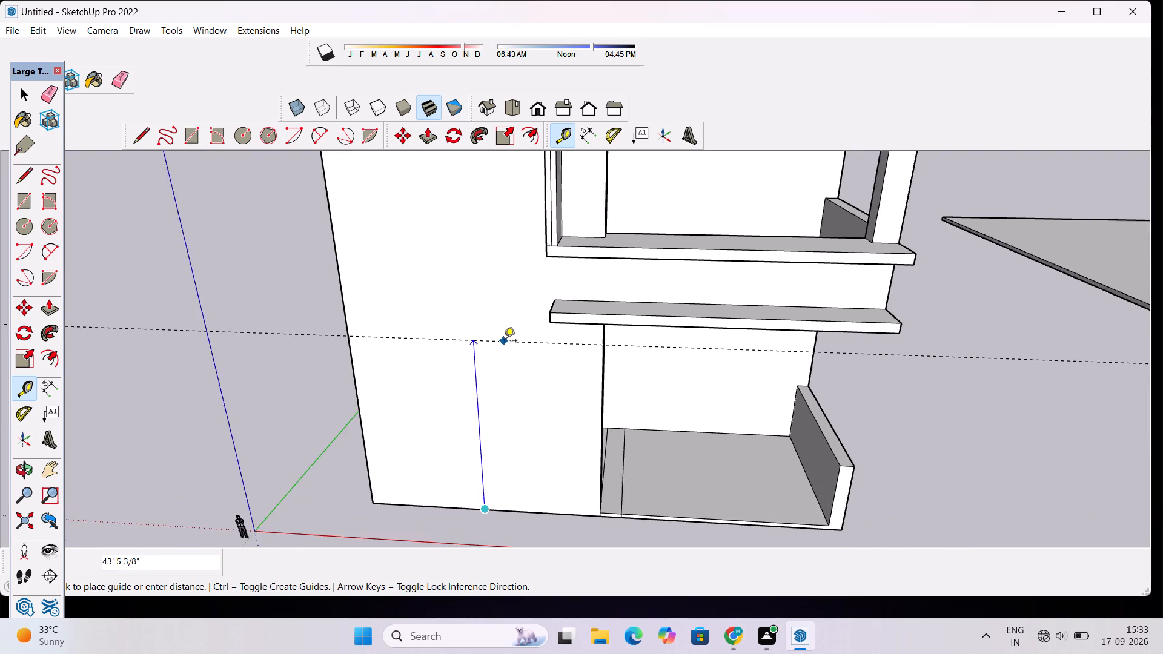
pyautogui.scroll(2, 504, 342)
pyautogui.click(571, 292)
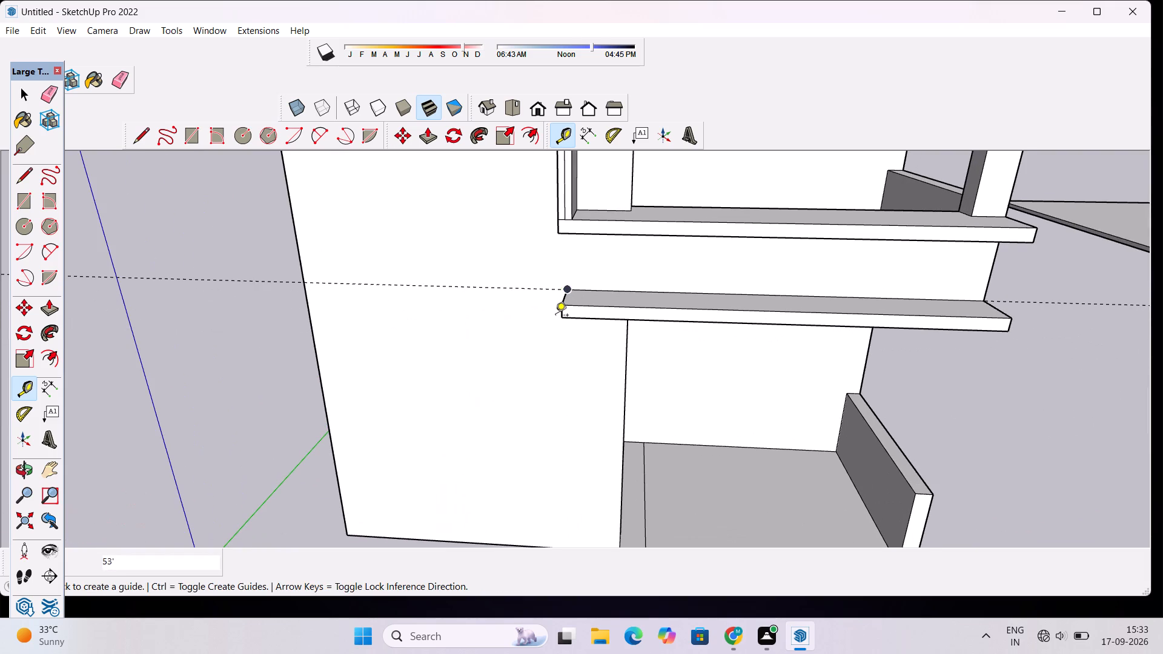
# Place a second horizontal guide 2' below the first, level with the bottom of the lower ledge.
pyautogui.press('o')
pyautogui.moveTo(513, 429); pyautogui.dragTo(516, 365)
pyautogui.scroll(-4, 516, 365)
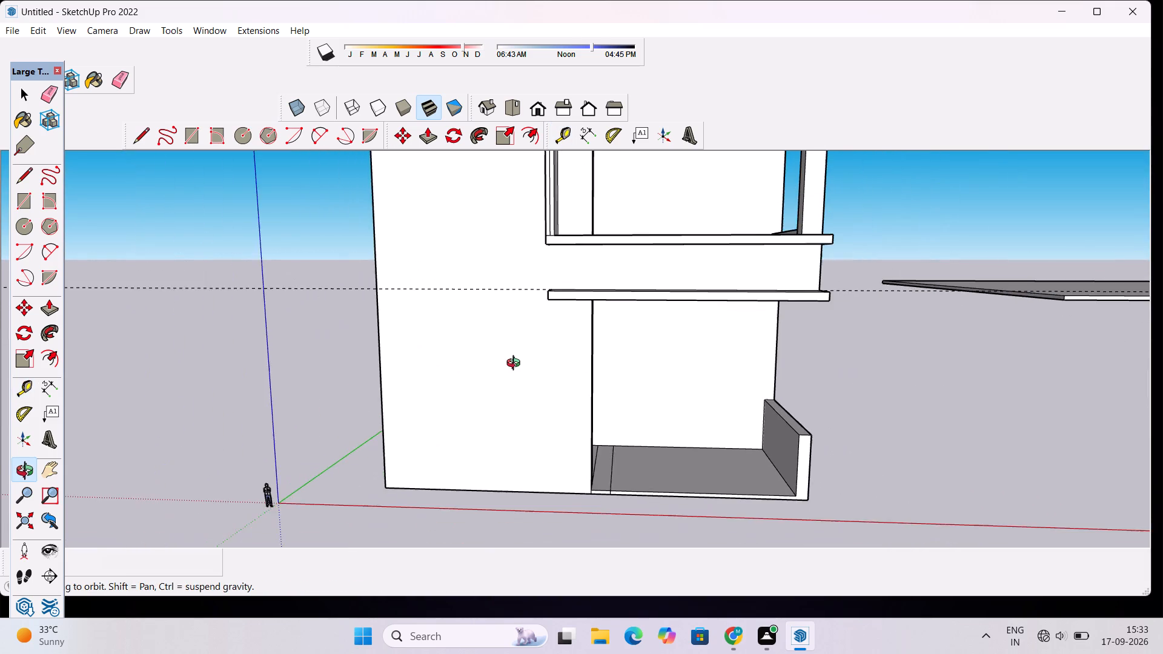
pyautogui.keyDown('shift'); pyautogui.moveTo(542, 360); pyautogui.dragTo(554, 394); pyautogui.keyUp('shift')
pyautogui.scroll(3, 516, 386)
pyautogui.moveTo(516, 378); pyautogui.dragTo(526, 358)
pyautogui.keyDown('shift'); pyautogui.moveTo(526, 357); pyautogui.dragTo(543, 381); pyautogui.keyUp('shift')
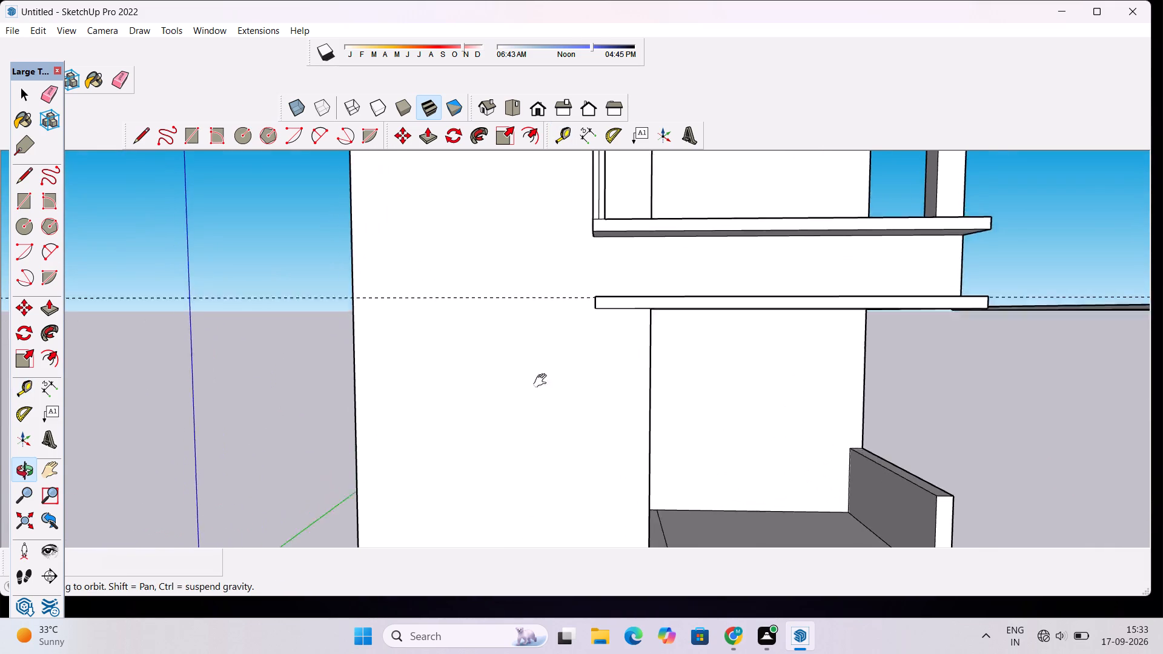
pyautogui.keyDown('shift'); pyautogui.moveTo(543, 381); pyautogui.dragTo(548, 392); pyautogui.keyUp('shift')
pyautogui.press('t')
pyautogui.scroll(1, 548, 392)
pyautogui.click(533, 317)
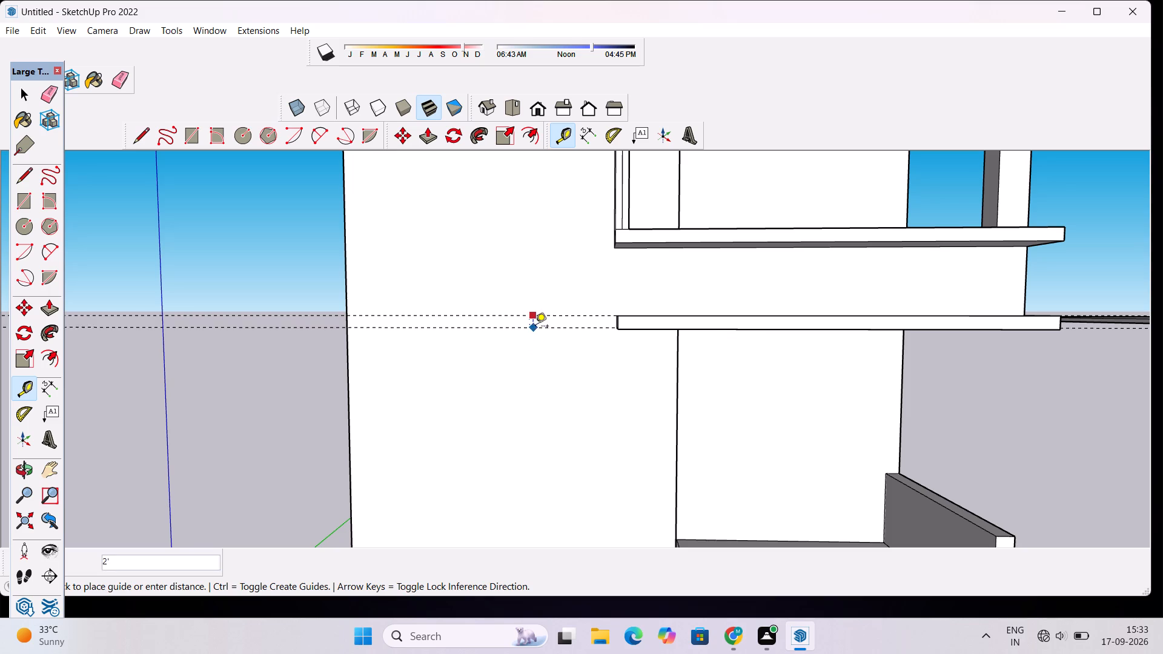
pyautogui.scroll(9, 613, 327)
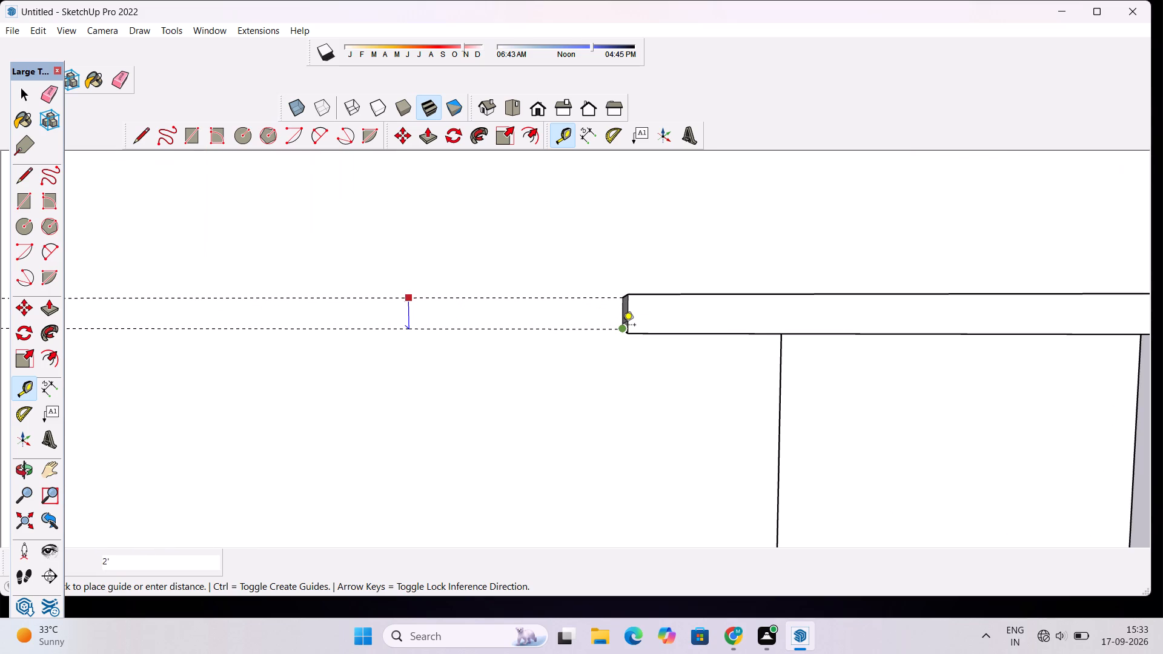
pyautogui.click(623, 326)
pyautogui.scroll(-10, 502, 349)
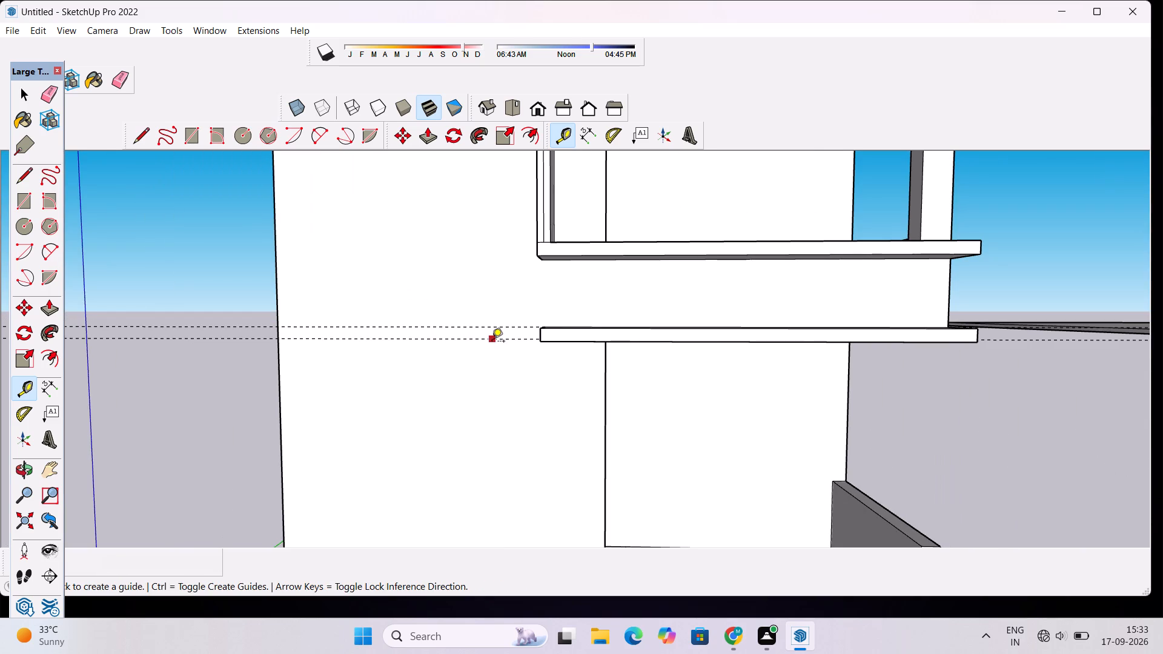
# Draw two 45' lines along the guides between the front wall's outer corner and the lower ledge's end, outlining a band.
pyautogui.press('l')
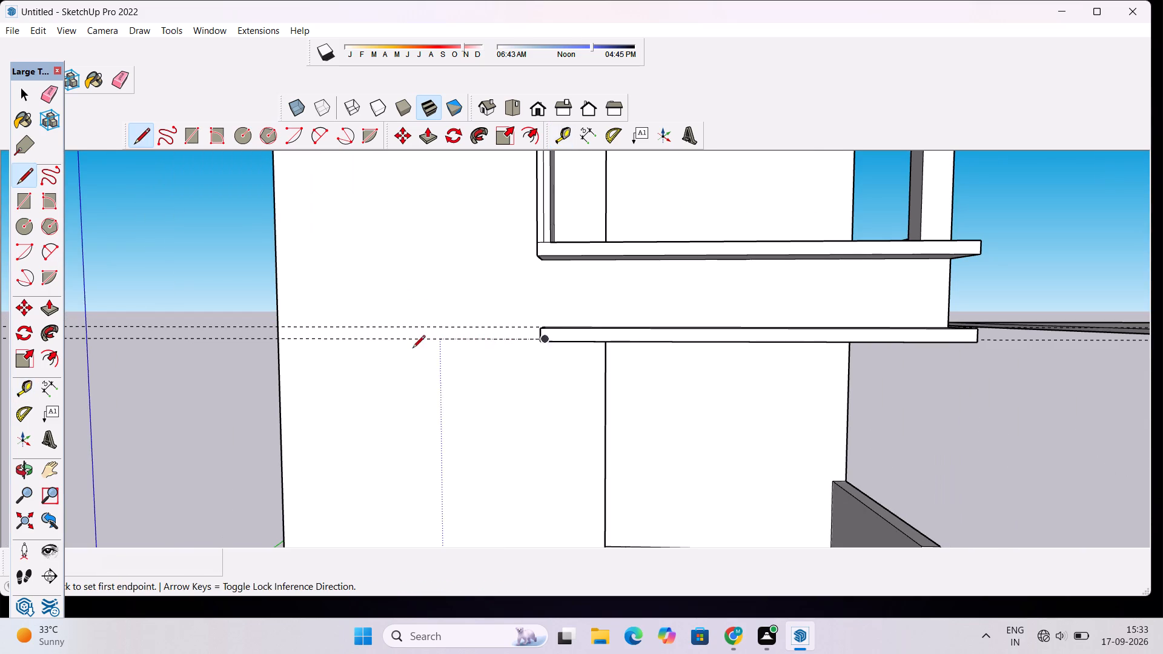
pyautogui.scroll(-10, 295, 332)
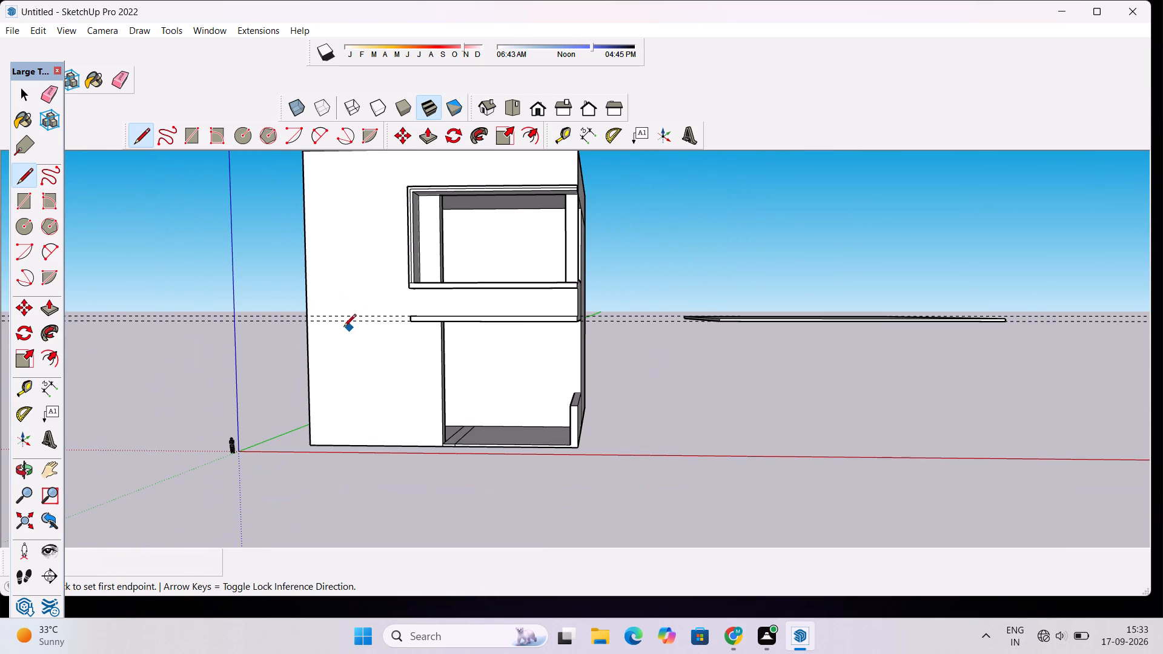
pyautogui.scroll(13, 314, 315)
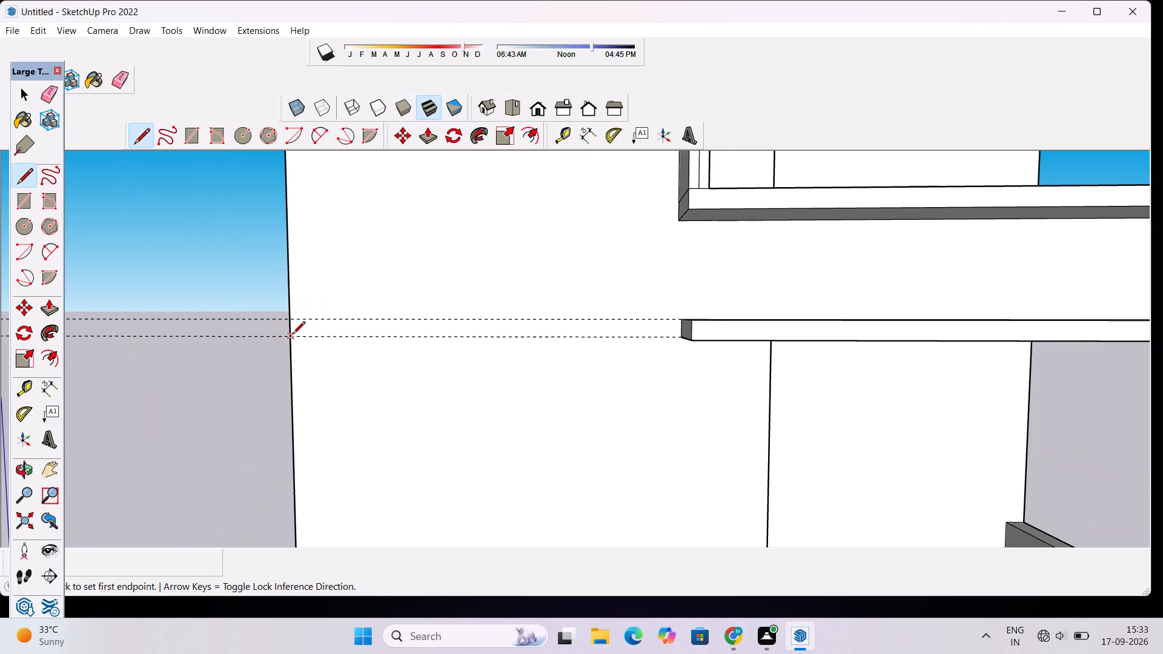
pyautogui.click(288, 339)
pyautogui.scroll(8, 678, 341)
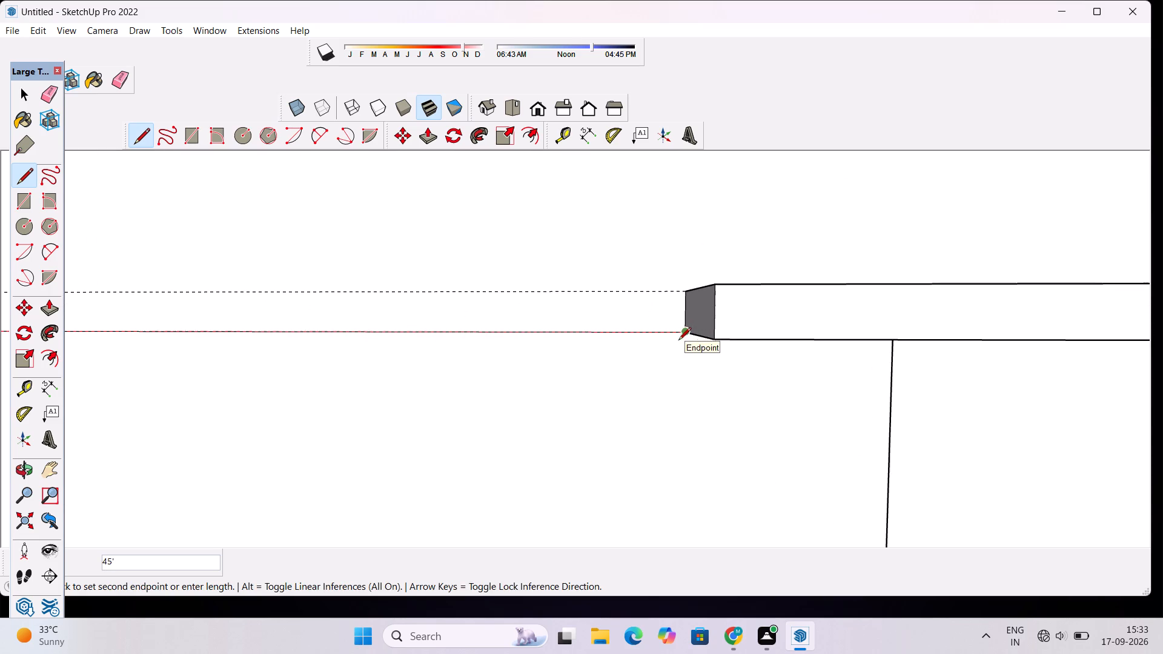
pyautogui.click(687, 332)
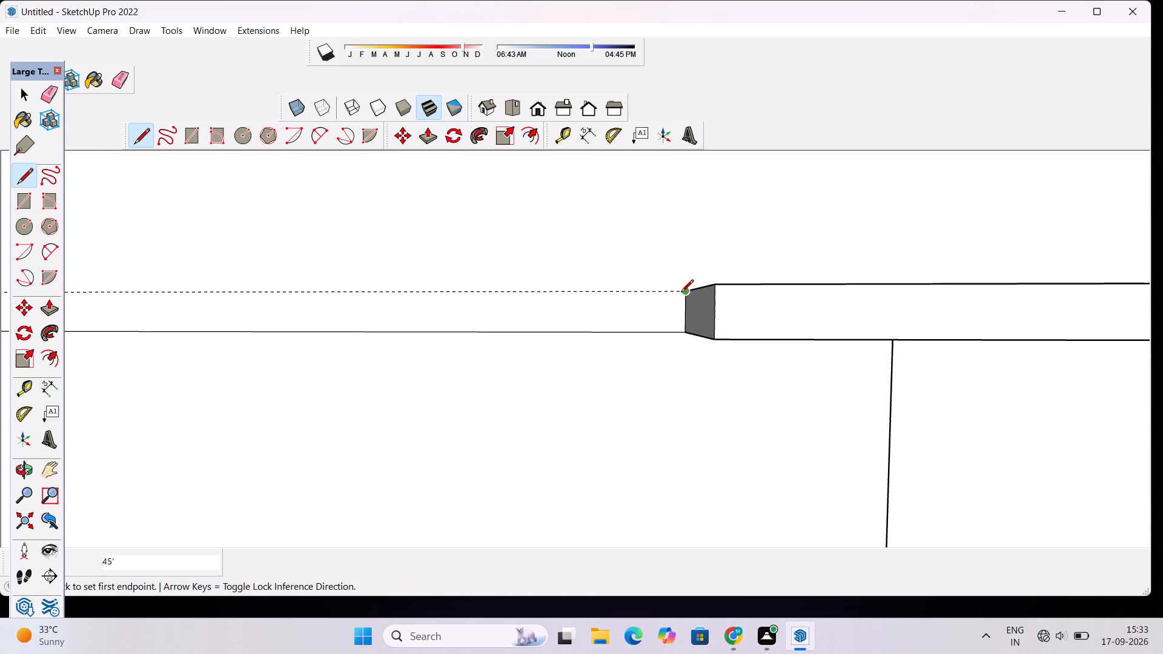
pyautogui.click(683, 294)
pyautogui.scroll(-6, 719, 454)
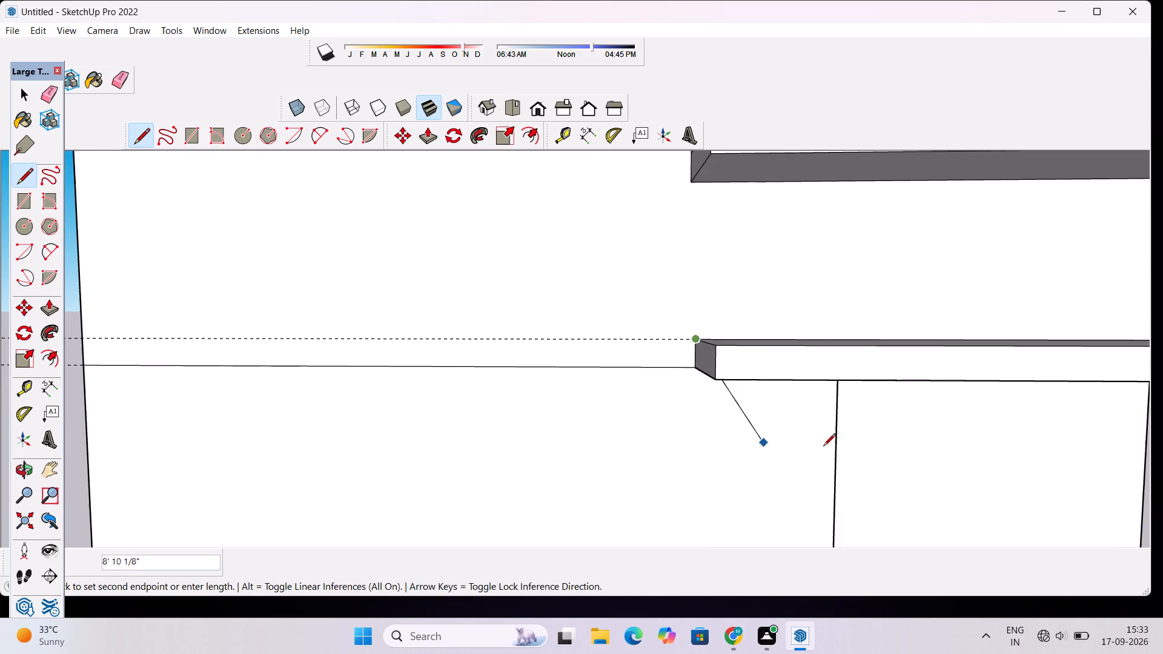
pyautogui.scroll(-6, 823, 447)
pyautogui.scroll(6, 626, 432)
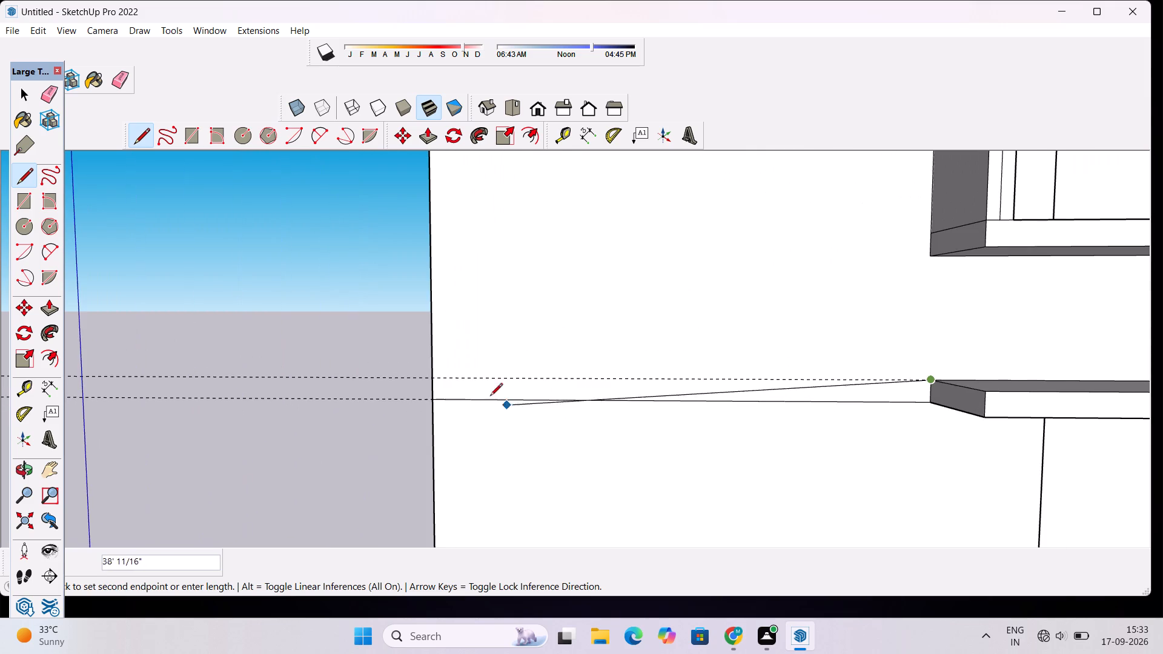
pyautogui.click(430, 378)
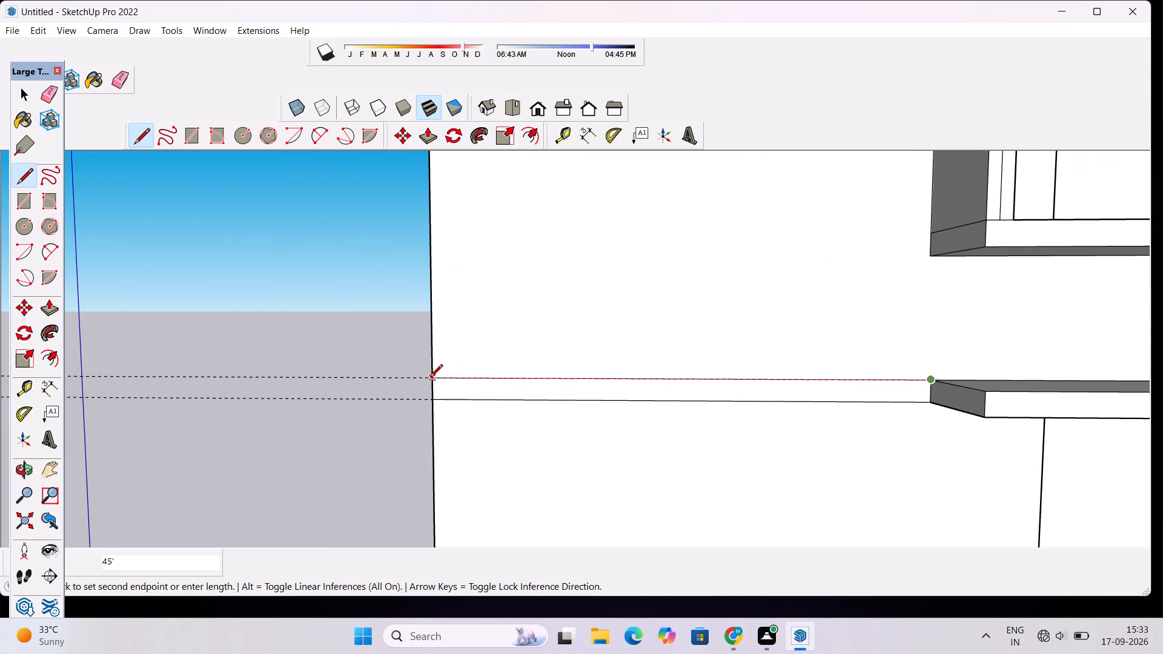
# Erase both horizontal guides beside the front wall.
pyautogui.press('space')
pyautogui.write('e')
pyautogui.moveTo(348, 370); pyautogui.dragTo(344, 400)
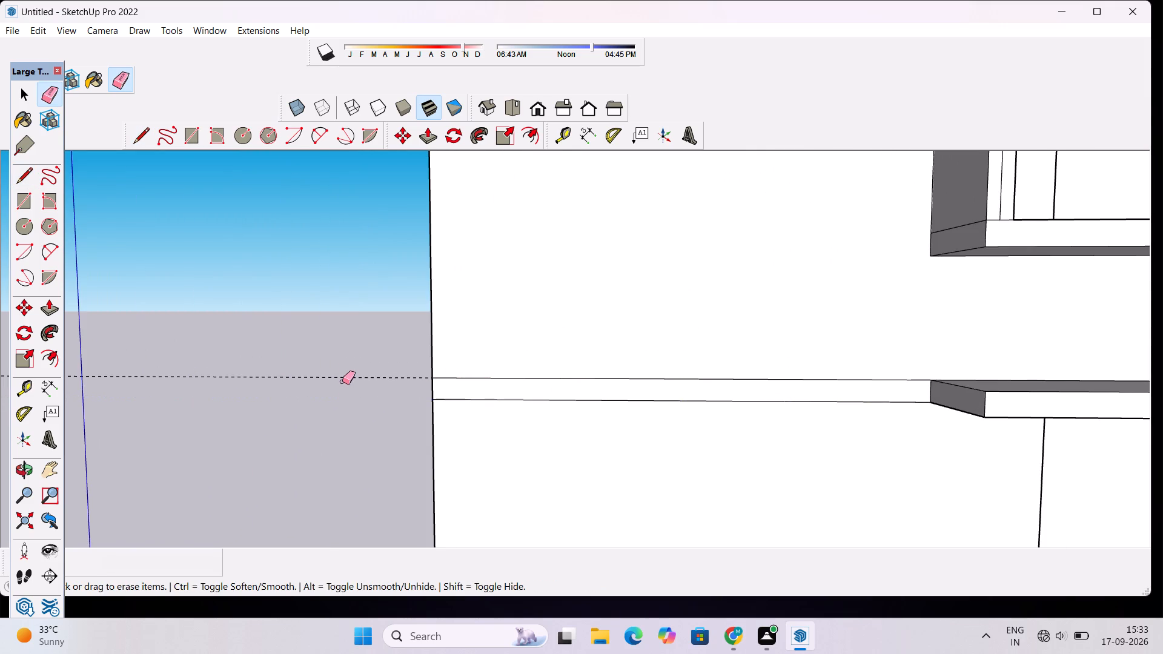
pyautogui.moveTo(342, 370); pyautogui.dragTo(342, 379)
# Examine the band outline, the ledges and the window frame from the front and both sides of the house.
pyautogui.press('o')
pyautogui.scroll(-7, 334, 389)
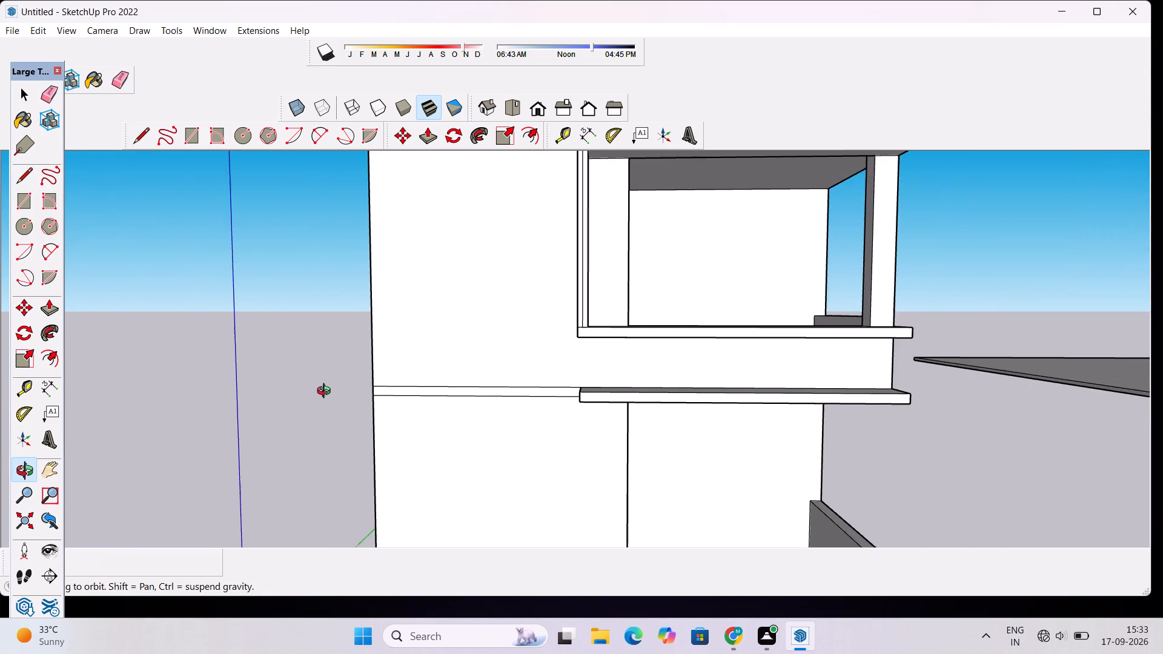
pyautogui.scroll(-1, 326, 392)
pyautogui.moveTo(335, 399); pyautogui.dragTo(339, 446)
pyautogui.scroll(-2, 339, 446)
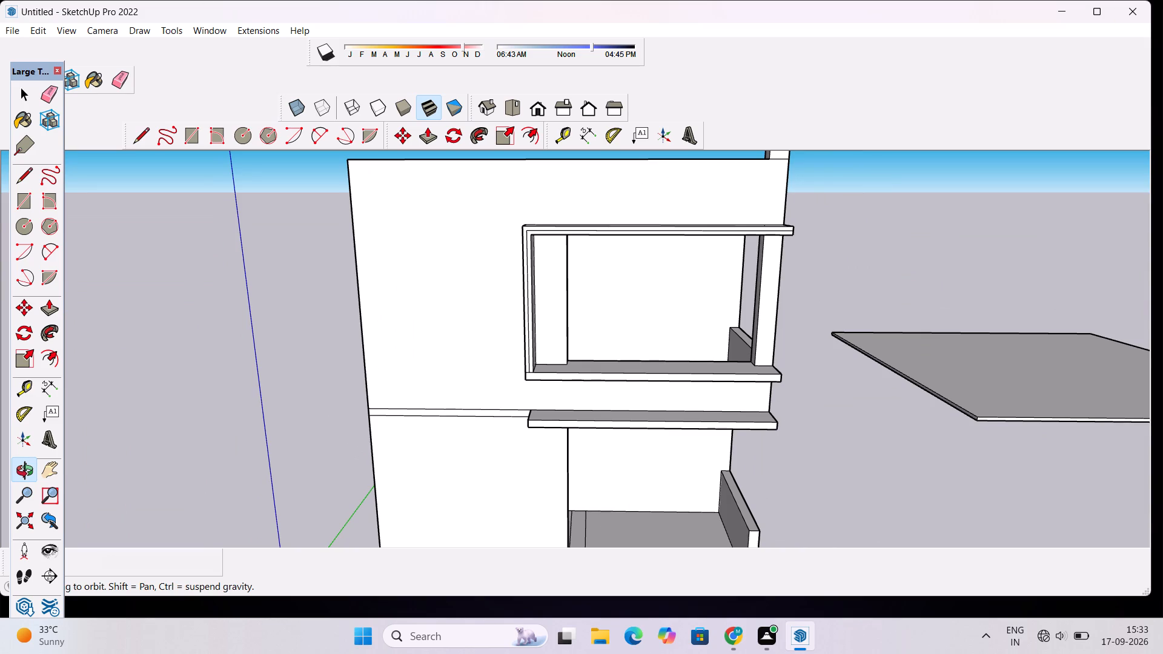
pyautogui.scroll(-2, 560, 340)
pyautogui.moveTo(516, 404); pyautogui.dragTo(543, 358)
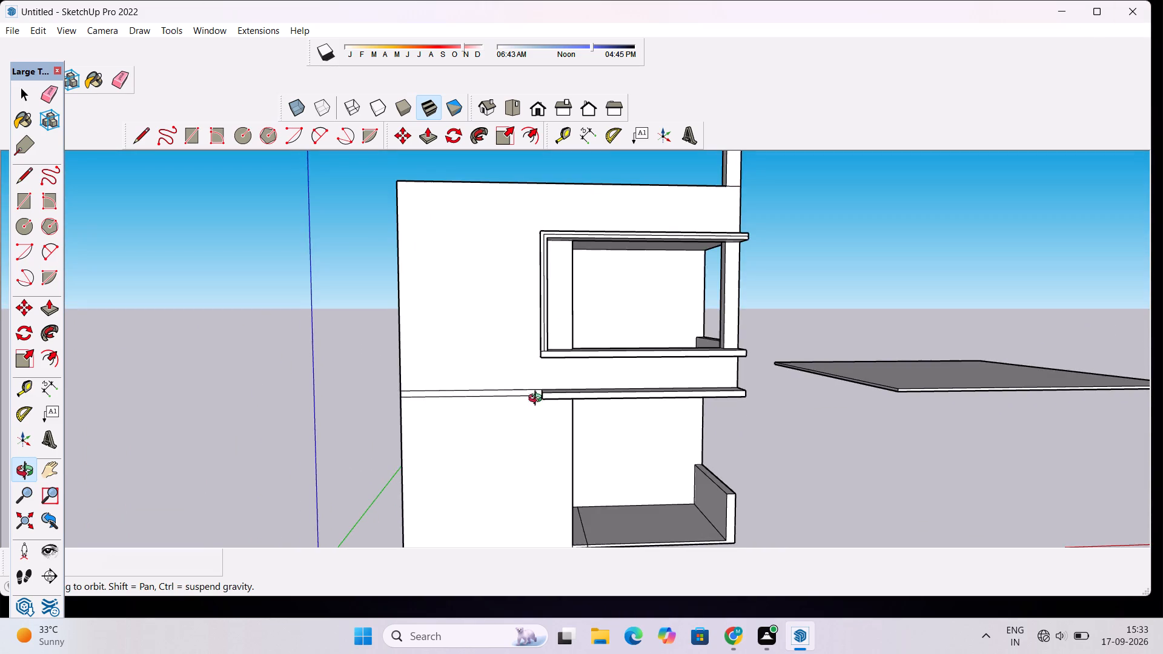
pyautogui.moveTo(538, 400); pyautogui.dragTo(532, 362)
pyautogui.scroll(-5, 540, 340)
pyautogui.moveTo(813, 340); pyautogui.dragTo(609, 400)
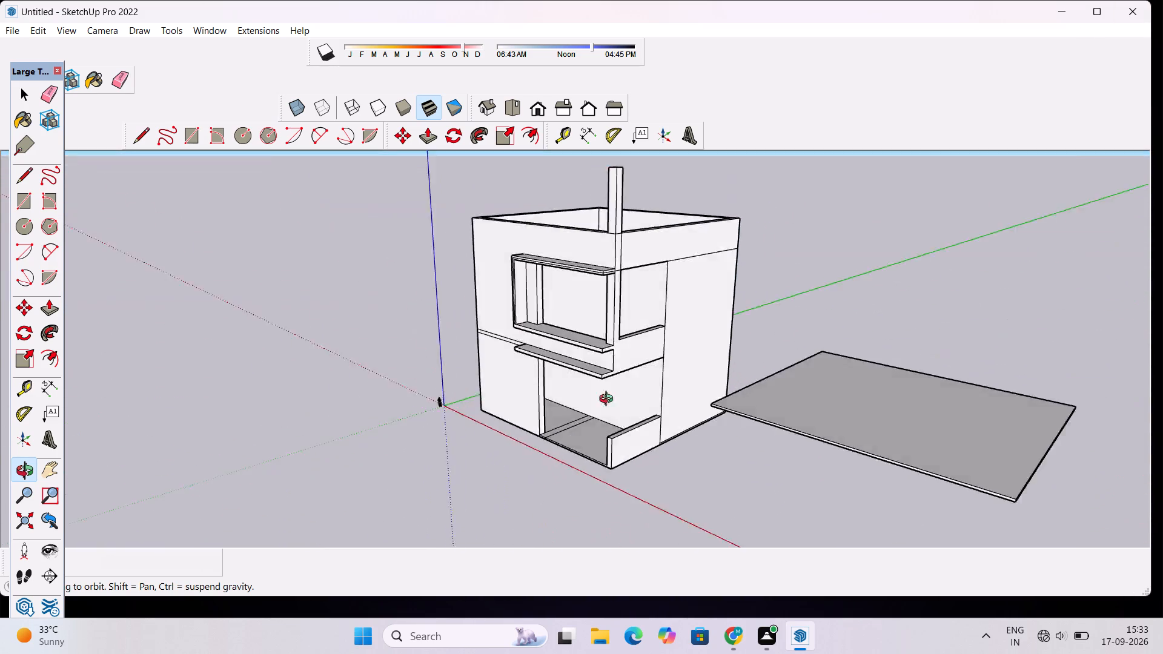
pyautogui.moveTo(609, 400); pyautogui.dragTo(468, 396)
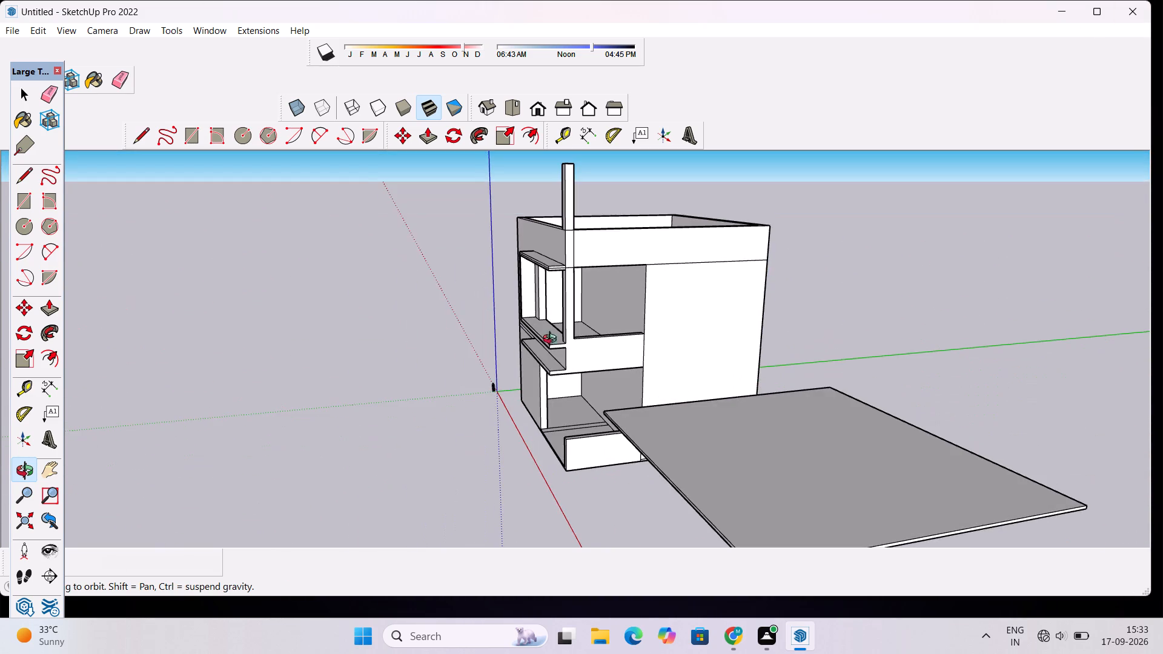
pyautogui.scroll(-3, 559, 334)
pyautogui.moveTo(548, 338); pyautogui.dragTo(789, 355)
pyautogui.scroll(4, 500, 306)
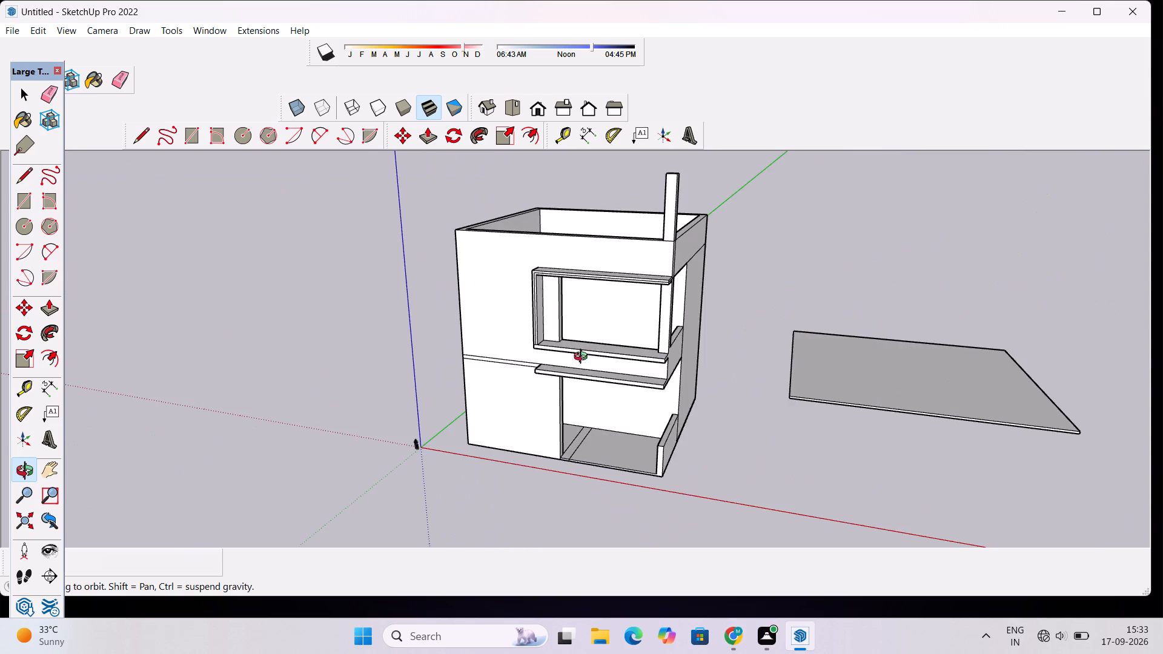
pyautogui.moveTo(583, 358); pyautogui.dragTo(832, 327)
pyautogui.moveTo(711, 326); pyautogui.dragTo(585, 372)
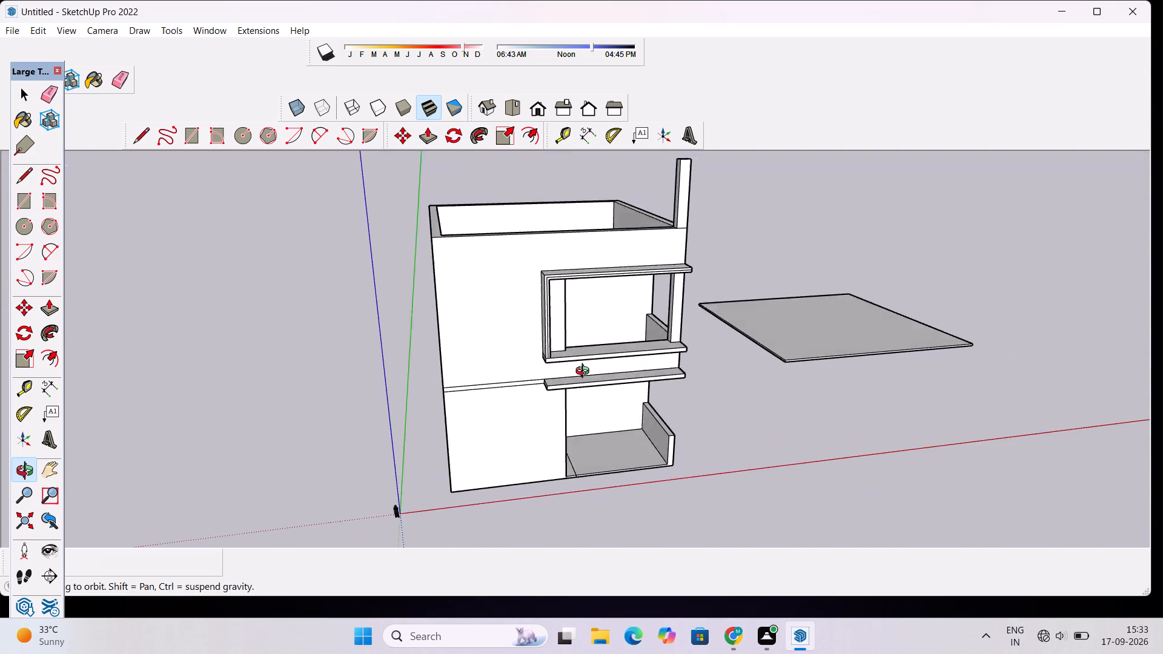
pyautogui.moveTo(585, 372); pyautogui.dragTo(583, 374)
pyautogui.moveTo(532, 393); pyautogui.dragTo(778, 353)
# Erase the stray edge crossing the lower part of the upper window frame's outer end face.
pyautogui.scroll(10, 628, 352)
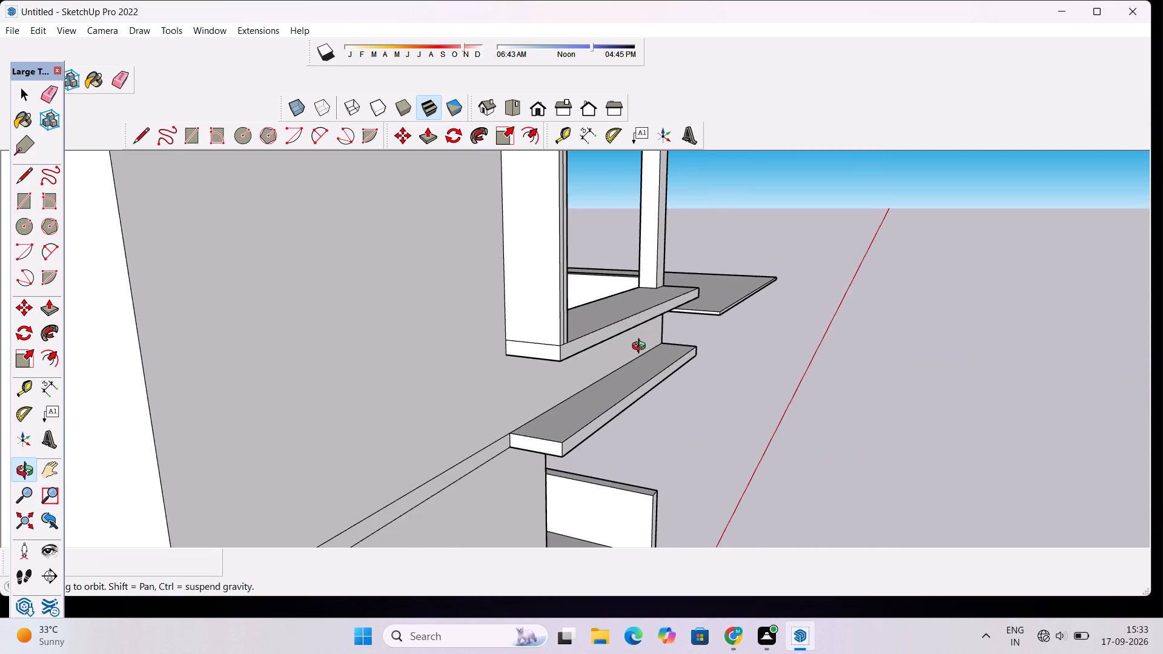
pyautogui.scroll(3, 641, 348)
pyautogui.press('e')
pyautogui.scroll(2, 435, 323)
pyautogui.moveTo(434, 323); pyautogui.dragTo(437, 345)
pyautogui.scroll(4, 562, 343)
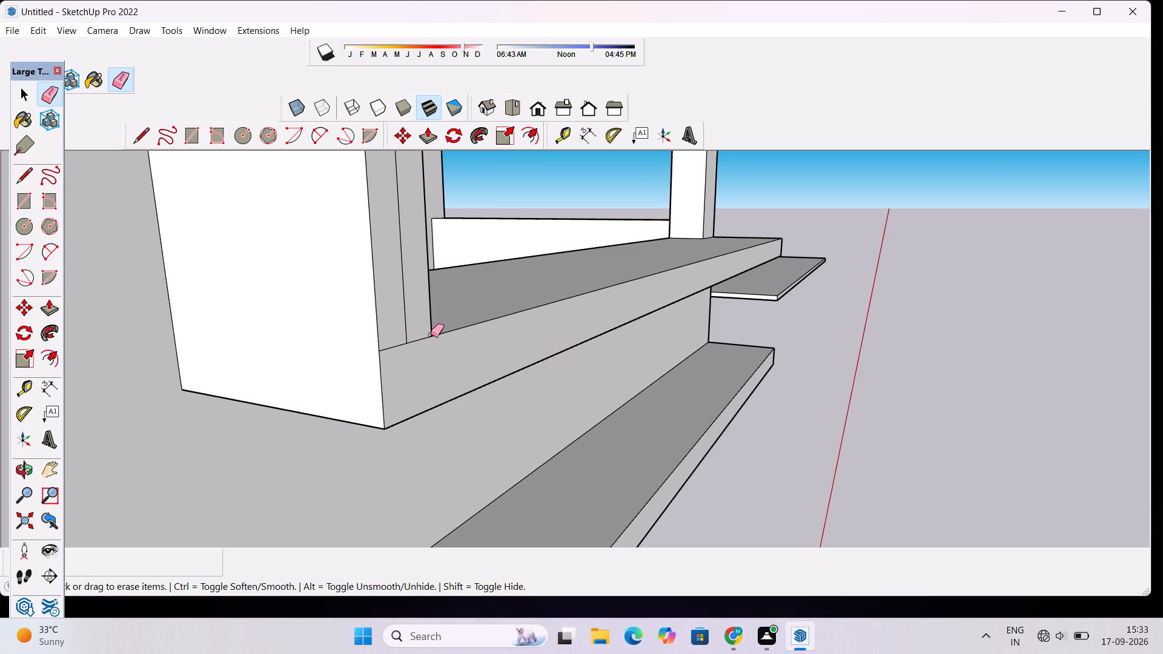
pyautogui.scroll(1, 429, 335)
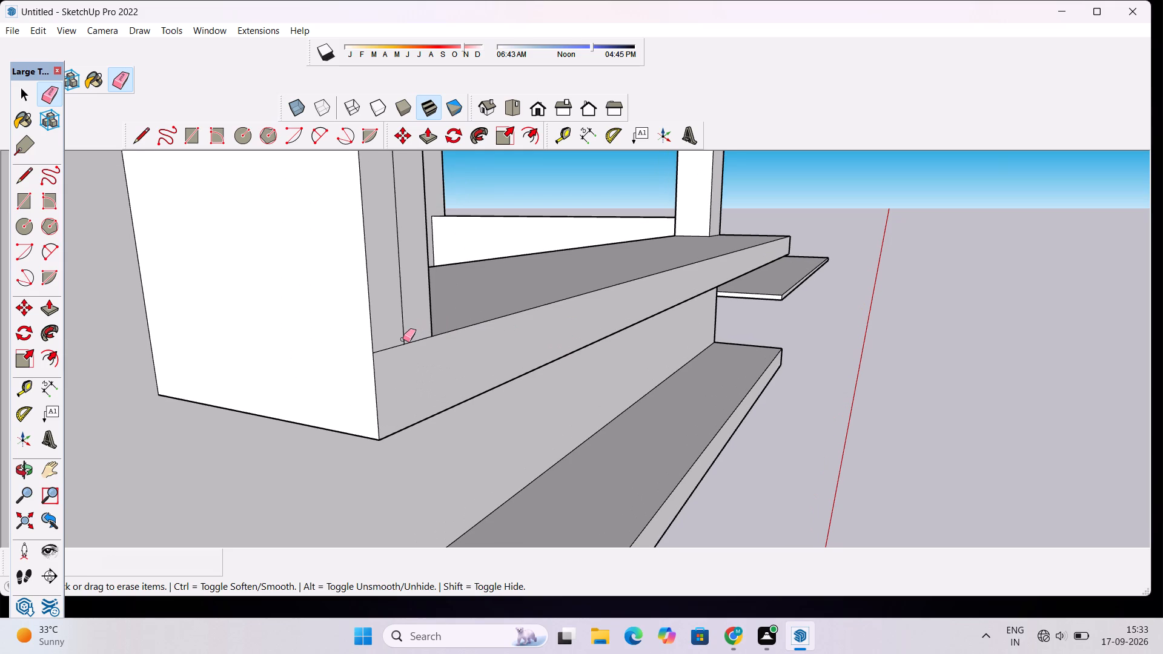
pyautogui.scroll(-6, 403, 339)
pyautogui.press('o')
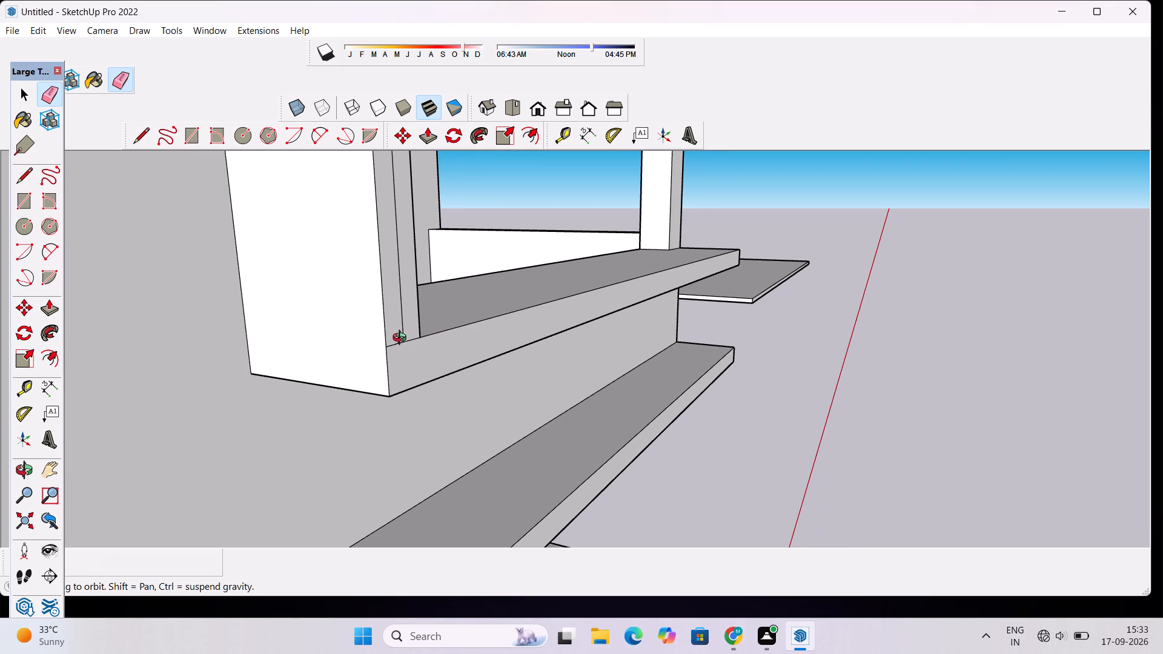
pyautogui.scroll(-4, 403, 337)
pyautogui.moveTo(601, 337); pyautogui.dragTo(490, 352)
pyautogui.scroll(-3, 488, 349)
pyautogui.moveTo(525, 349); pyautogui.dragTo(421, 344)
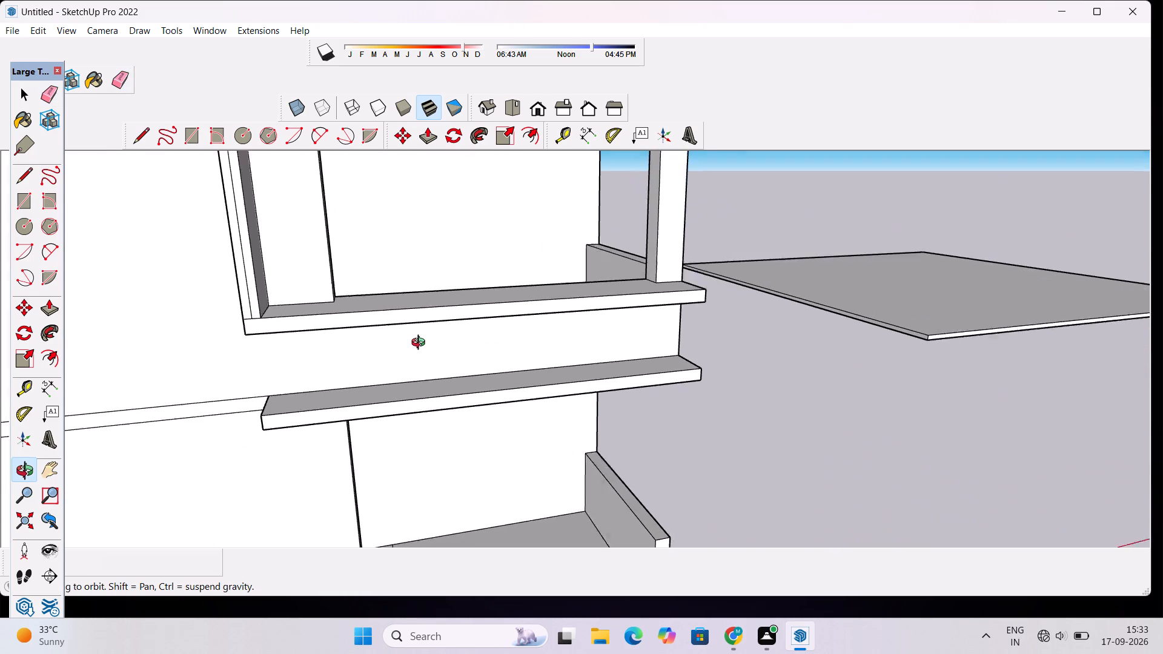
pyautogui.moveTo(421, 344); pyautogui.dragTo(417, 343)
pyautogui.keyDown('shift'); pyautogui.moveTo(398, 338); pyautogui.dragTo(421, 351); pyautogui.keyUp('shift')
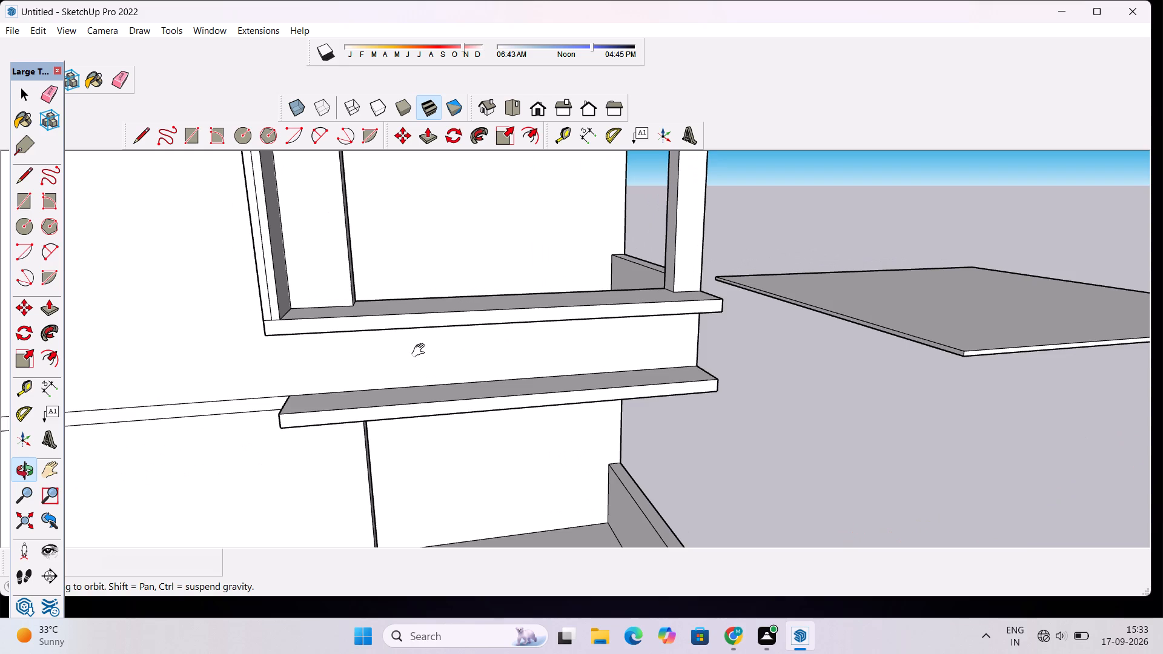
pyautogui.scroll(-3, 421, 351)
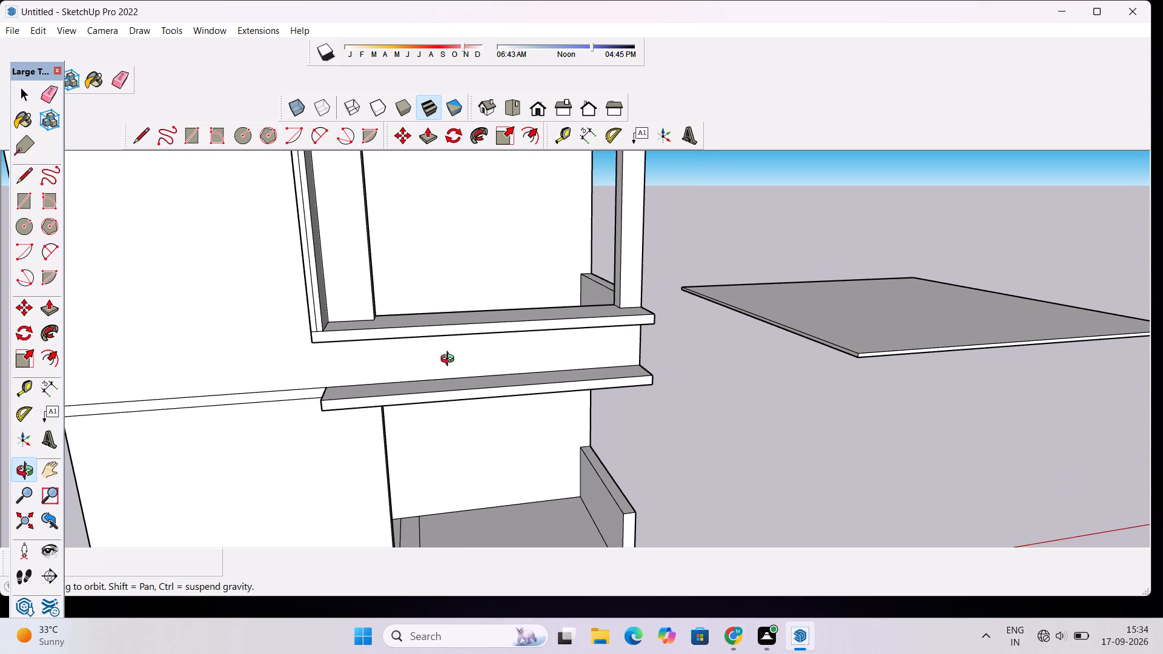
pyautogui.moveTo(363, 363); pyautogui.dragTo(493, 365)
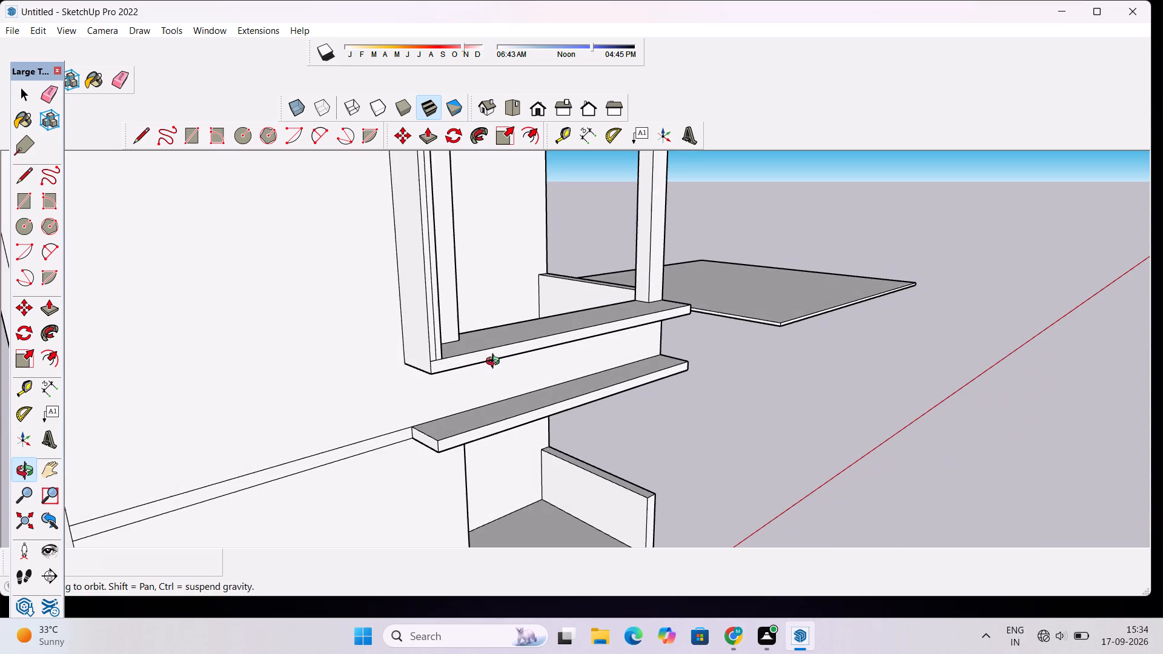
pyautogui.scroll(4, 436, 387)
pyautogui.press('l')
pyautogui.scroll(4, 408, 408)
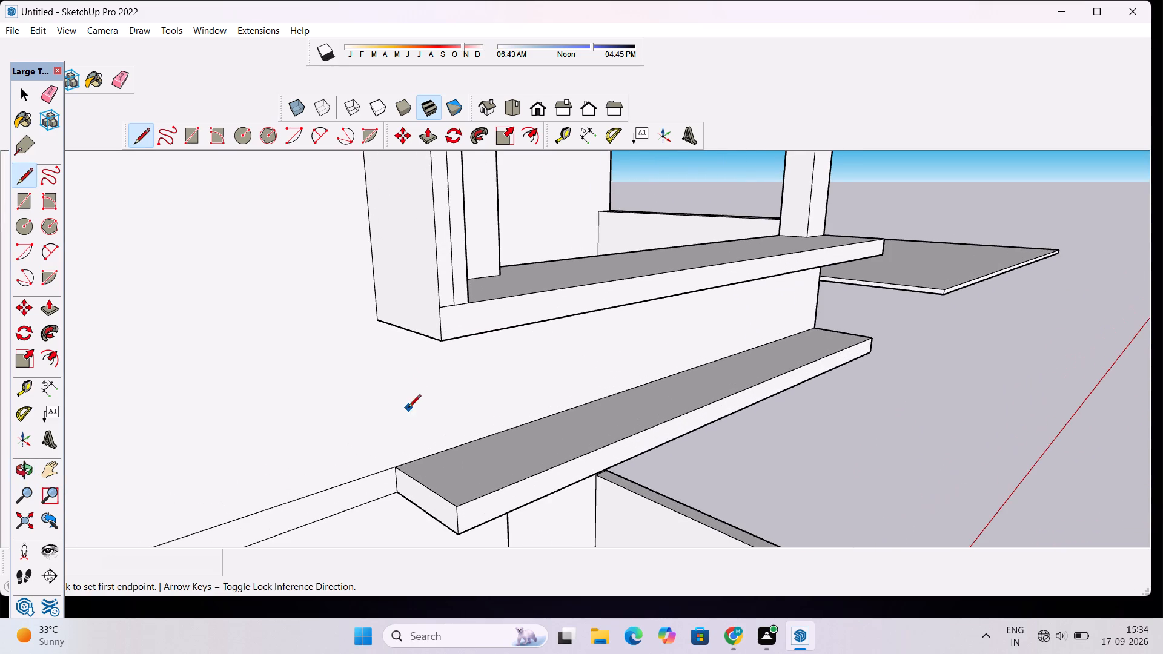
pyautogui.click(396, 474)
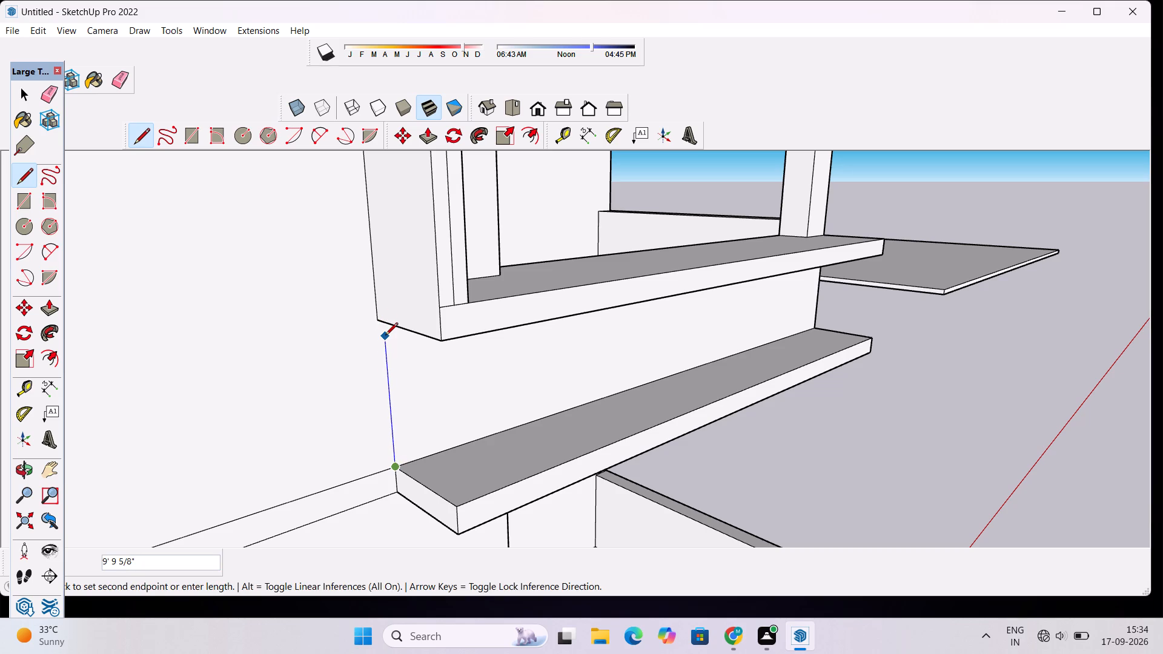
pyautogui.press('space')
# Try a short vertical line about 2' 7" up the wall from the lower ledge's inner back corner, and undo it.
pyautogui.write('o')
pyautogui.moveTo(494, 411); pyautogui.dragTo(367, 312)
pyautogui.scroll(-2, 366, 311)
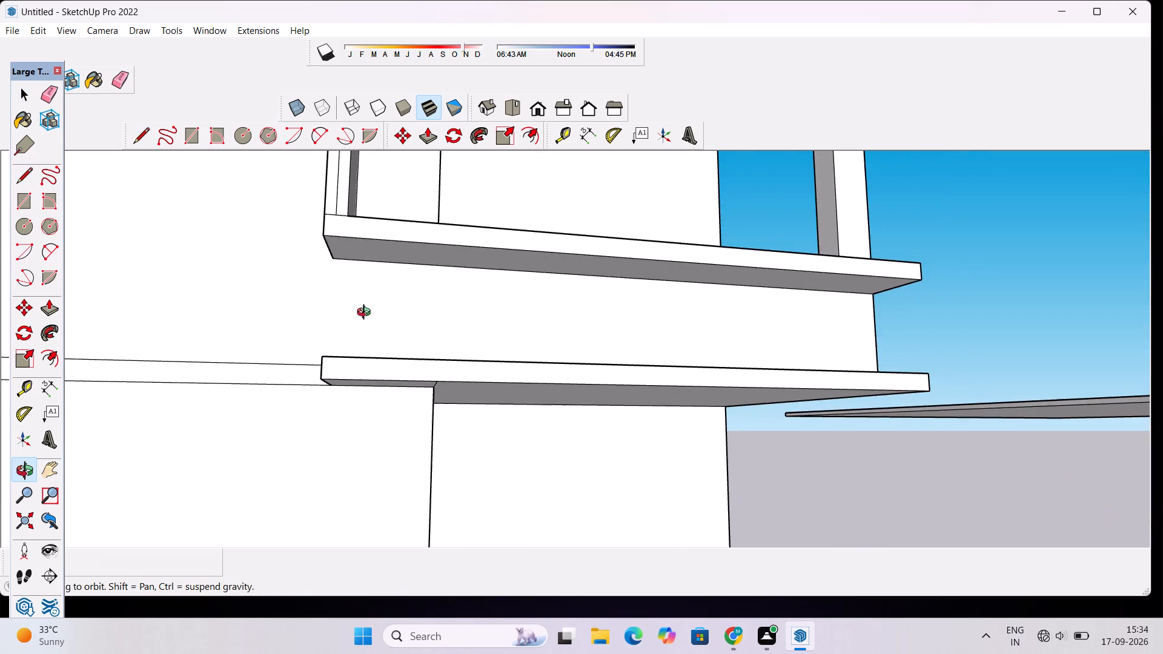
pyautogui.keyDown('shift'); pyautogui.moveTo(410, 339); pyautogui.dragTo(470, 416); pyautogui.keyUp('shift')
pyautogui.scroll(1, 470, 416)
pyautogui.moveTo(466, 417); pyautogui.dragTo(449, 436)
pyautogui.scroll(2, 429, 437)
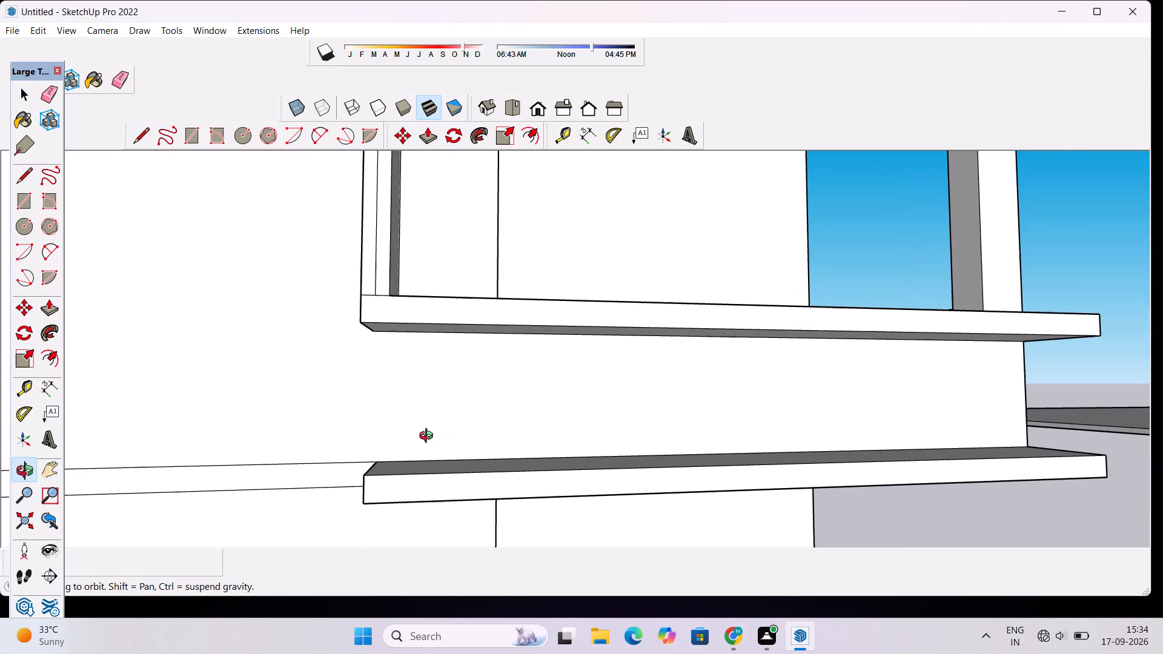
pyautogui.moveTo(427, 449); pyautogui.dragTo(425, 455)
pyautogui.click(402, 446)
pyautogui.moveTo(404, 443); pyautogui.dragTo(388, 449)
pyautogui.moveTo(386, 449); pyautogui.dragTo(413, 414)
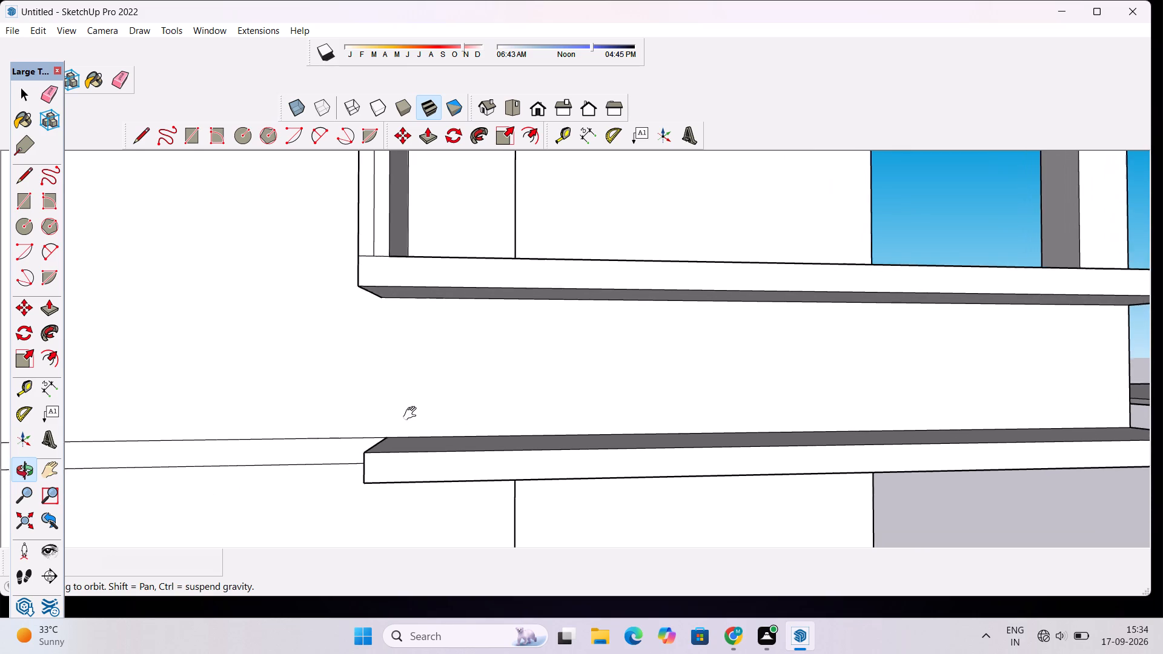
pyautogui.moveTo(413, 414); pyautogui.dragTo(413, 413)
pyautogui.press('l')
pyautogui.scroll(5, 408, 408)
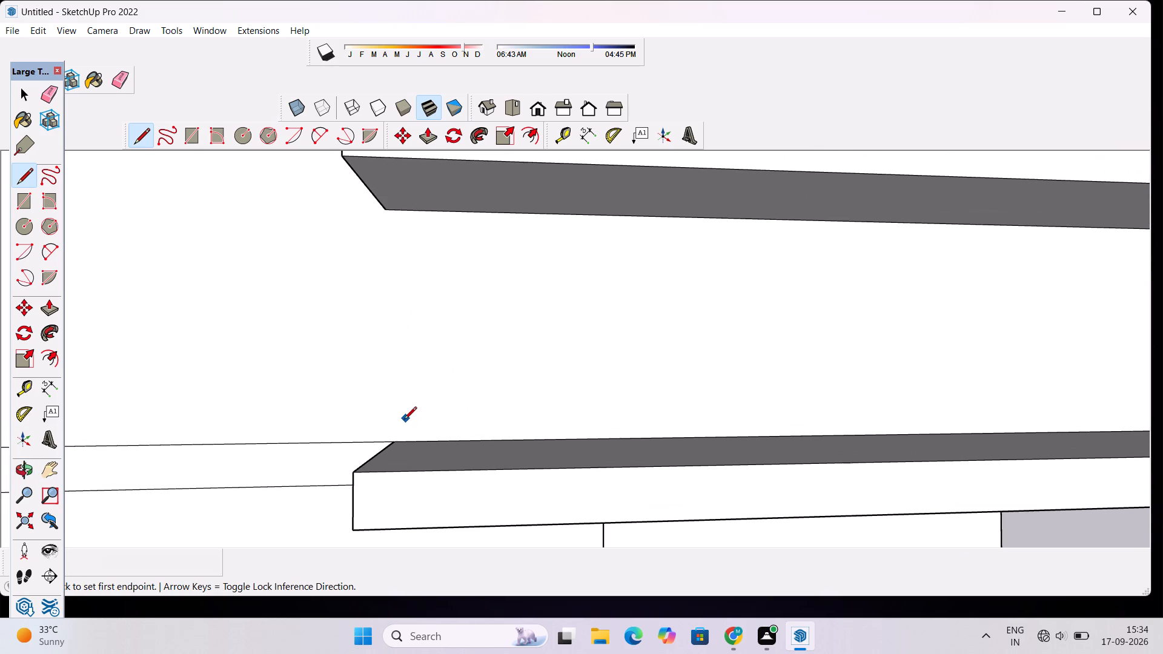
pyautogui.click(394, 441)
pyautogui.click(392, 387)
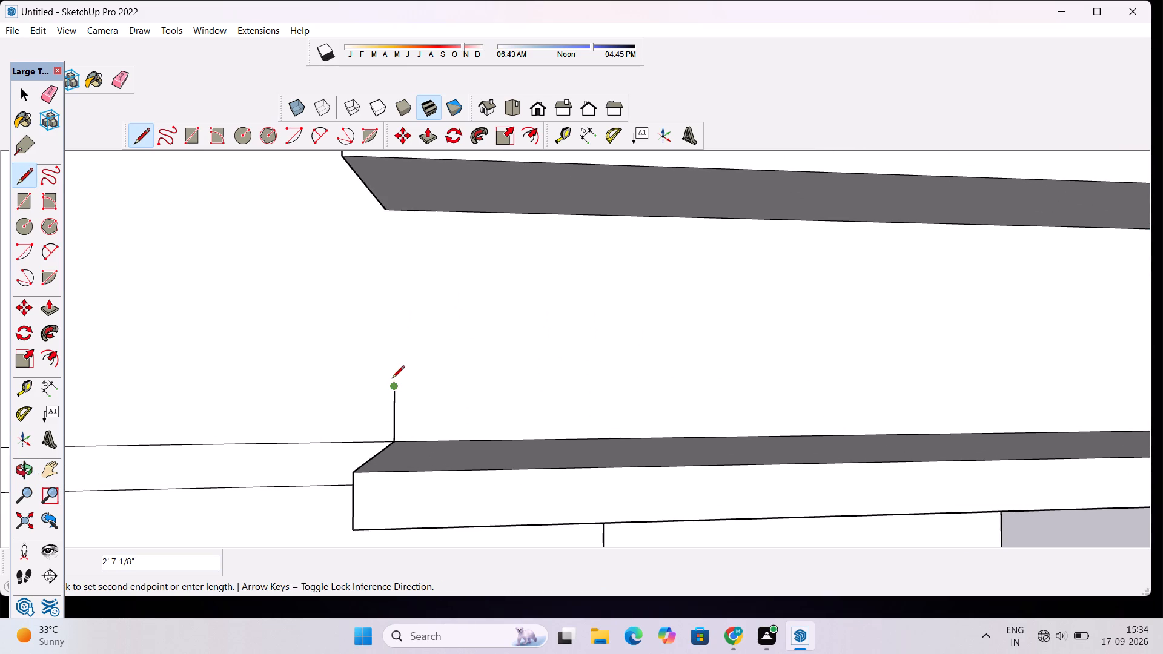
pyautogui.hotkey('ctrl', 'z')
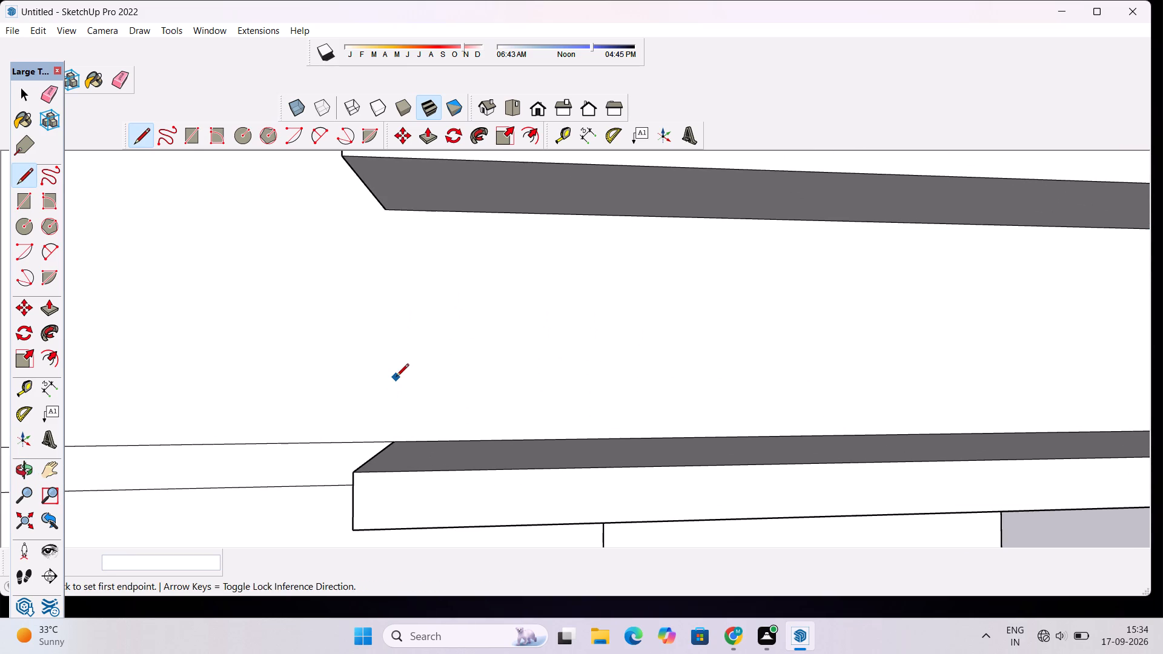
# Draw an 11' vertical line on the wall from the lower ledge's inner back corner up to the upper ledge's underside.
pyautogui.press('l')
pyautogui.click(393, 445)
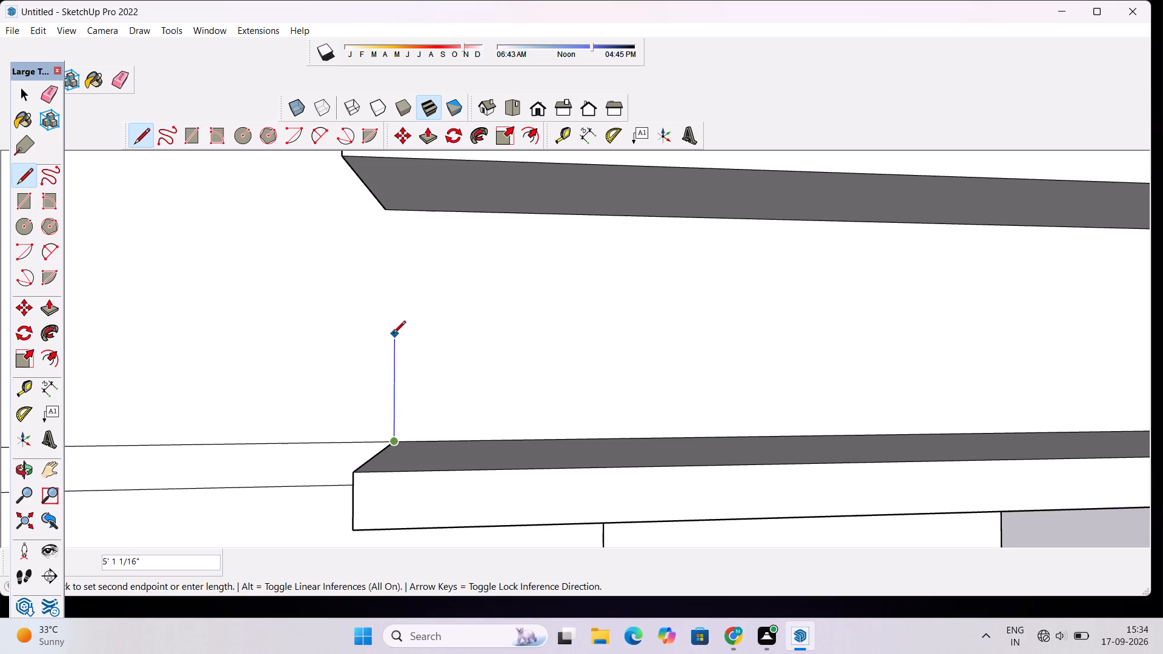
pyautogui.click(399, 214)
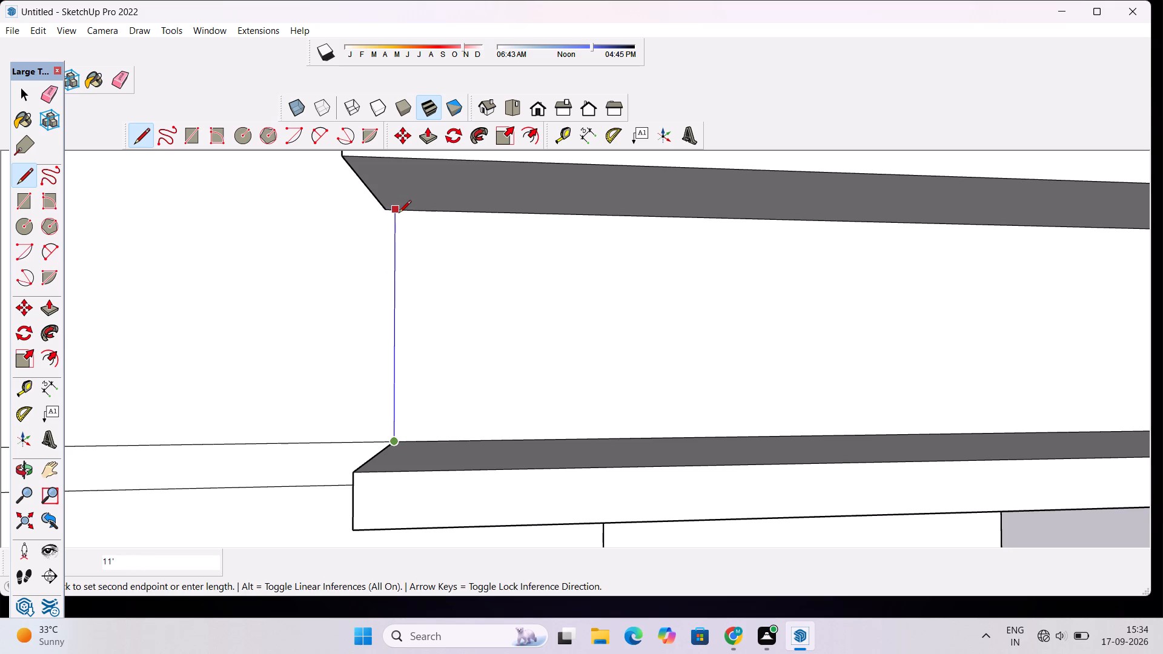
pyautogui.press('space')
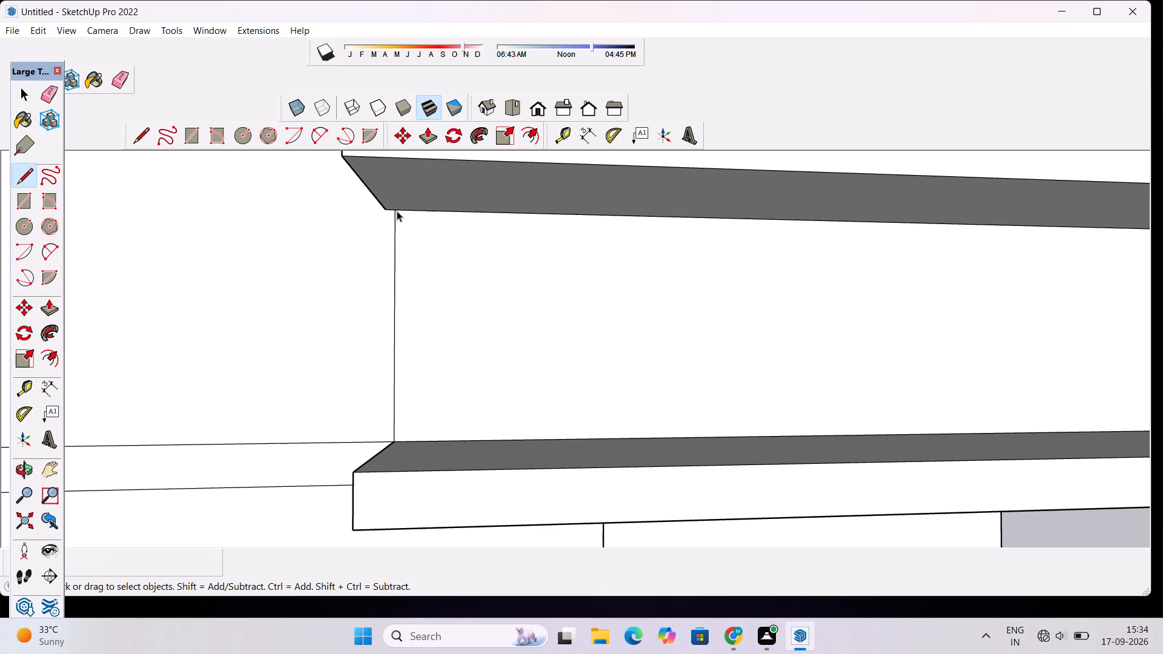
# Push/Pull the wall panel between the upper and lower ledges outward by 2'.
pyautogui.scroll(-12, 374, 212)
pyautogui.press('o')
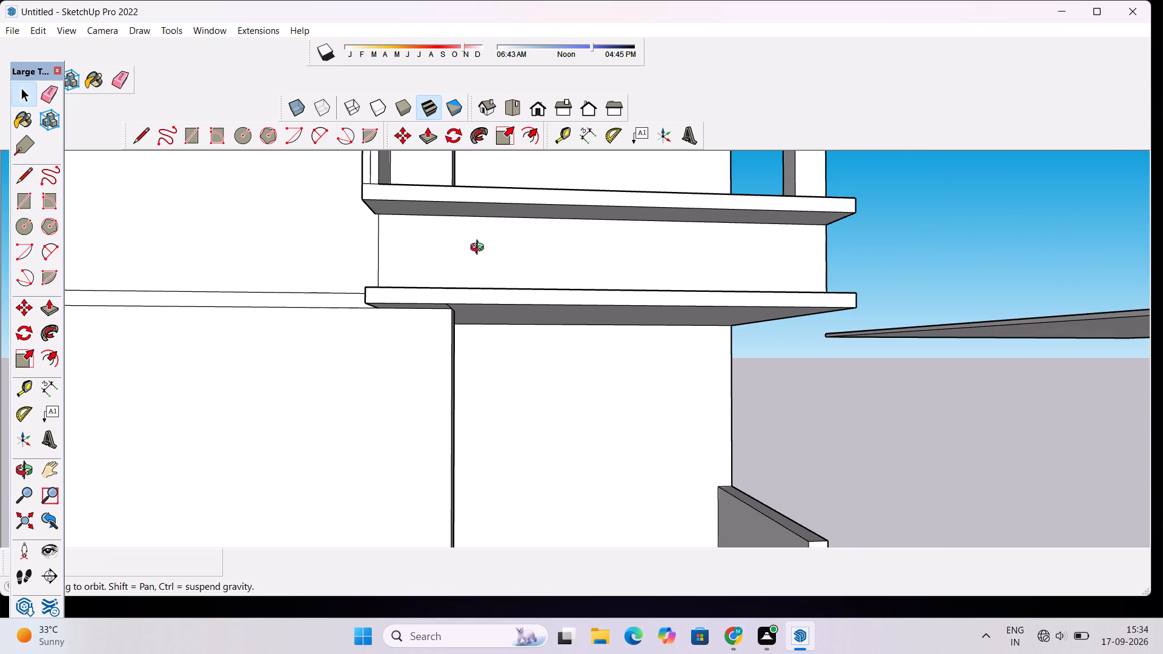
pyautogui.moveTo(480, 249); pyautogui.dragTo(480, 269)
pyautogui.click(479, 263)
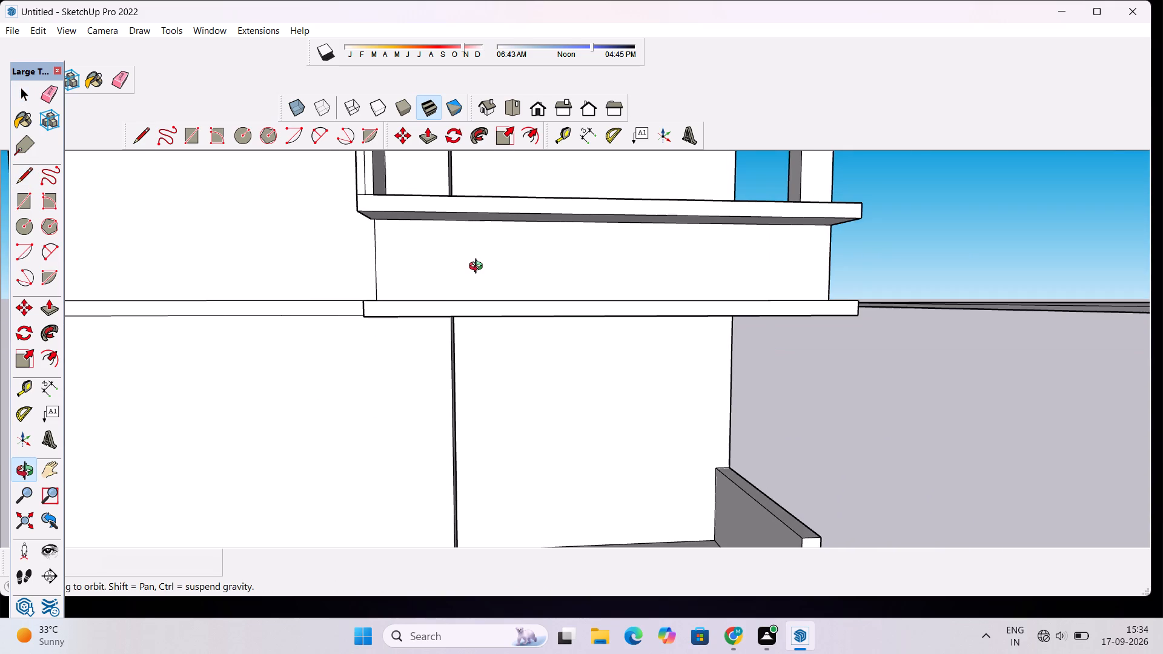
pyautogui.keyDown('shift'); pyautogui.moveTo(479, 270); pyautogui.dragTo(426, 266); pyautogui.keyUp('shift')
pyautogui.scroll(-4, 396, 265)
pyautogui.moveTo(656, 276); pyautogui.dragTo(402, 305)
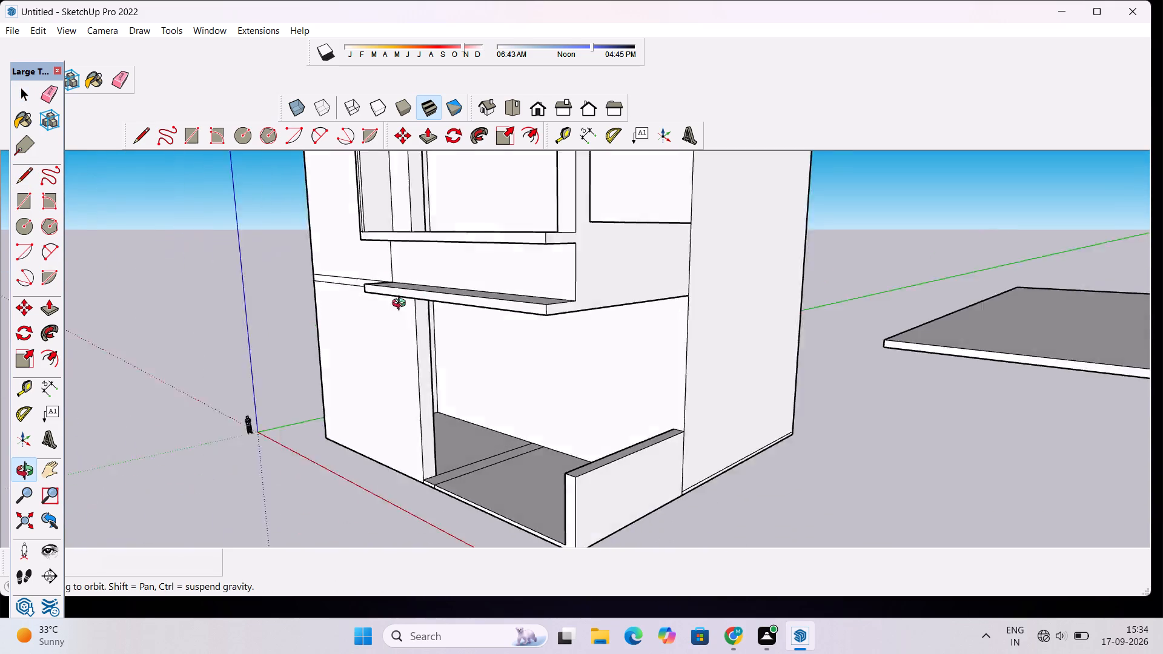
pyautogui.moveTo(402, 305); pyautogui.dragTo(534, 329)
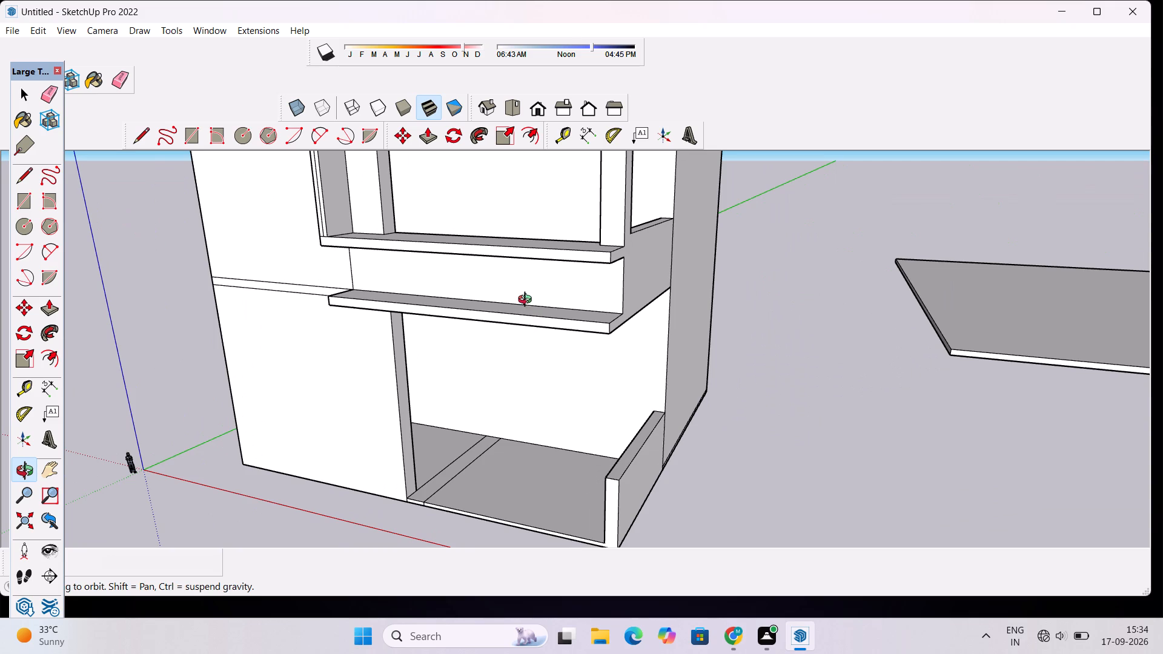
pyautogui.scroll(-1, 523, 289)
pyautogui.moveTo(523, 291); pyautogui.dragTo(530, 300)
pyautogui.scroll(3, 477, 301)
pyautogui.moveTo(366, 299); pyautogui.dragTo(442, 286)
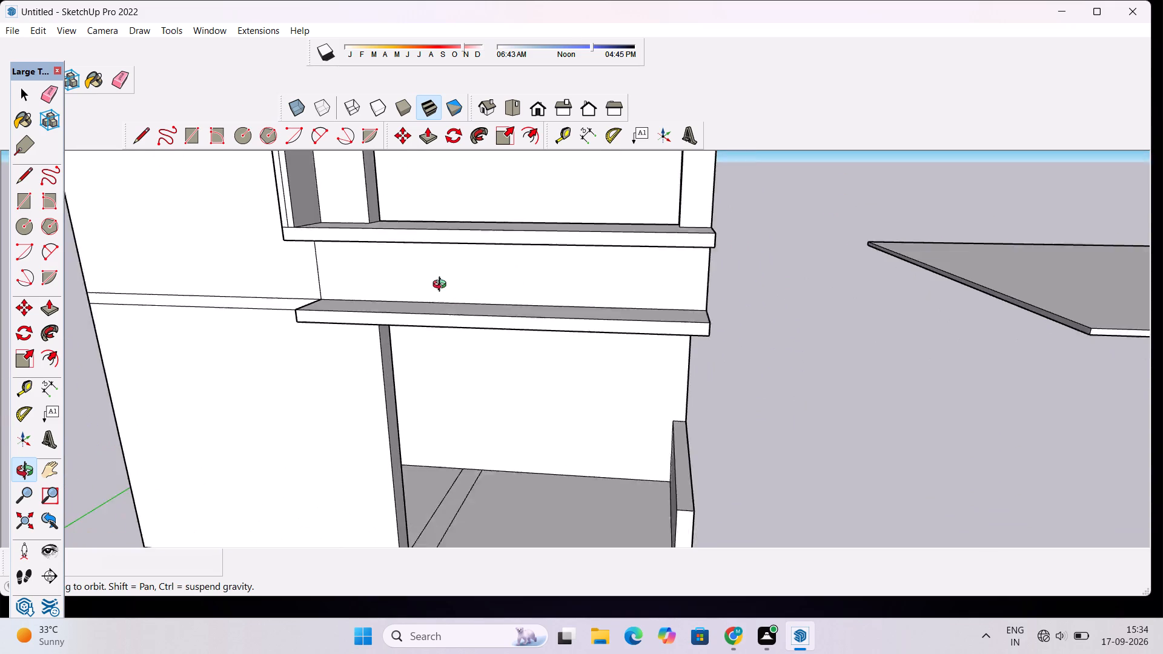
pyautogui.moveTo(442, 286); pyautogui.dragTo(455, 279)
pyautogui.keyDown('shift'); pyautogui.moveTo(452, 280); pyautogui.dragTo(463, 291); pyautogui.keyUp('shift')
pyautogui.scroll(1, 457, 291)
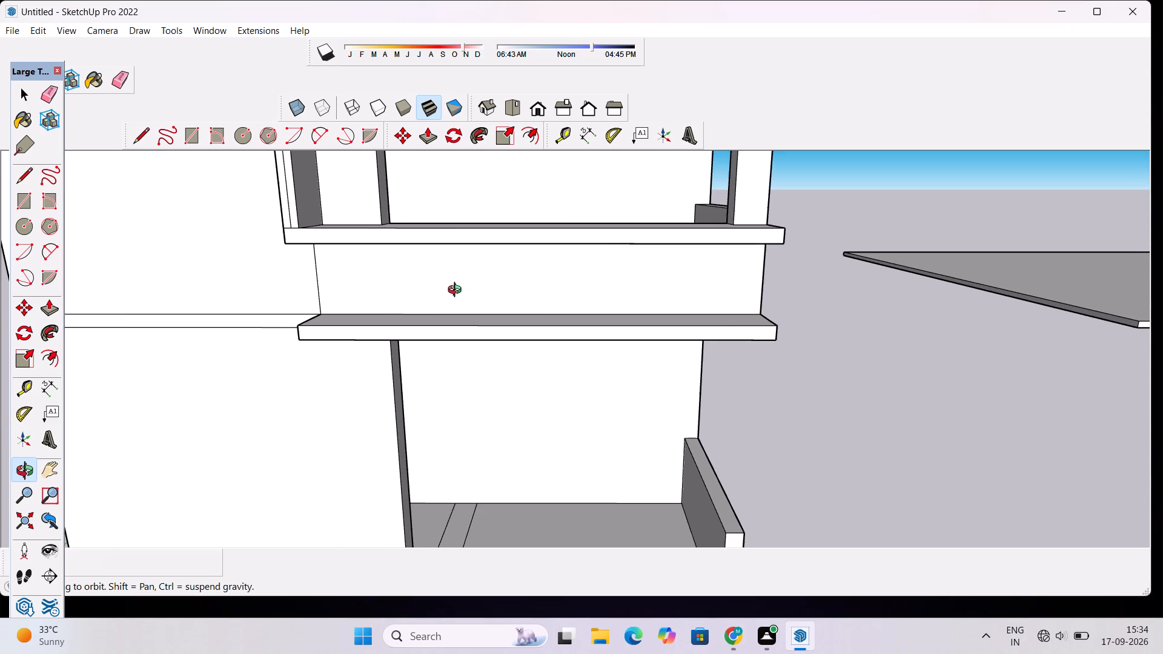
pyautogui.moveTo(403, 291); pyautogui.dragTo(453, 299)
pyautogui.moveTo(408, 287); pyautogui.dragTo(388, 282)
pyautogui.press('p')
pyautogui.click(406, 293)
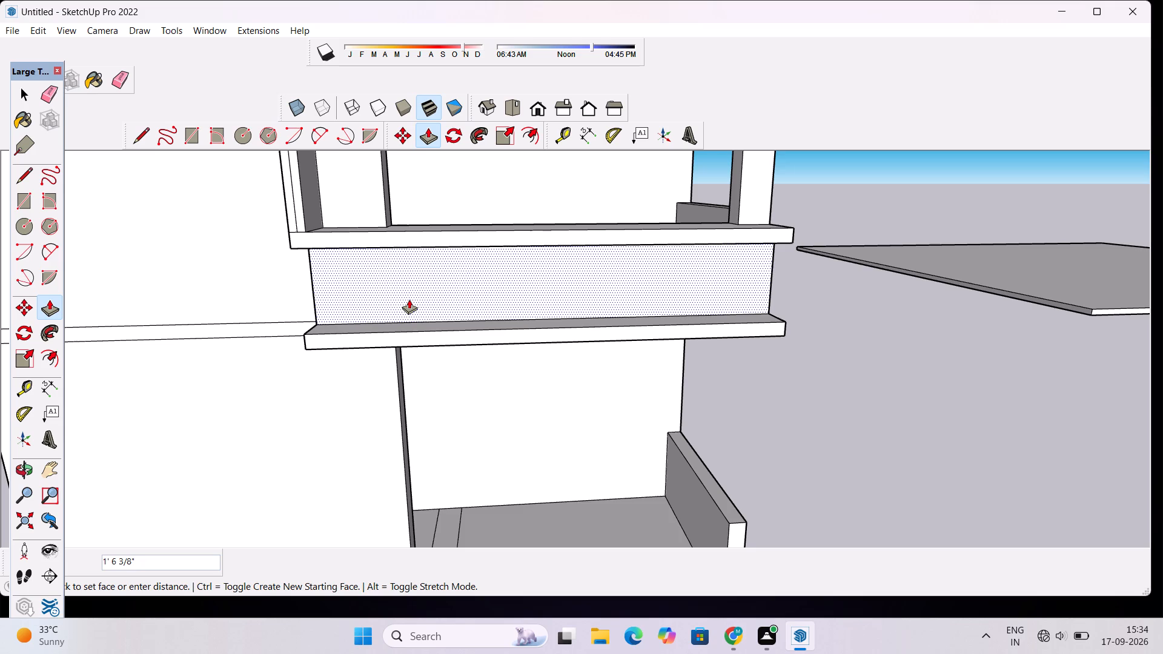
pyautogui.write("2'")
pyautogui.press('Return')
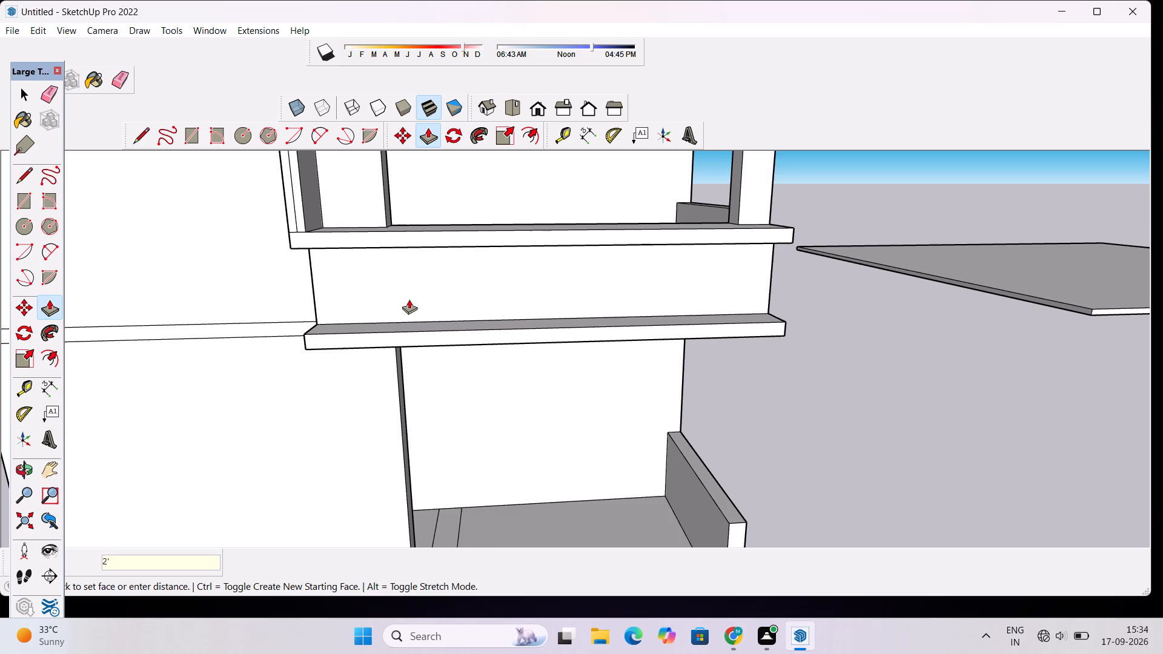
# Draw a rectangle about 2' 8" wide and 11' high on the raised panel near its inner end, spanning from ledge to ledge.
pyautogui.press('o')
pyautogui.moveTo(849, 357); pyautogui.dragTo(658, 362)
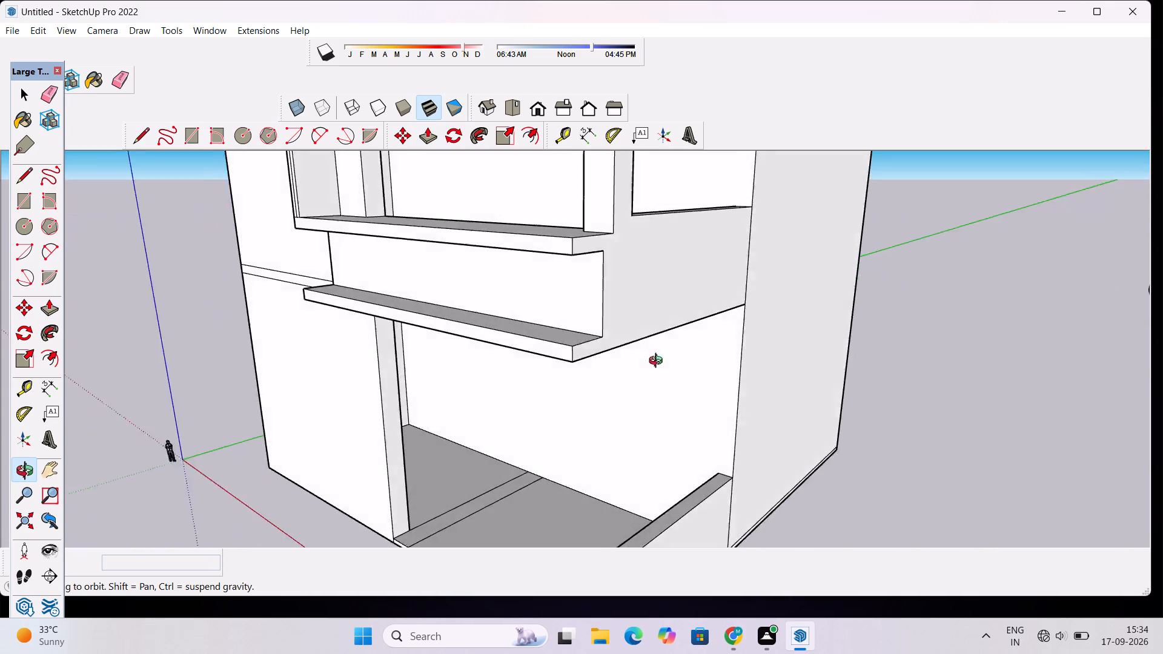
pyautogui.moveTo(658, 362); pyautogui.dragTo(872, 350)
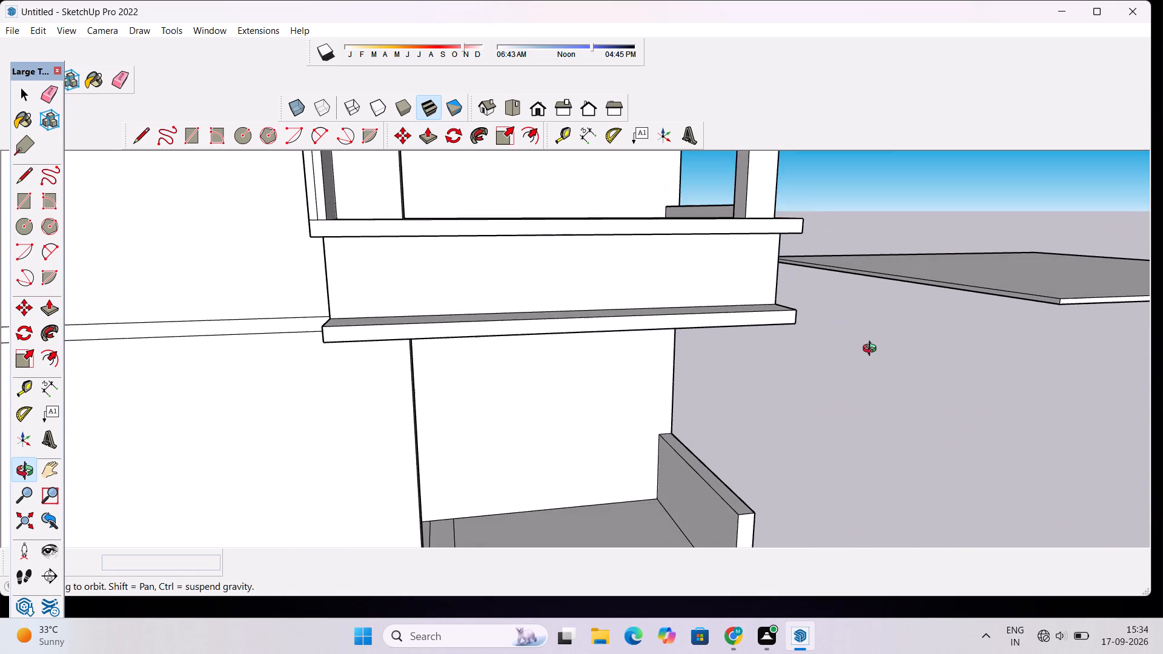
pyautogui.moveTo(872, 350); pyautogui.dragTo(862, 348)
pyautogui.moveTo(774, 412); pyautogui.dragTo(731, 380)
pyautogui.keyDown('shift'); pyautogui.moveTo(680, 367); pyautogui.dragTo(692, 380); pyautogui.keyUp('shift')
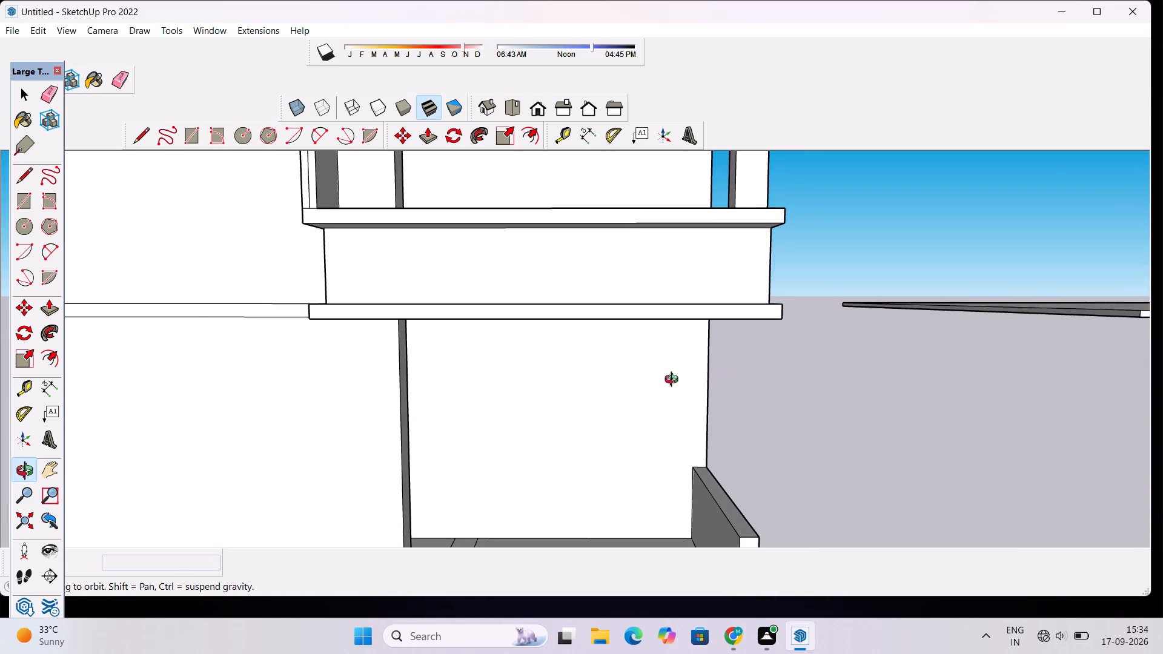
pyautogui.moveTo(539, 333); pyautogui.dragTo(514, 386)
pyautogui.scroll(3, 331, 351)
pyautogui.keyDown('shift'); pyautogui.moveTo(366, 349); pyautogui.dragTo(393, 368); pyautogui.keyUp('shift')
pyautogui.scroll(3, 394, 378)
pyautogui.moveTo(431, 375); pyautogui.dragTo(446, 373)
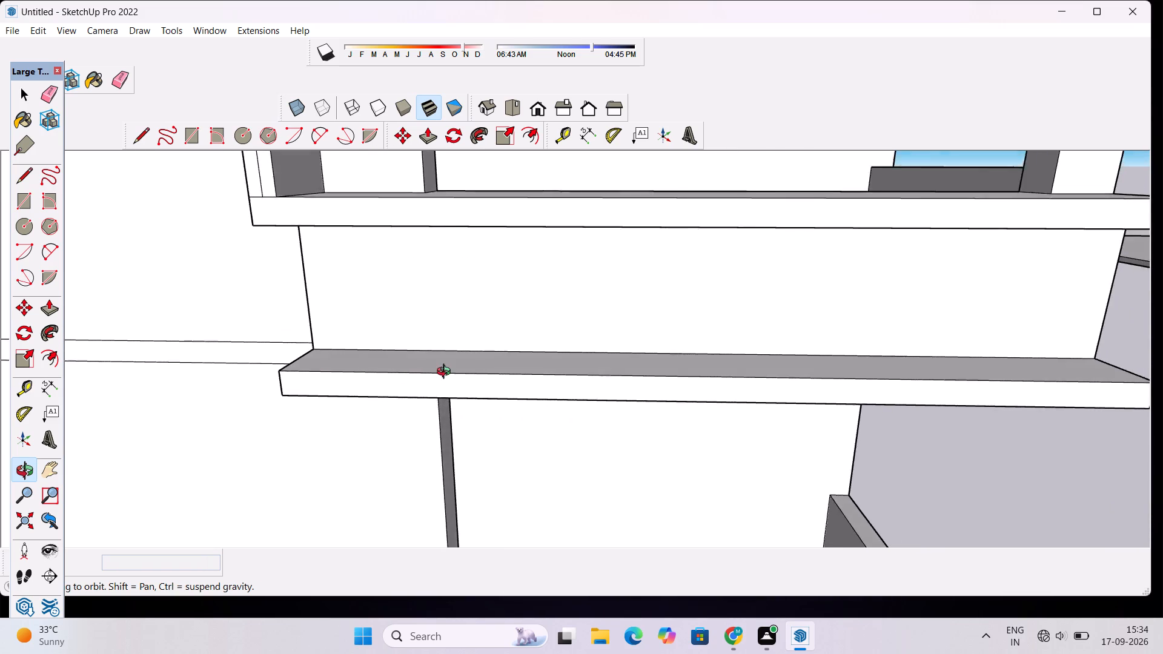
pyautogui.moveTo(446, 373); pyautogui.dragTo(467, 339)
pyautogui.press('r')
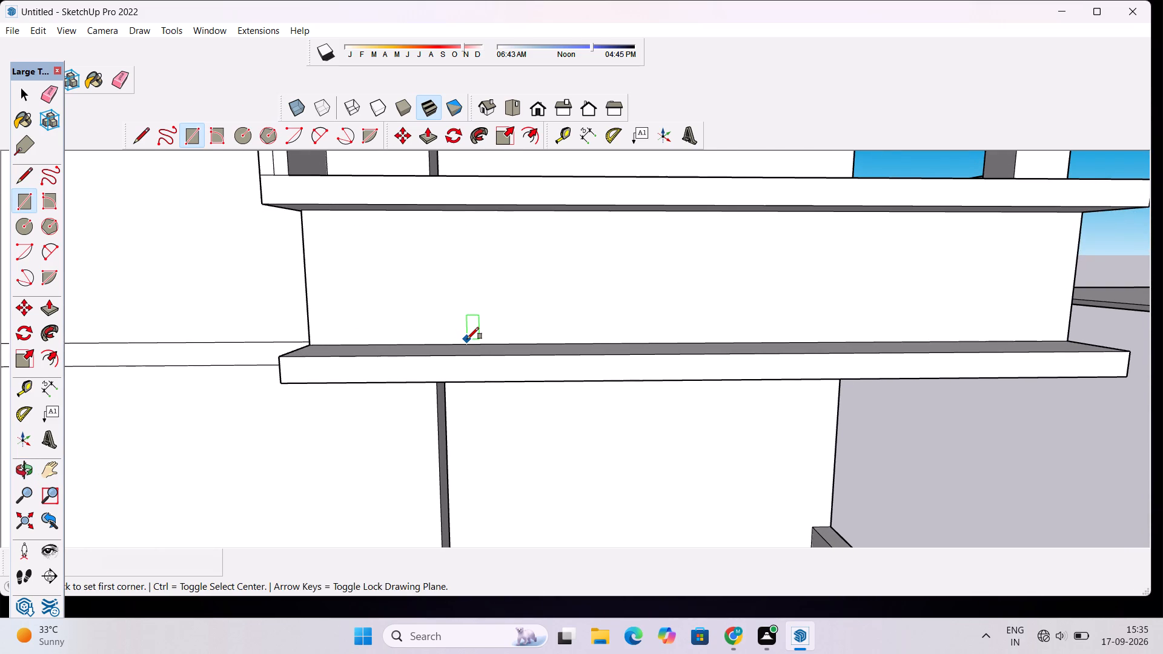
pyautogui.scroll(4, 377, 339)
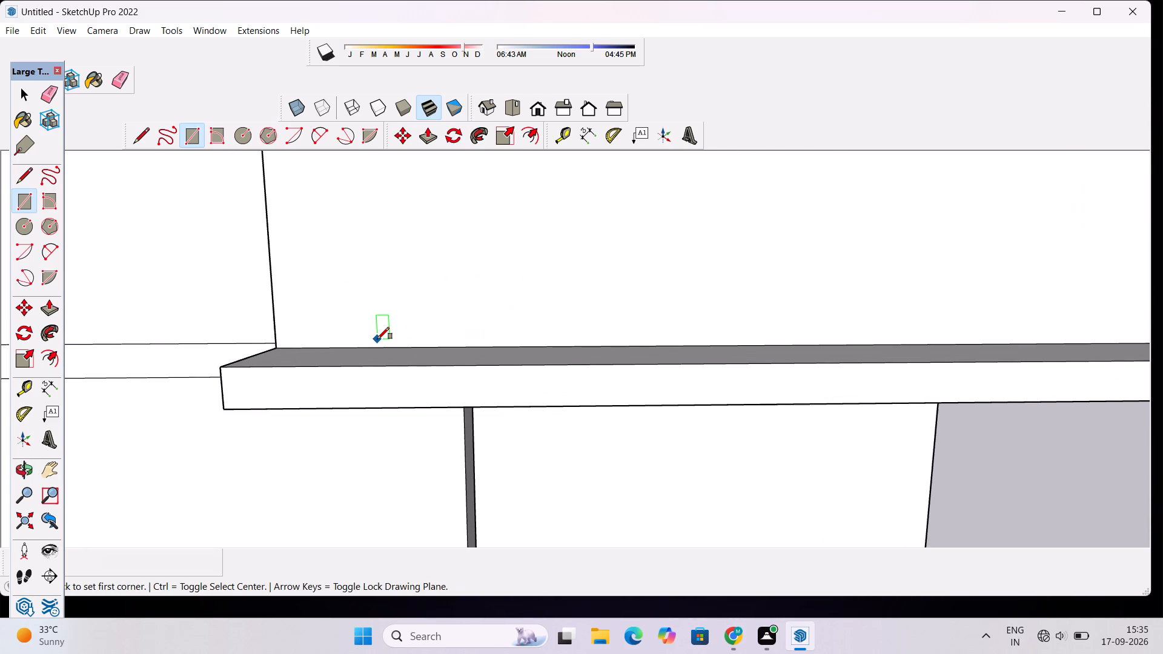
pyautogui.scroll(-5, 377, 339)
pyautogui.click(391, 344)
pyautogui.scroll(3, 399, 308)
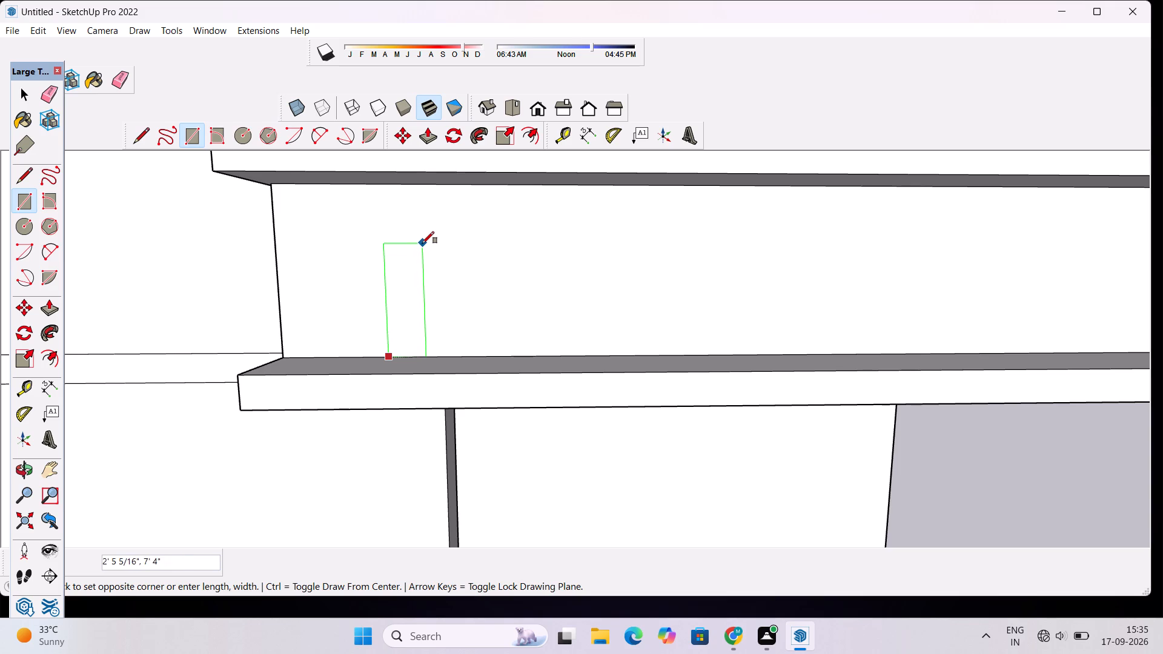
pyautogui.scroll(-1, 424, 233)
pyautogui.click(424, 190)
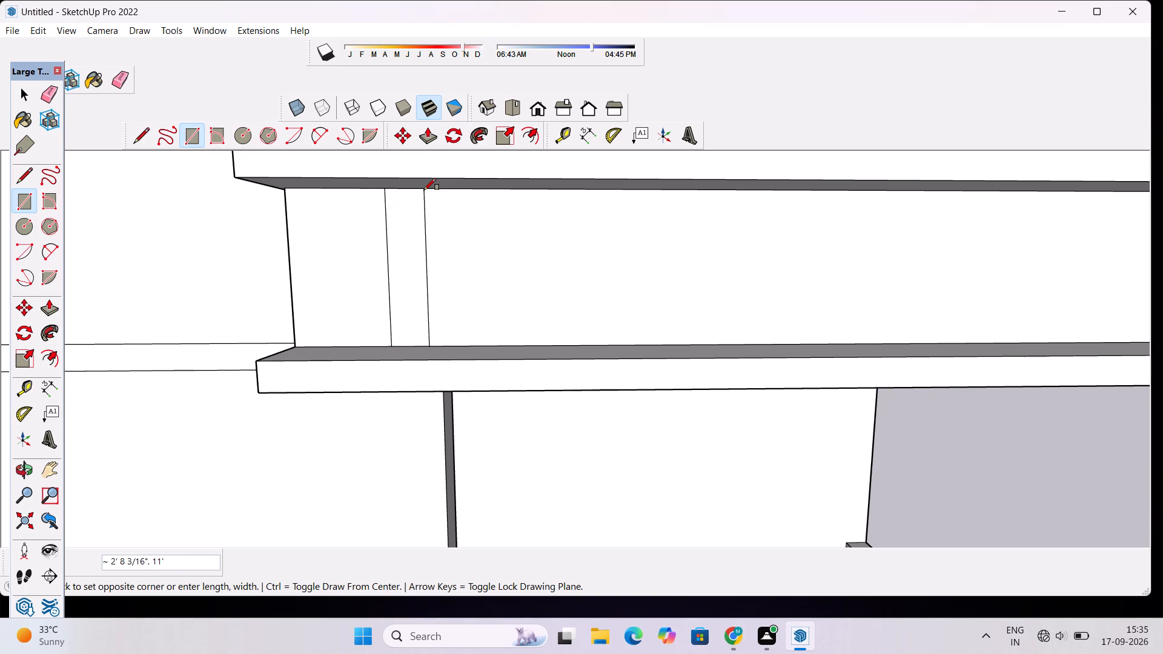
# Copy the vertical strip on the raised panel about 47' along the lower ledge toward the panel's outer end.
pyautogui.scroll(-6, 423, 291)
pyautogui.scroll(1, 970, 335)
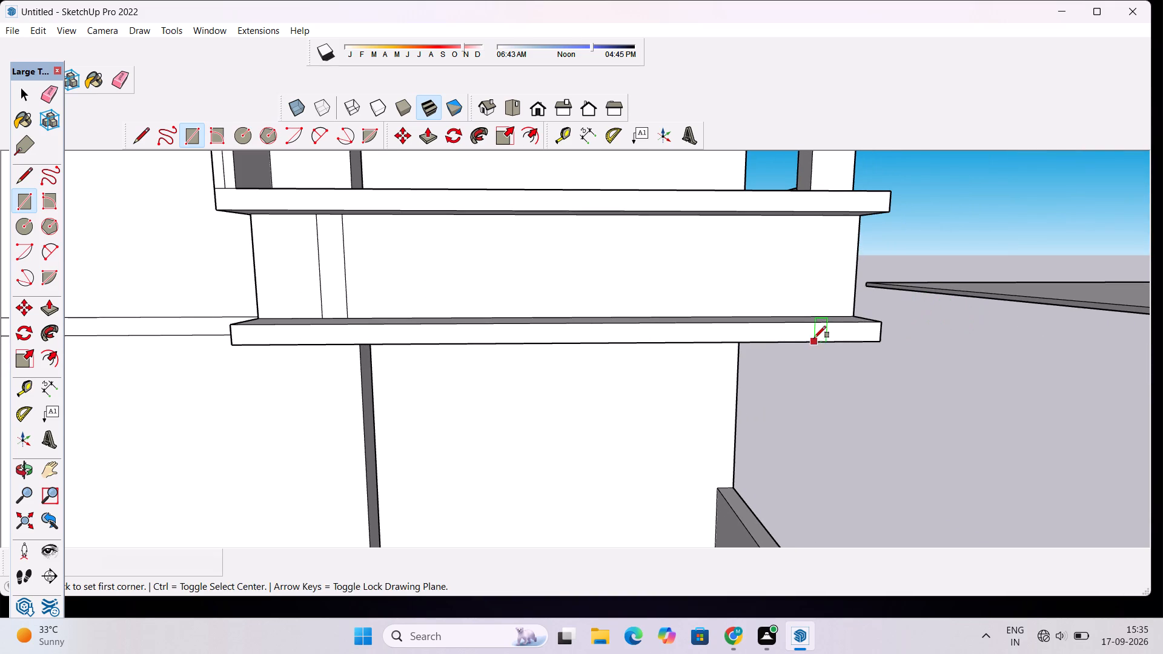
pyautogui.scroll(-2, 891, 319)
pyautogui.press('o')
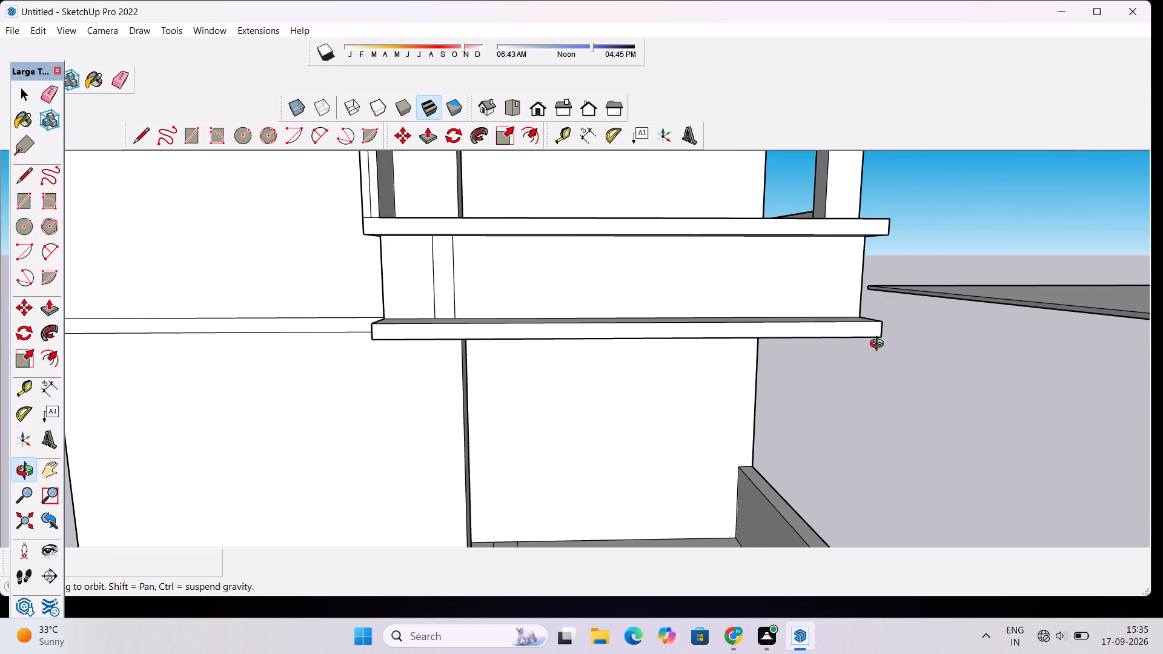
pyautogui.keyDown('shift'); pyautogui.moveTo(883, 354); pyautogui.dragTo(795, 360); pyautogui.keyUp('shift')
pyautogui.scroll(1, 795, 360)
pyautogui.keyDown('shift'); pyautogui.moveTo(804, 351); pyautogui.dragTo(806, 362); pyautogui.keyUp('shift')
pyautogui.scroll(1, 806, 362)
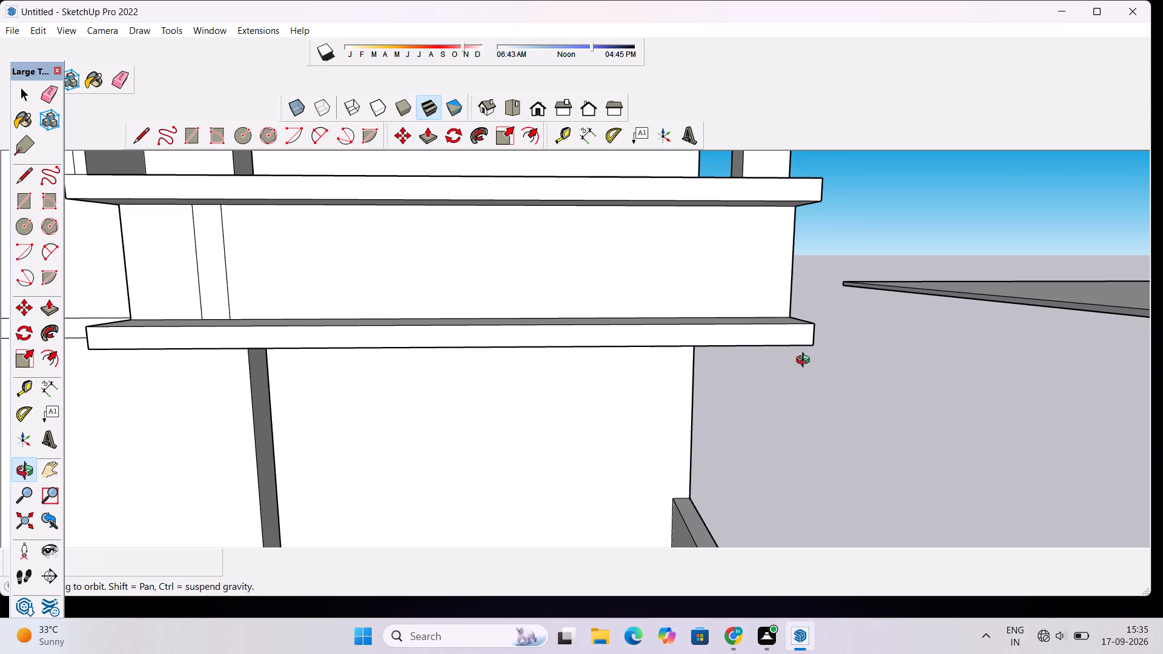
pyautogui.keyDown('shift'); pyautogui.moveTo(809, 362); pyautogui.dragTo(811, 371); pyautogui.keyUp('shift')
pyautogui.scroll(1, 738, 366)
pyautogui.keyDown('shift'); pyautogui.moveTo(748, 368); pyautogui.dragTo(768, 426); pyautogui.keyUp('shift')
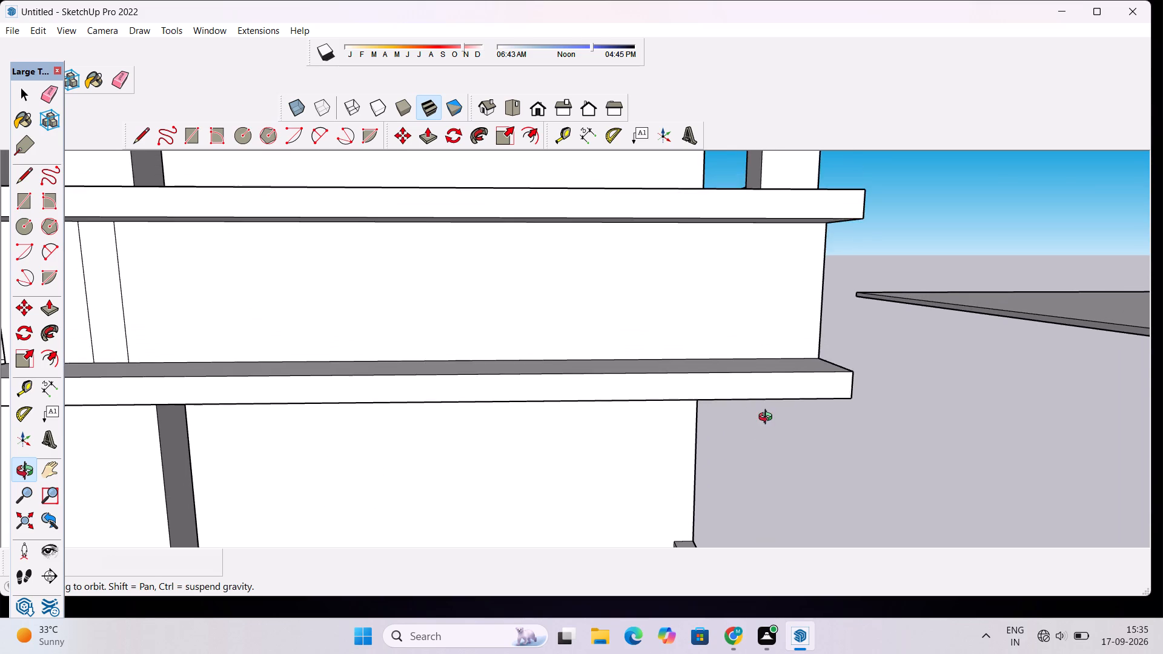
pyautogui.scroll(-3, 768, 418)
pyautogui.moveTo(784, 421); pyautogui.dragTo(755, 414)
pyautogui.moveTo(752, 409); pyautogui.dragTo(754, 418)
pyautogui.scroll(2, 750, 421)
pyautogui.click(751, 423)
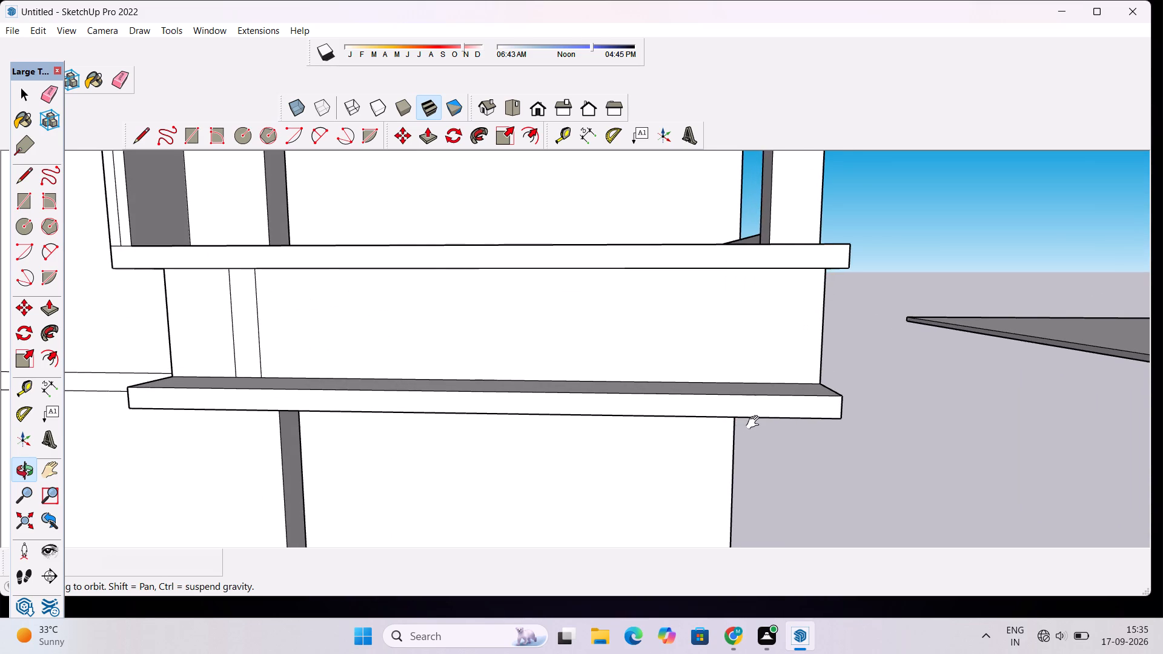
pyautogui.keyDown('shift'); pyautogui.click(755, 423); pyautogui.keyUp('shift')
pyautogui.press('r')
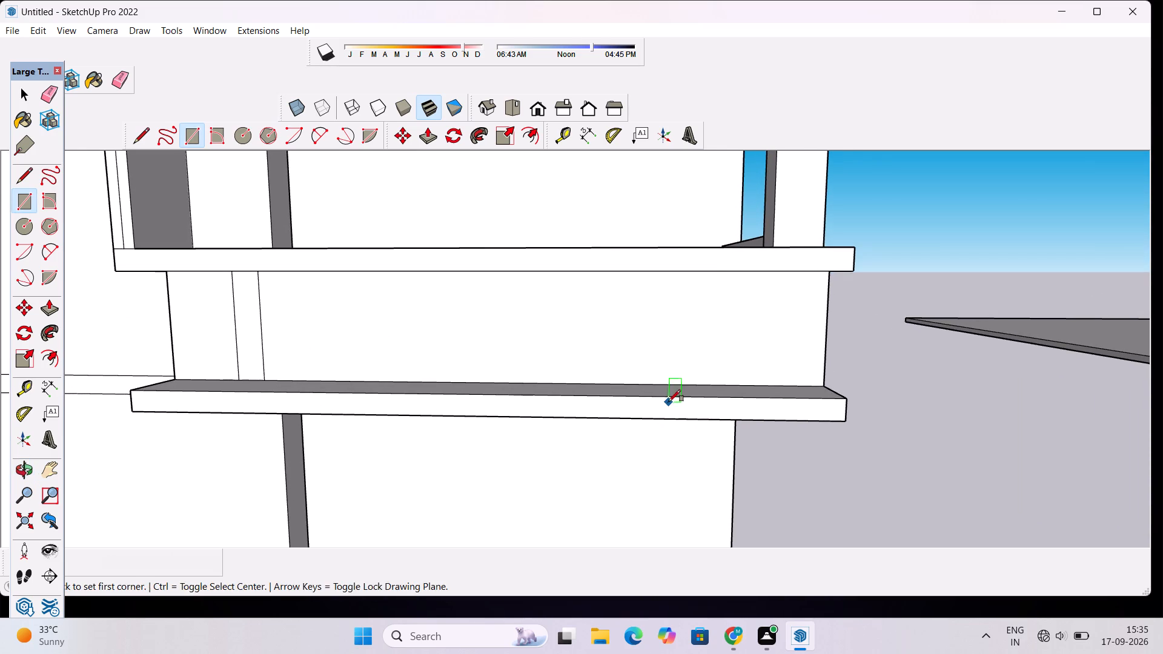
pyautogui.press('space')
pyautogui.doubleClick(251, 320)
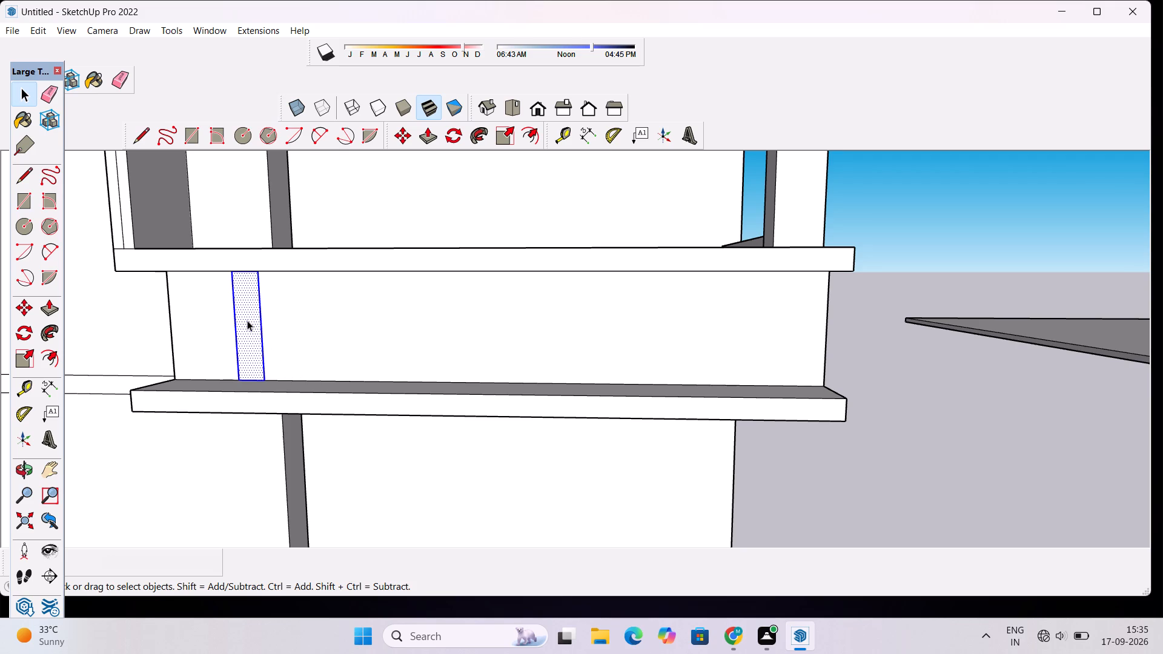
pyautogui.press('m')
pyautogui.scroll(2, 234, 380)
pyautogui.scroll(-1, 241, 378)
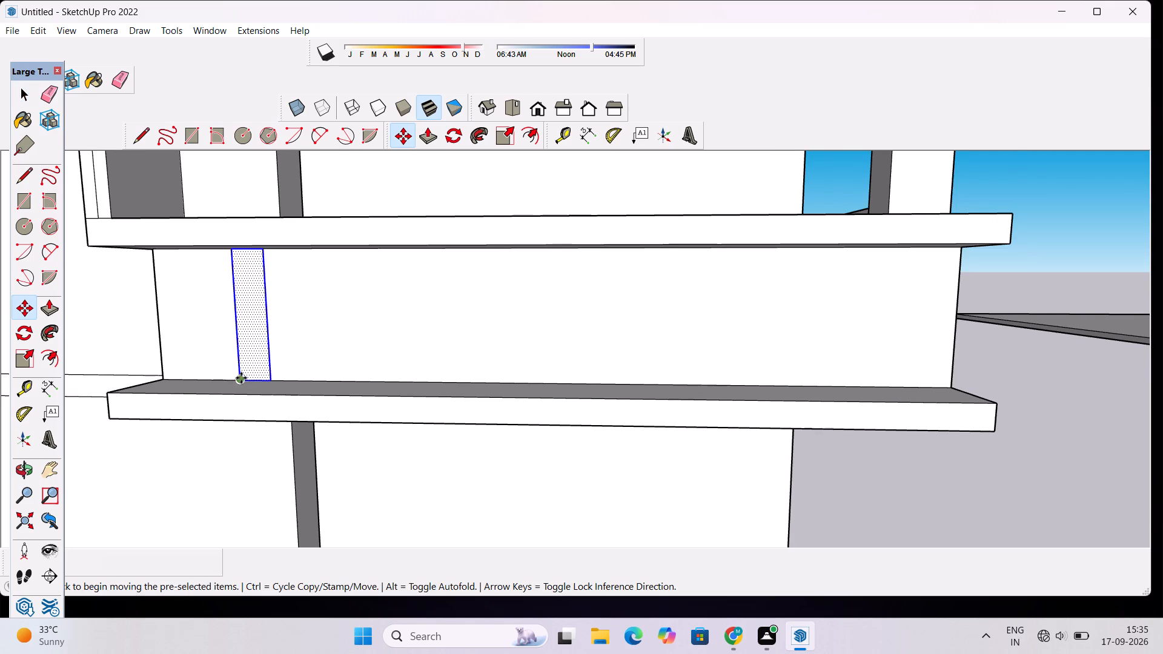
pyautogui.click(241, 378)
pyautogui.scroll(-3, 310, 367)
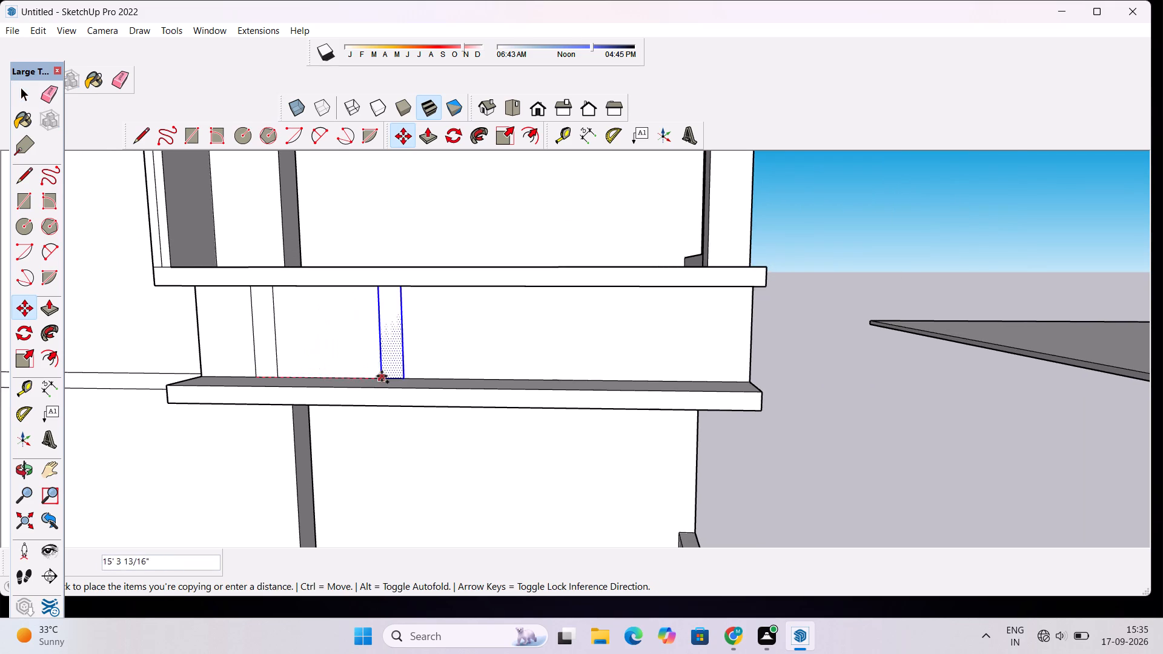
pyautogui.click(651, 382)
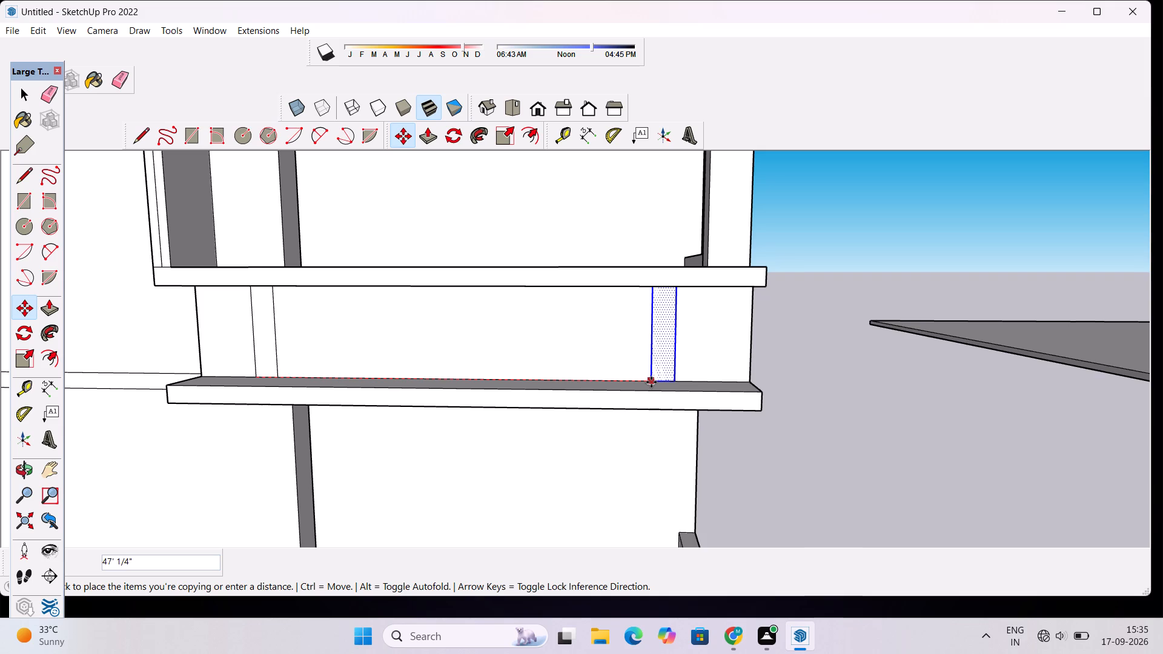
pyautogui.press('space')
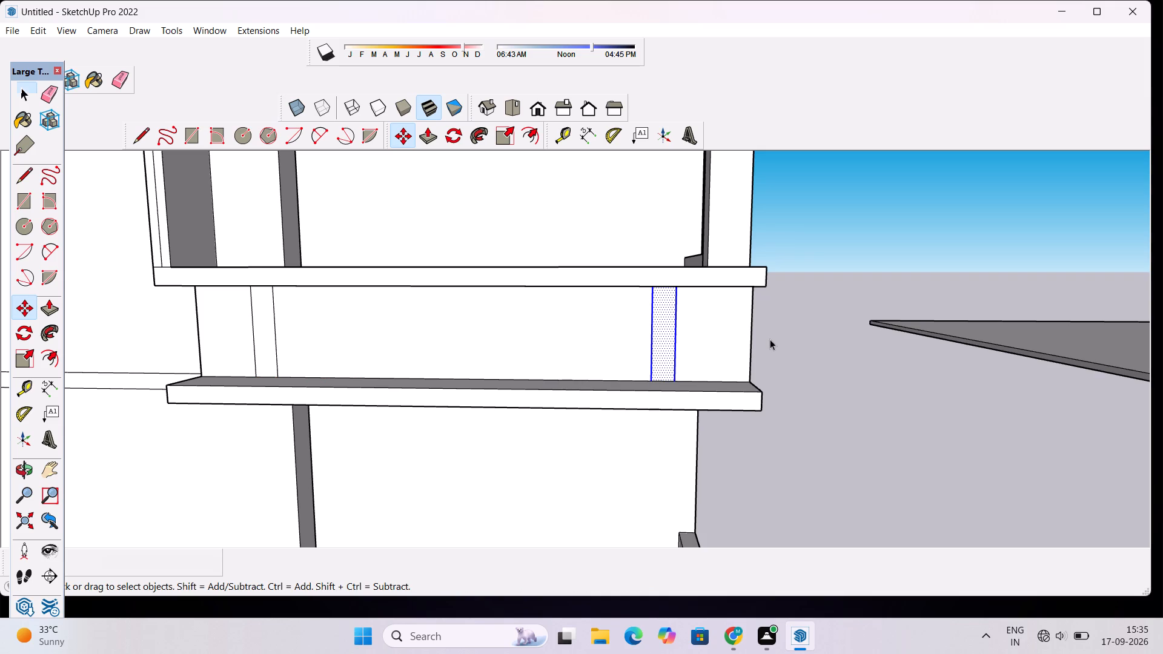
pyautogui.click(770, 339)
# Push/Pull the original strip near the panel's inner end outward by 5'.
pyautogui.press('o')
pyautogui.scroll(-4, 784, 349)
pyautogui.keyDown('shift'); pyautogui.moveTo(802, 351); pyautogui.dragTo(688, 361); pyautogui.keyUp('shift')
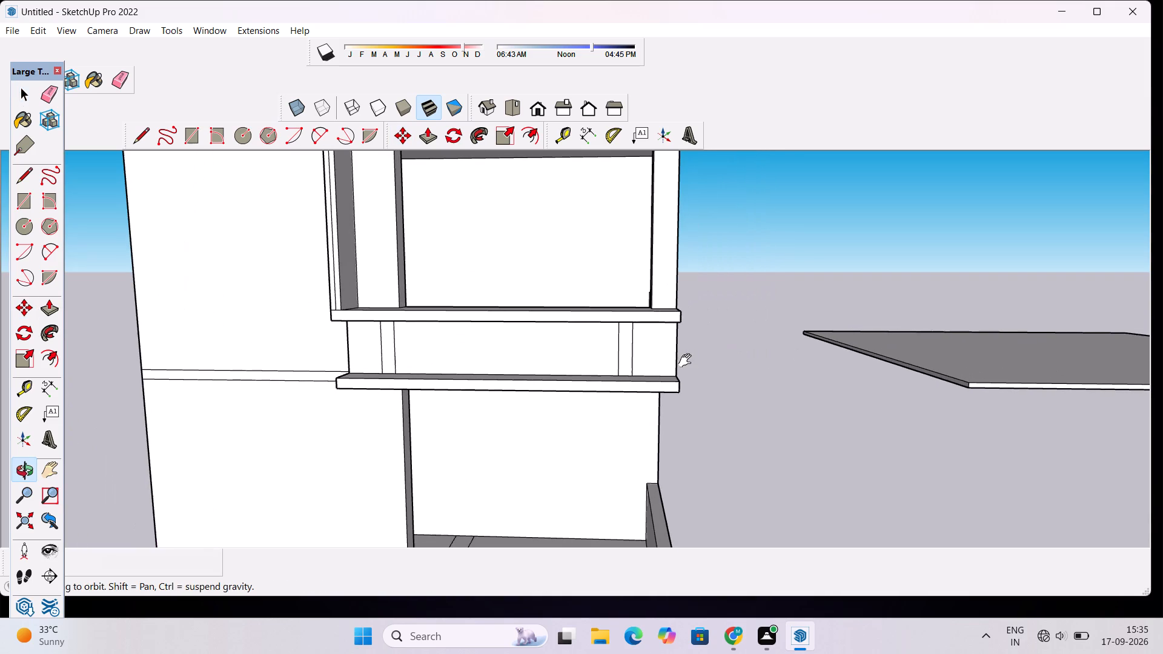
pyautogui.scroll(-4, 688, 351)
pyautogui.scroll(3, 641, 371)
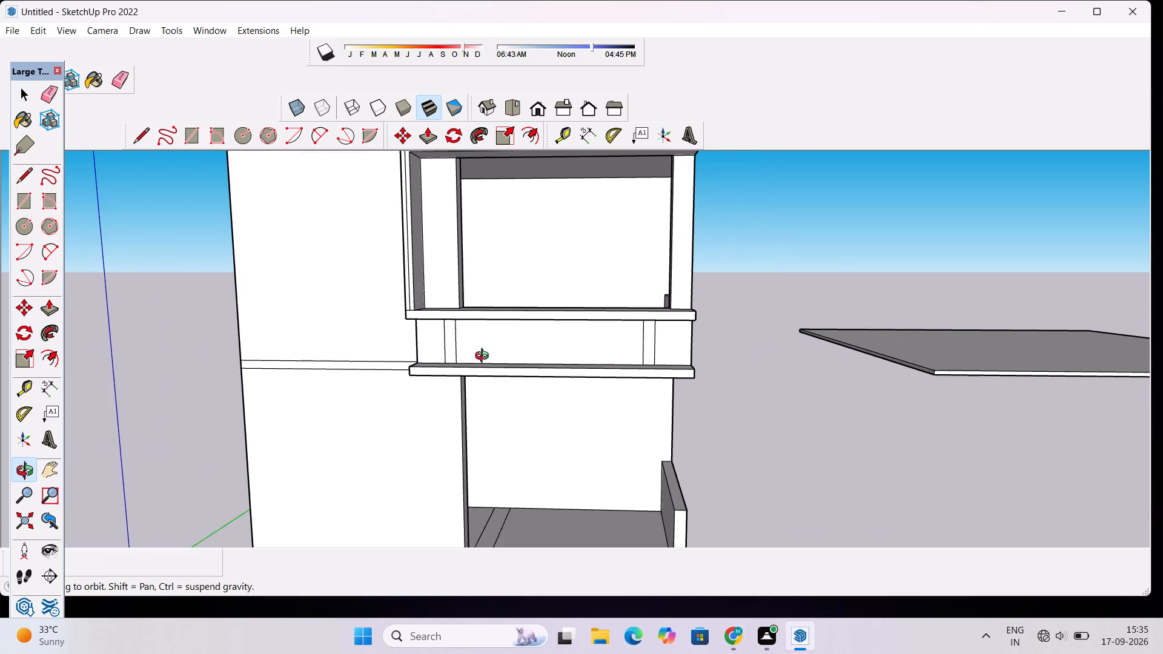
pyautogui.moveTo(488, 357); pyautogui.dragTo(816, 330)
pyautogui.moveTo(849, 326); pyautogui.dragTo(586, 339)
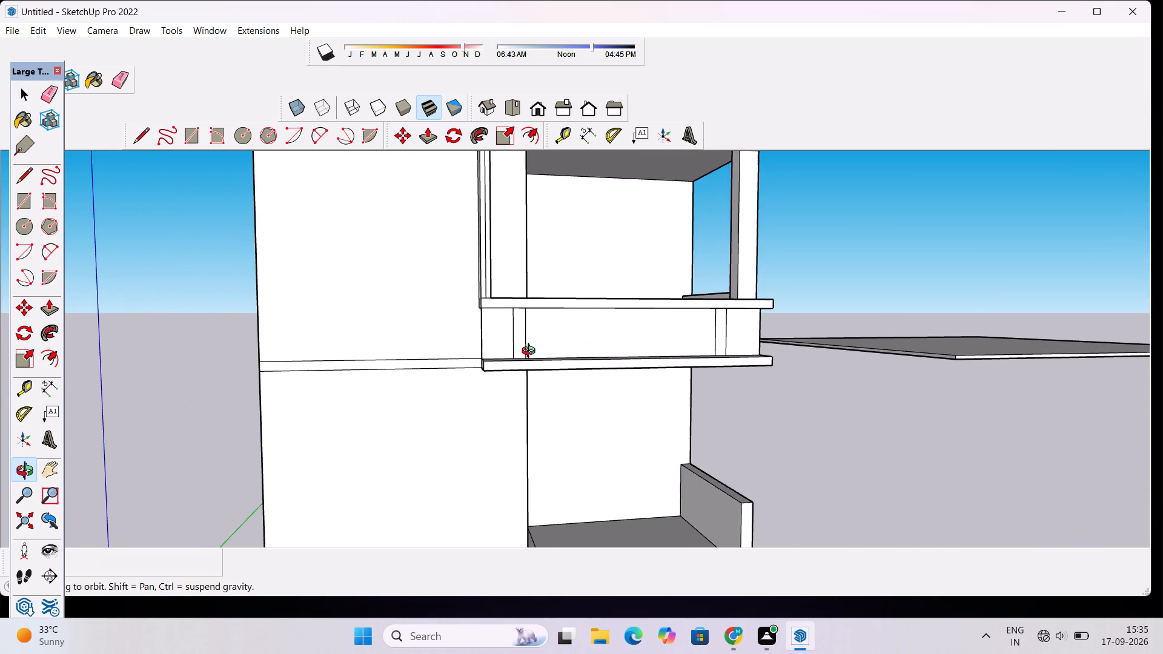
pyautogui.scroll(1, 531, 352)
pyautogui.moveTo(671, 352); pyautogui.dragTo(588, 373)
pyautogui.scroll(3, 416, 376)
pyautogui.moveTo(526, 396); pyautogui.dragTo(540, 396)
pyautogui.keyDown('shift'); pyautogui.moveTo(514, 407); pyautogui.dragTo(514, 407); pyautogui.keyUp('shift')
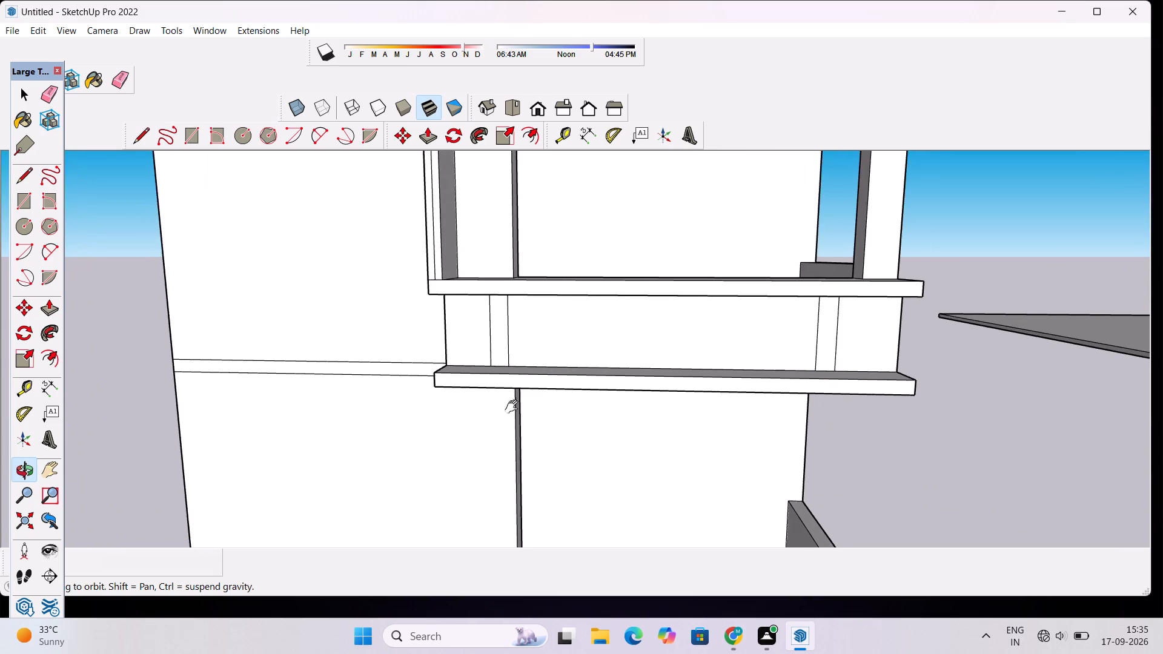
pyautogui.keyDown('shift'); pyautogui.moveTo(514, 407); pyautogui.dragTo(545, 375); pyautogui.keyUp('shift')
pyautogui.scroll(-2, 545, 368)
pyautogui.moveTo(546, 345); pyautogui.dragTo(546, 351)
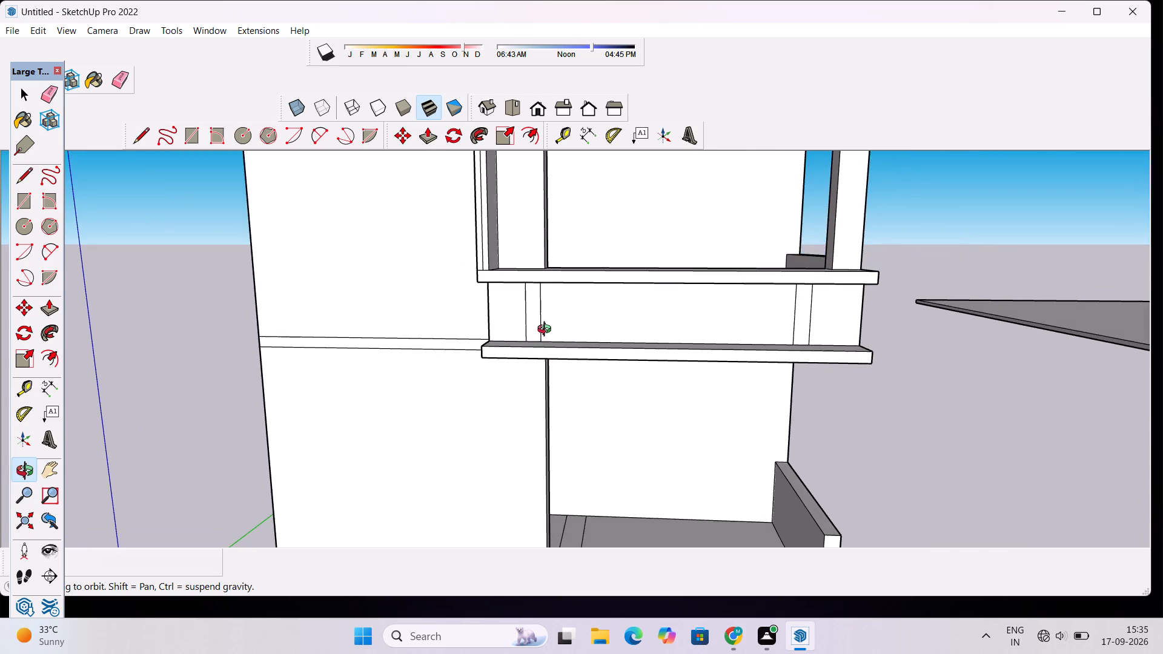
pyautogui.scroll(4, 547, 331)
pyautogui.press('p')
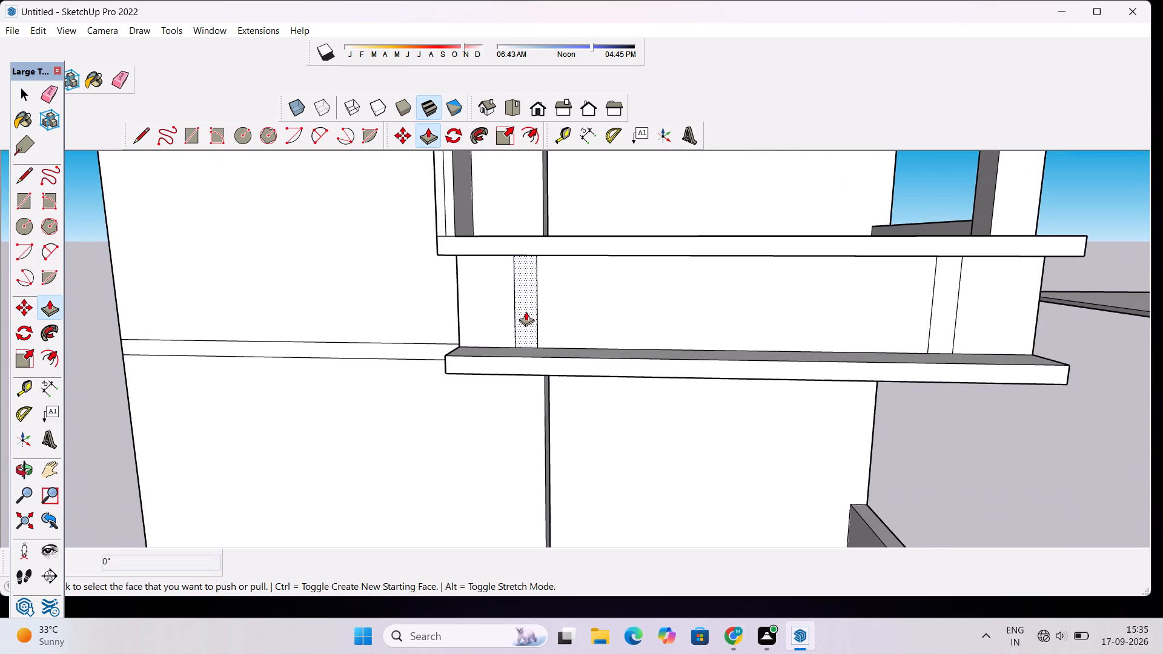
pyautogui.click(526, 311)
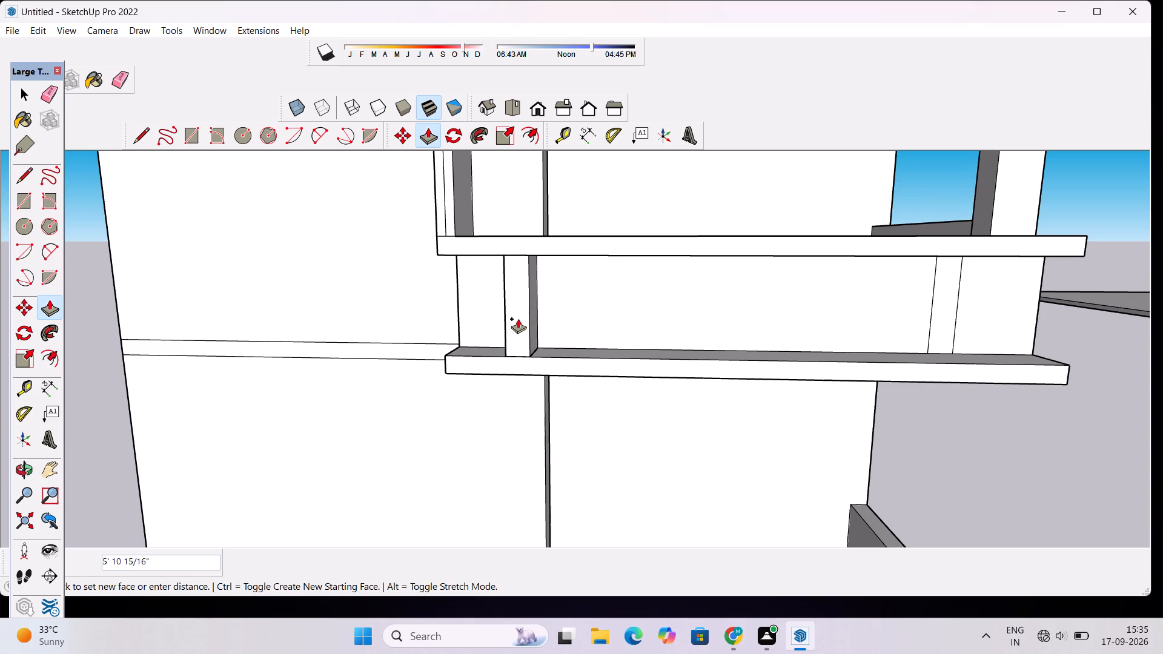
pyautogui.write("5'")
pyautogui.press('Return')
# Push/Pull the copied strip near the panel's outer end outward by 5', matching the first strip's front face.
pyautogui.scroll(-3, 522, 321)
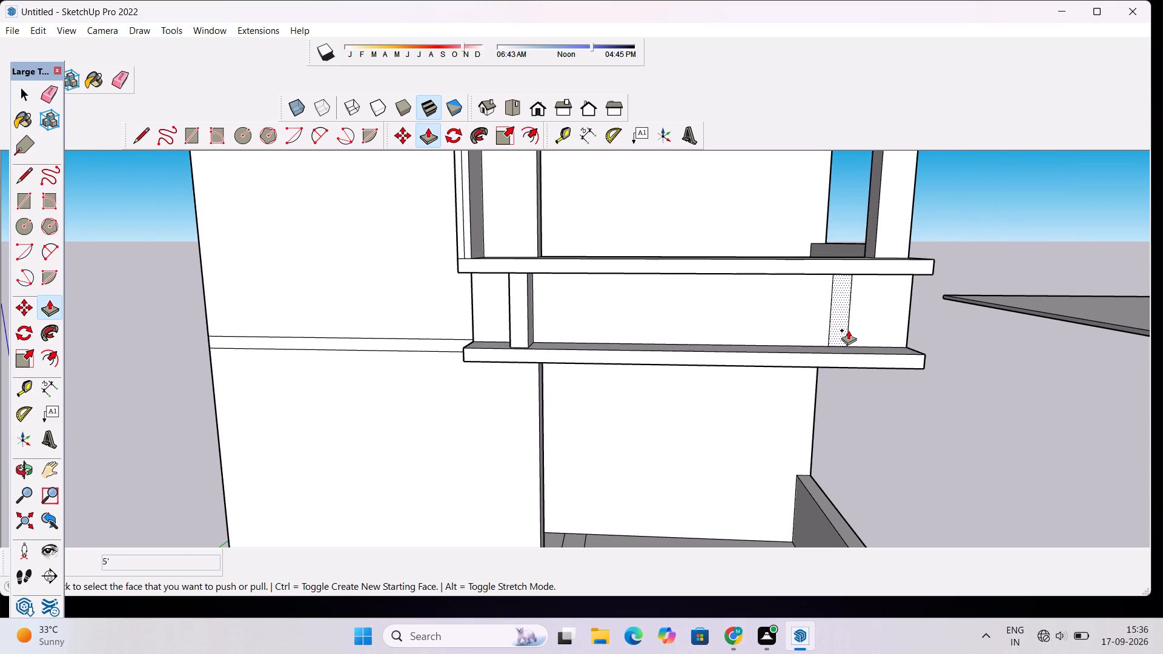
pyautogui.click(842, 320)
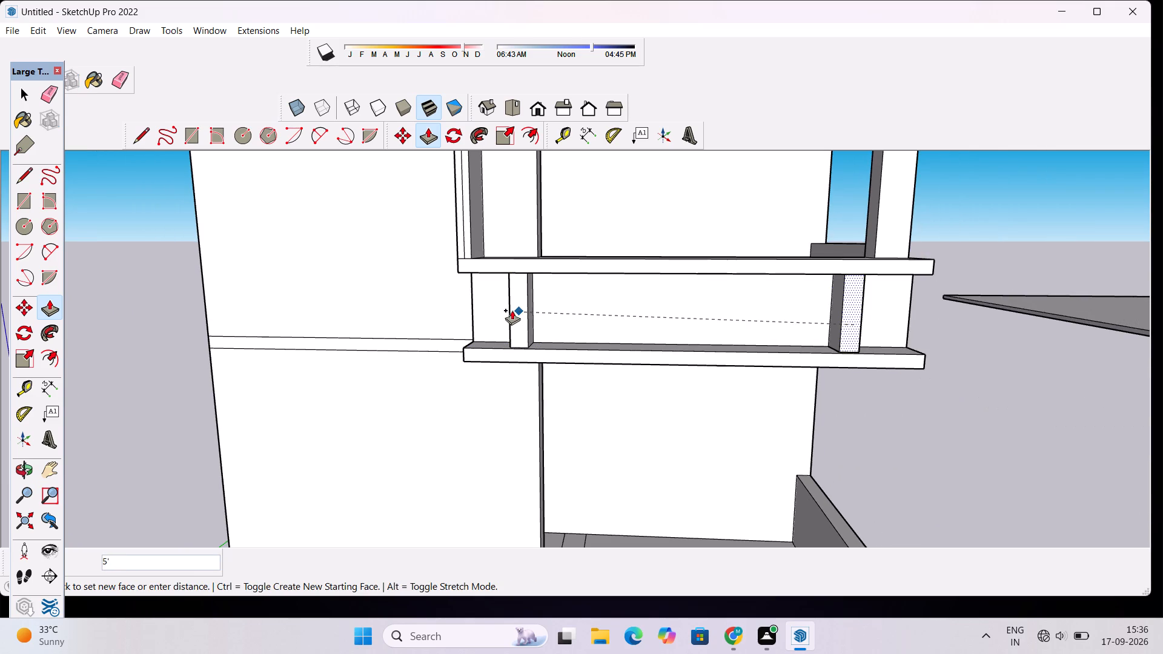
pyautogui.click(512, 310)
# Examine the two projecting strips between the ledges from the side, from above and from the front.
pyautogui.press('o')
pyautogui.moveTo(937, 332); pyautogui.dragTo(608, 426)
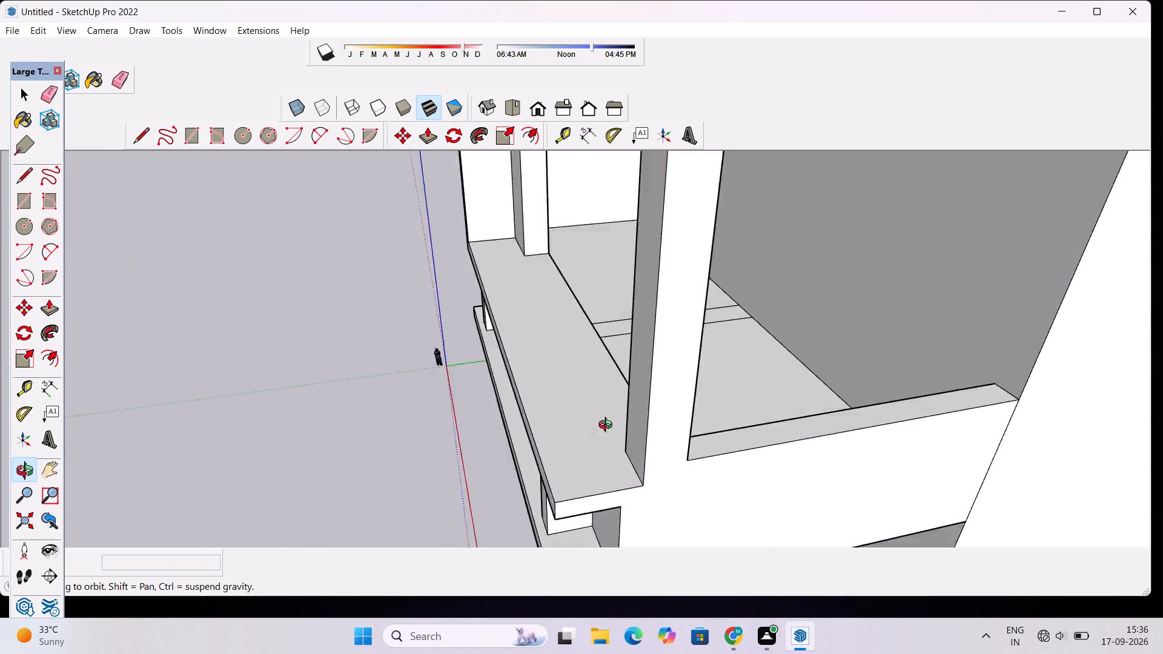
pyautogui.moveTo(608, 426); pyautogui.dragTo(792, 364)
pyautogui.scroll(-3, 817, 352)
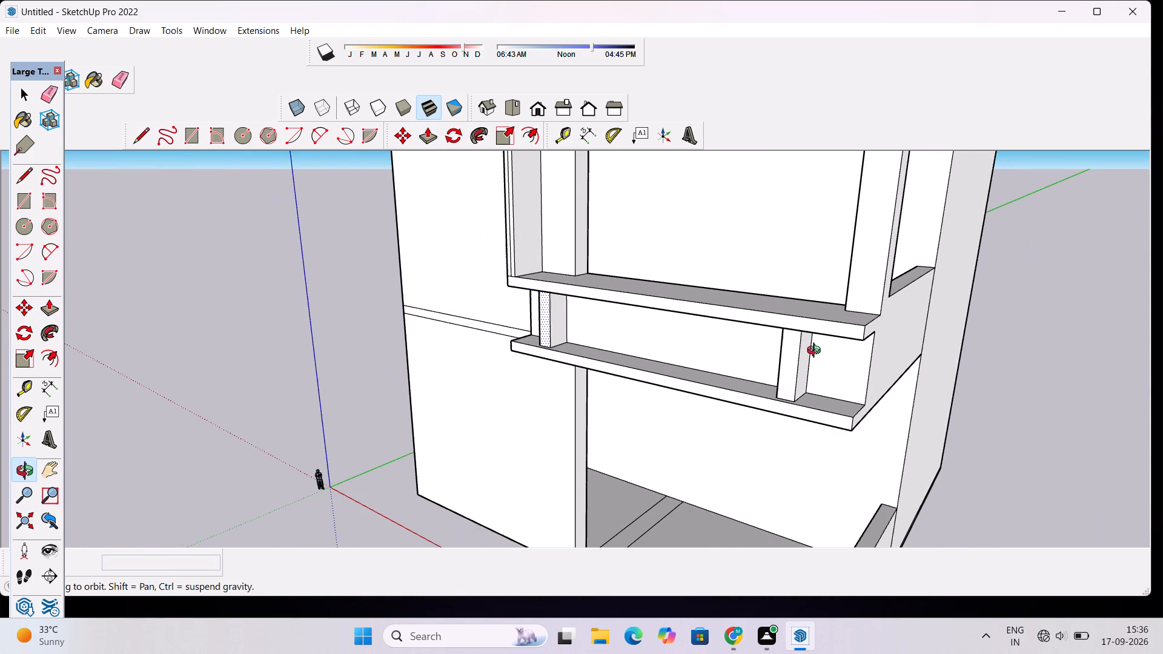
pyautogui.scroll(3, 821, 272)
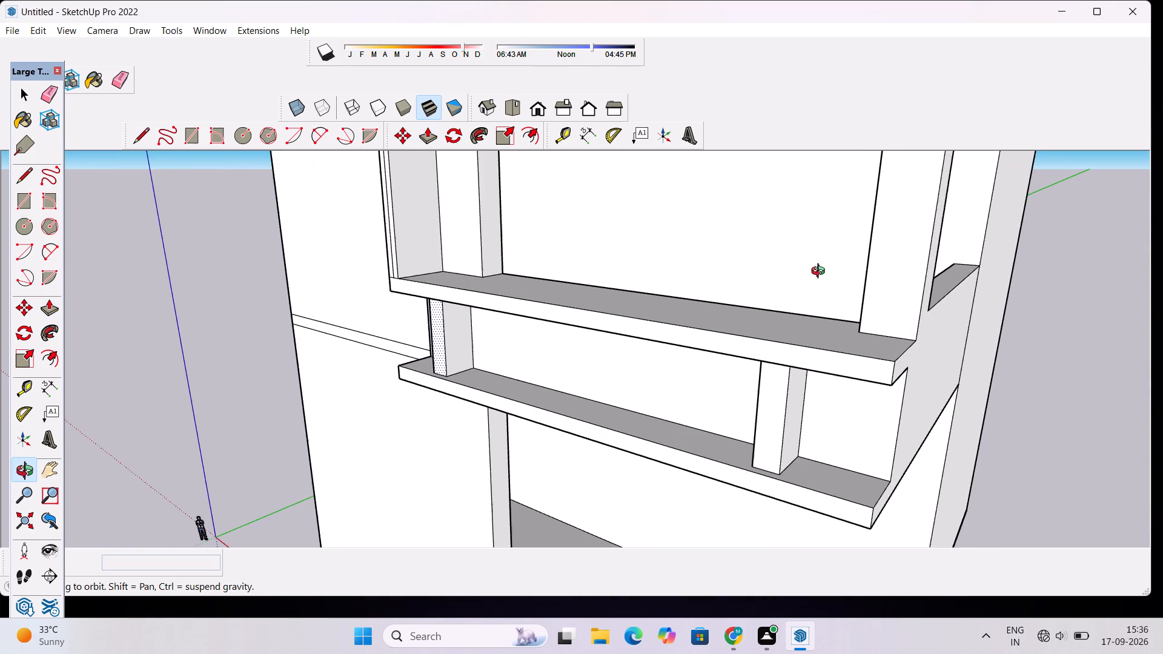
pyautogui.moveTo(831, 280); pyautogui.dragTo(912, 383)
pyautogui.moveTo(503, 358); pyautogui.dragTo(609, 338)
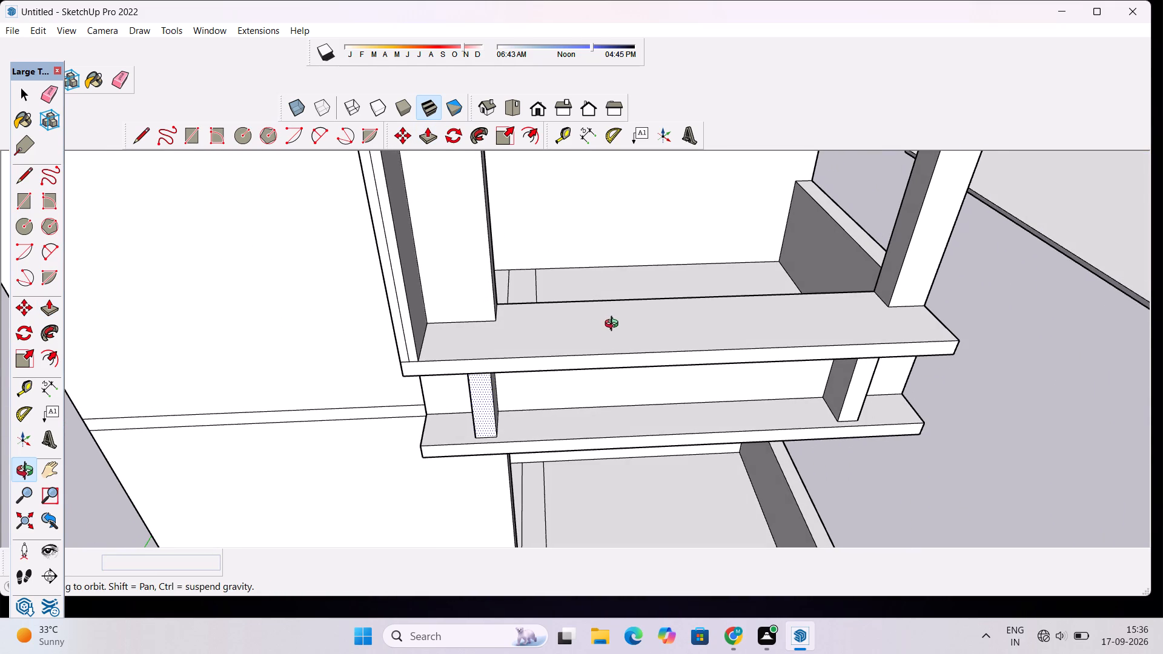
pyautogui.keyDown('shift'); pyautogui.moveTo(638, 332); pyautogui.dragTo(548, 337); pyautogui.keyUp('shift')
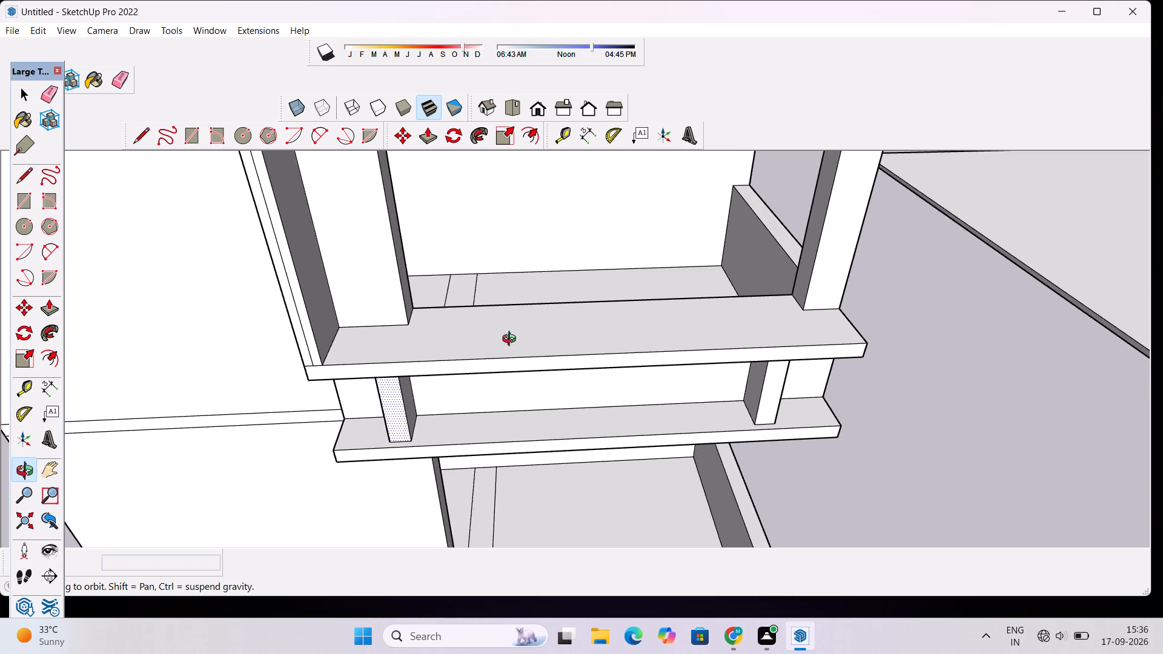
pyautogui.scroll(2, 512, 340)
pyautogui.moveTo(528, 344); pyautogui.dragTo(563, 355)
pyautogui.scroll(1, 574, 348)
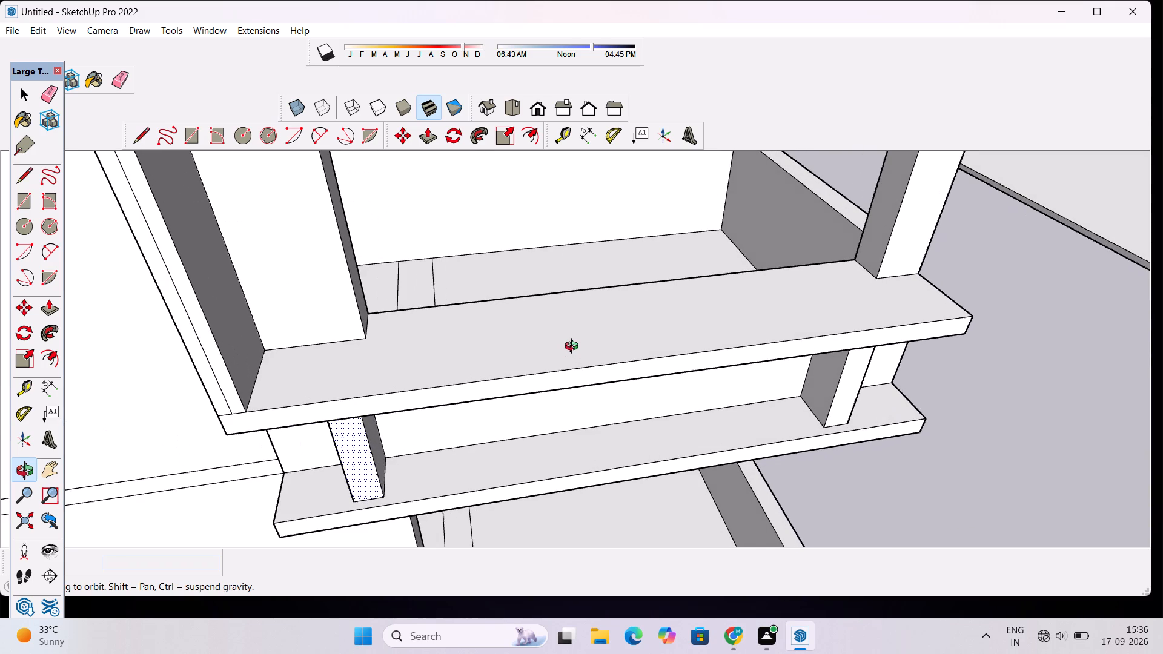
pyautogui.scroll(1, 574, 348)
pyautogui.scroll(-5, 574, 347)
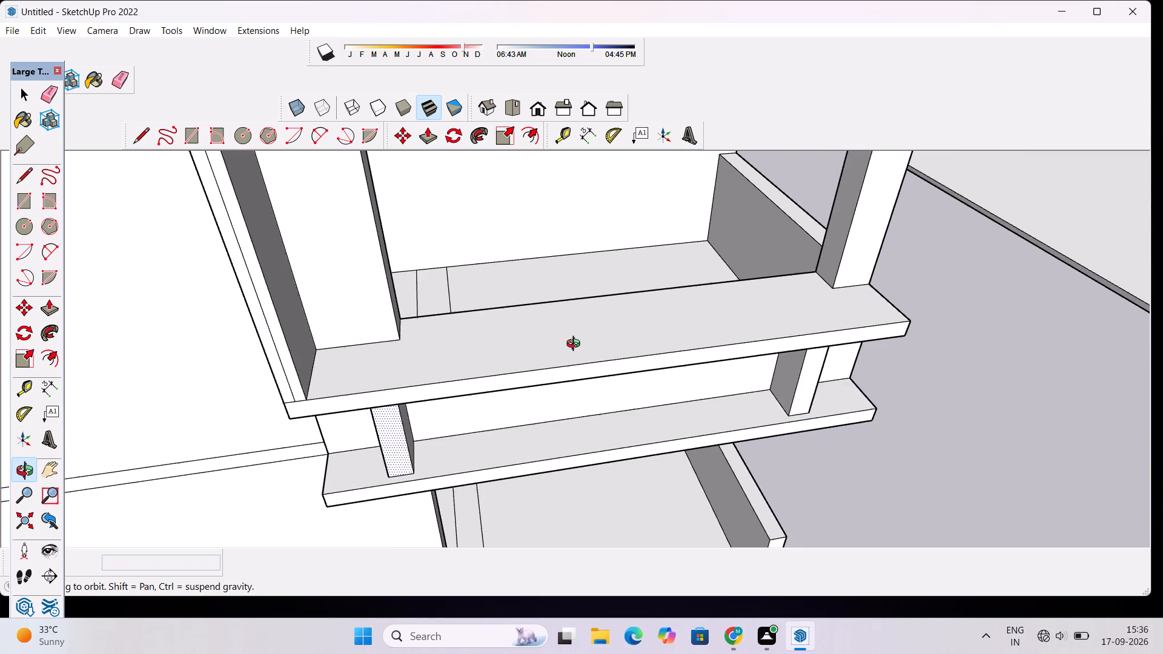
pyautogui.scroll(-13, 576, 345)
pyautogui.moveTo(781, 315); pyautogui.dragTo(402, 328)
pyautogui.moveTo(482, 315); pyautogui.dragTo(616, 264)
pyautogui.scroll(5, 575, 290)
pyautogui.moveTo(541, 317); pyautogui.dragTo(578, 210)
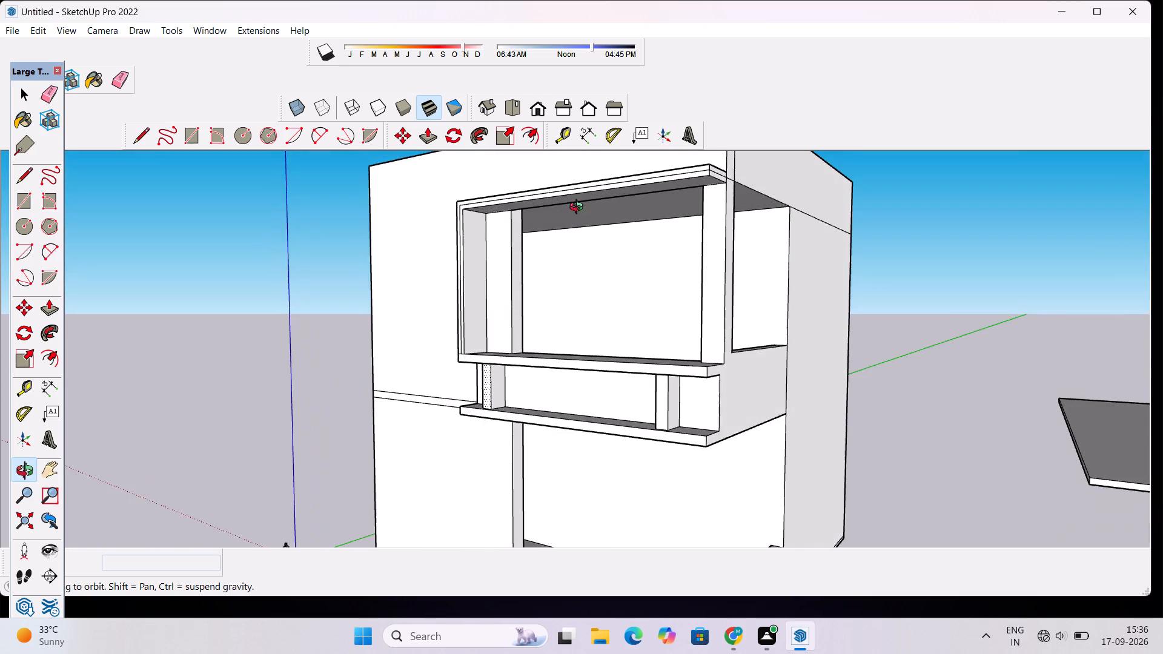
# Push/Pull the side face of the upper opening's inner pier back to the adjoining wall corner, by about 4' 11" and 3' 6".
pyautogui.keyDown('shift'); pyautogui.moveTo(565, 228); pyautogui.dragTo(574, 303); pyautogui.keyUp('shift')
pyautogui.scroll(4, 549, 322)
pyautogui.click(528, 343)
pyautogui.scroll(3, 530, 346)
pyautogui.keyDown('shift'); pyautogui.moveTo(534, 369); pyautogui.dragTo(542, 292); pyautogui.keyUp('shift')
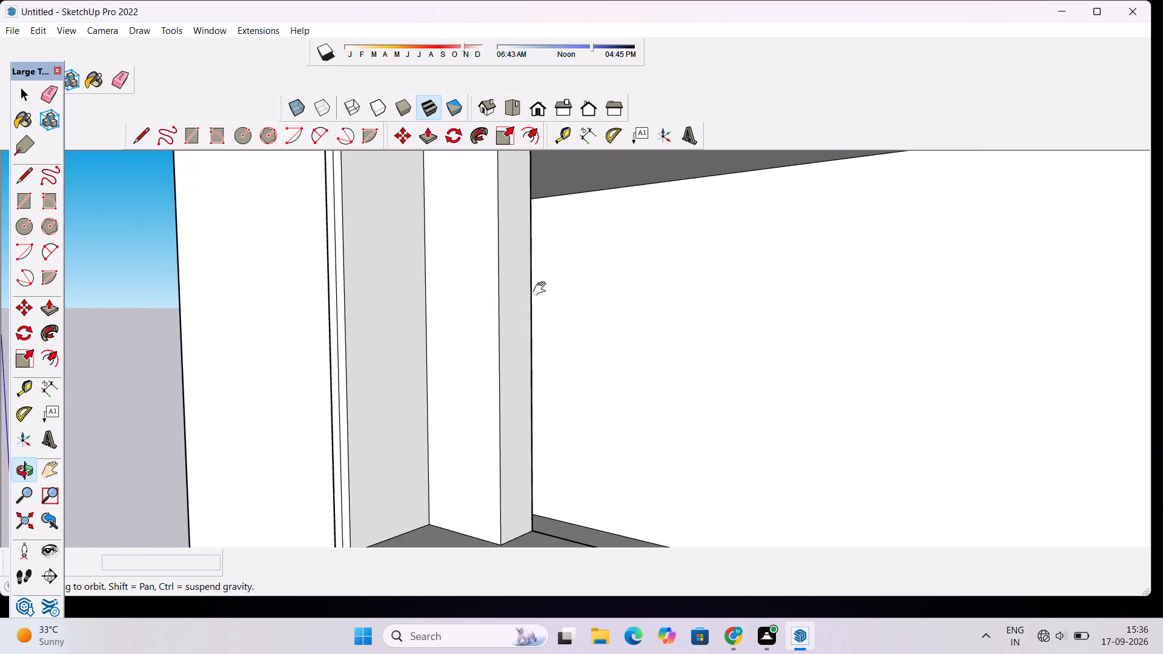
pyautogui.scroll(-4, 542, 289)
pyautogui.moveTo(557, 369); pyautogui.dragTo(557, 397)
pyautogui.scroll(2, 546, 379)
pyautogui.press('p')
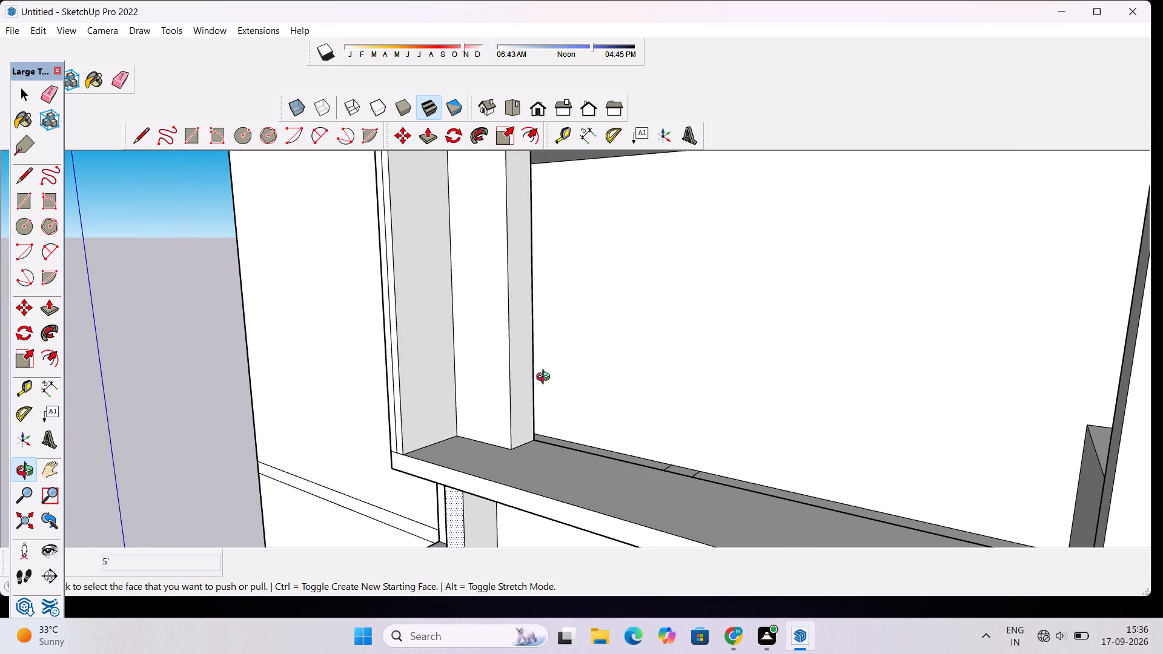
pyautogui.click(523, 385)
pyautogui.click(458, 417)
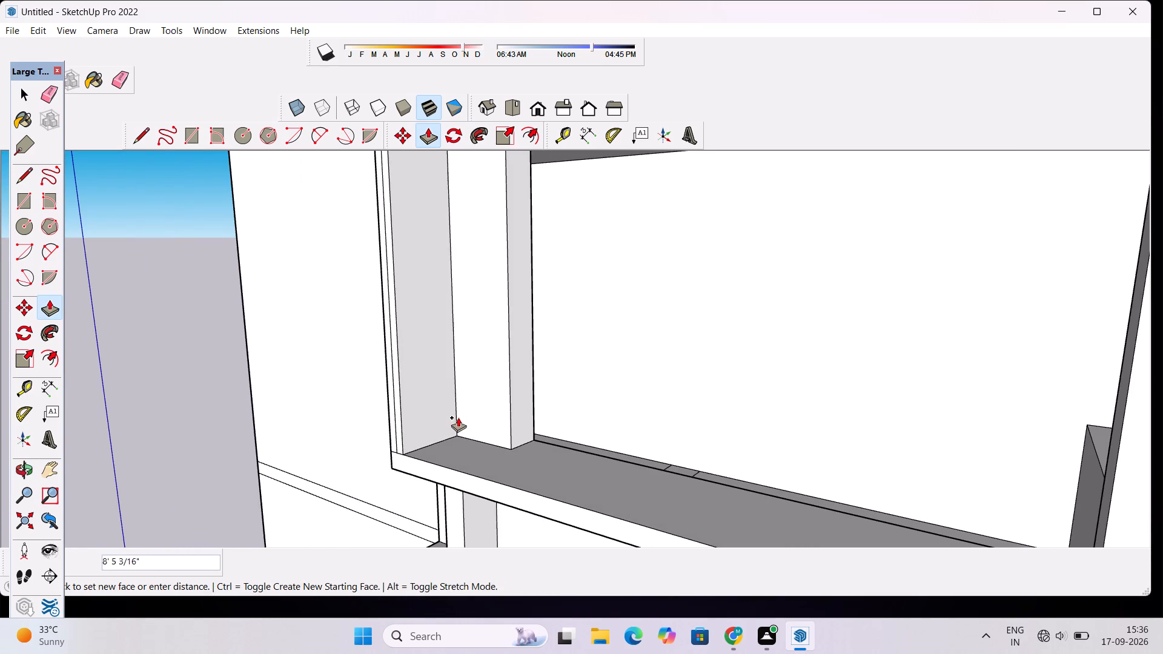
pyautogui.press('space')
pyautogui.press('p')
pyautogui.click(520, 420)
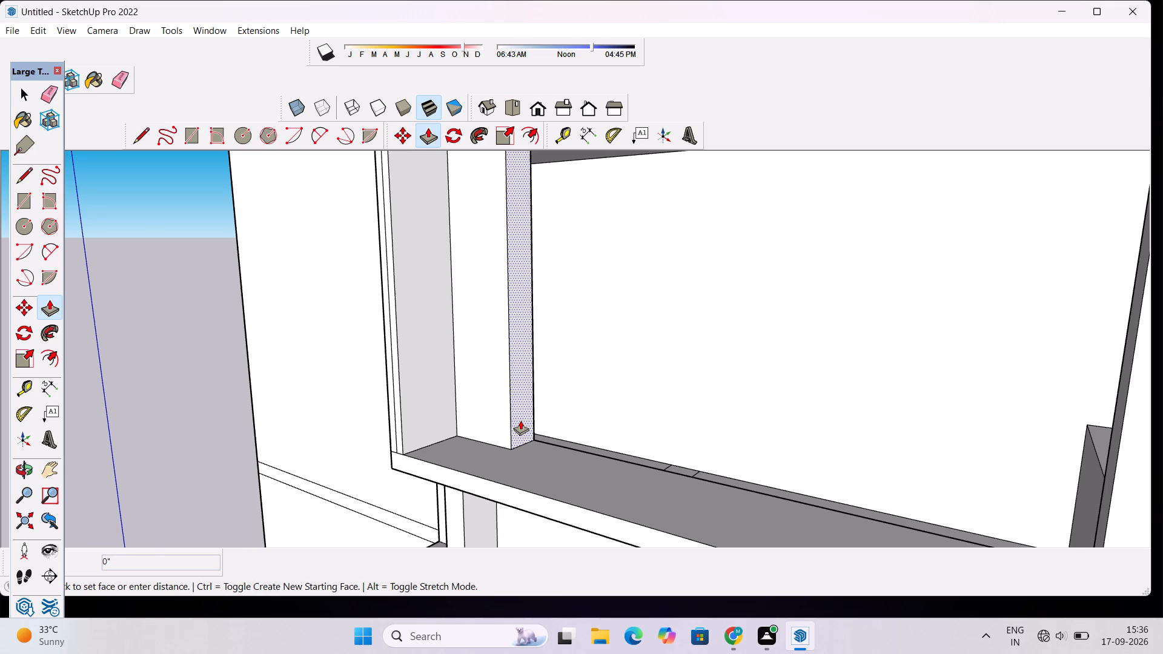
pyautogui.click(455, 432)
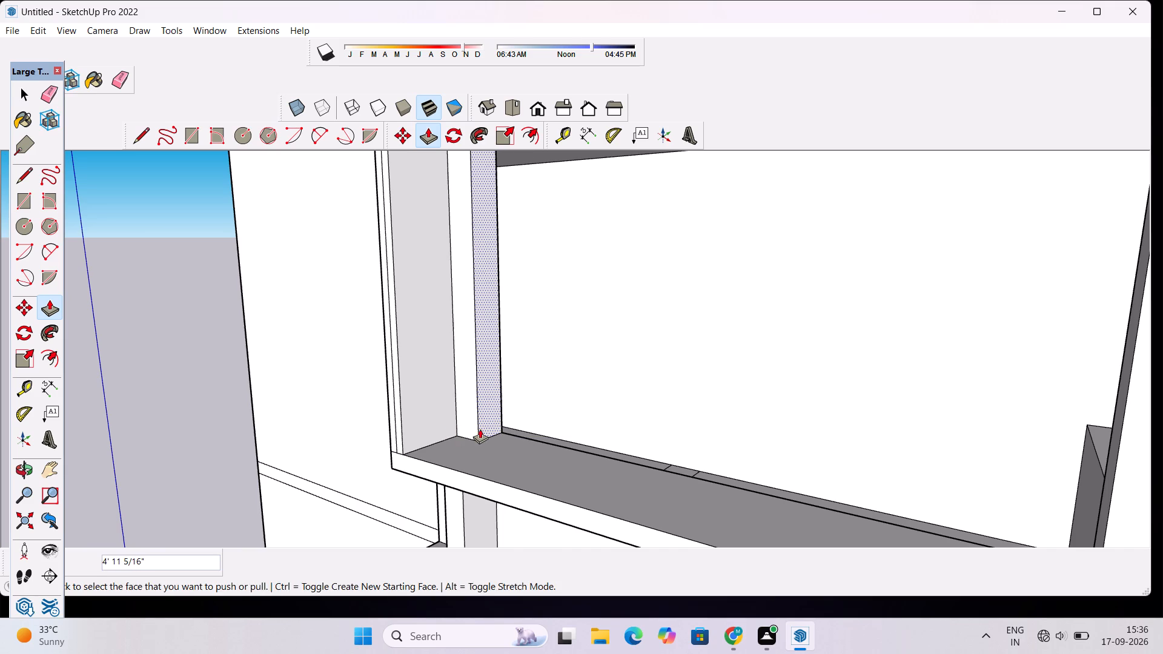
pyautogui.click(480, 429)
pyautogui.click(459, 436)
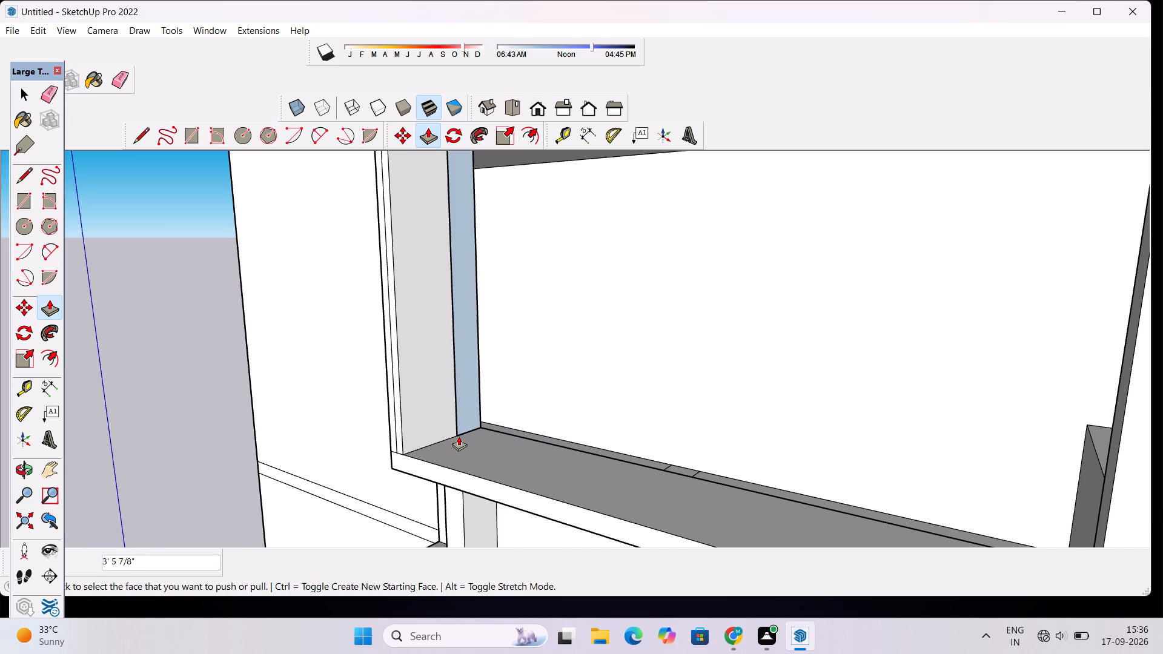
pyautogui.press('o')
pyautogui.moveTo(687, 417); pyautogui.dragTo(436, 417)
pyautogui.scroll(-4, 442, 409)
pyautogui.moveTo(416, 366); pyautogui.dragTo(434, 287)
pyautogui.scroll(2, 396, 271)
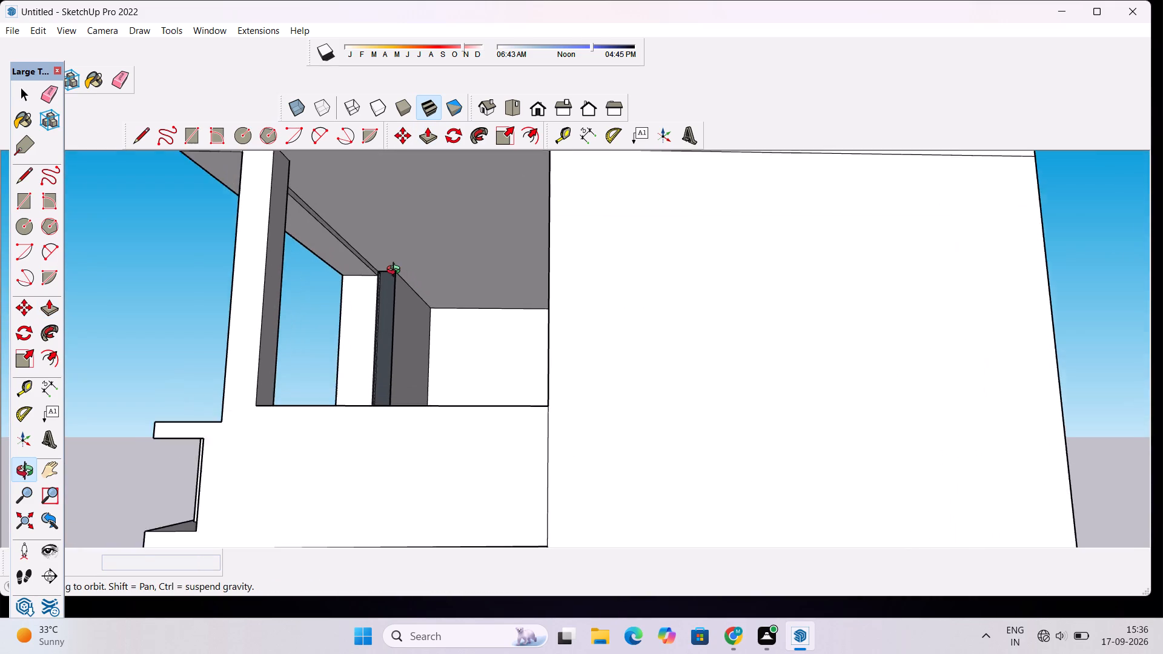
# Undo the last Push/Pull on the side face of the upper opening's inner pier.
pyautogui.scroll(7, 396, 271)
pyautogui.moveTo(379, 316); pyautogui.dragTo(374, 339)
pyautogui.scroll(-4, 374, 339)
pyautogui.moveTo(301, 357); pyautogui.dragTo(442, 375)
pyautogui.scroll(-6, 442, 376)
pyautogui.moveTo(449, 403); pyautogui.dragTo(457, 441)
pyautogui.scroll(3, 411, 461)
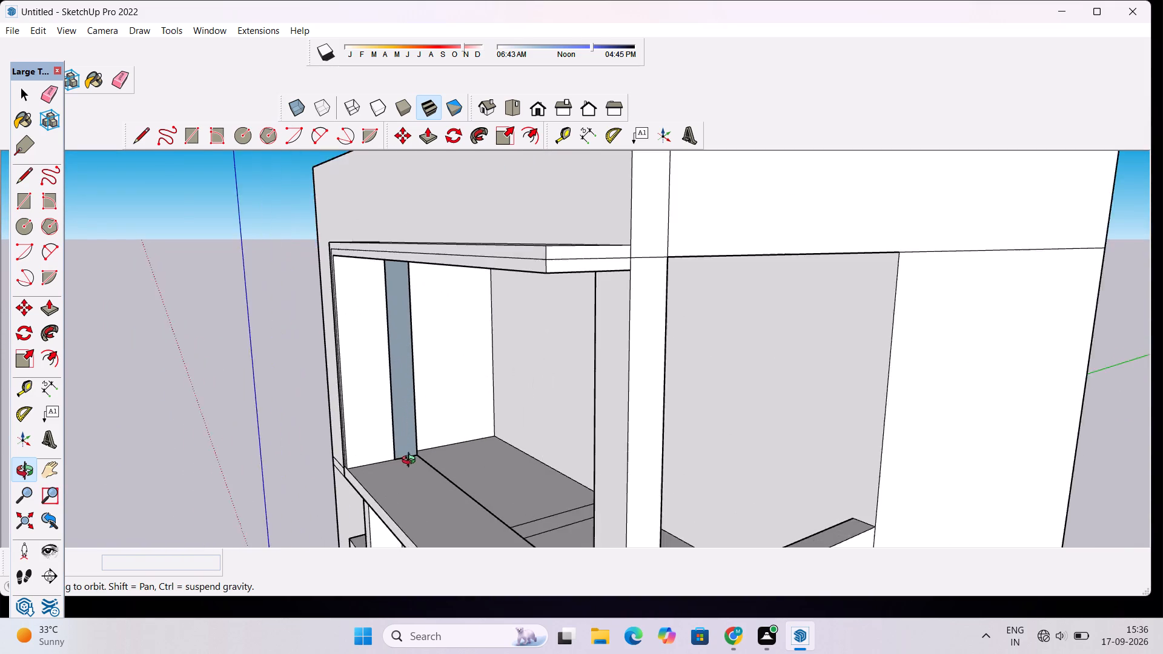
pyautogui.scroll(13, 411, 461)
pyautogui.moveTo(445, 454); pyautogui.dragTo(420, 464)
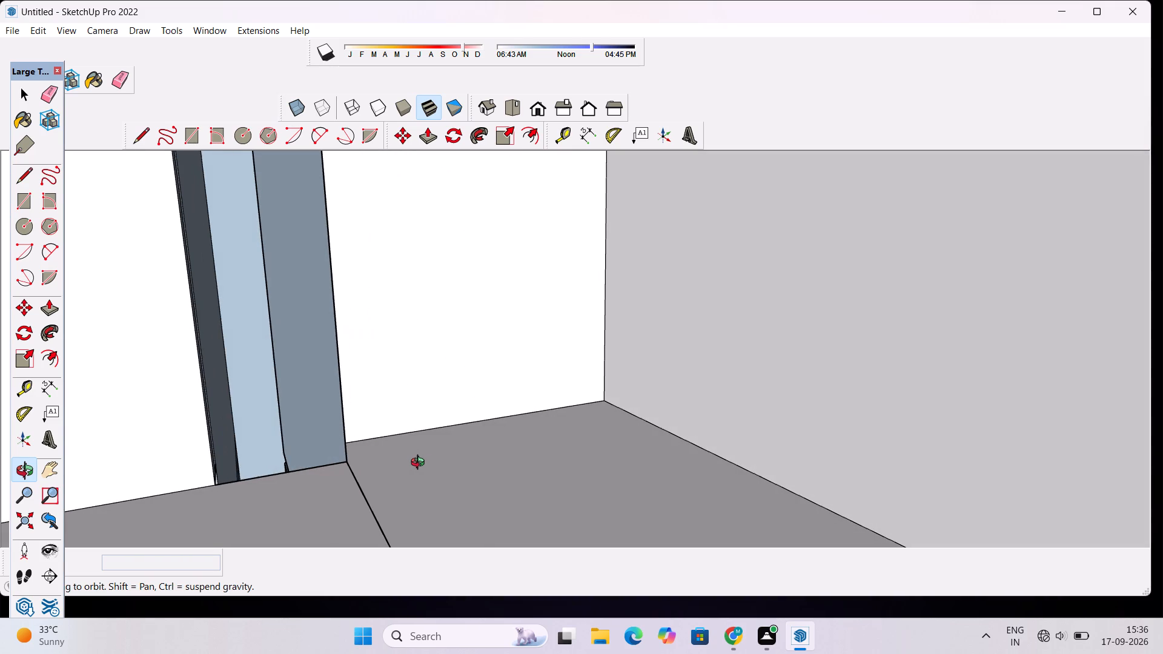
pyautogui.hotkey('ctrl', 'z')
# Push/Pull the side face of the upper opening's inner pier back toward the adjoining wall by about 3' 2 7/16".
pyautogui.scroll(-4, 396, 413)
pyautogui.moveTo(331, 417); pyautogui.dragTo(369, 414)
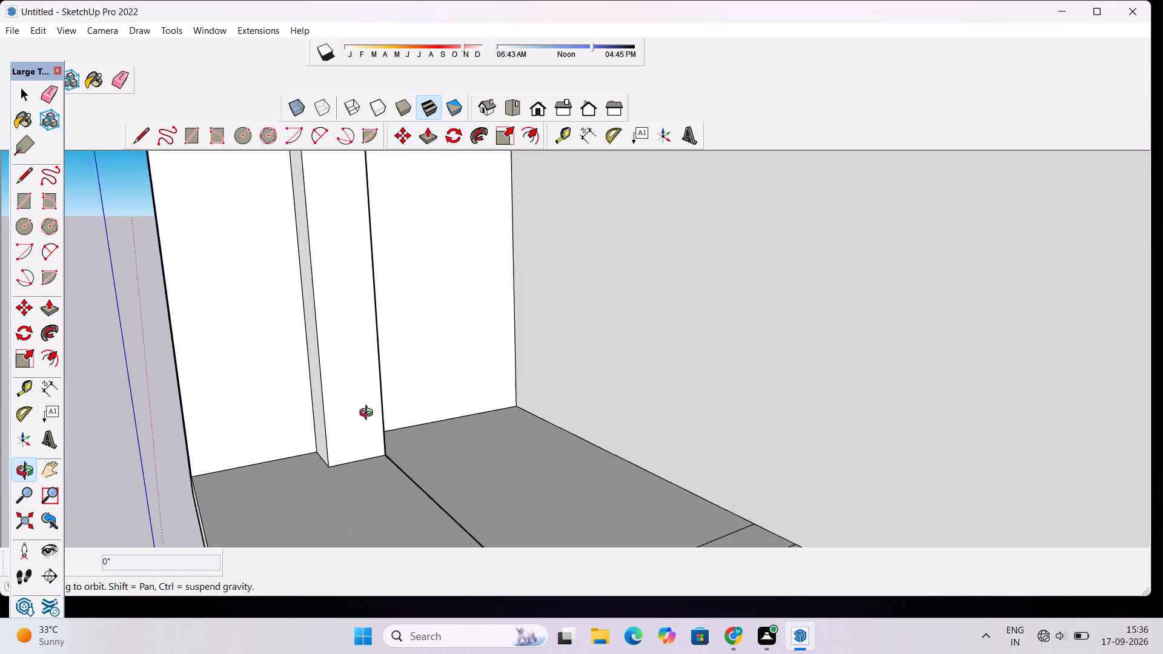
pyautogui.moveTo(369, 414); pyautogui.dragTo(475, 388)
pyautogui.moveTo(475, 391); pyautogui.dragTo(480, 405)
pyautogui.scroll(-3, 480, 405)
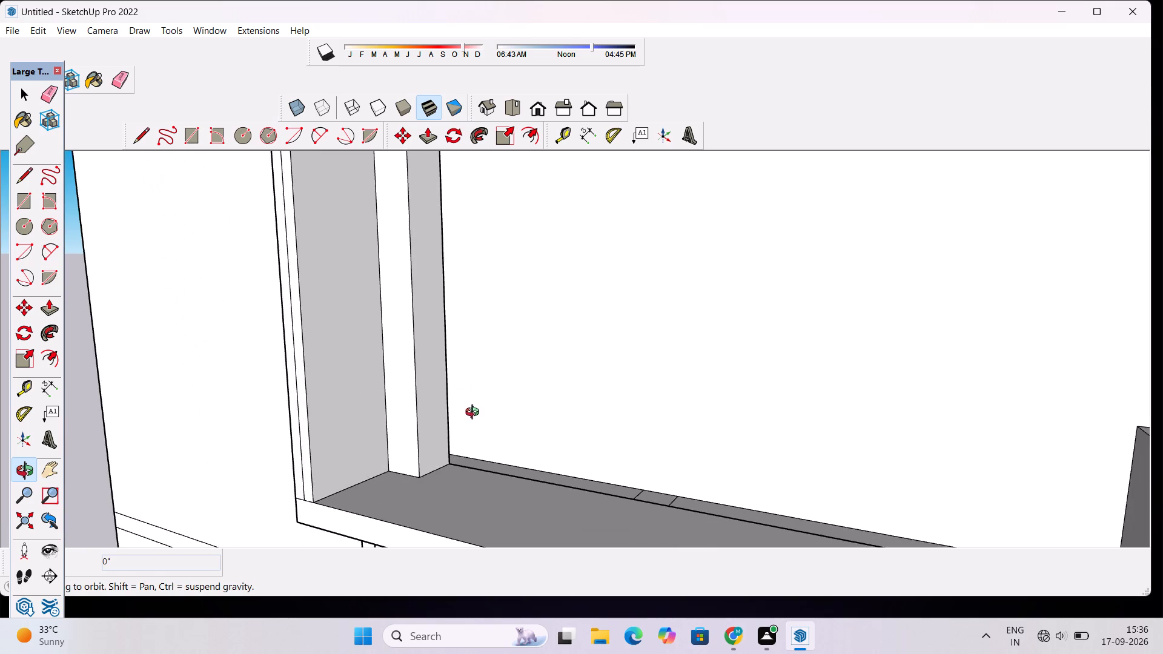
pyautogui.keyDown('shift'); pyautogui.moveTo(475, 414); pyautogui.dragTo(491, 375); pyautogui.keyUp('shift')
pyautogui.moveTo(493, 377); pyautogui.dragTo(511, 396)
pyautogui.press('p')
pyautogui.click(473, 392)
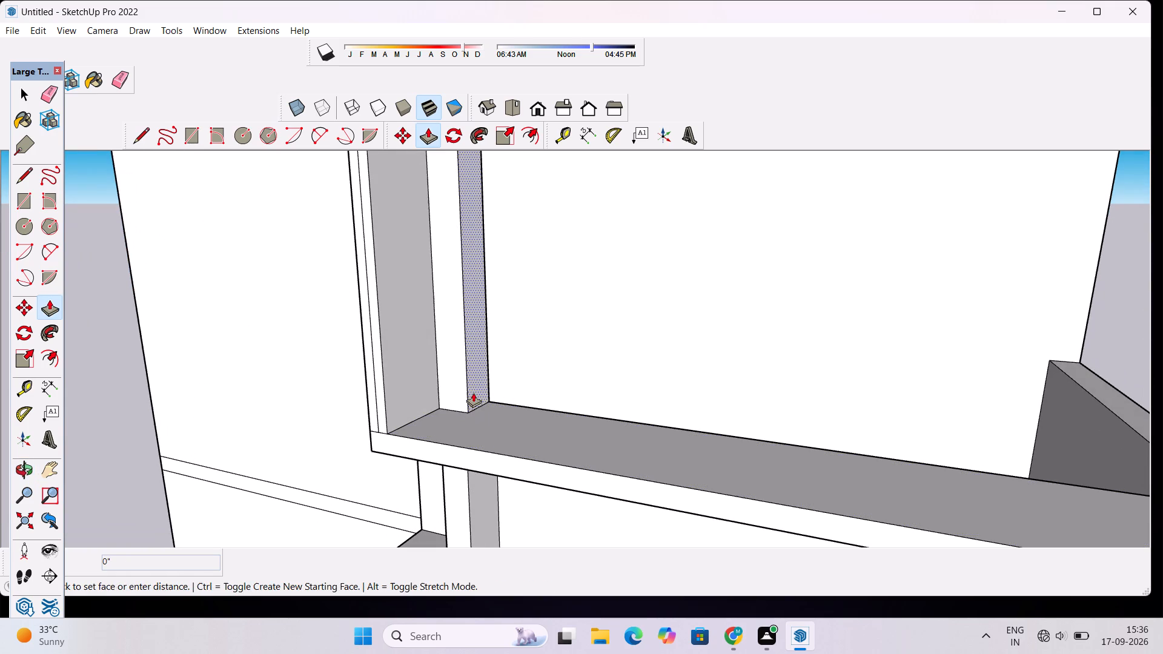
pyautogui.scroll(3, 449, 386)
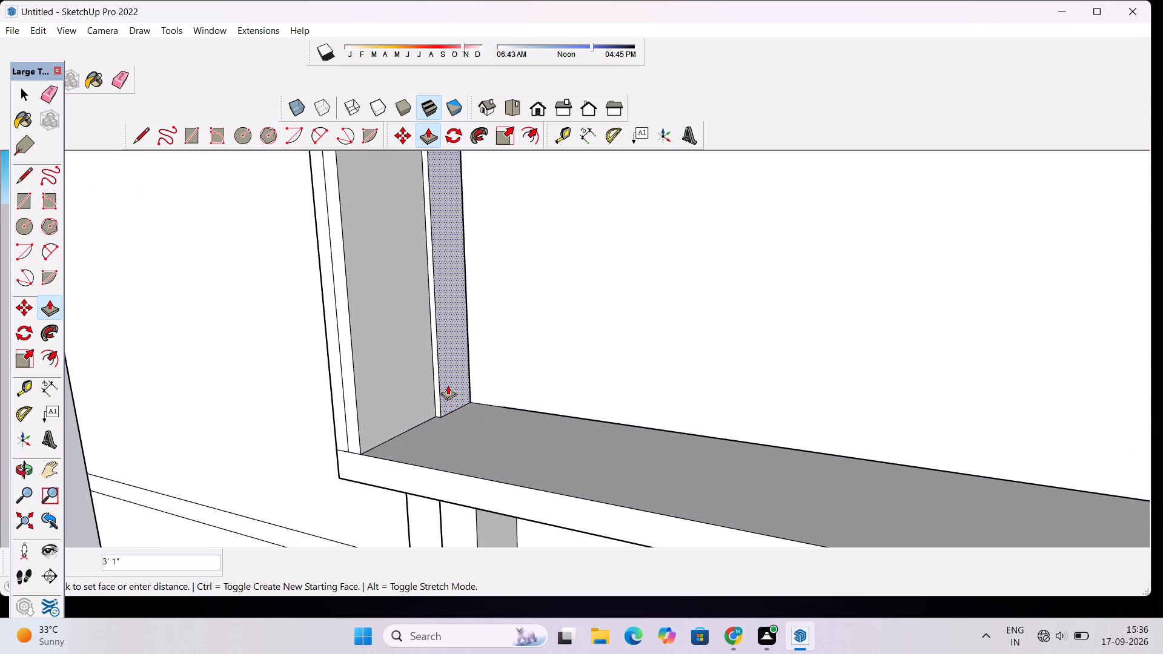
pyautogui.click(446, 385)
# Push/Pull the pier's remaining sliver back in small increments of about 3/4", 1 3/8", 1" and 1/4" until nearly flush with the wall.
pyautogui.scroll(12, 424, 405)
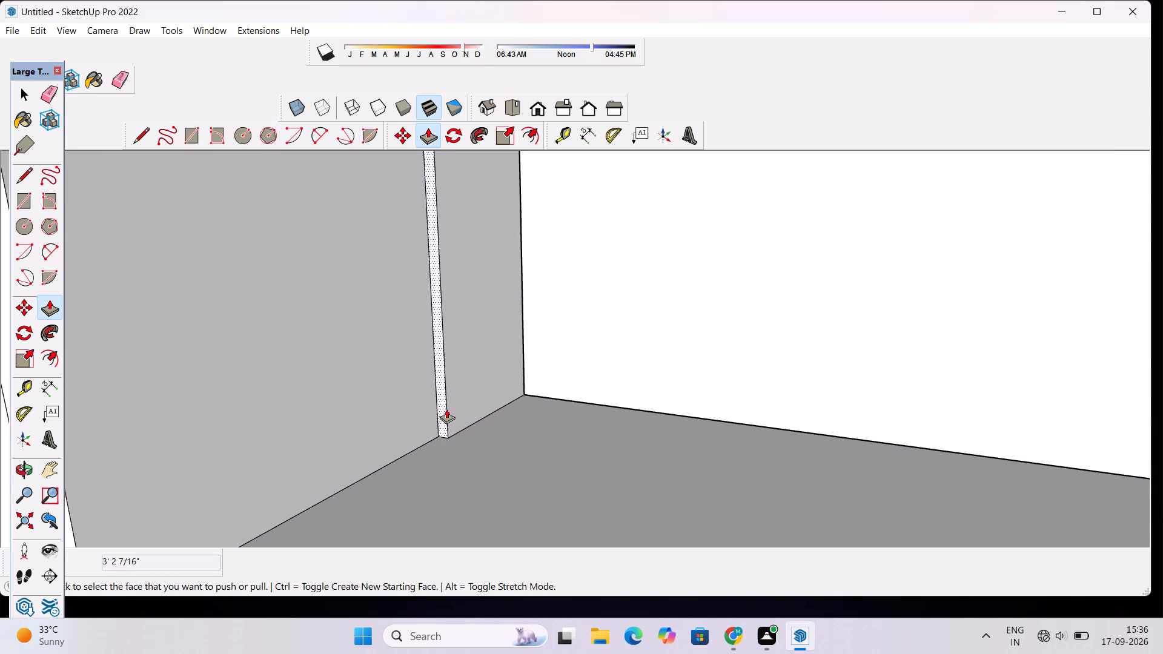
pyautogui.click(454, 422)
pyautogui.scroll(4, 442, 436)
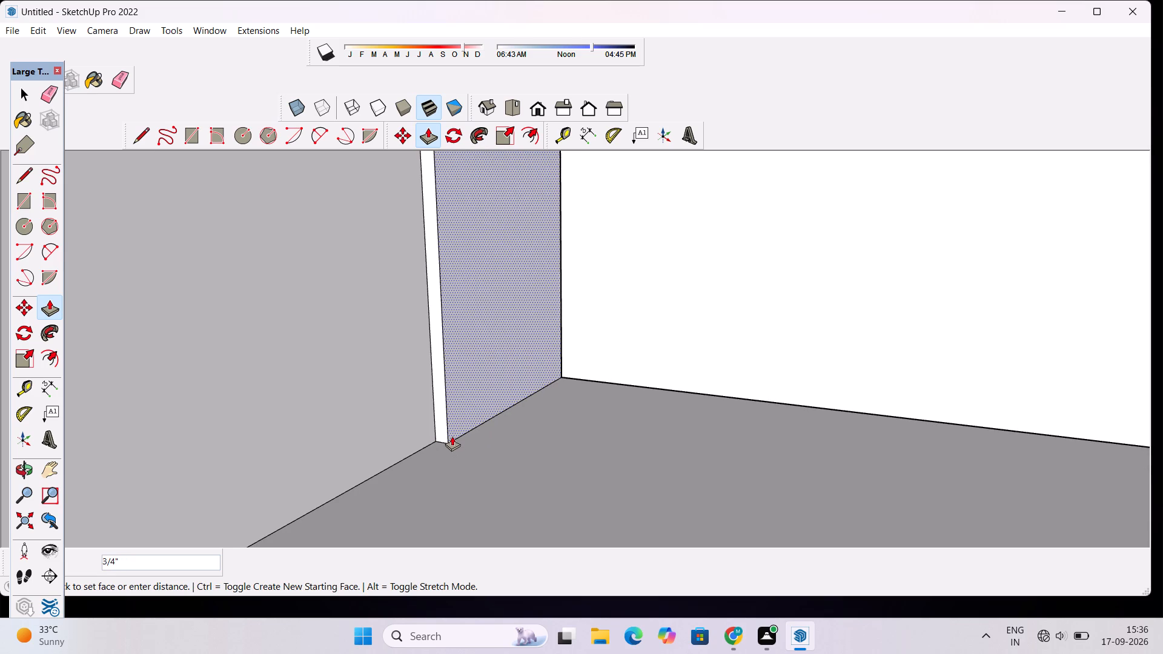
pyautogui.click(452, 436)
pyautogui.scroll(7, 441, 434)
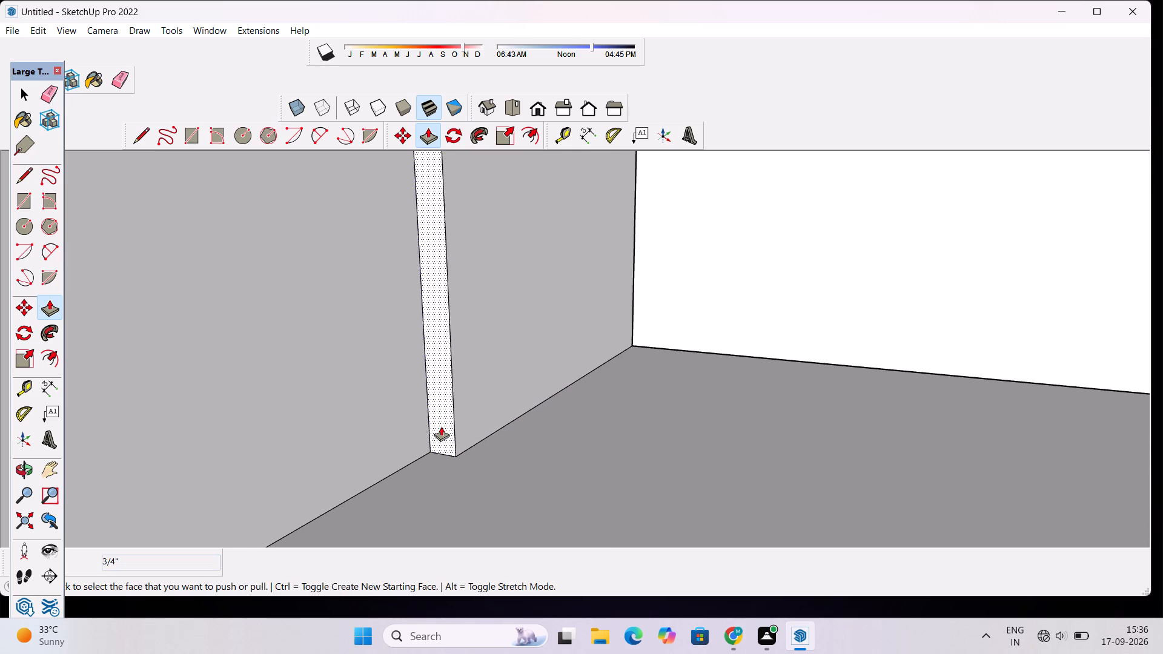
pyautogui.click(464, 412)
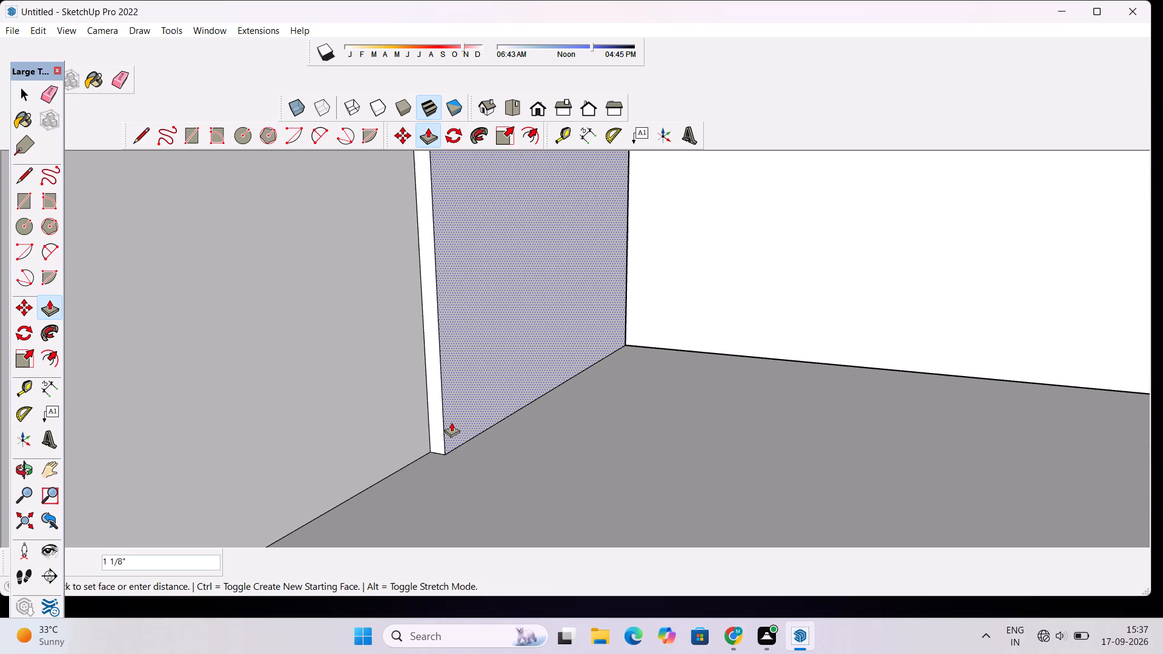
pyautogui.click(449, 420)
pyautogui.scroll(-1, 437, 426)
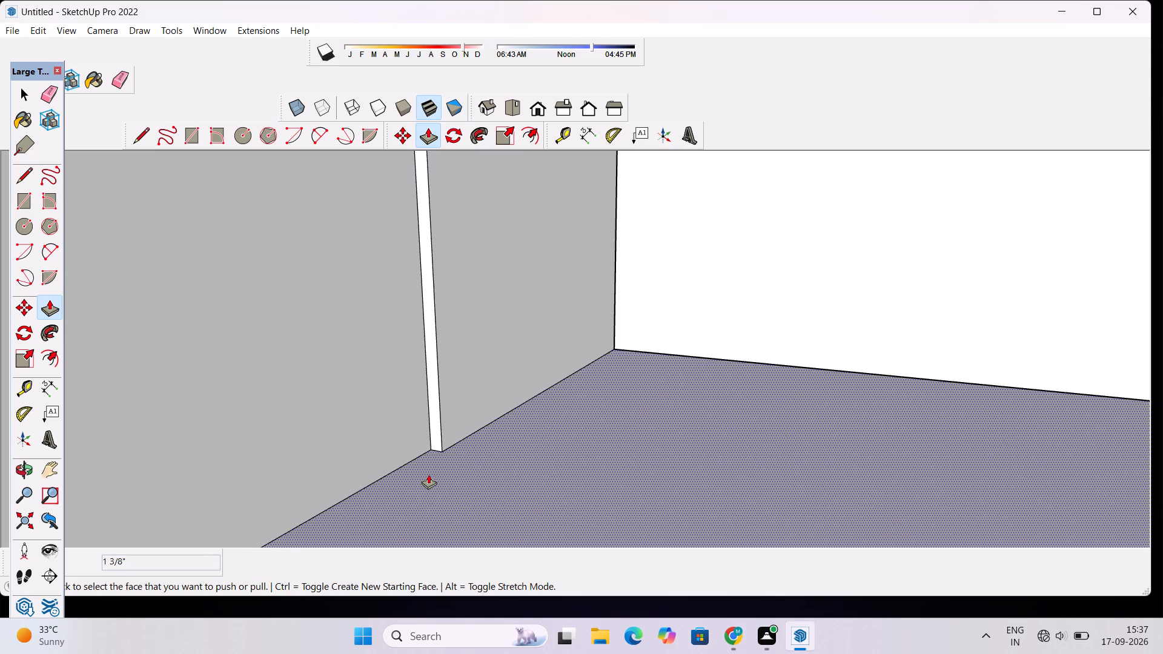
pyautogui.scroll(9, 428, 474)
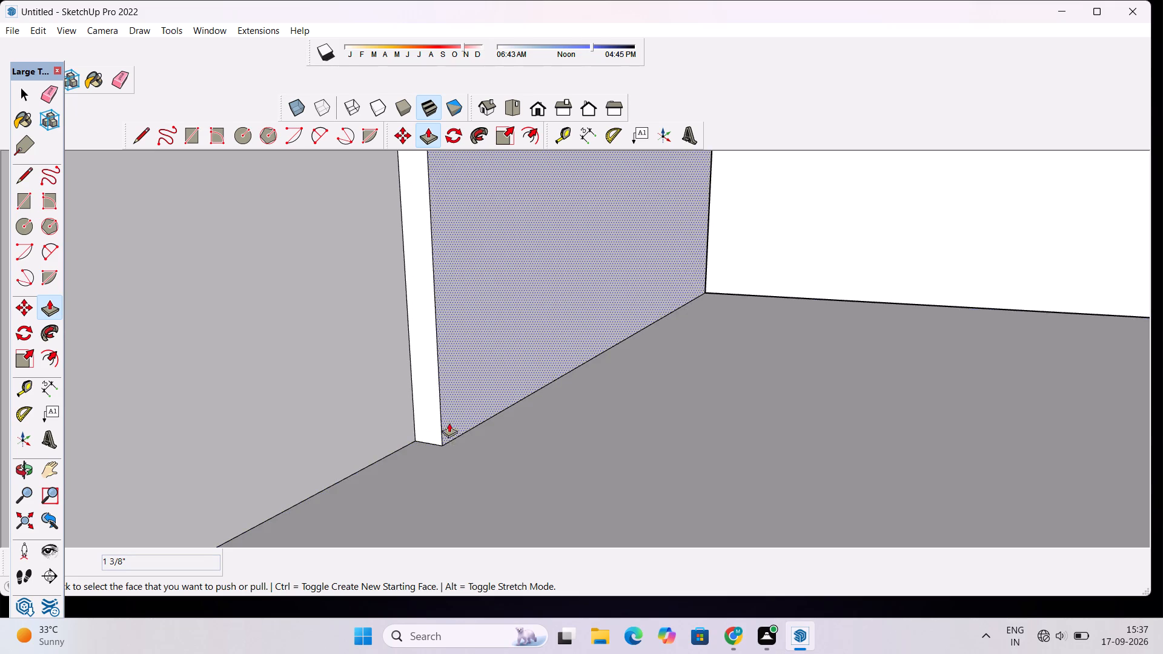
pyautogui.scroll(-3, 449, 423)
pyautogui.click(448, 424)
pyautogui.click(433, 420)
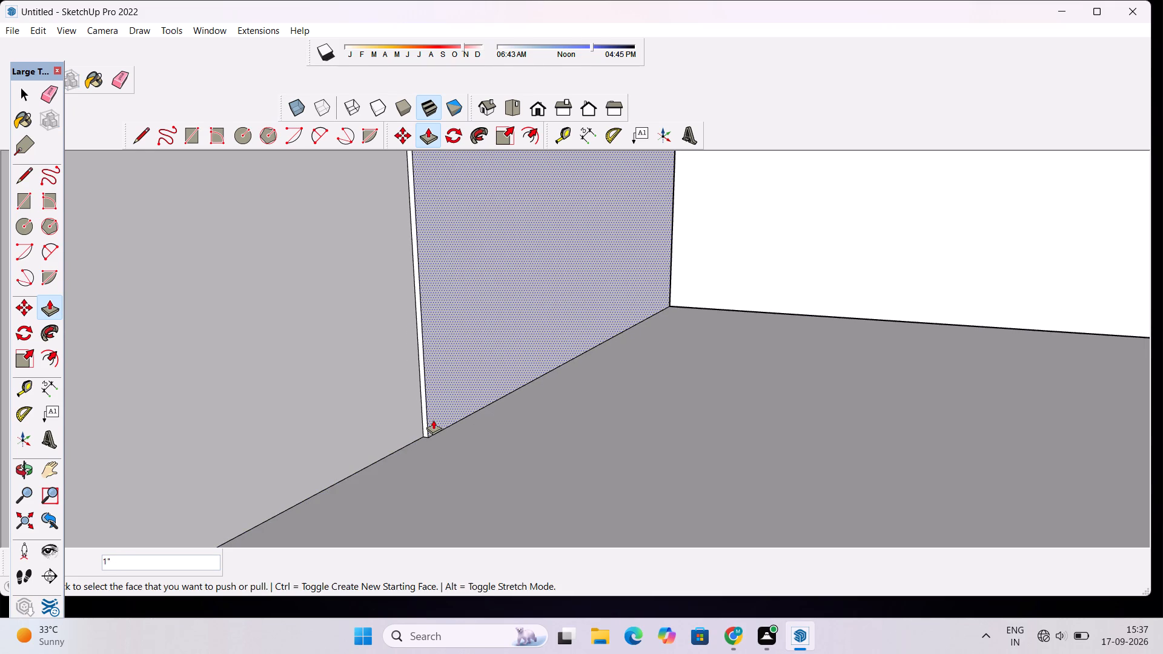
pyautogui.scroll(17, 417, 438)
pyautogui.click(479, 398)
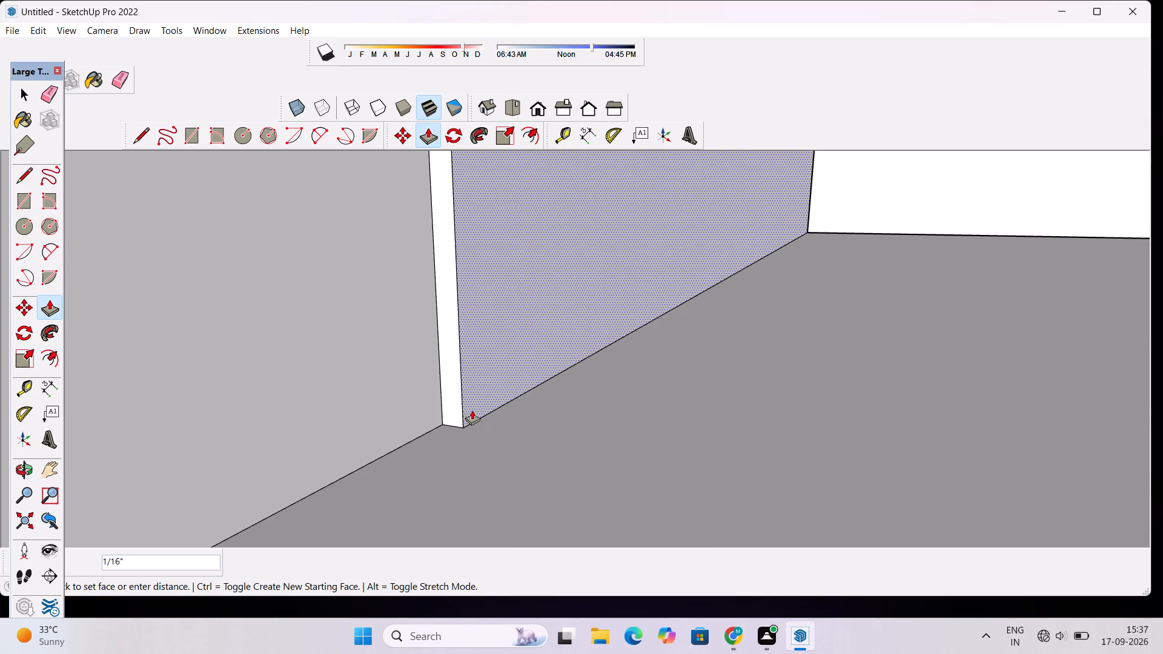
pyautogui.click(456, 414)
pyautogui.scroll(-9, 397, 381)
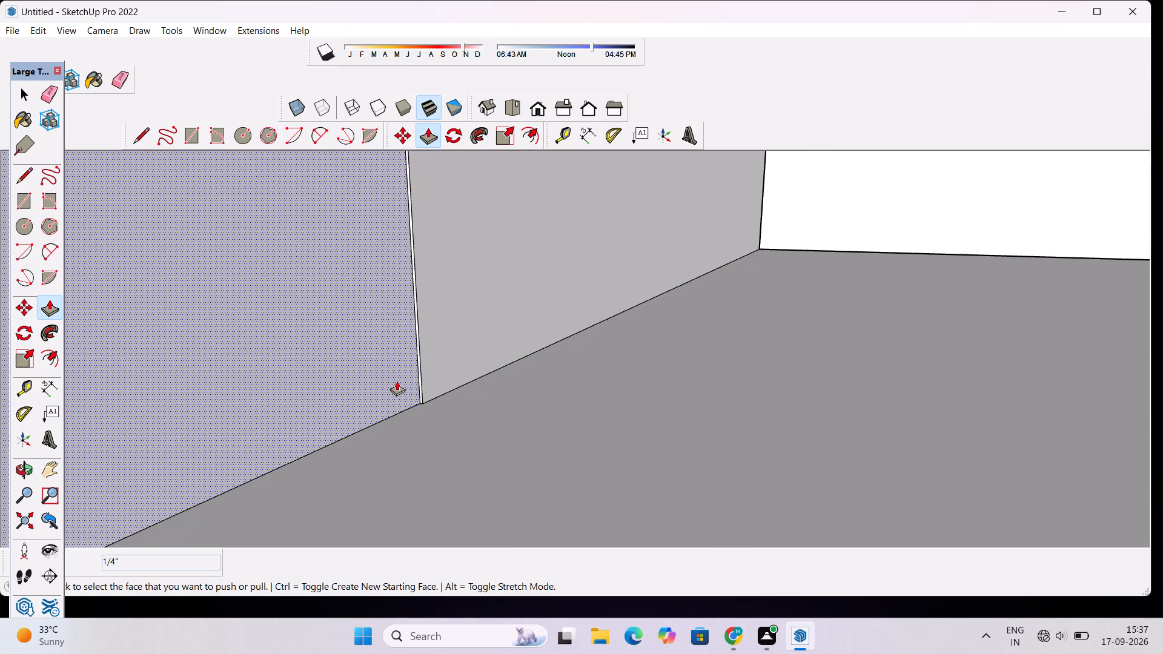
pyautogui.scroll(-5, 397, 381)
pyautogui.scroll(1, 402, 368)
pyautogui.scroll(-2, 408, 355)
# Examine the trimmed pier and the whole house from the front, the sides and above.
pyautogui.press('o')
pyautogui.scroll(-6, 412, 355)
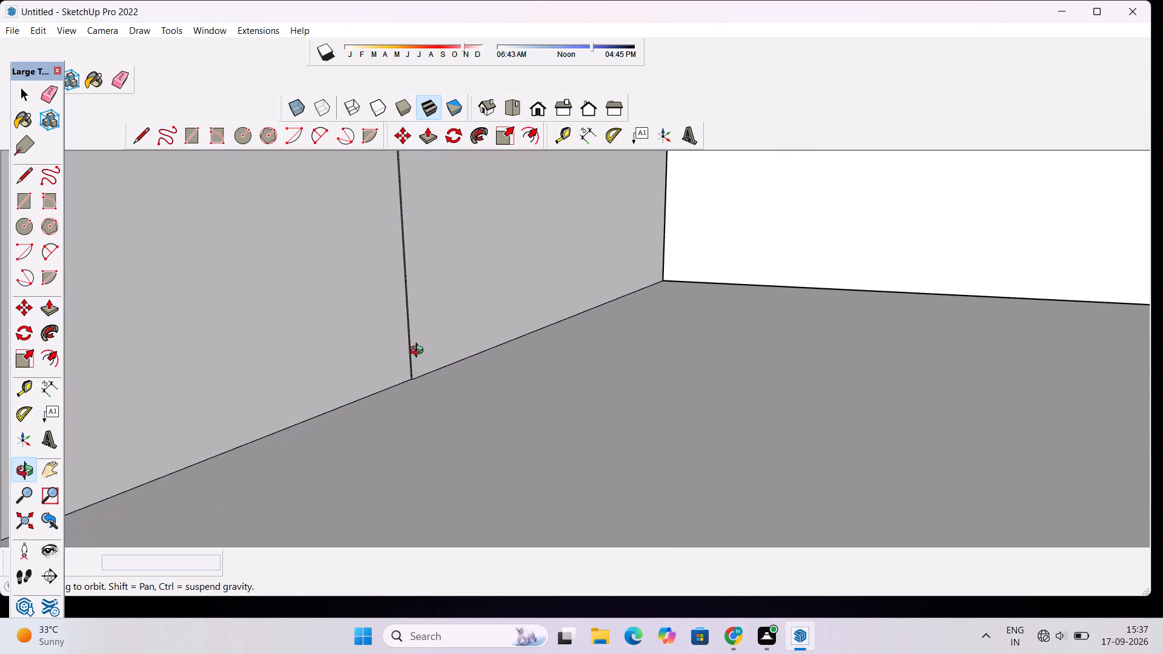
pyautogui.scroll(-19, 419, 352)
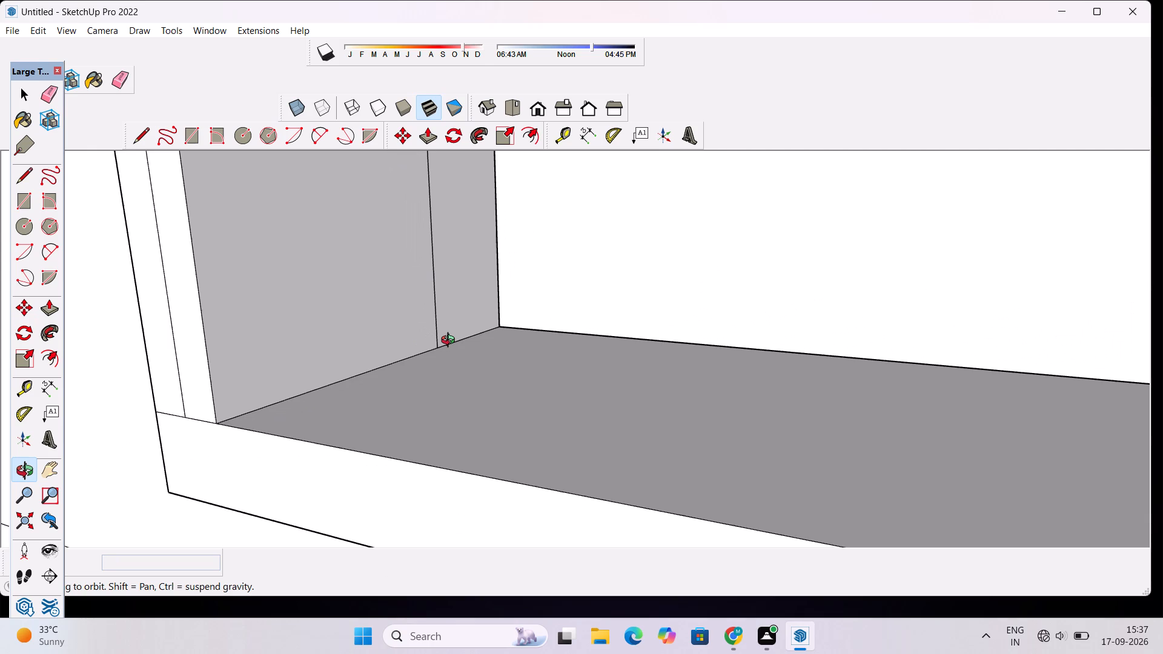
pyautogui.scroll(-13, 460, 335)
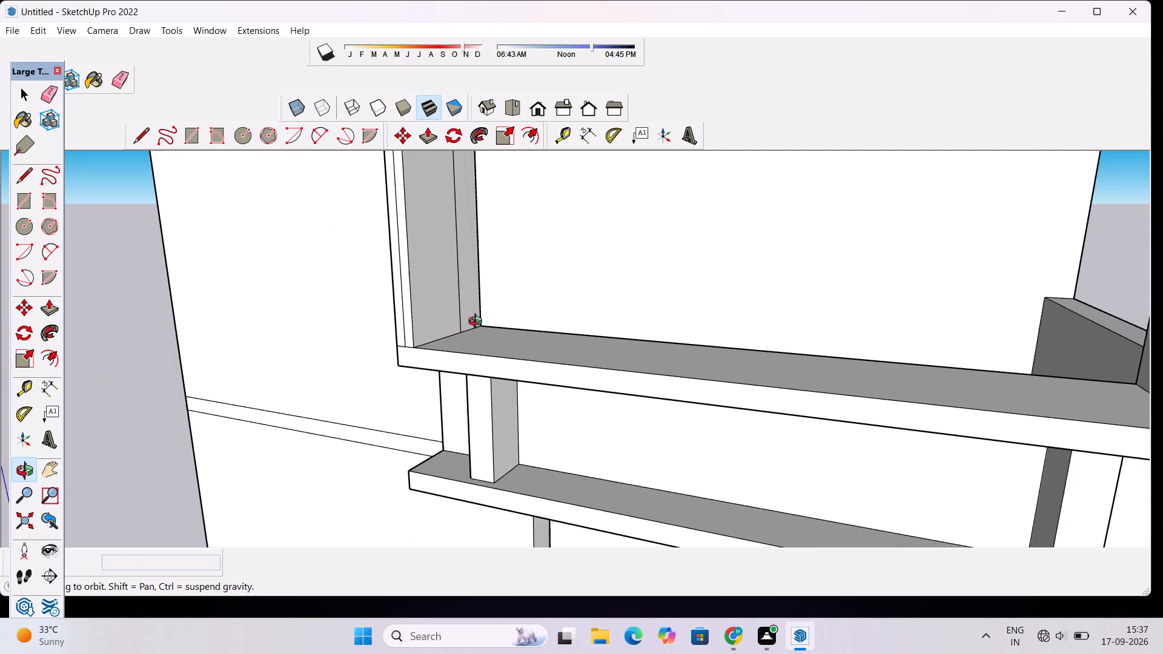
pyautogui.moveTo(506, 396); pyautogui.dragTo(832, 306)
pyautogui.moveTo(915, 312); pyautogui.dragTo(724, 334)
pyautogui.scroll(-8, 724, 334)
pyautogui.keyDown('shift'); pyautogui.moveTo(760, 312); pyautogui.dragTo(688, 331); pyautogui.keyUp('shift')
pyautogui.scroll(-4, 695, 311)
pyautogui.keyDown('shift'); pyautogui.moveTo(702, 312); pyautogui.dragTo(680, 345); pyautogui.keyUp('shift')
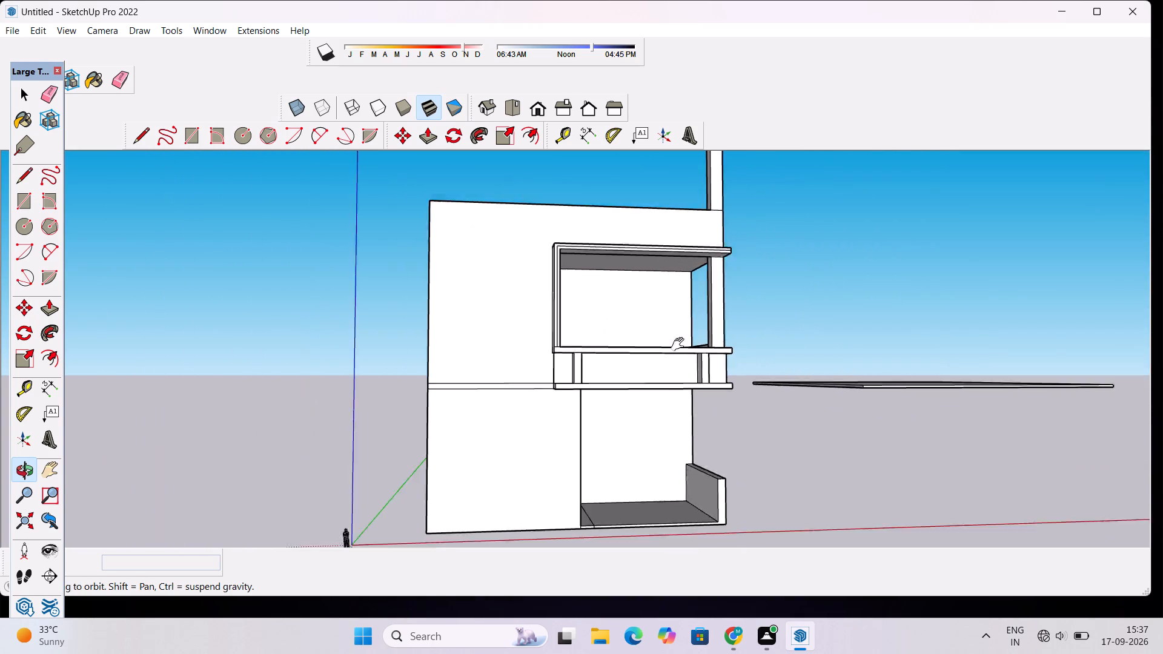
pyautogui.keyDown('shift'); pyautogui.moveTo(680, 345); pyautogui.dragTo(626, 383); pyautogui.keyUp('shift')
pyautogui.scroll(-3, 626, 383)
pyautogui.moveTo(709, 376); pyautogui.dragTo(862, 463)
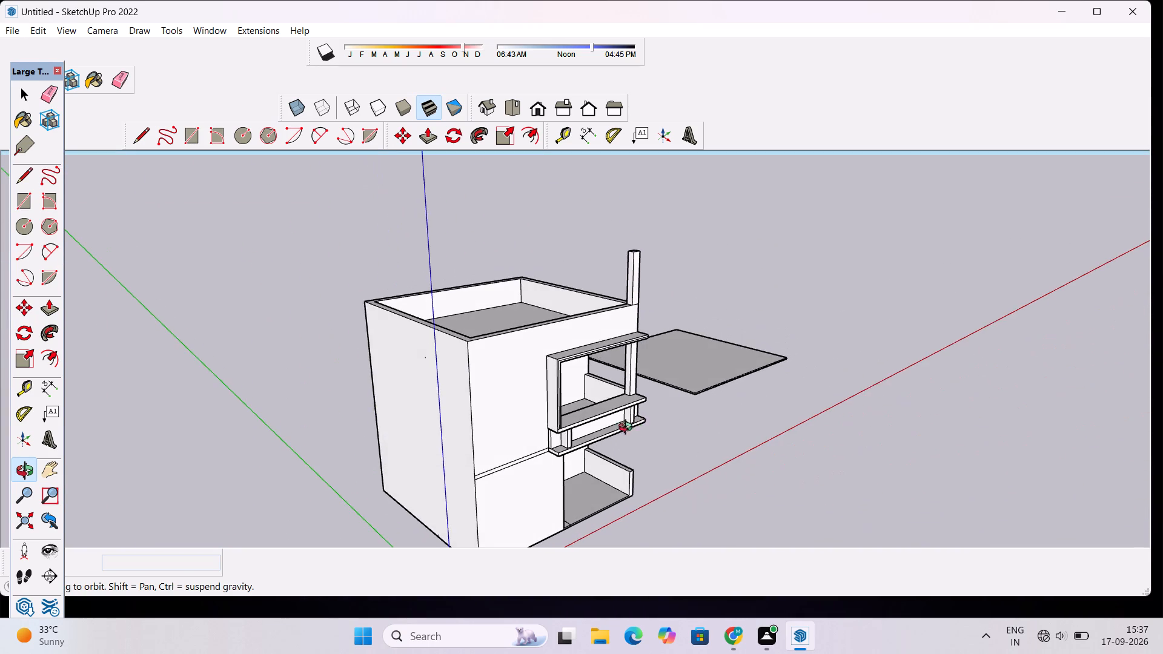
pyautogui.moveTo(615, 429); pyautogui.dragTo(334, 403)
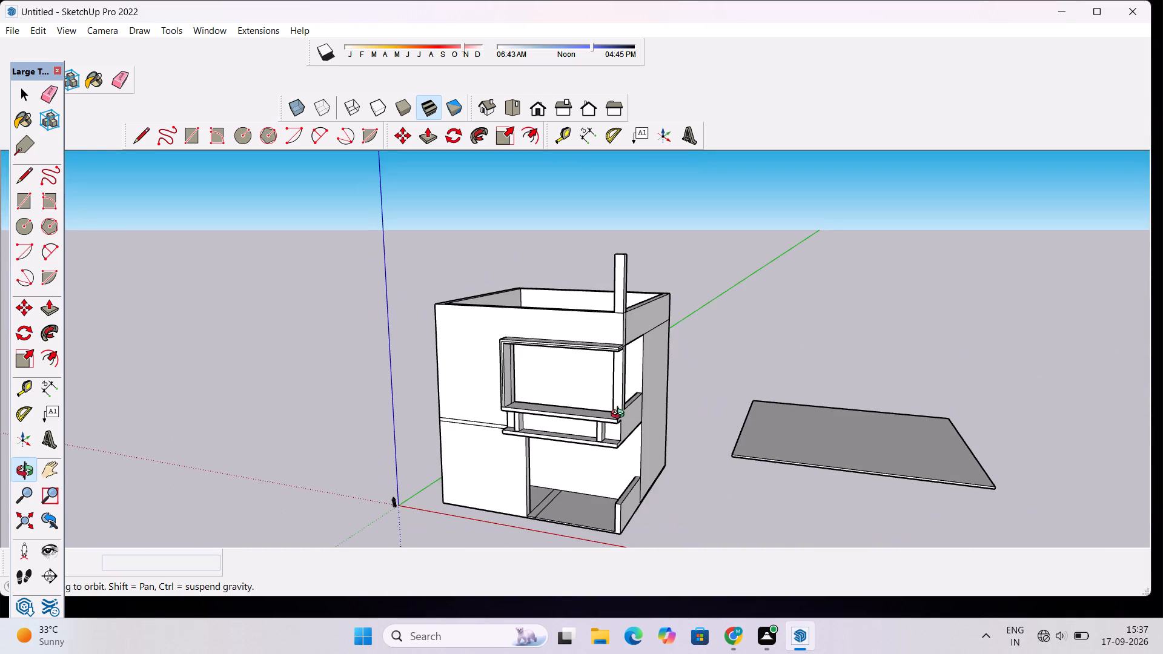
pyautogui.scroll(3, 647, 409)
pyautogui.moveTo(666, 417); pyautogui.dragTo(542, 434)
pyautogui.moveTo(480, 451); pyautogui.dragTo(660, 535)
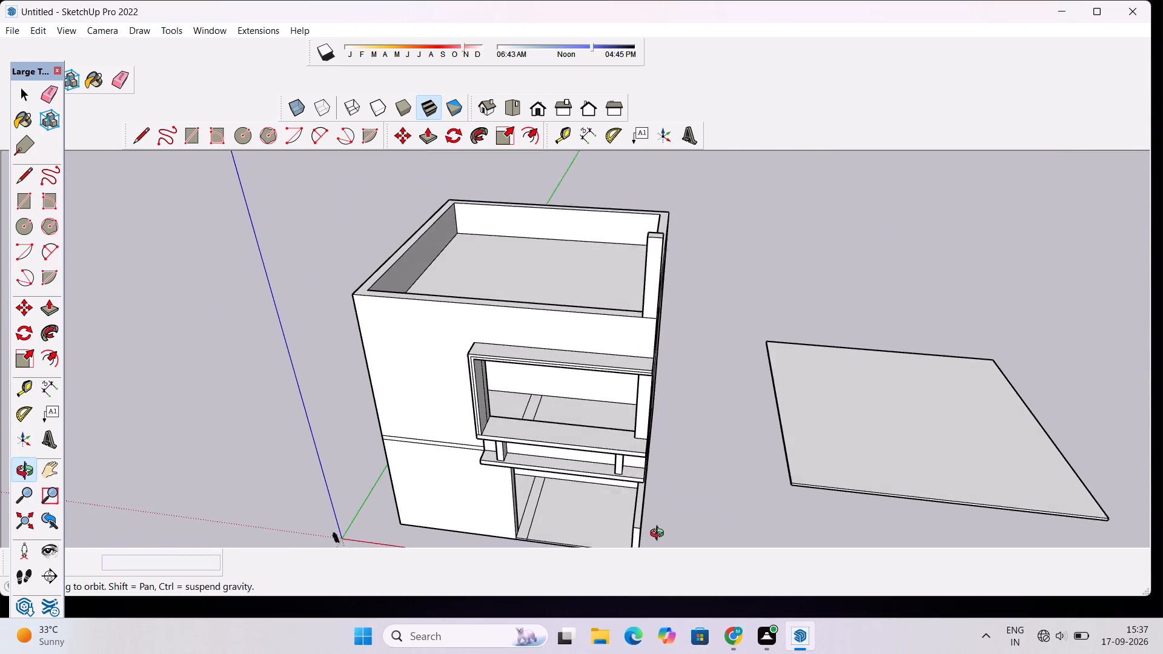
pyautogui.moveTo(660, 535); pyautogui.dragTo(660, 538)
# Erase the two parallel lines crossing the floor inside the upper opening.
pyautogui.scroll(8, 518, 418)
pyautogui.moveTo(540, 417); pyautogui.dragTo(545, 437)
pyautogui.scroll(4, 551, 420)
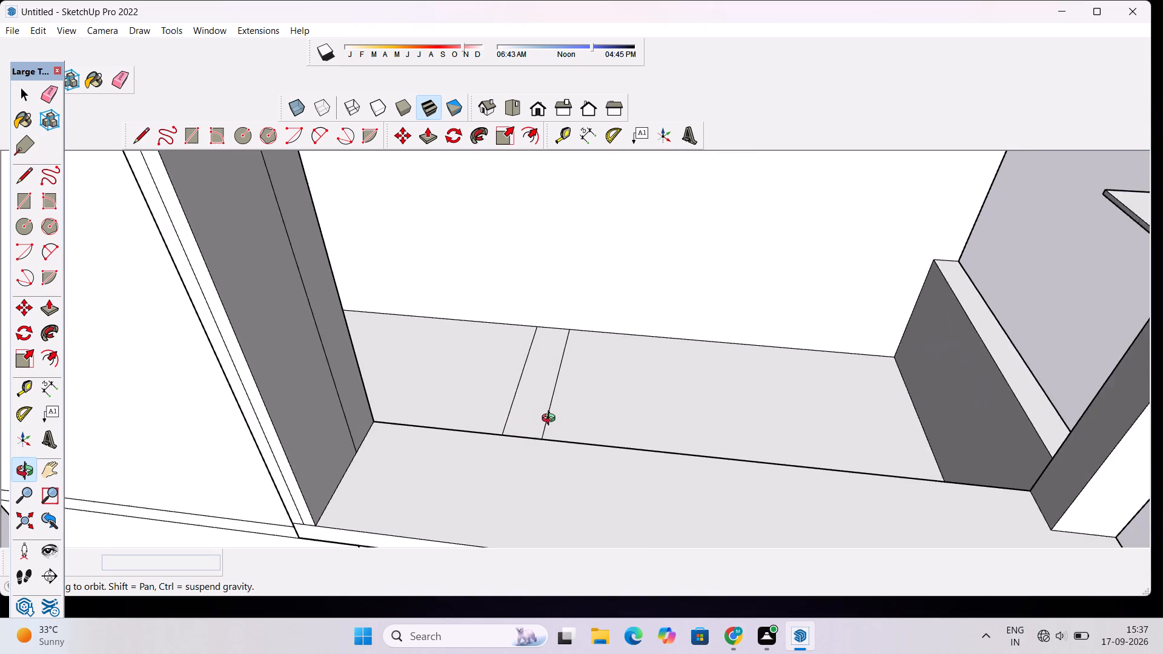
pyautogui.scroll(3, 551, 420)
pyautogui.press('e')
pyautogui.moveTo(507, 368); pyautogui.dragTo(557, 394)
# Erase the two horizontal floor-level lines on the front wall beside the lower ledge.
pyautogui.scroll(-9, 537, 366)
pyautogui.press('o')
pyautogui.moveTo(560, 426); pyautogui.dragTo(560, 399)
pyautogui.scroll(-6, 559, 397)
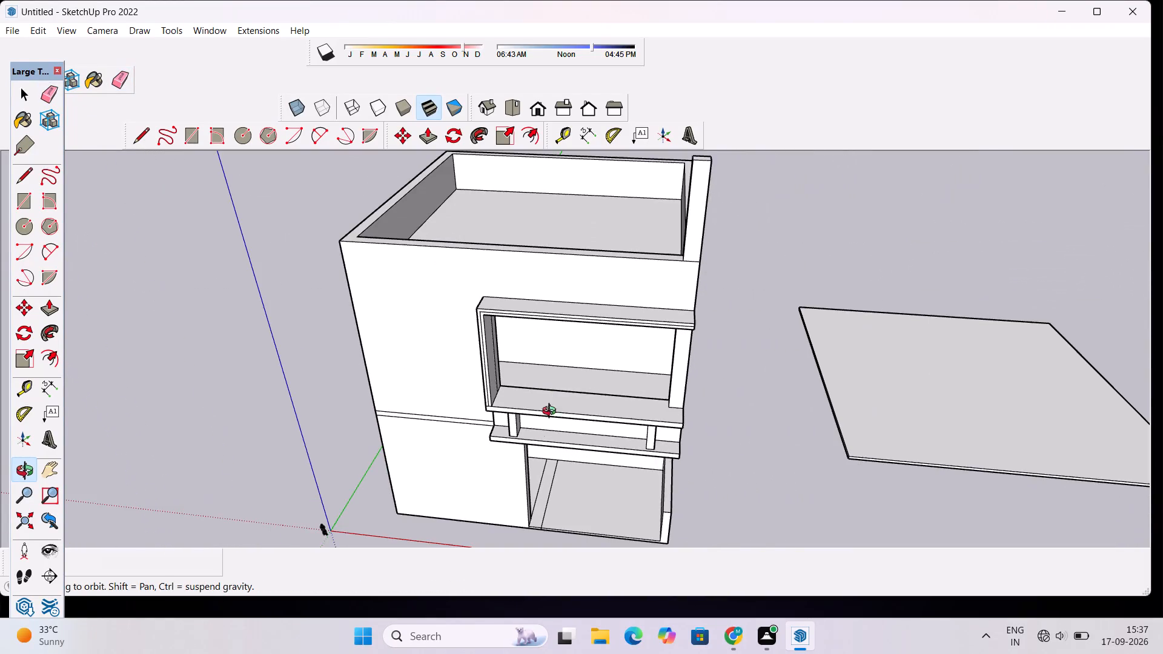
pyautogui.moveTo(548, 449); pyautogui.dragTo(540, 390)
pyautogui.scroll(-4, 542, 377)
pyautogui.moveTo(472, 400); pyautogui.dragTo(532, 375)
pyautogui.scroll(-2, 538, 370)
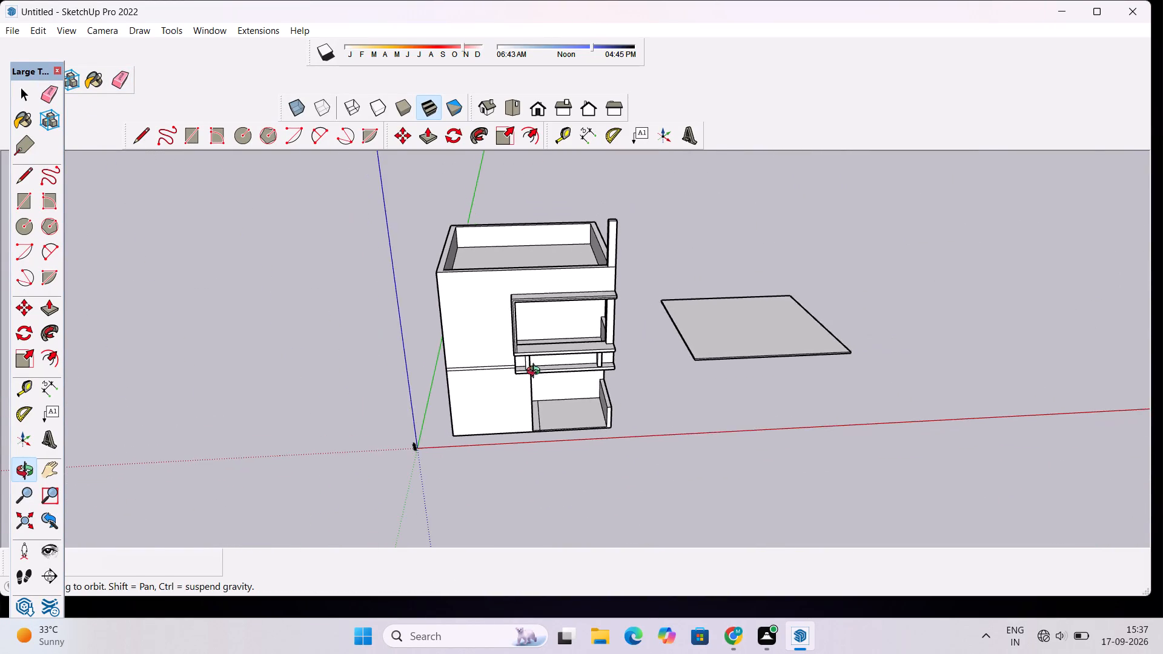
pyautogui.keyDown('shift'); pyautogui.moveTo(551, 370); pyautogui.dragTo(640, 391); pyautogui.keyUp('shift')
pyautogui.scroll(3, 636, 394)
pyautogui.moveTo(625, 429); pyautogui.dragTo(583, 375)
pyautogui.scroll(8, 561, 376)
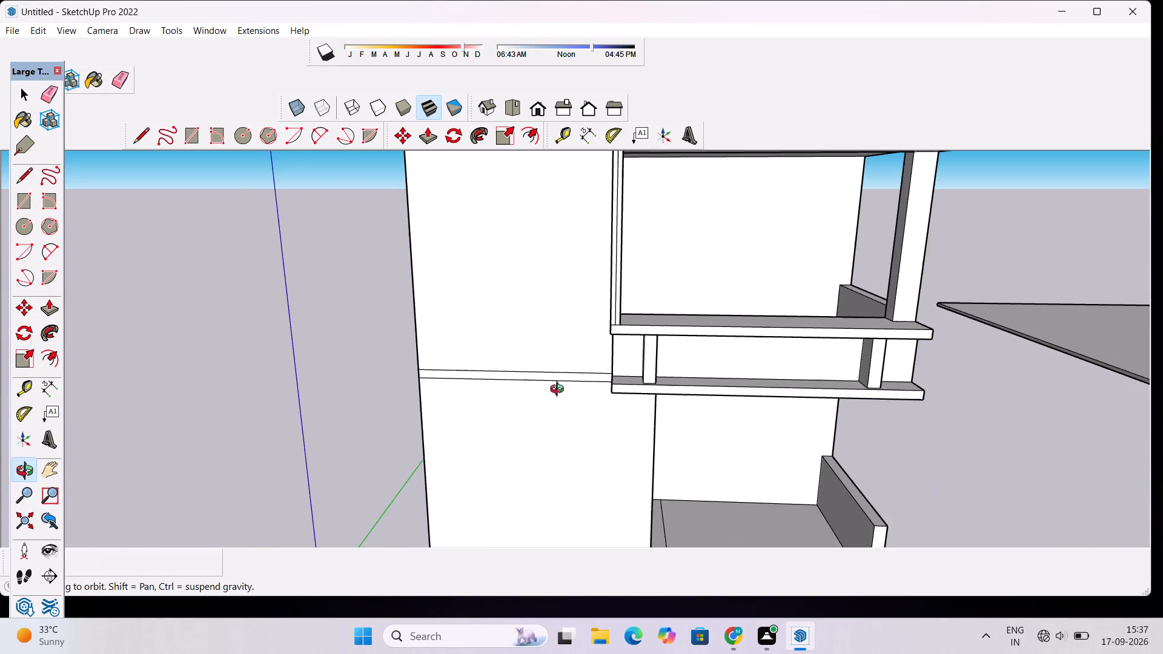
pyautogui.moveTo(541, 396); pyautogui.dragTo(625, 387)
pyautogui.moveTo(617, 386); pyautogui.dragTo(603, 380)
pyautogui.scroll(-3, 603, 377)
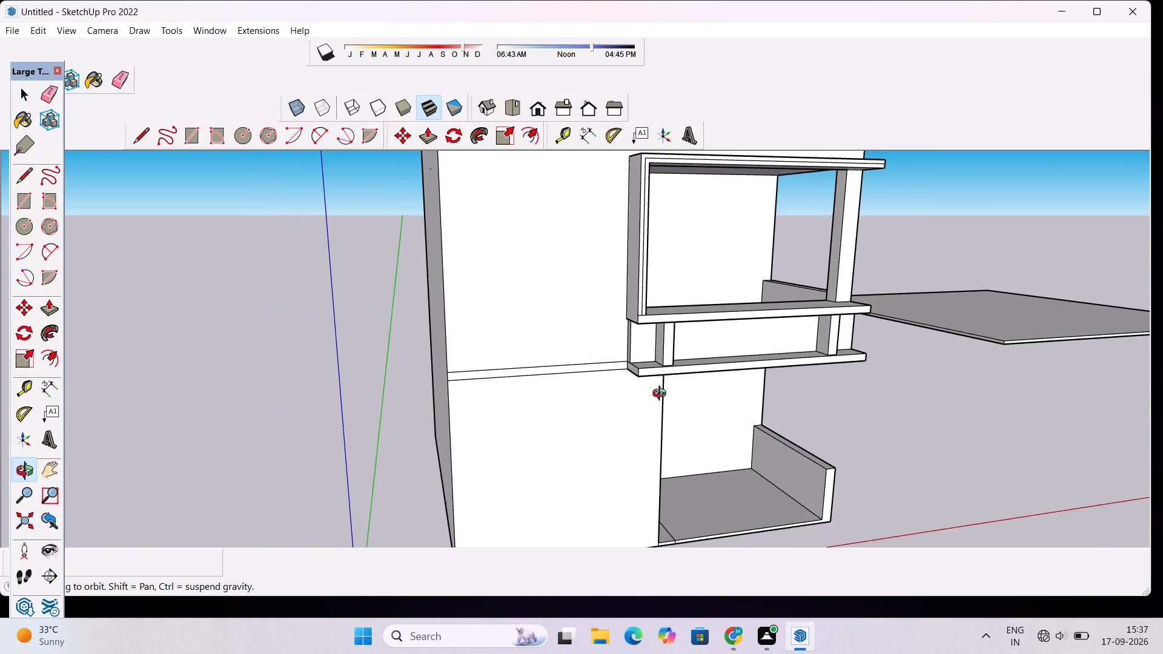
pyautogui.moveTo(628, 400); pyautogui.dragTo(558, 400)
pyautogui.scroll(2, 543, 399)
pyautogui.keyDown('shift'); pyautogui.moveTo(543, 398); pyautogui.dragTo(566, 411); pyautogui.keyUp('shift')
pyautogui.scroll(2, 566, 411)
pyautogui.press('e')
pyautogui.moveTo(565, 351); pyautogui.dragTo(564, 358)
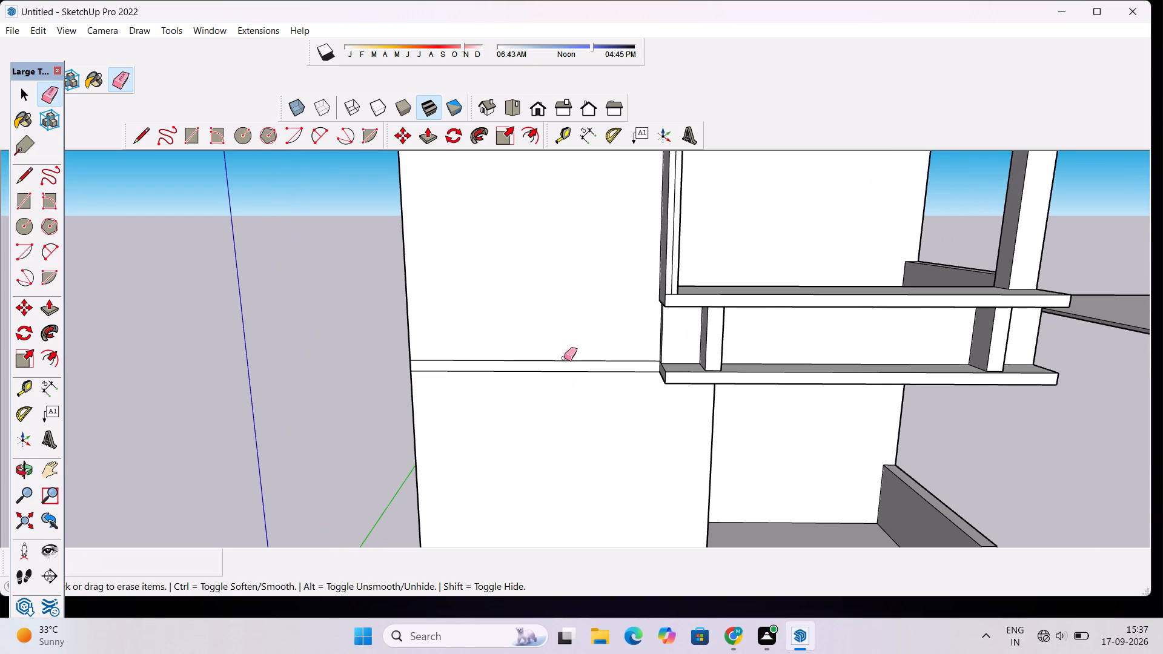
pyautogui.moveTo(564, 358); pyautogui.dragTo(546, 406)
# Examine the plain front wall and the adjoining side wall from several angles.
pyautogui.scroll(-6, 493, 381)
pyautogui.press('o')
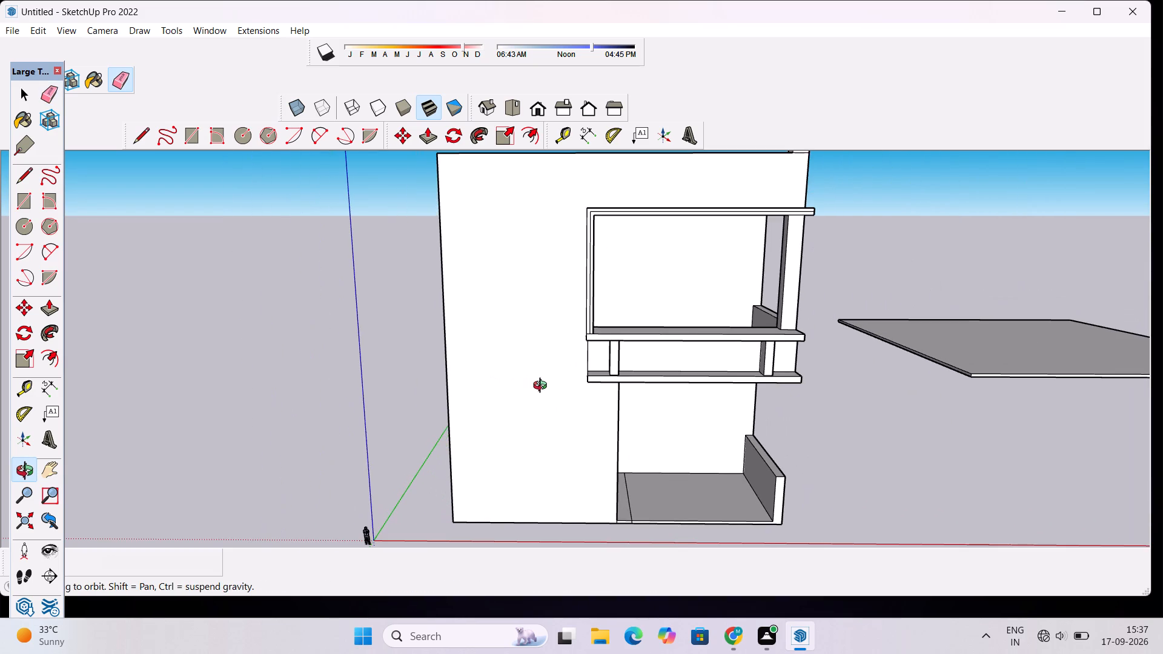
pyautogui.keyDown('shift'); pyautogui.moveTo(547, 392); pyautogui.dragTo(503, 405); pyautogui.keyUp('shift')
pyautogui.scroll(2, 503, 405)
pyautogui.moveTo(487, 410); pyautogui.dragTo(685, 401)
pyautogui.moveTo(542, 432); pyautogui.dragTo(635, 432)
pyautogui.moveTo(658, 435); pyautogui.dragTo(555, 437)
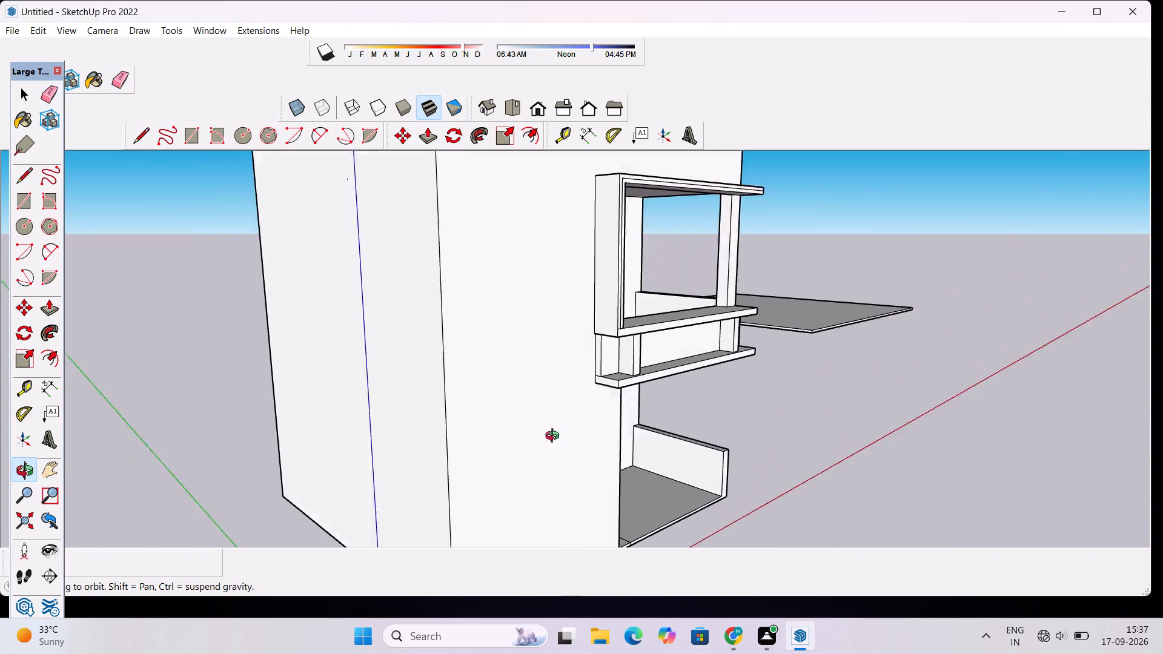
pyautogui.moveTo(555, 437); pyautogui.dragTo(434, 437)
pyautogui.moveTo(688, 417); pyautogui.dragTo(598, 434)
pyautogui.moveTo(528, 454); pyautogui.dragTo(568, 437)
pyautogui.scroll(-3, 546, 409)
pyautogui.keyDown('shift'); pyautogui.moveTo(520, 414); pyautogui.dragTo(585, 420); pyautogui.keyUp('shift')
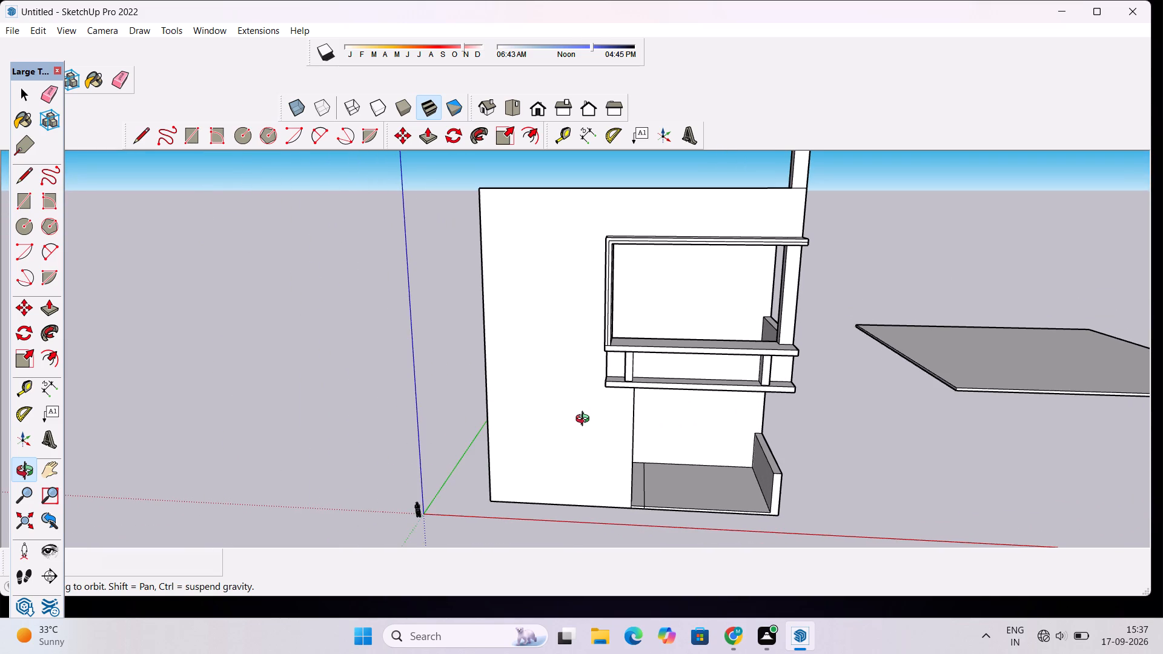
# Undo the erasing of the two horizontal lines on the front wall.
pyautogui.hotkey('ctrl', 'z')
# Examine the front wall's floor-level lines and their alignment with the lower ledge.
pyautogui.keyDown('shift'); pyautogui.moveTo(588, 429); pyautogui.dragTo(613, 446); pyautogui.keyUp('shift')
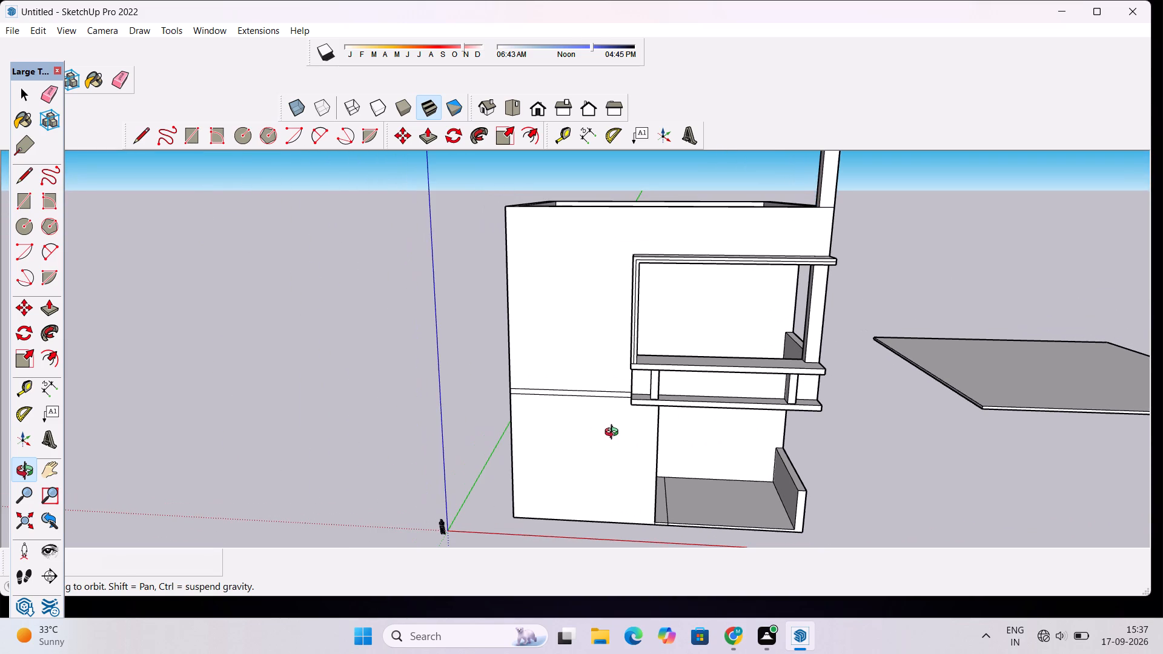
pyautogui.scroll(-4, 614, 434)
pyautogui.keyDown('shift'); pyautogui.moveTo(621, 417); pyautogui.dragTo(617, 471); pyautogui.keyUp('shift')
pyautogui.moveTo(612, 474); pyautogui.dragTo(611, 461)
pyautogui.keyDown('shift'); pyautogui.moveTo(611, 459); pyautogui.dragTo(623, 483); pyautogui.keyUp('shift')
pyautogui.keyDown('shift'); pyautogui.moveTo(580, 487); pyautogui.dragTo(603, 497); pyautogui.keyUp('shift')
pyautogui.scroll(4, 603, 497)
pyautogui.keyDown('shift'); pyautogui.click(600, 498); pyautogui.keyUp('shift')
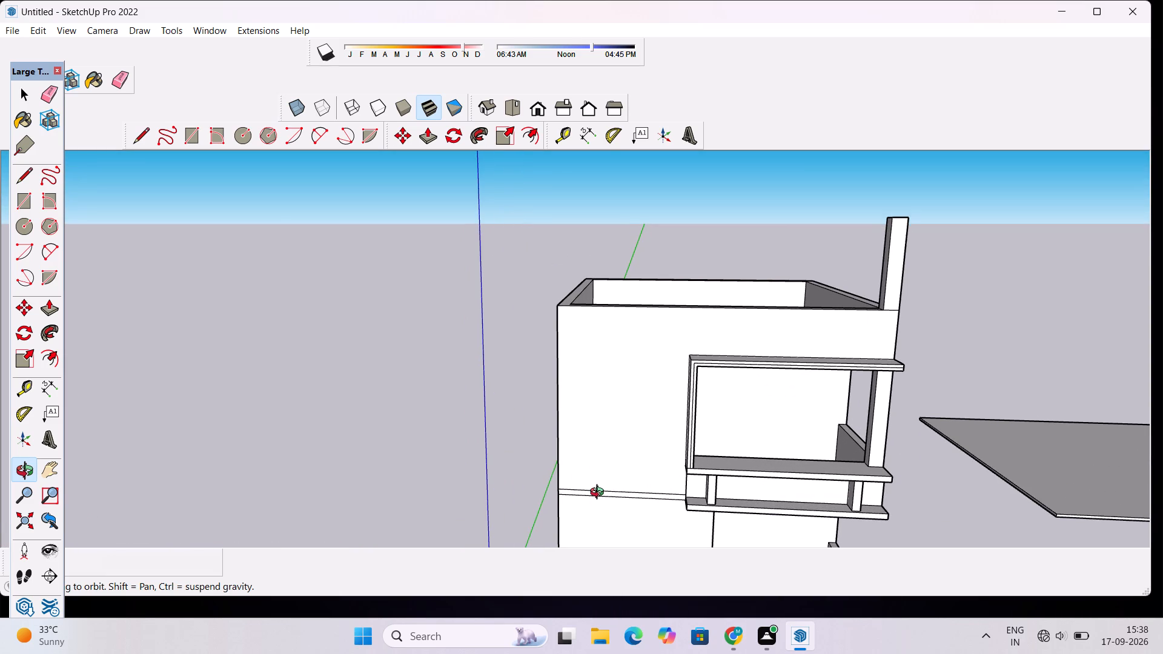
pyautogui.scroll(-2, 603, 490)
pyautogui.keyDown('shift'); pyautogui.moveTo(609, 486); pyautogui.dragTo(608, 494); pyautogui.keyUp('shift')
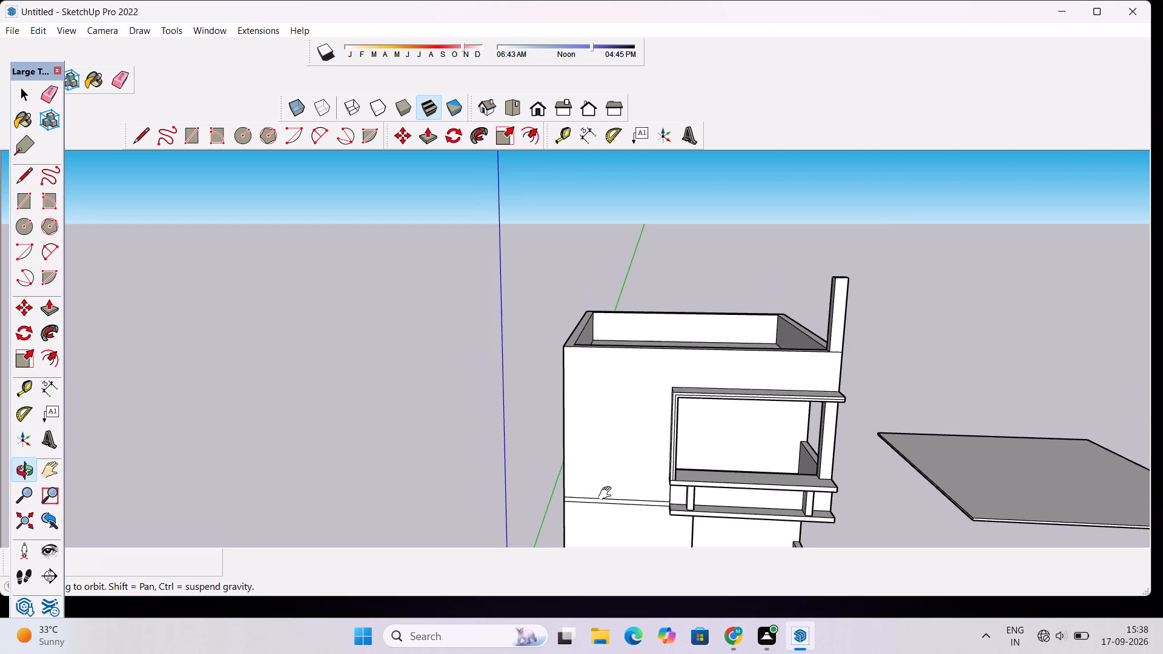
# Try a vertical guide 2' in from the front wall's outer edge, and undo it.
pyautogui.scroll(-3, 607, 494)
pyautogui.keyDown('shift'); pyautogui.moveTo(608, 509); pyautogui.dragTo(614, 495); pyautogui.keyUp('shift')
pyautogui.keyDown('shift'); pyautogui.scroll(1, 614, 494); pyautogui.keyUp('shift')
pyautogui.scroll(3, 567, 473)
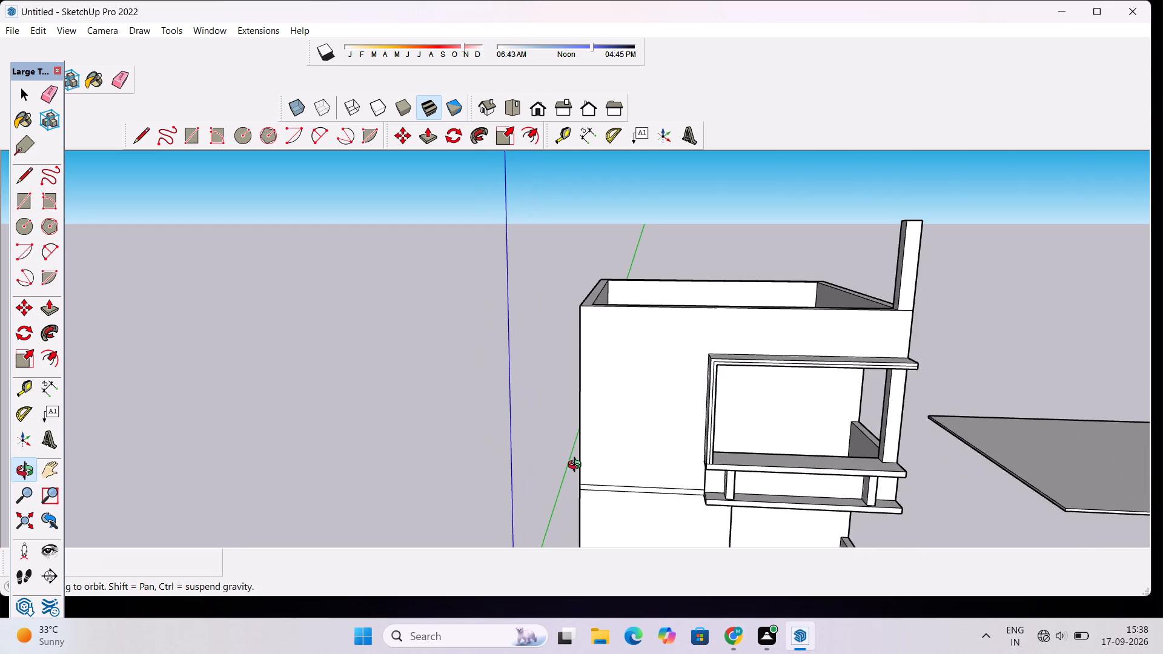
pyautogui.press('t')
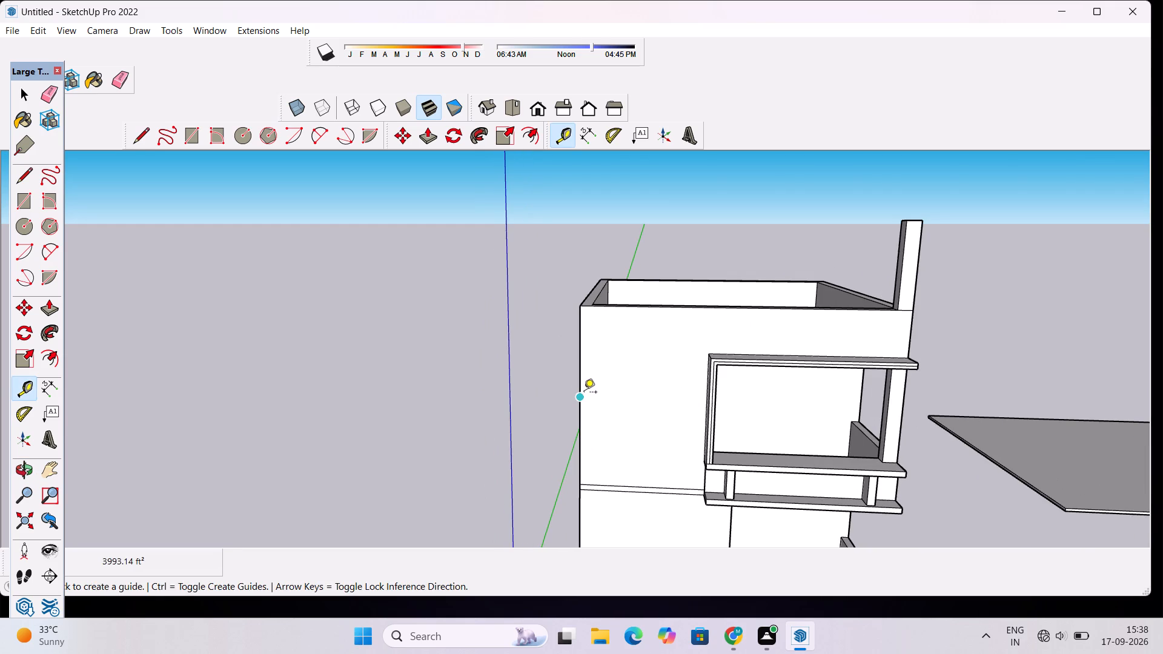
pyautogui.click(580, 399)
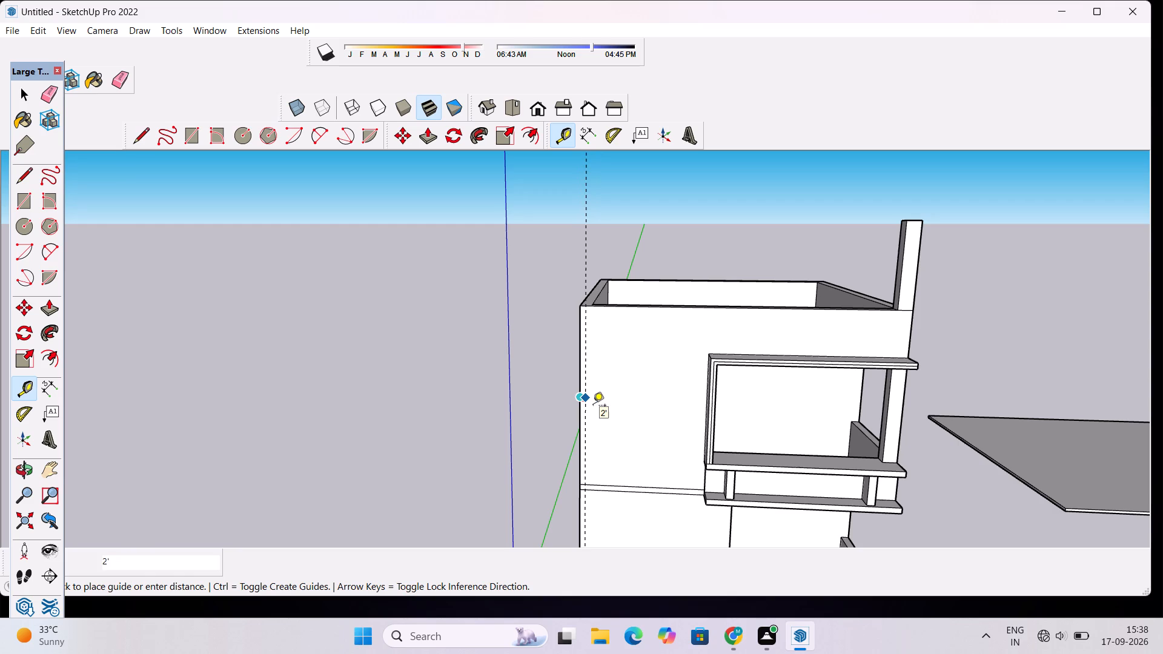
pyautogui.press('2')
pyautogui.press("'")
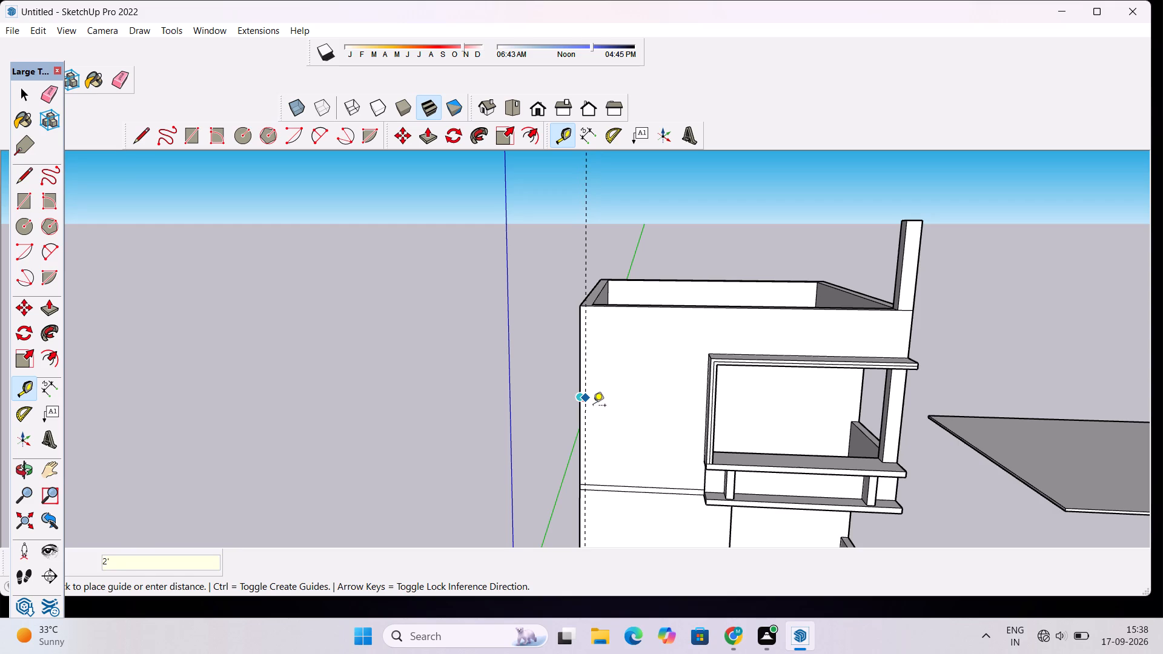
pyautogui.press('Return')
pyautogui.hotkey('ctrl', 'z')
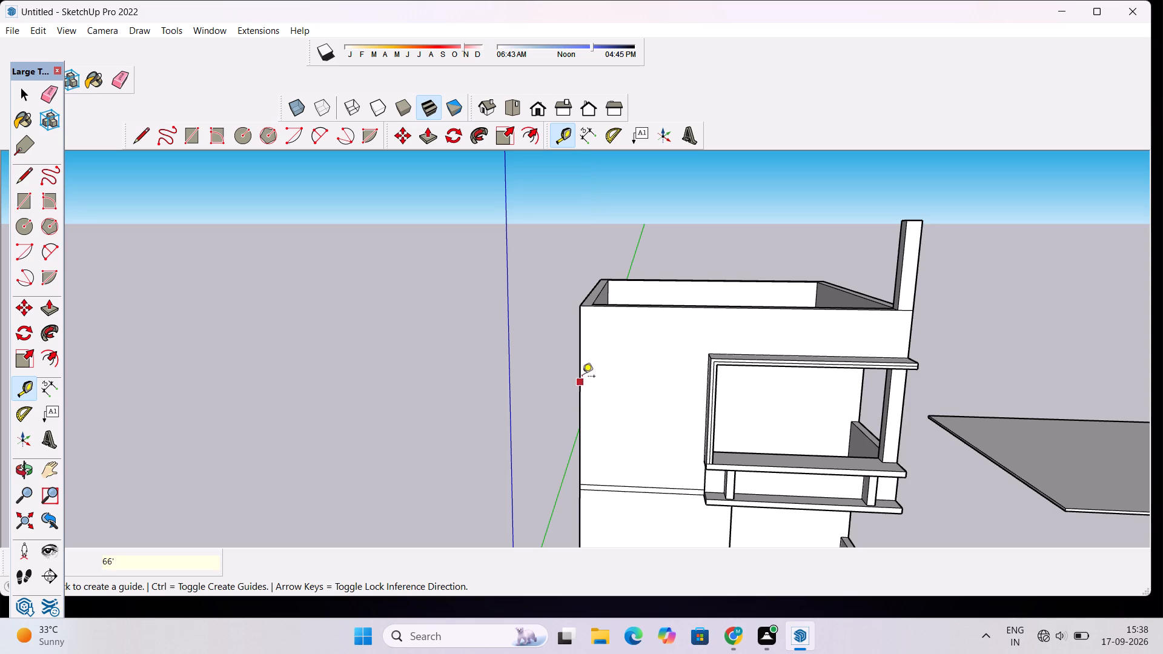
# Place a vertical guide 3' in from the front wall's outer vertical edge.
pyautogui.click(582, 376)
pyautogui.write("3'")
pyautogui.press('Return')
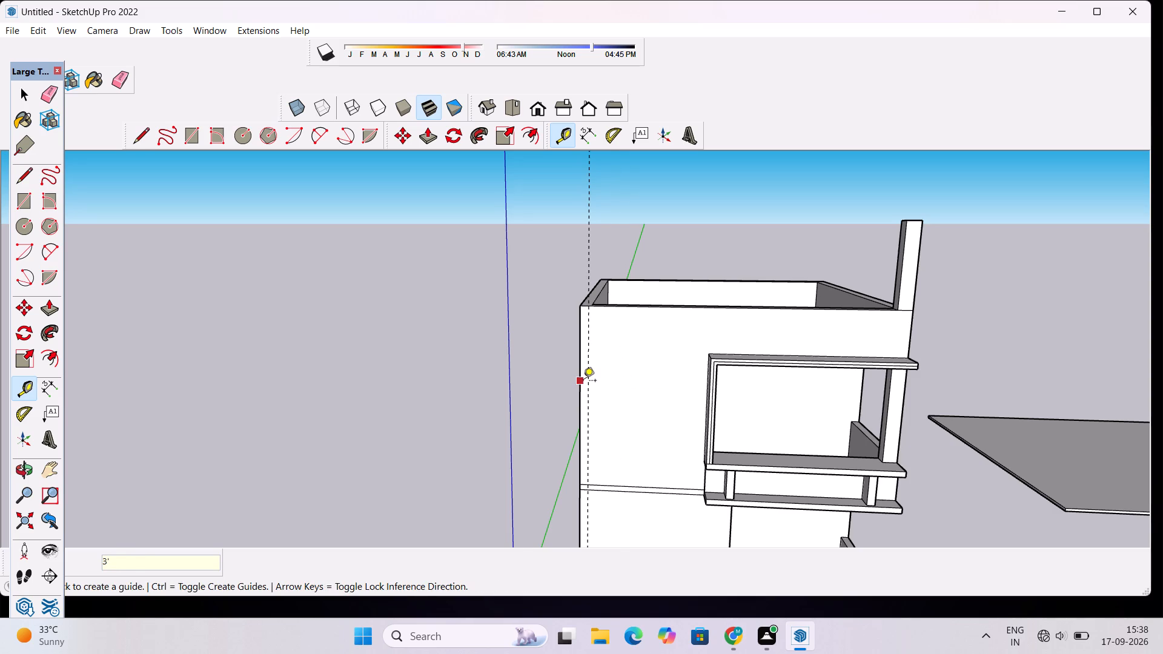
# Draw a vertical line along the guide from the upper floor-level line to the top edge of the front wall.
pyautogui.scroll(-4, 583, 381)
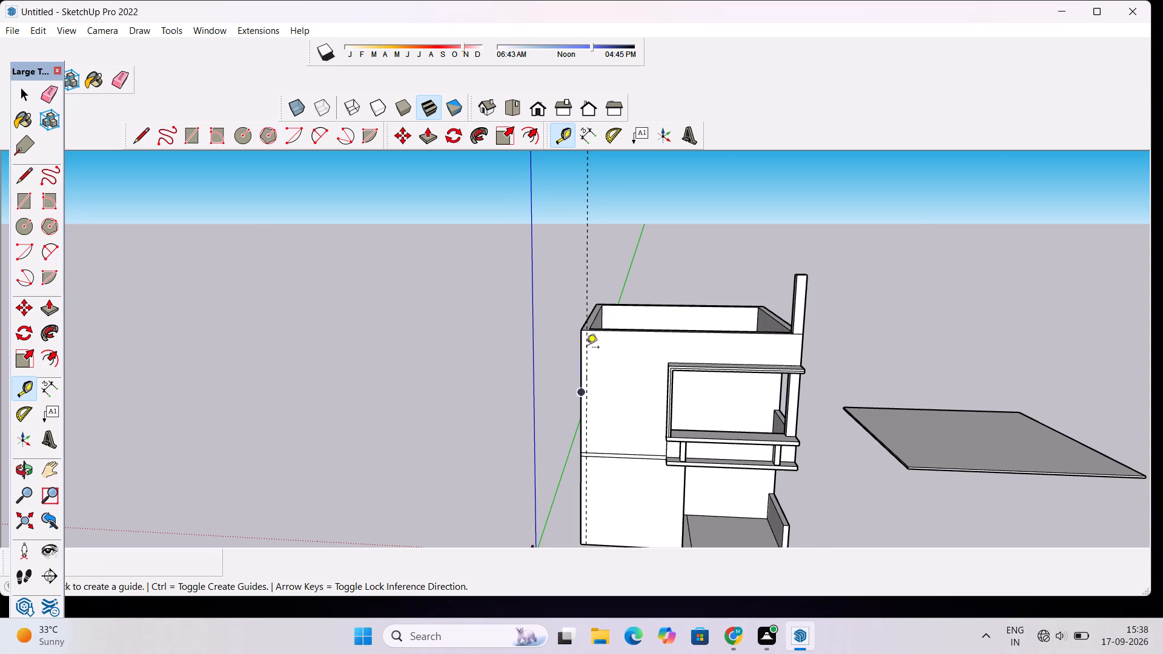
pyautogui.scroll(-2, 586, 348)
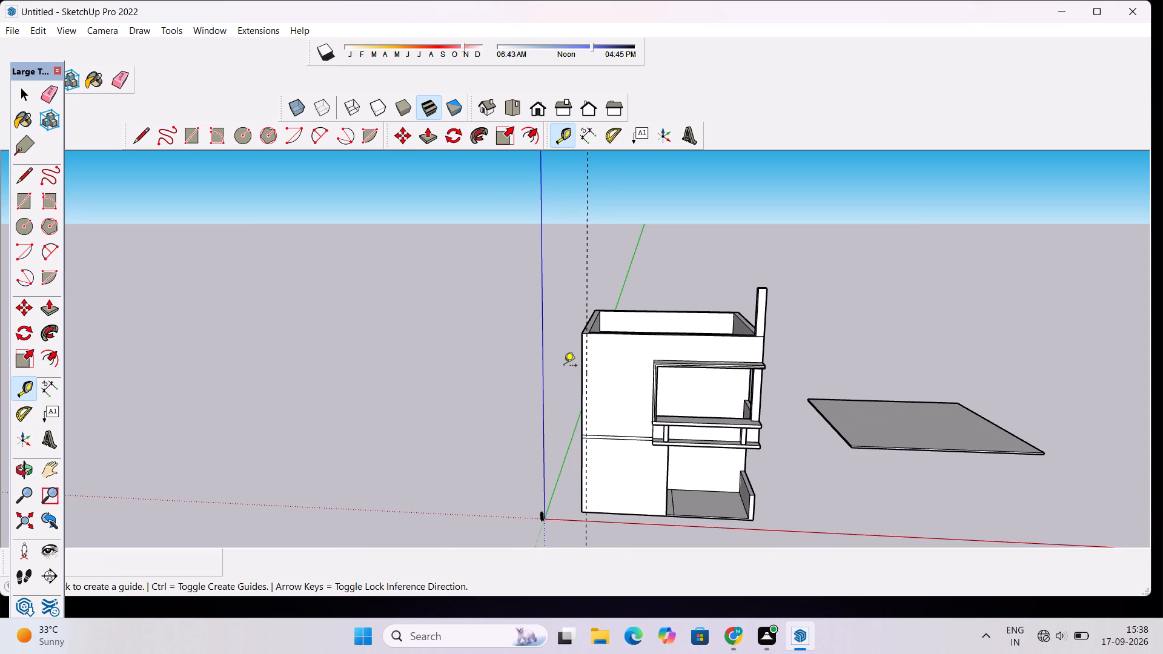
pyautogui.scroll(3, 629, 459)
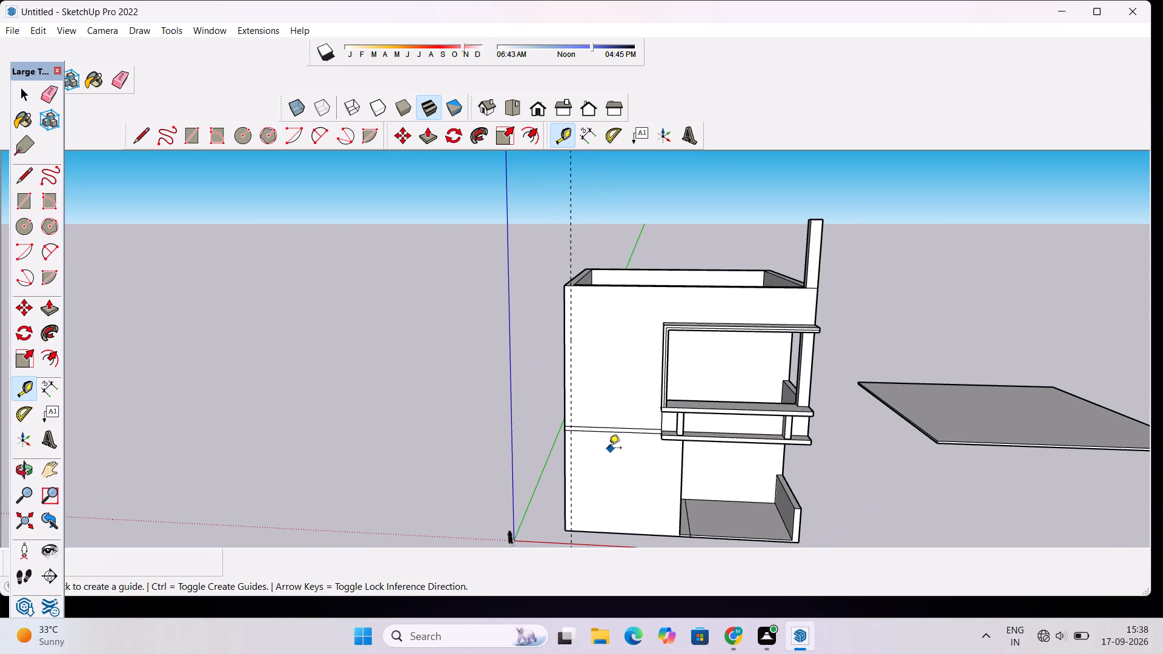
pyautogui.scroll(1, 609, 449)
pyautogui.press('l')
pyautogui.scroll(1, 587, 459)
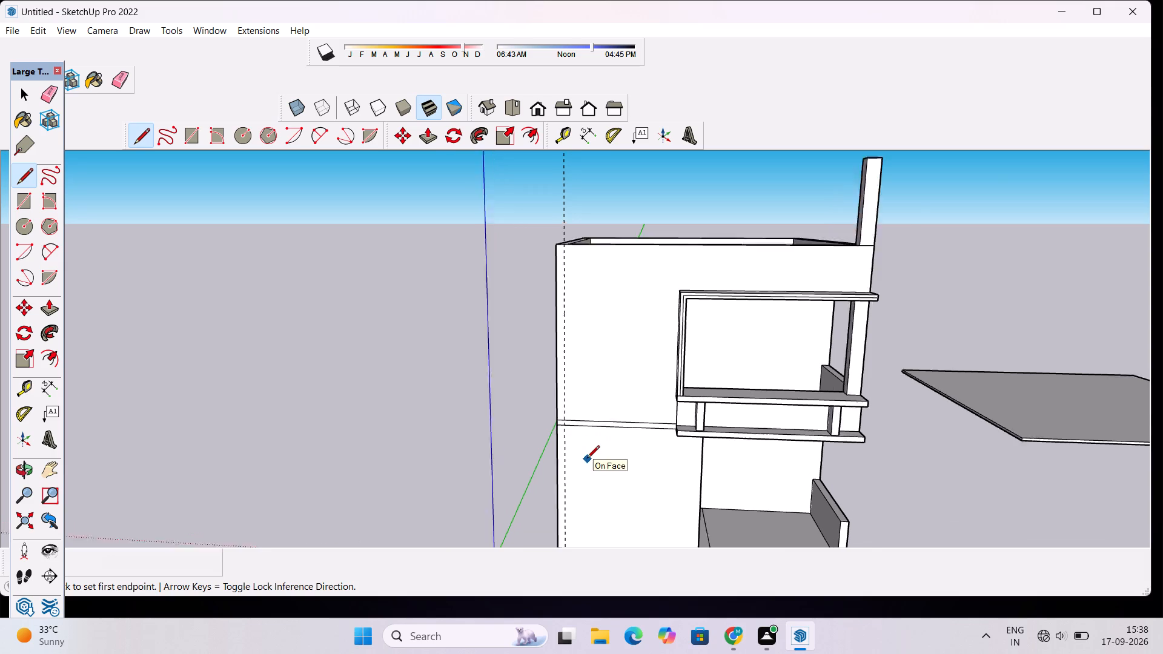
pyautogui.scroll(1, 587, 459)
pyautogui.scroll(1, 557, 408)
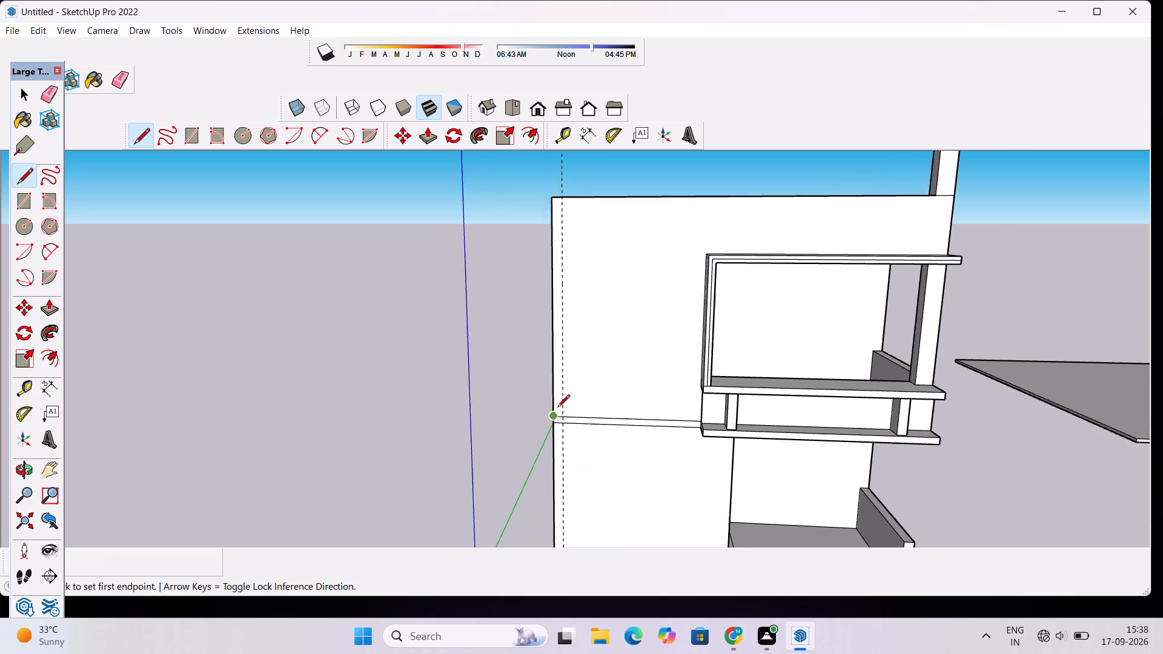
pyautogui.scroll(5, 557, 408)
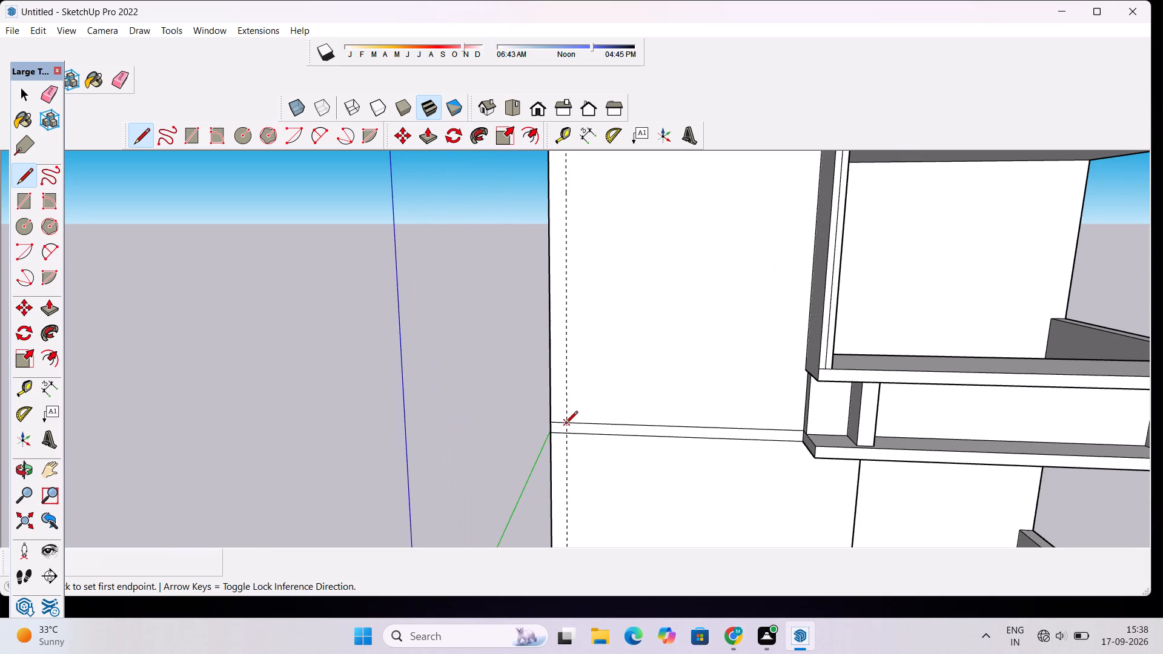
pyautogui.click(565, 424)
pyautogui.scroll(-13, 571, 400)
pyautogui.scroll(14, 566, 311)
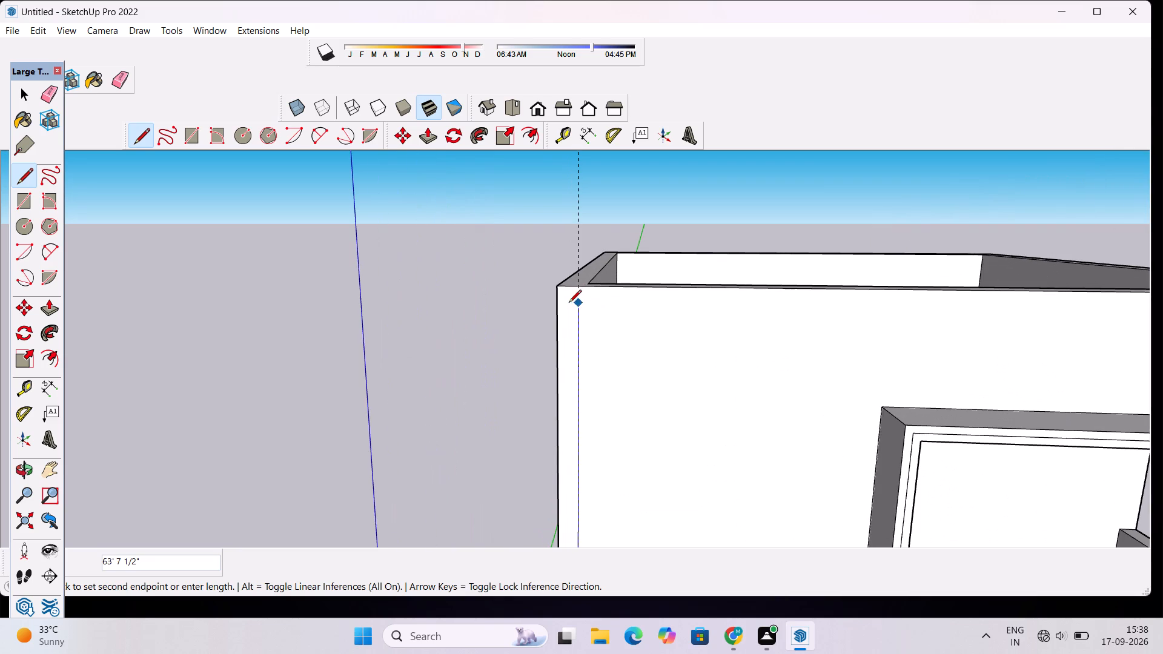
pyautogui.click(576, 288)
pyautogui.press('space')
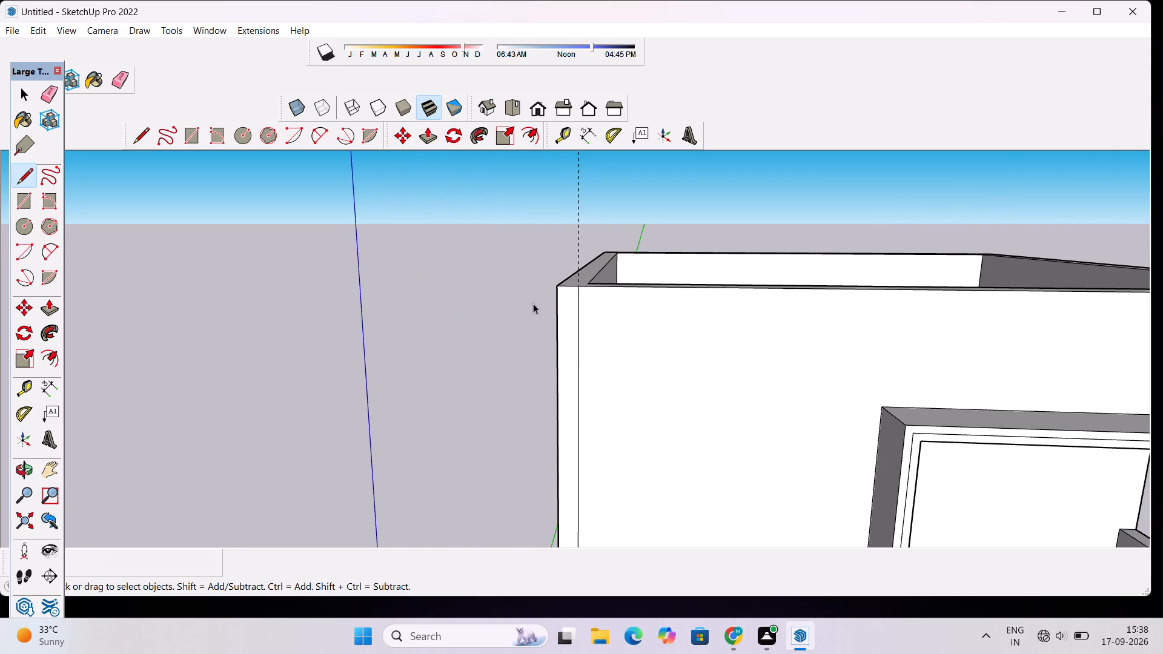
# Erase the vertical guide near the front wall's outer edge.
pyautogui.scroll(-14, 497, 327)
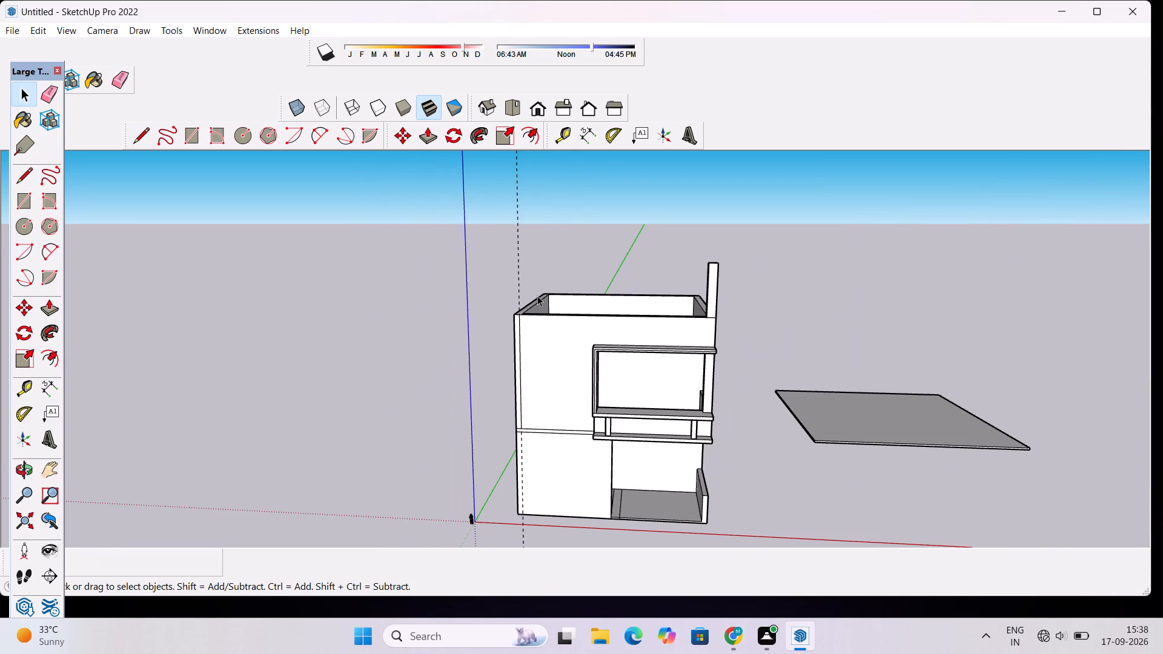
pyautogui.press('o')
pyautogui.moveTo(537, 296); pyautogui.dragTo(662, 302)
pyautogui.scroll(-2, 569, 355)
pyautogui.moveTo(613, 368); pyautogui.dragTo(531, 371)
pyautogui.scroll(7, 527, 371)
pyautogui.keyDown('shift'); pyautogui.moveTo(550, 380); pyautogui.dragTo(625, 352); pyautogui.keyUp('shift')
pyautogui.keyDown('shift'); pyautogui.scroll(-5, 625, 343); pyautogui.keyUp('shift')
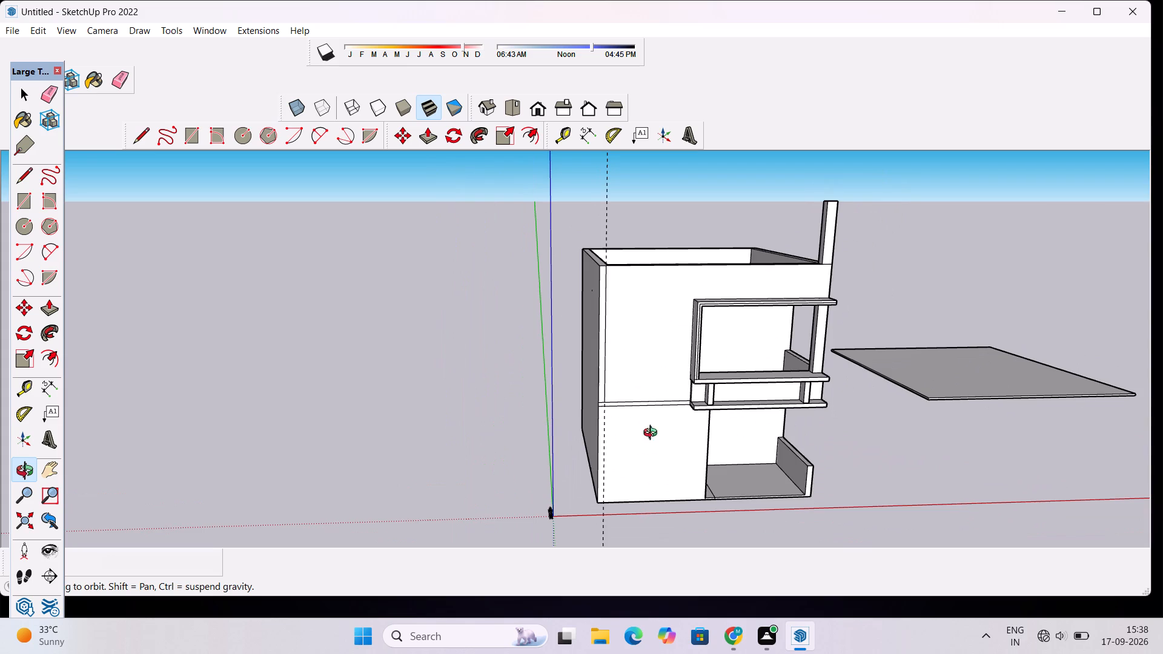
pyautogui.moveTo(653, 434); pyautogui.dragTo(631, 363)
pyautogui.press('e')
pyautogui.moveTo(612, 442); pyautogui.dragTo(563, 474)
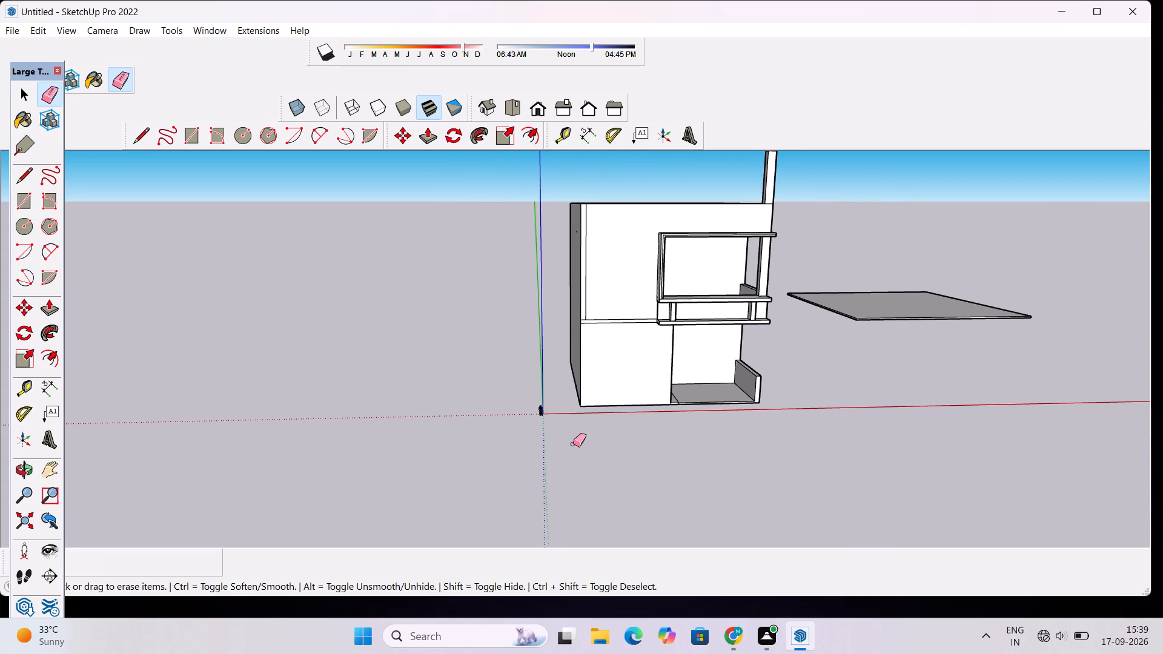
# Examine the front wall's vertical strip and the floor-level band beside the lower ledge from several angles.
pyautogui.press('o')
pyautogui.keyDown('shift'); pyautogui.moveTo(591, 390); pyautogui.dragTo(578, 501); pyautogui.keyUp('shift')
pyautogui.scroll(-4, 578, 498)
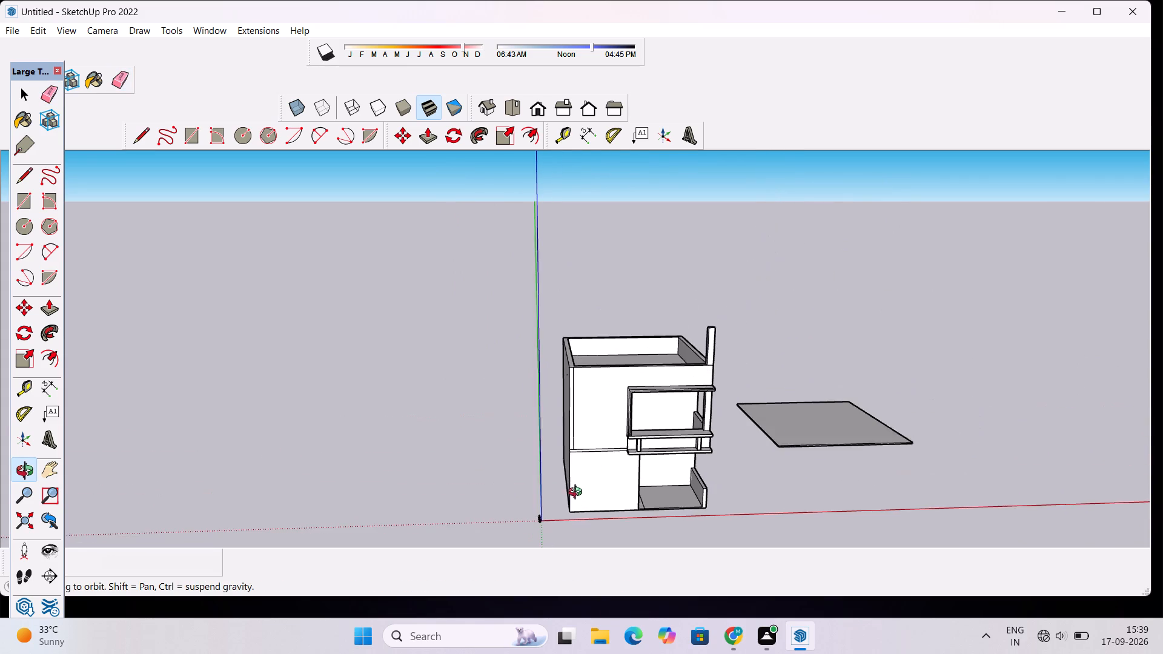
pyautogui.moveTo(716, 388); pyautogui.dragTo(675, 413)
pyautogui.scroll(9, 585, 423)
pyautogui.moveTo(567, 438); pyautogui.dragTo(668, 466)
pyautogui.scroll(-2, 705, 450)
pyautogui.moveTo(784, 446); pyautogui.dragTo(701, 445)
pyautogui.moveTo(675, 463); pyautogui.dragTo(573, 383)
pyautogui.scroll(2, 551, 398)
pyautogui.moveTo(494, 423); pyautogui.dragTo(555, 426)
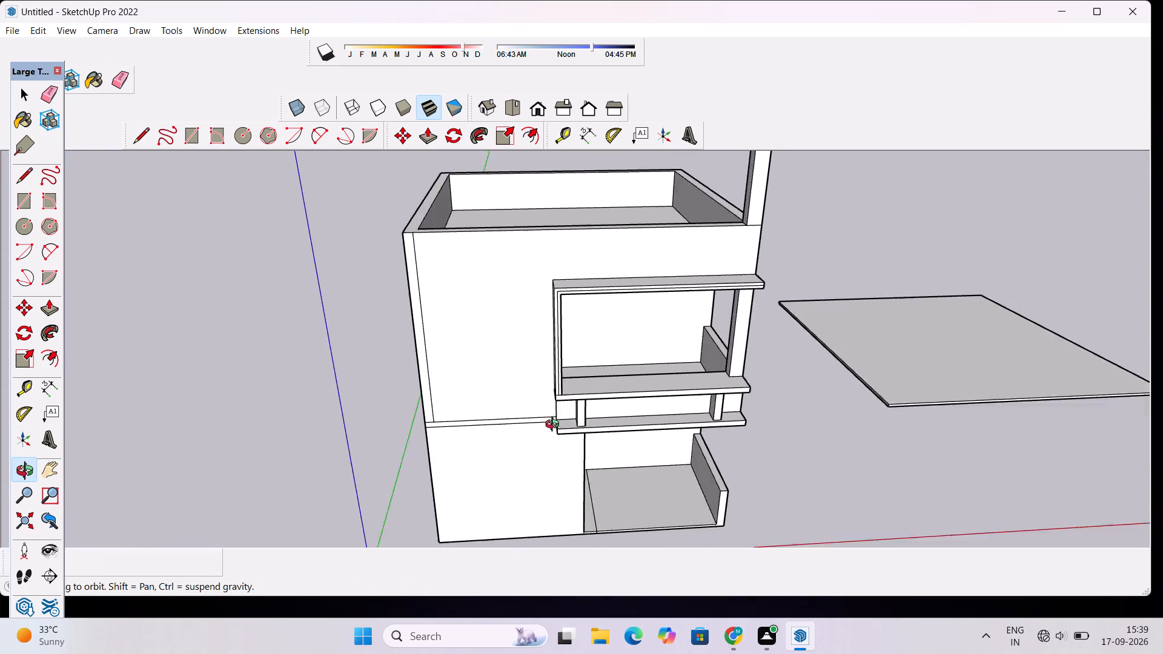
pyautogui.moveTo(555, 426); pyautogui.dragTo(569, 423)
pyautogui.scroll(2, 551, 431)
pyautogui.keyDown('shift'); pyautogui.moveTo(596, 402); pyautogui.dragTo(660, 392); pyautogui.keyUp('shift')
pyautogui.scroll(-1, 660, 392)
pyautogui.moveTo(657, 397); pyautogui.dragTo(629, 405)
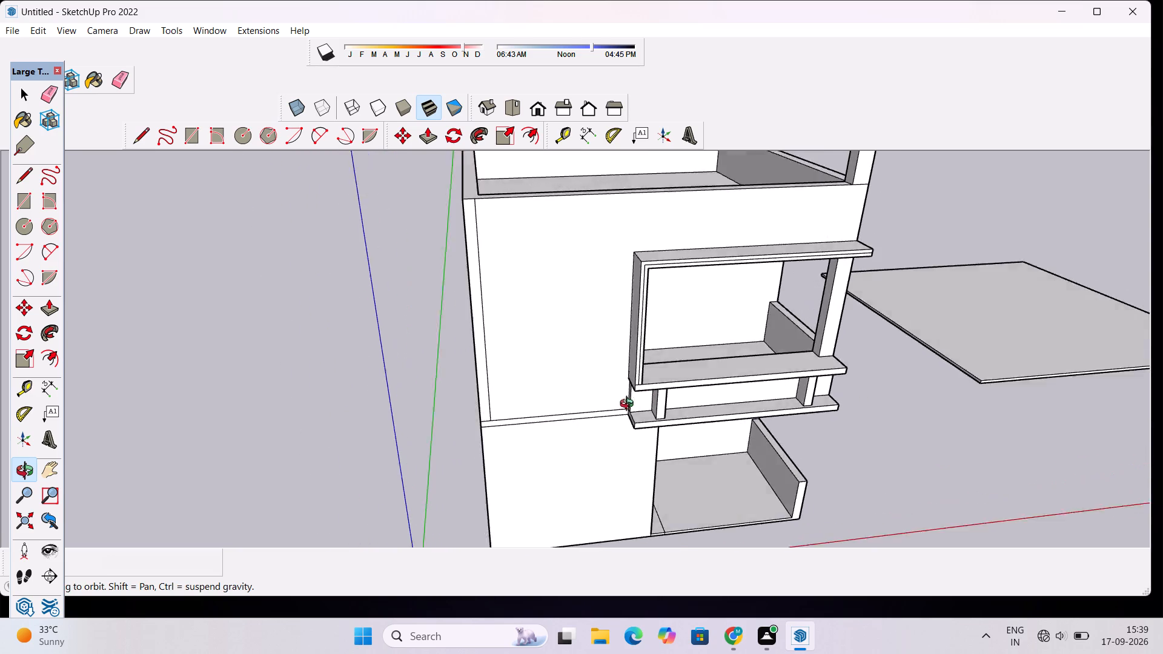
pyautogui.moveTo(629, 405); pyautogui.dragTo(573, 408)
pyautogui.scroll(2, 506, 406)
pyautogui.keyDown('shift'); pyautogui.moveTo(485, 423); pyautogui.dragTo(499, 428); pyautogui.keyUp('shift')
pyautogui.scroll(4, 509, 429)
pyautogui.moveTo(509, 432); pyautogui.dragTo(535, 396)
pyautogui.keyDown('shift'); pyautogui.moveTo(537, 395); pyautogui.dragTo(537, 406); pyautogui.keyUp('shift')
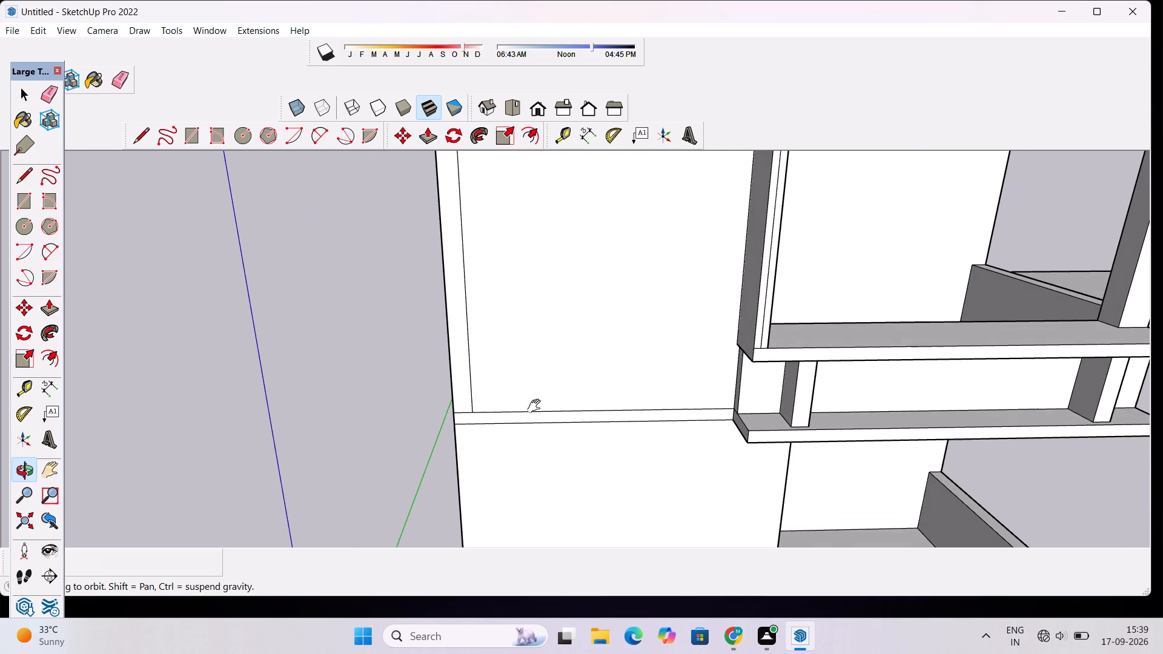
pyautogui.keyDown('shift'); pyautogui.moveTo(537, 406); pyautogui.dragTo(537, 411); pyautogui.keyUp('shift')
pyautogui.scroll(1, 532, 412)
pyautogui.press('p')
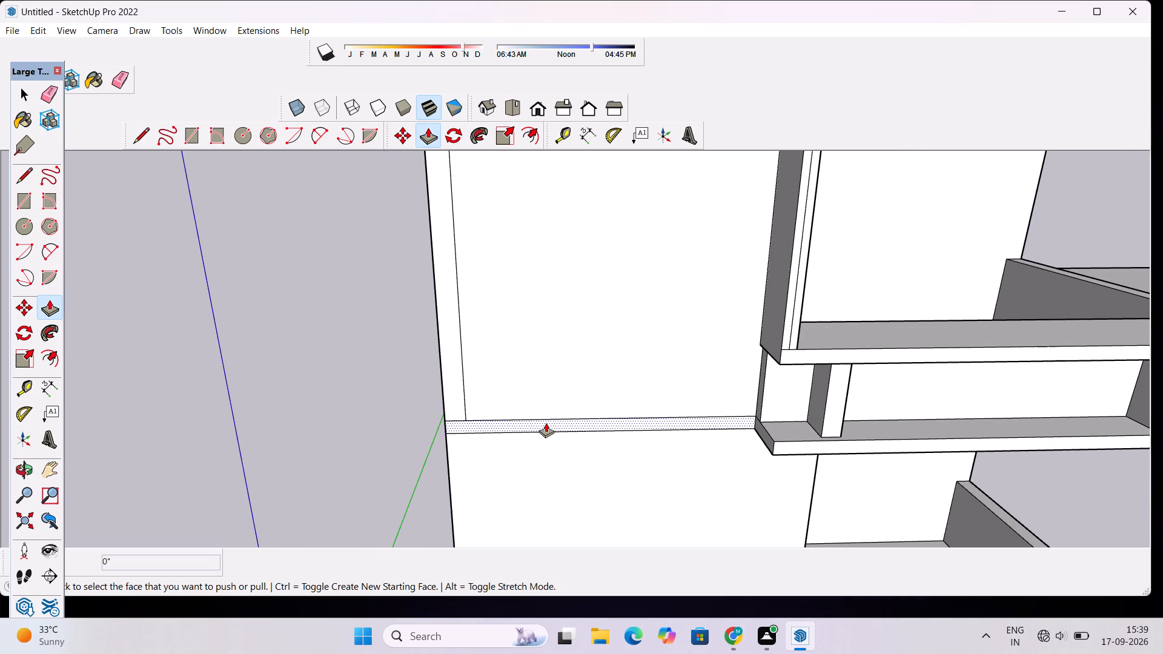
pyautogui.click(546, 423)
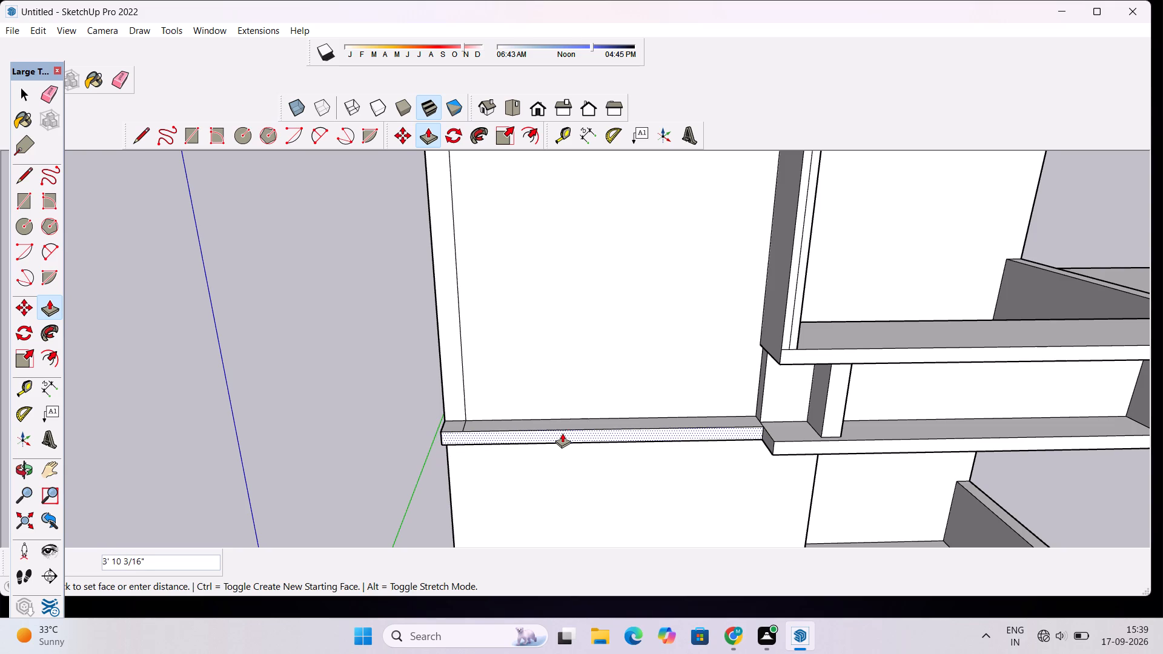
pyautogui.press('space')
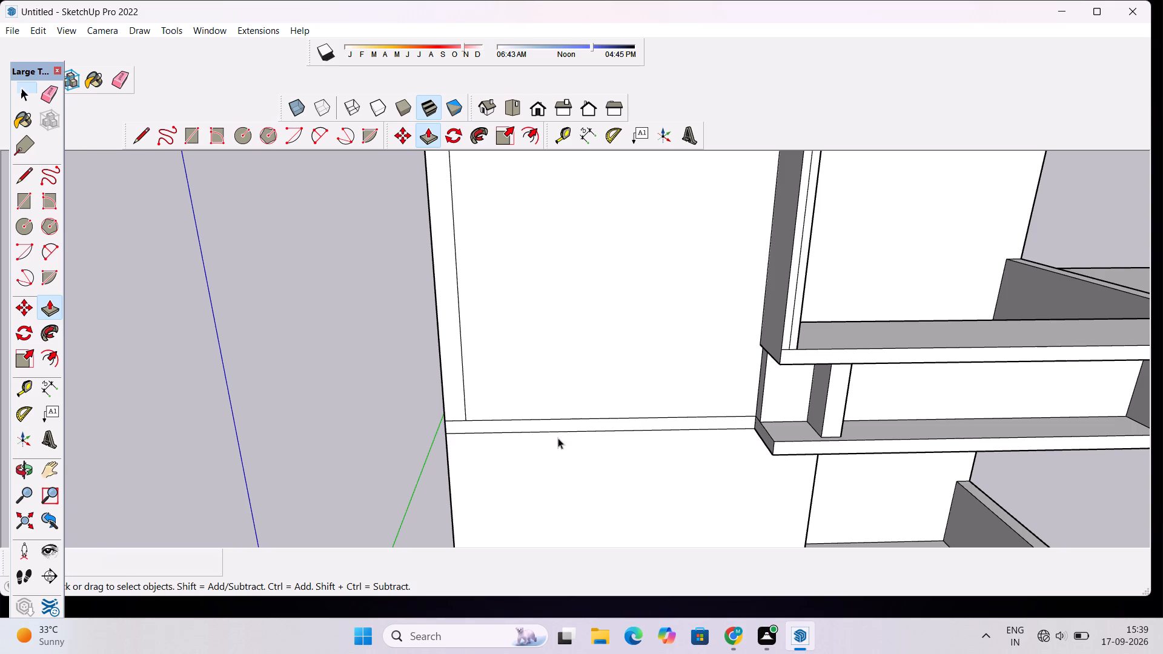
# Erase the two horizontal floor-level lines between the vertical strip and the lower ledge on the front wall.
pyautogui.press('e')
pyautogui.moveTo(577, 412); pyautogui.dragTo(574, 435)
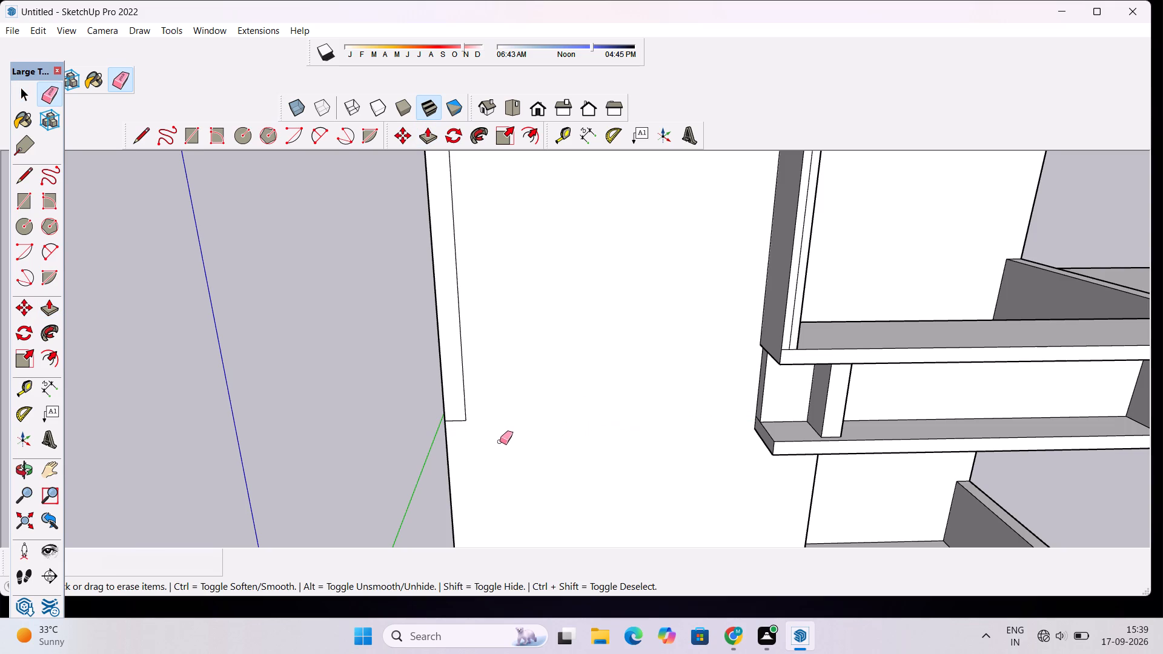
# Place a horizontal guide from the front wall's base edge up to the lower ledge's bottom corner.
pyautogui.press('t')
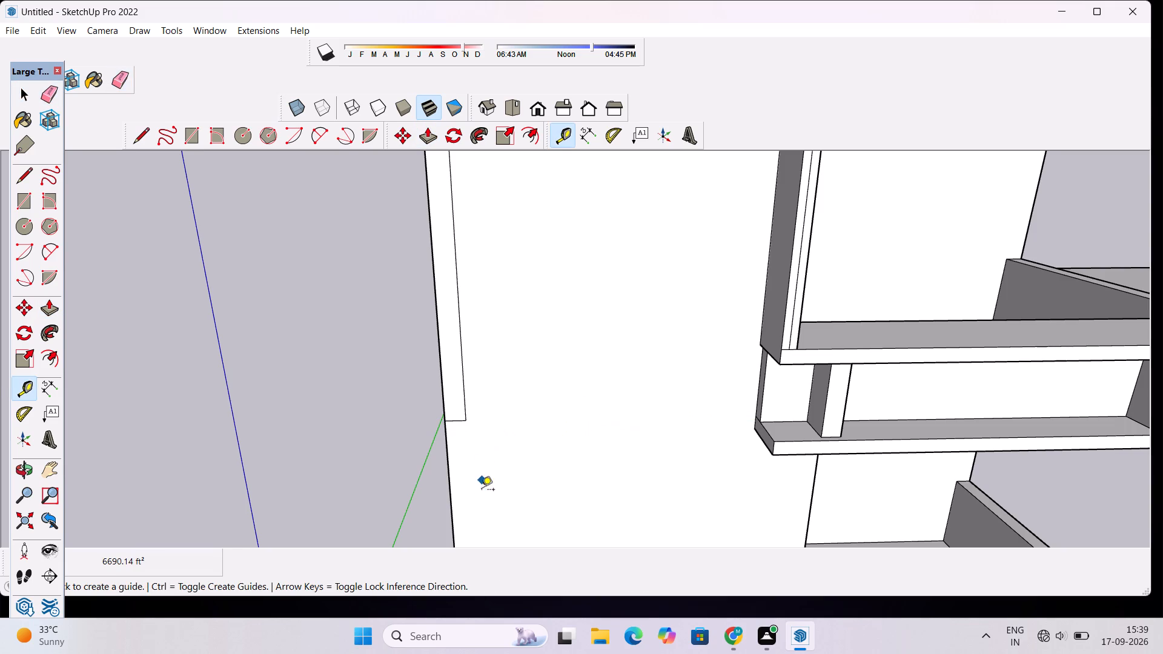
pyautogui.scroll(-4, 533, 431)
pyautogui.scroll(-8, 573, 380)
pyautogui.scroll(2, 600, 496)
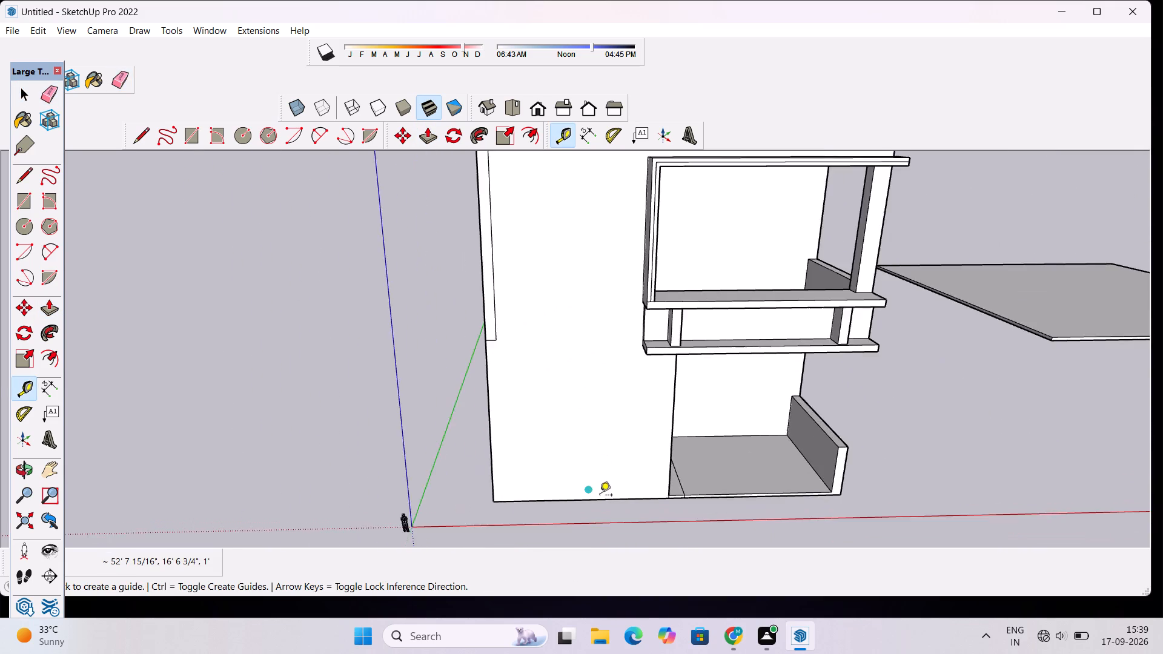
pyautogui.scroll(6, 600, 496)
pyautogui.click(580, 503)
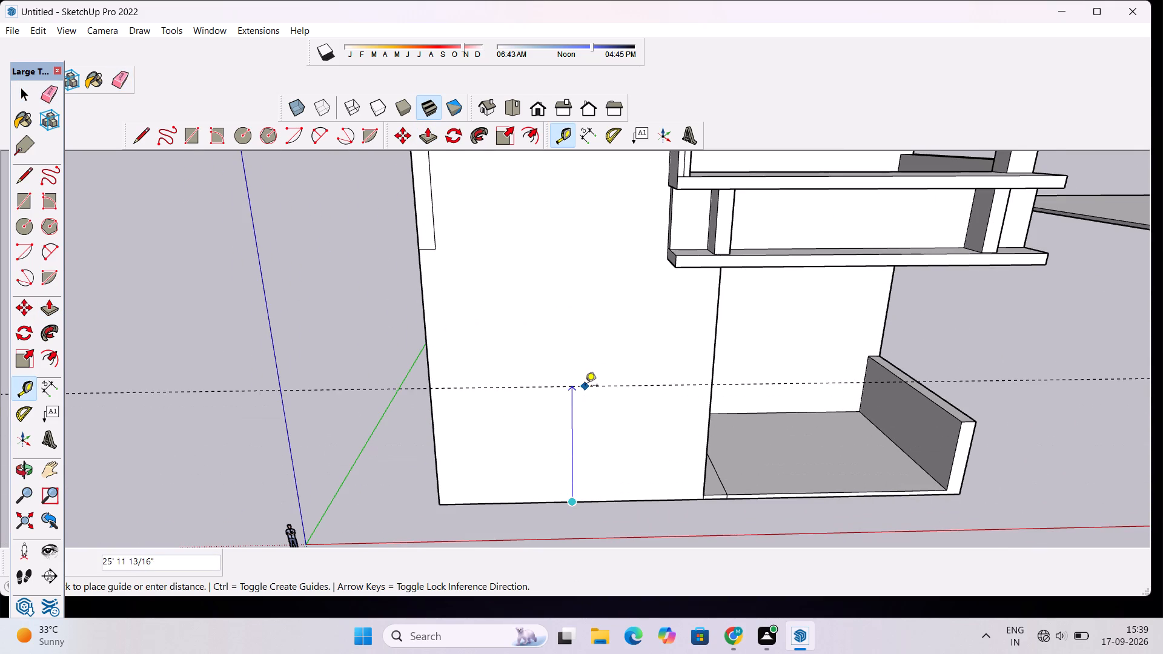
pyautogui.scroll(5, 667, 280)
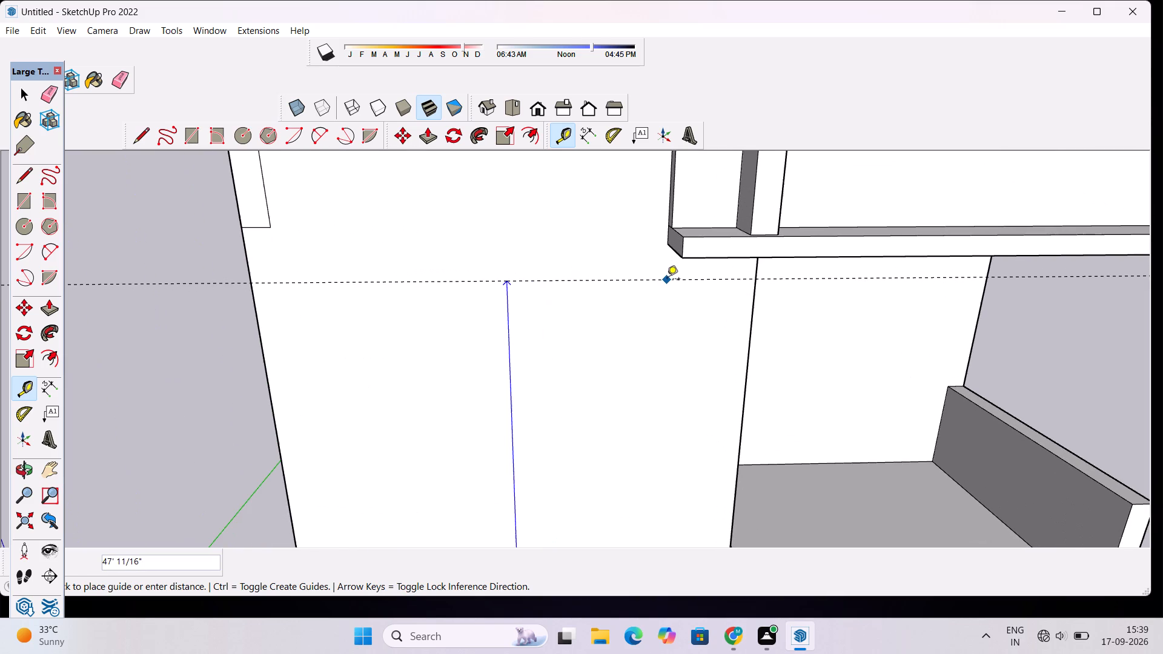
pyautogui.scroll(6, 667, 280)
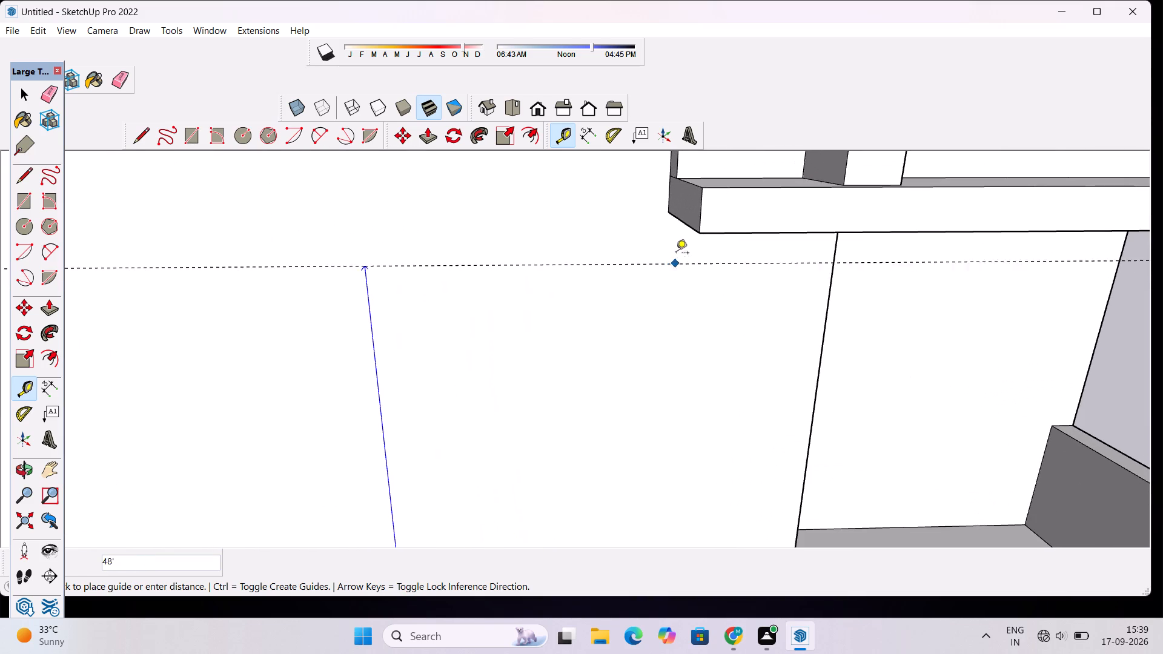
pyautogui.click(671, 214)
# Place a second horizontal guide 2' below the guide at the lower ledge's bottom corner.
pyautogui.click(635, 215)
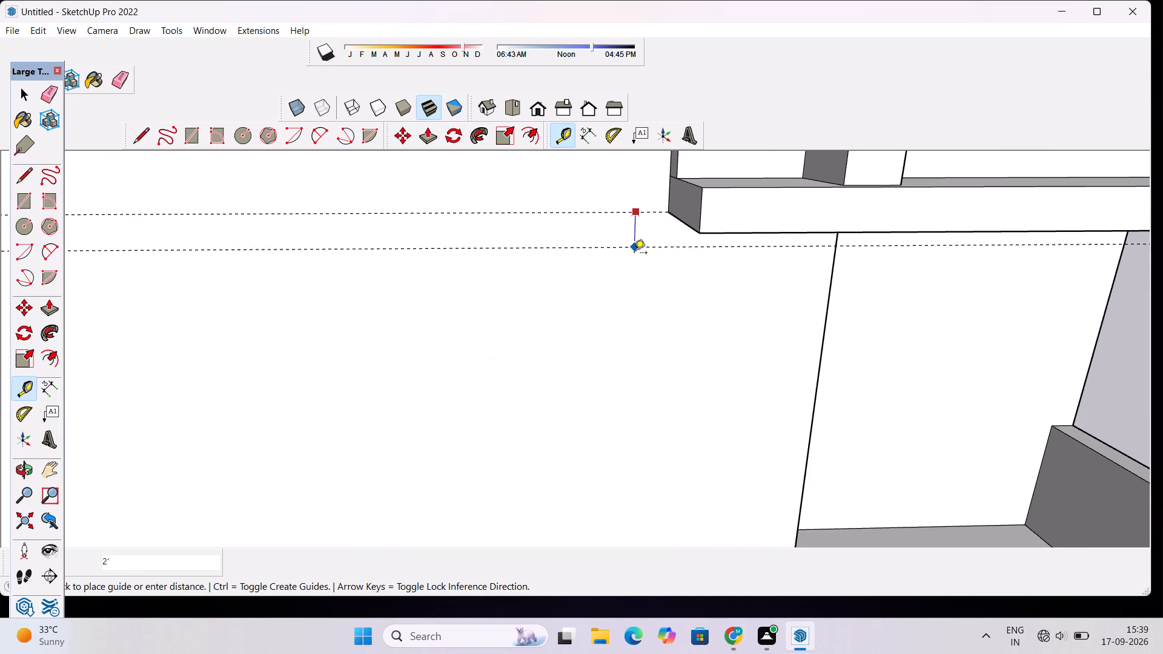
pyautogui.write("2'")
pyautogui.press('Return')
# Draw a 45' horizontal line along the upper guide from the front wall's outer edge to the lower ledge's bottom corner.
pyautogui.scroll(-7, 654, 283)
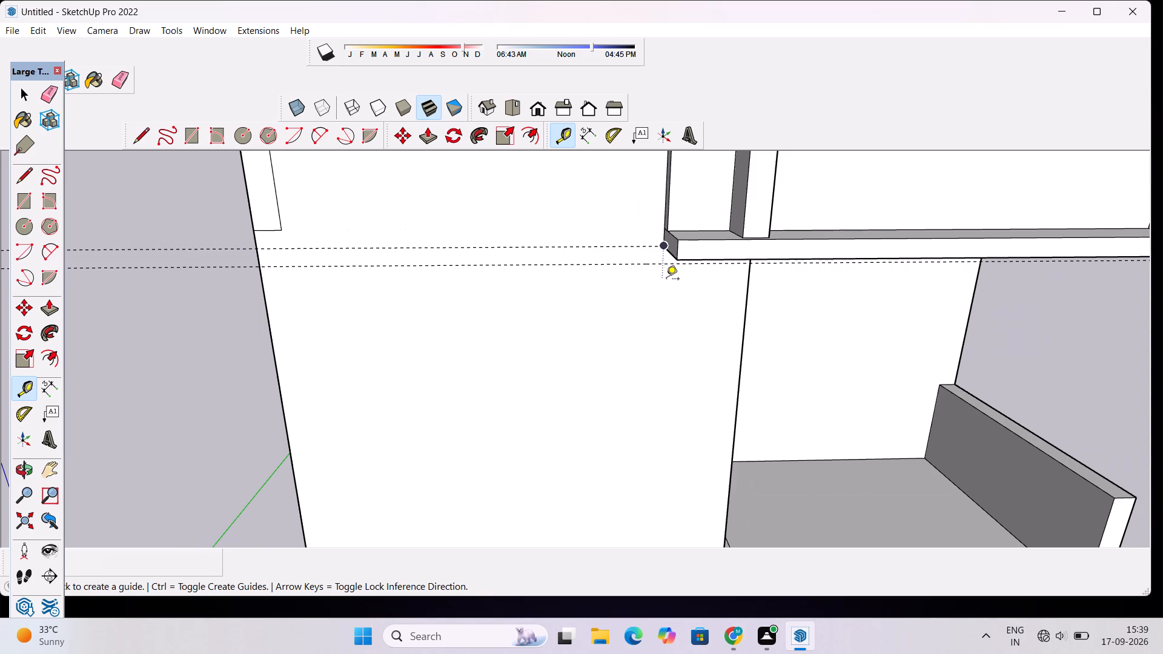
pyautogui.press('l')
pyautogui.scroll(-1, 441, 289)
pyautogui.scroll(2, 292, 275)
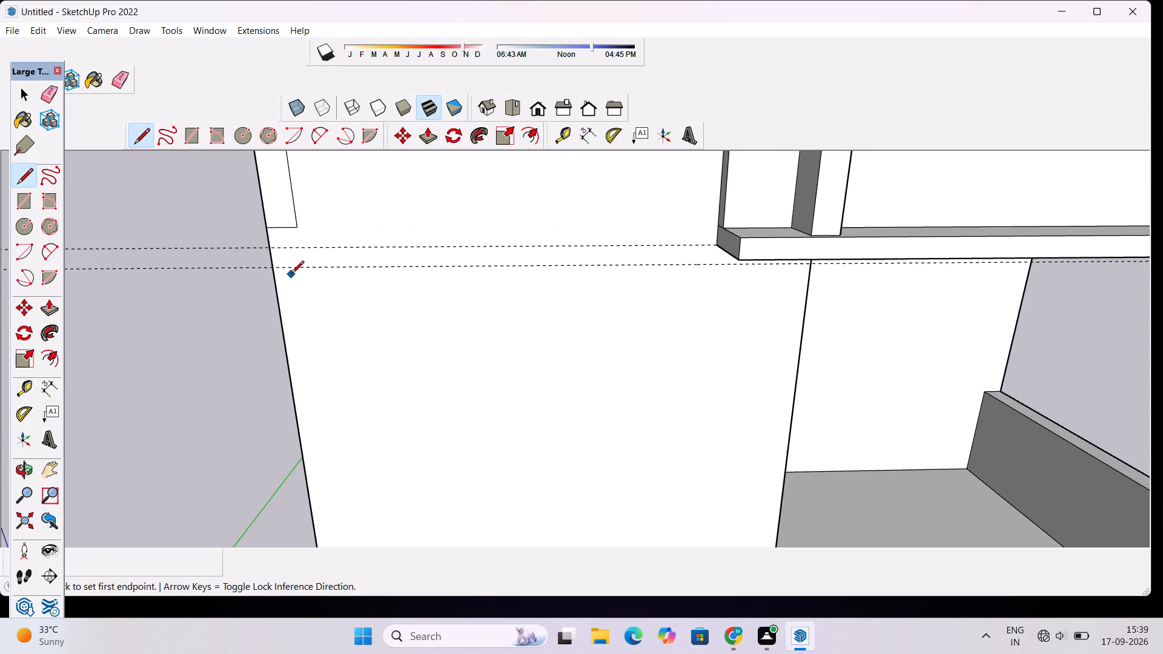
pyautogui.click(270, 249)
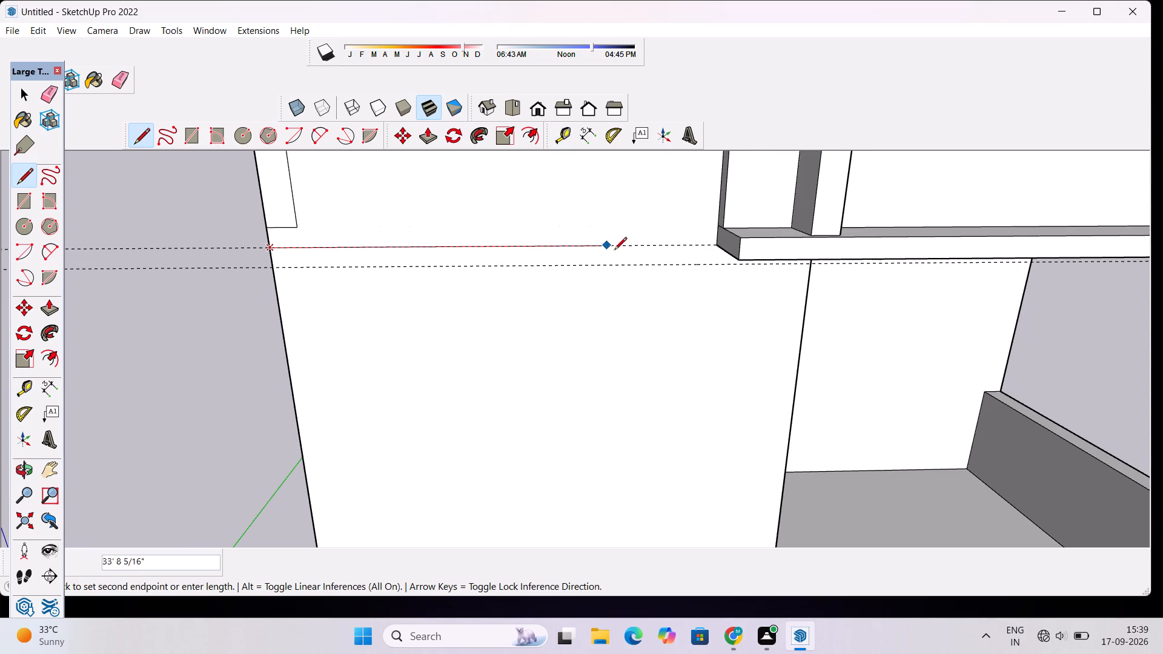
pyautogui.click(716, 245)
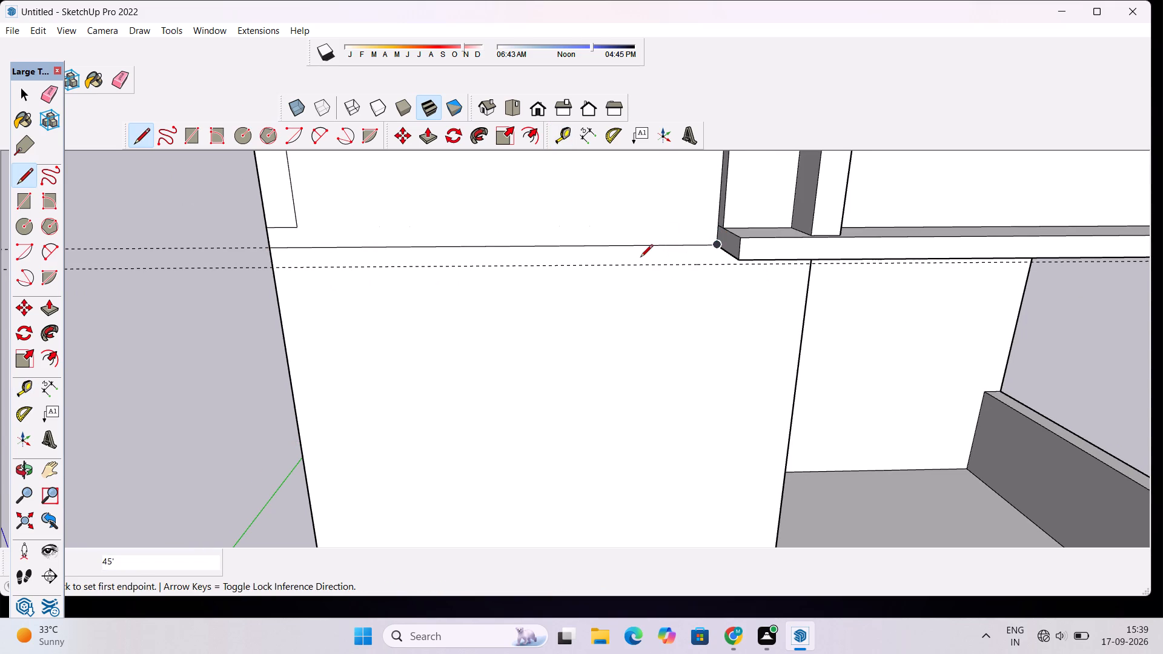
# Close the floor-level band with a 2' vertical line below the ledge corner and a 45' line along the lower guide to the outer edge.
pyautogui.scroll(-2, 636, 256)
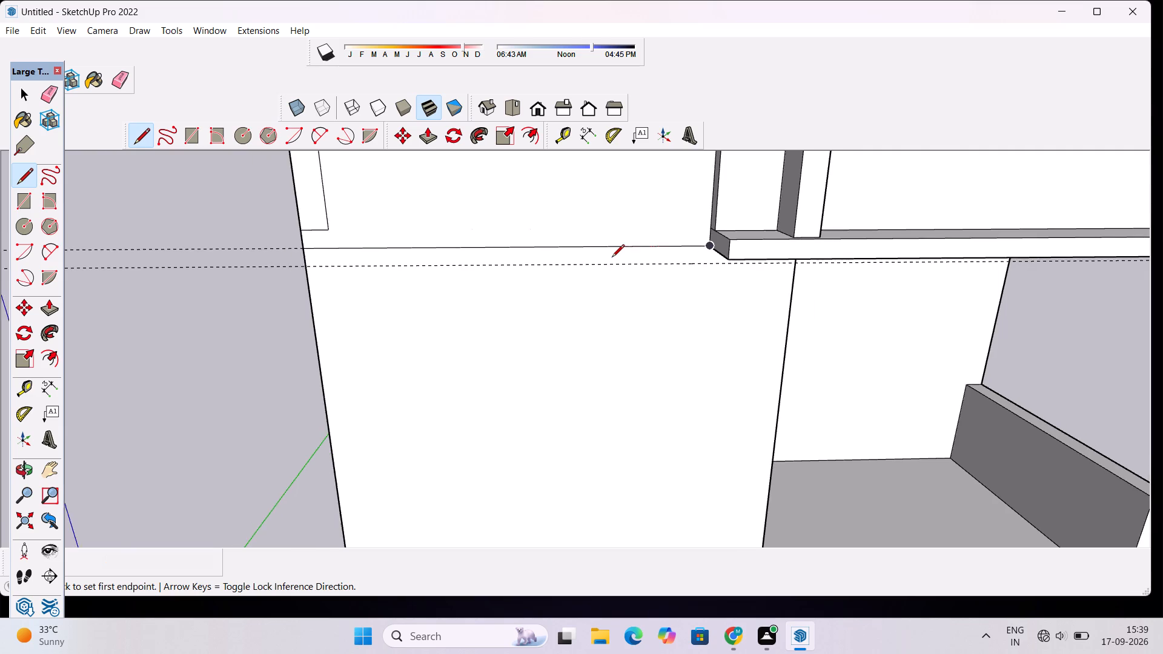
pyautogui.scroll(-5, 612, 258)
pyautogui.press('o')
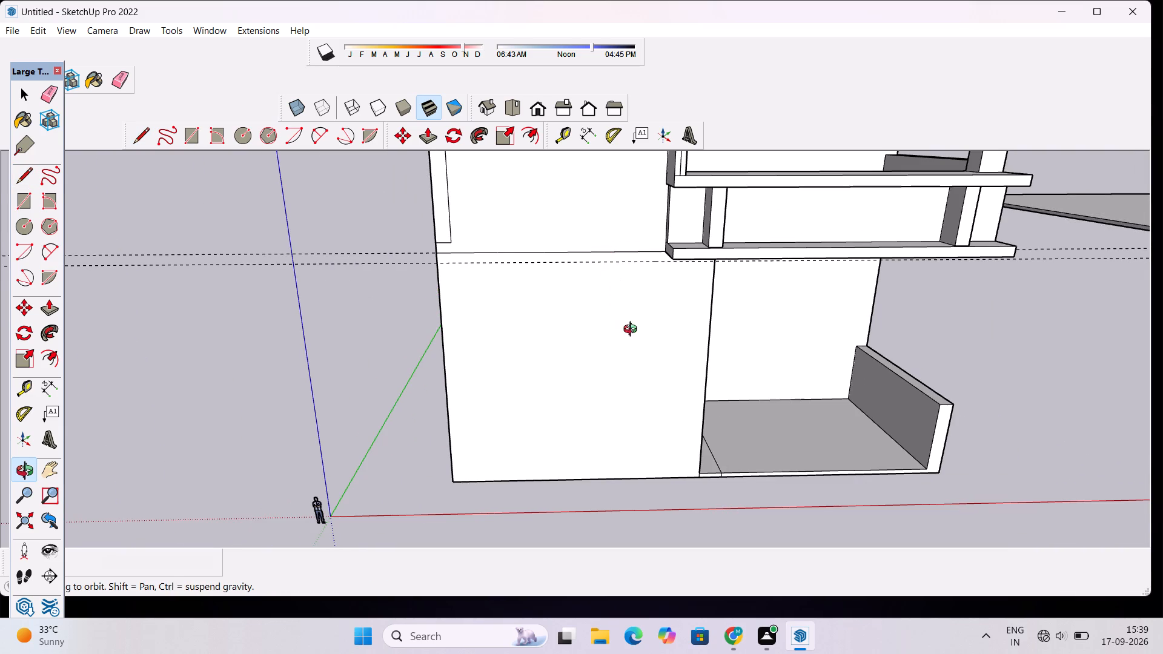
pyautogui.moveTo(633, 331); pyautogui.dragTo(611, 308)
pyautogui.keyDown('shift'); pyautogui.moveTo(685, 316); pyautogui.dragTo(628, 291); pyautogui.keyUp('shift')
pyautogui.scroll(-1, 628, 291)
pyautogui.moveTo(631, 300); pyautogui.dragTo(618, 278)
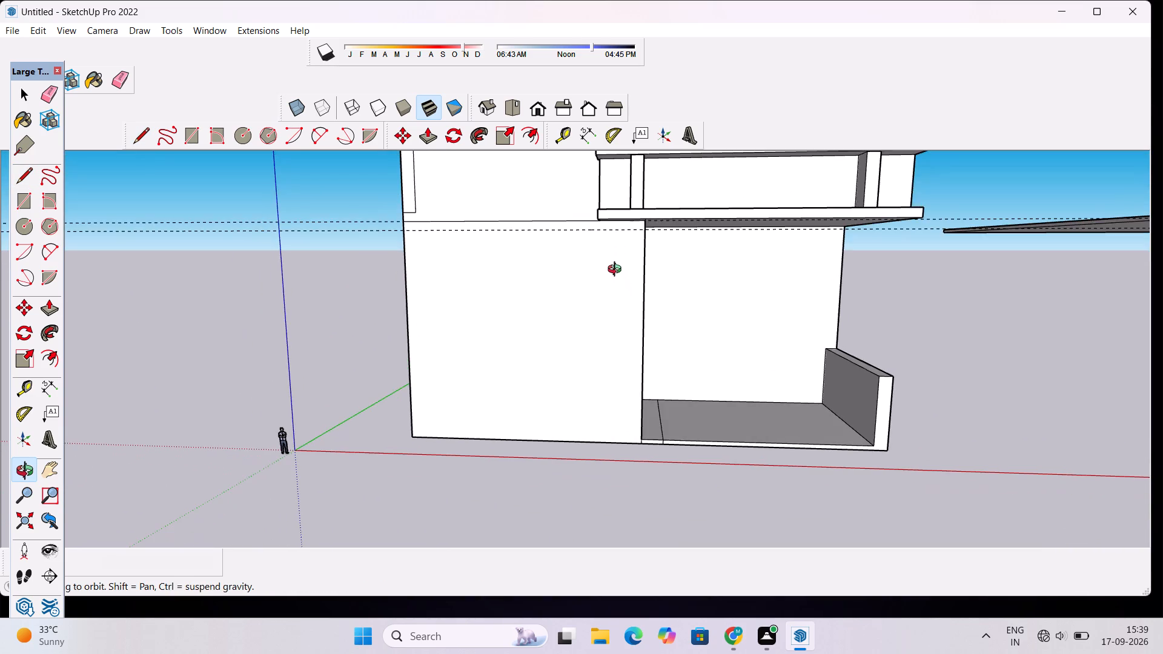
pyautogui.scroll(6, 617, 269)
pyautogui.moveTo(618, 277); pyautogui.dragTo(623, 283)
pyautogui.scroll(-3, 623, 283)
pyautogui.moveTo(629, 288); pyautogui.dragTo(648, 306)
pyautogui.keyDown('shift'); pyautogui.moveTo(648, 306); pyautogui.dragTo(656, 281); pyautogui.keyUp('shift')
pyautogui.moveTo(656, 281); pyautogui.dragTo(671, 282)
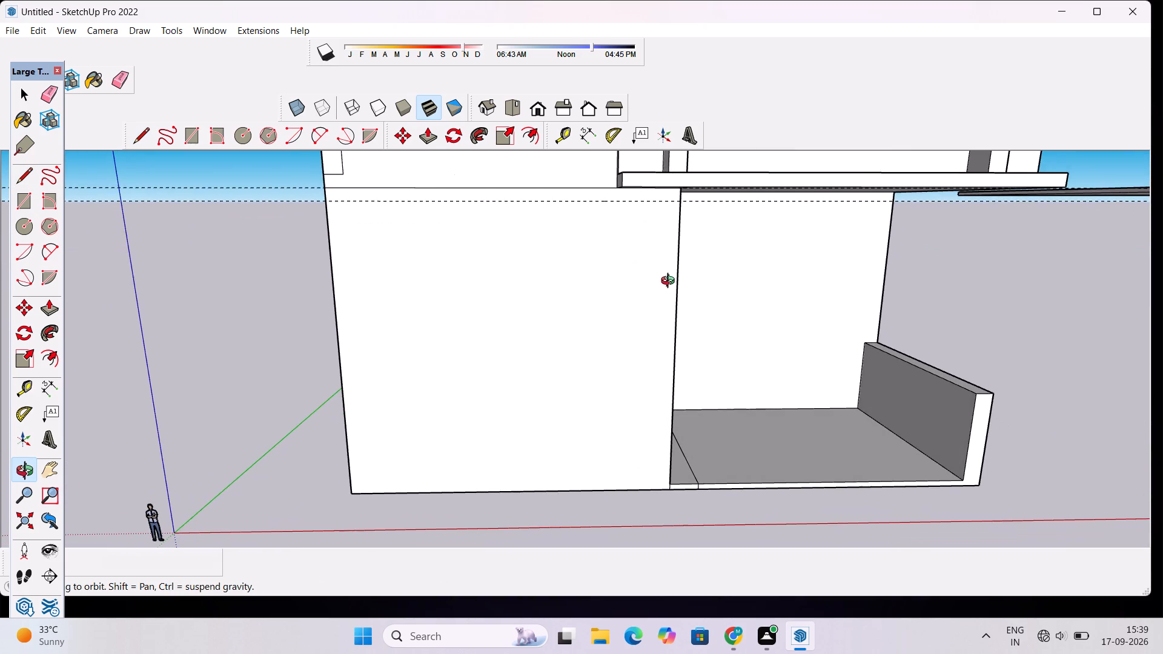
pyautogui.scroll(1, 671, 282)
pyautogui.press('l')
pyautogui.scroll(8, 623, 182)
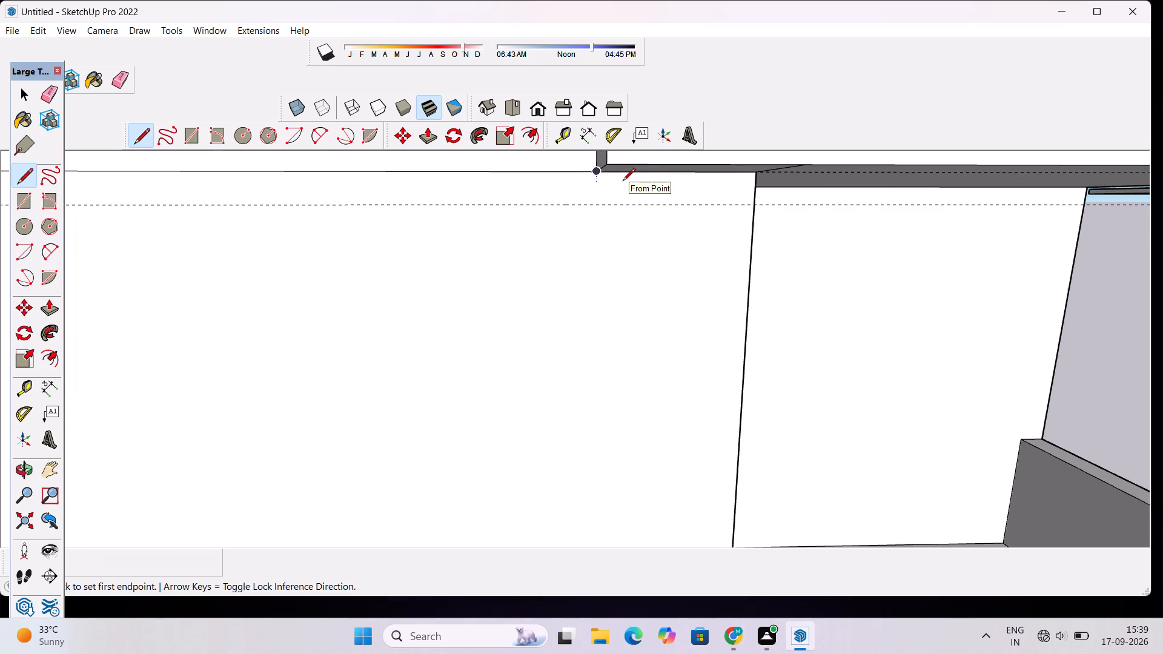
pyautogui.click(596, 174)
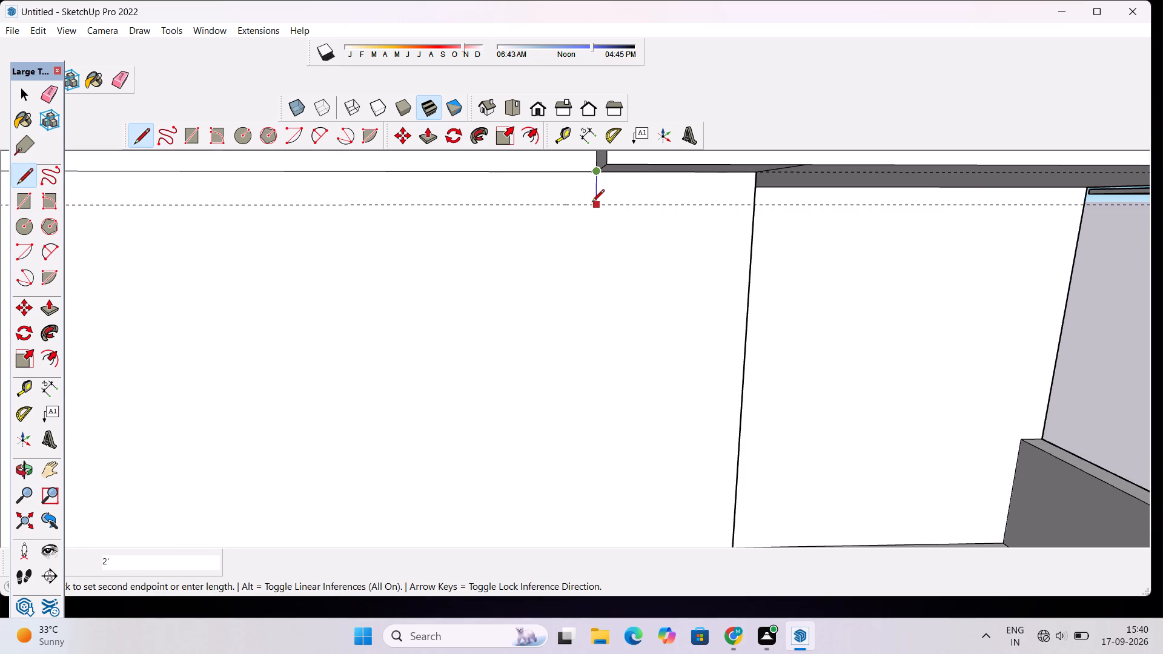
pyautogui.click(595, 205)
pyautogui.scroll(-11, 579, 206)
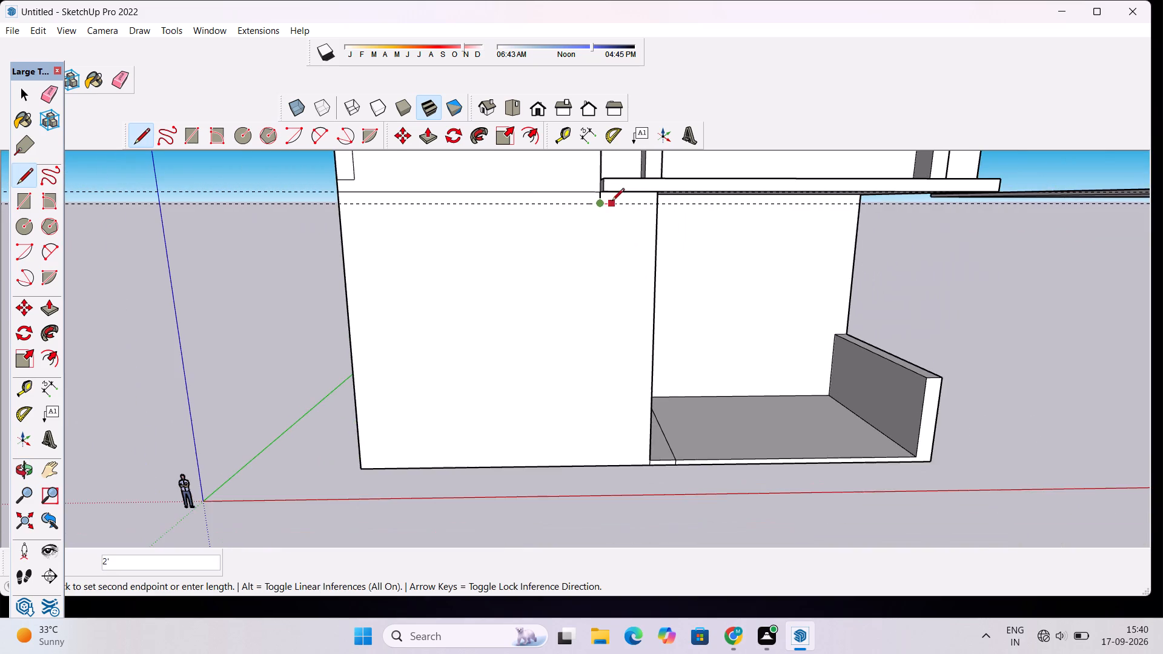
pyautogui.scroll(4, 429, 214)
pyautogui.click(295, 198)
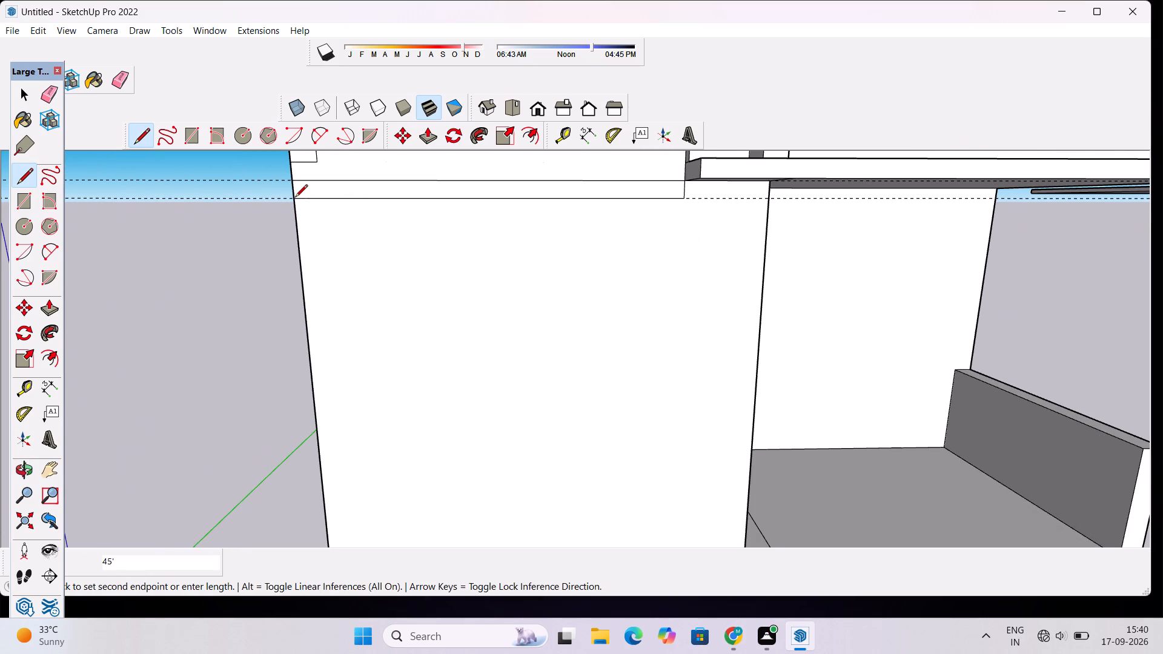
pyautogui.press('space')
# Erase the two horizontal guides at the top and bottom of the floor-level band.
pyautogui.write('e')
pyautogui.moveTo(194, 176); pyautogui.dragTo(191, 212)
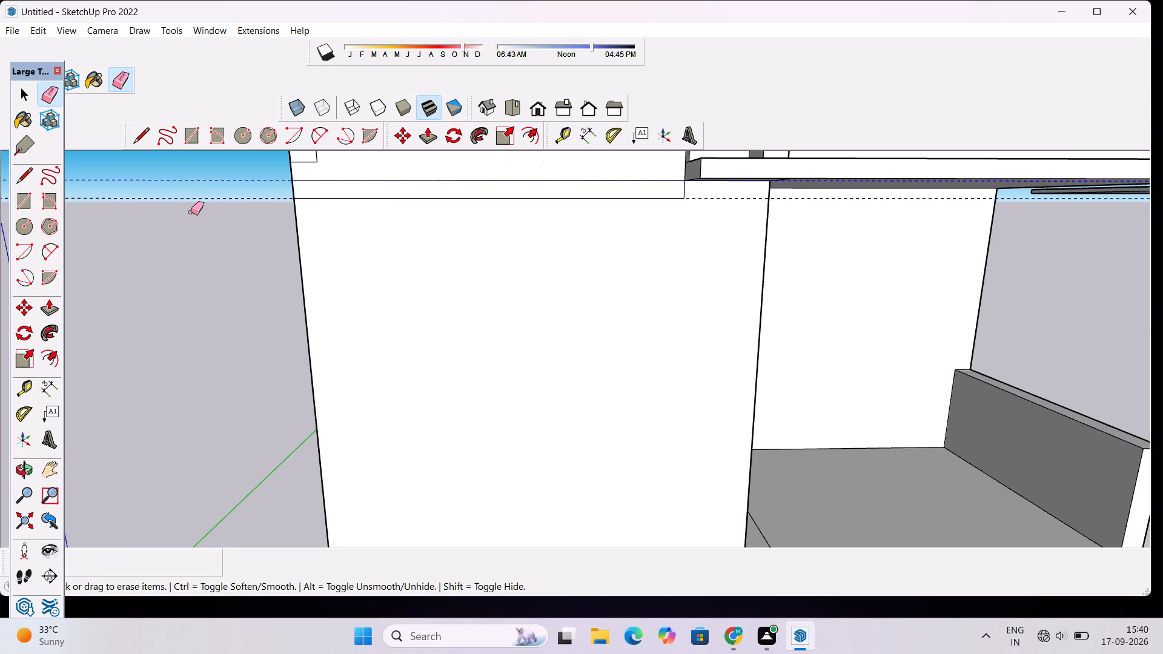
pyautogui.moveTo(191, 212); pyautogui.dragTo(190, 213)
# Draw a vertical line from the floor-level band's lower inner corner down to the front wall's base edge.
pyautogui.scroll(-5, 177, 199)
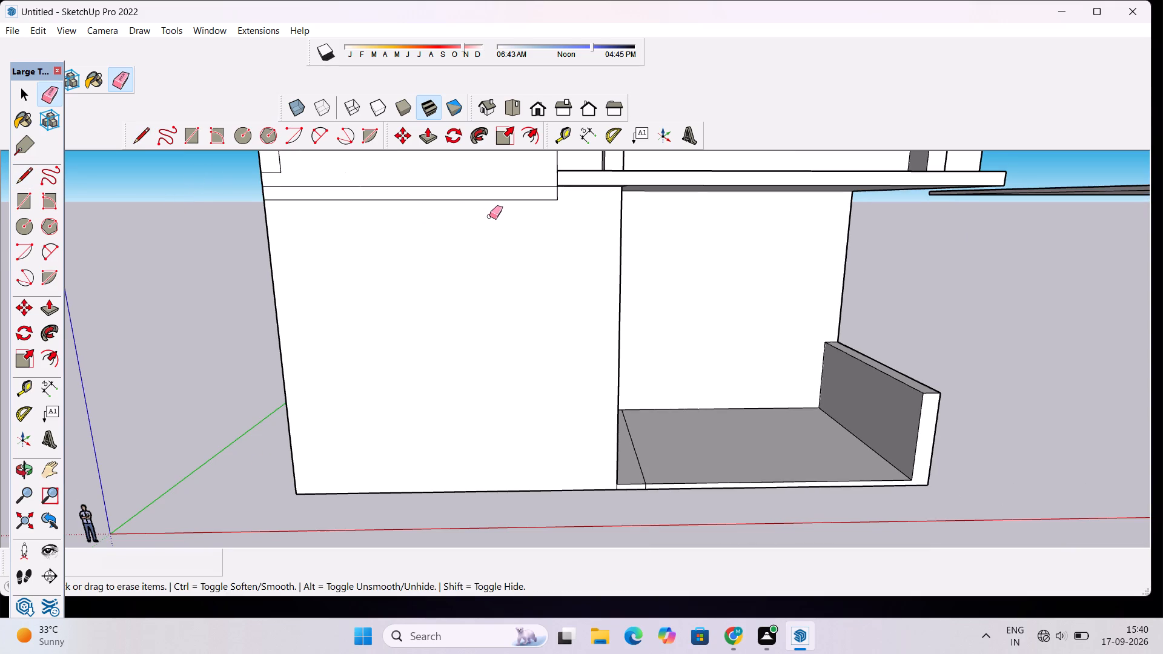
pyautogui.press('l')
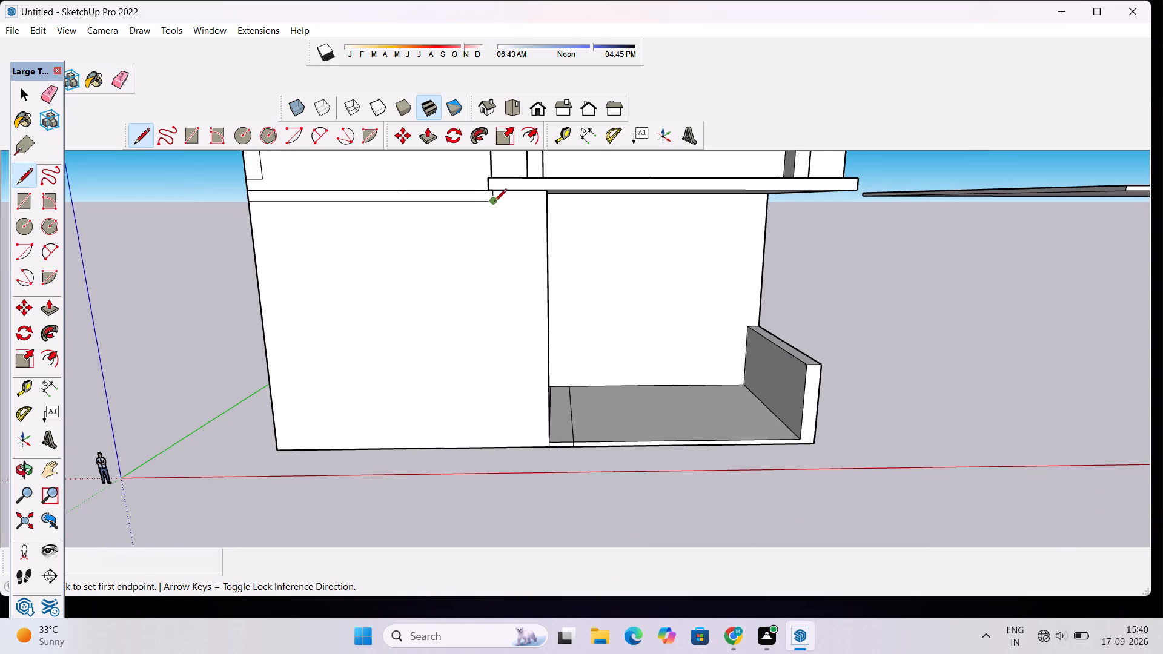
pyautogui.click(494, 200)
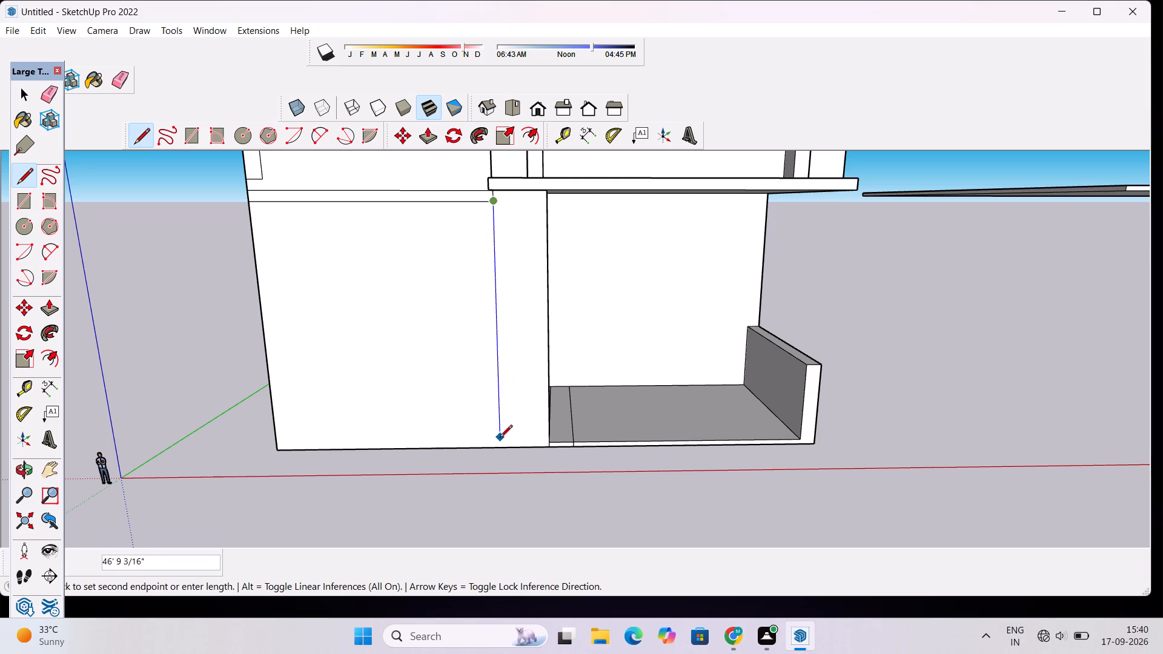
pyautogui.click(497, 449)
pyautogui.press('space')
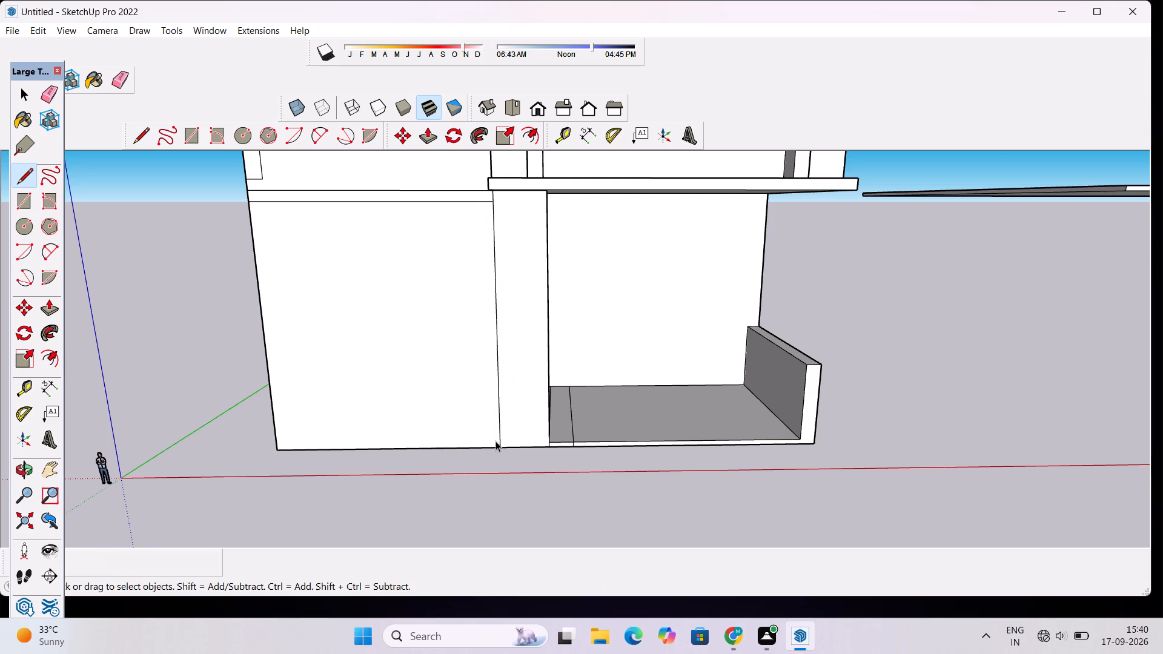
# Push/Pull the narrow wall strip beneath the lower ledge outward 2' to form a post.
pyautogui.press('p')
pyautogui.press('o')
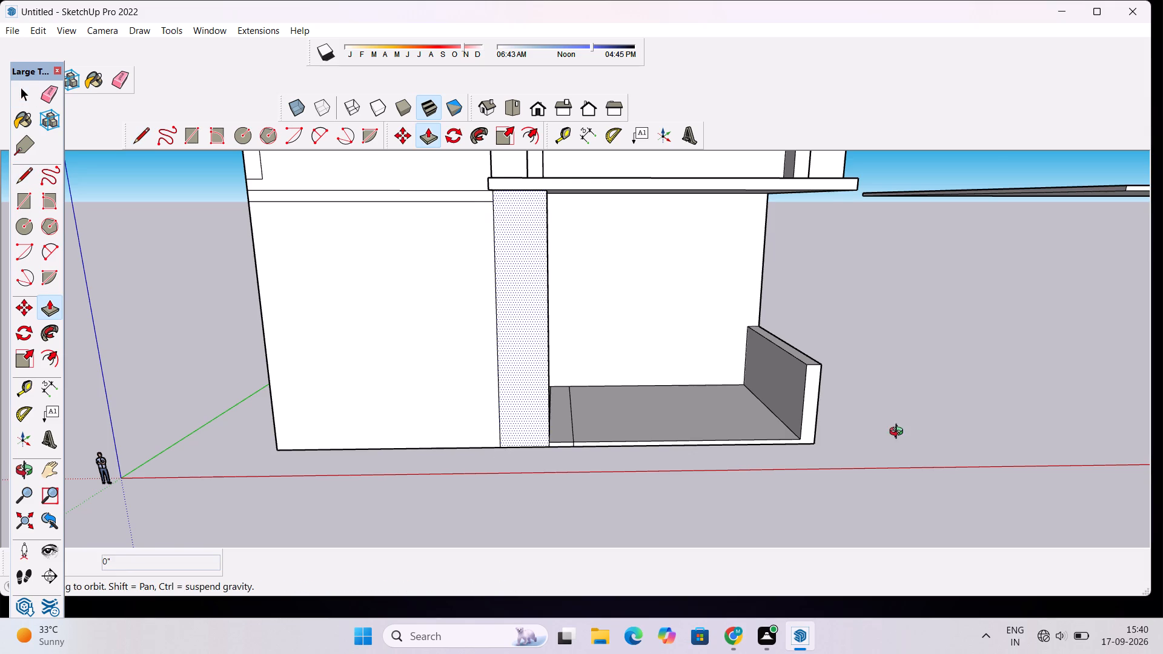
pyautogui.moveTo(899, 433); pyautogui.dragTo(768, 480)
pyautogui.scroll(-2, 758, 448)
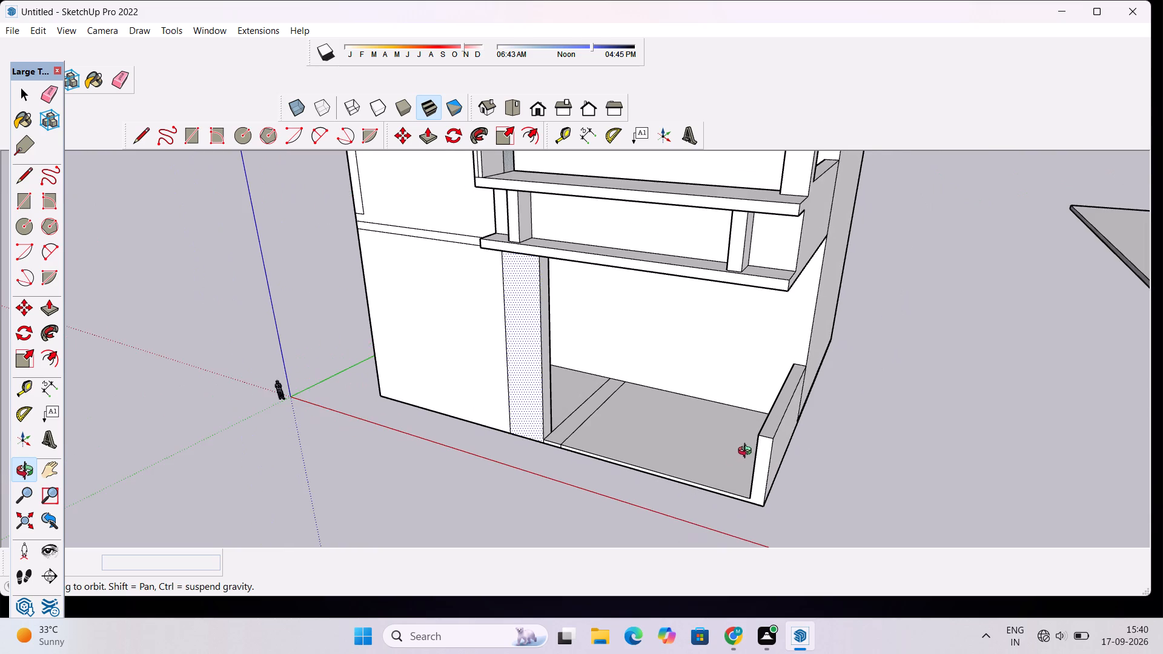
pyautogui.scroll(3, 654, 469)
pyautogui.moveTo(561, 468); pyautogui.dragTo(630, 451)
pyautogui.scroll(-3, 633, 449)
pyautogui.moveTo(622, 492); pyautogui.dragTo(640, 423)
pyautogui.keyDown('shift'); pyautogui.moveTo(640, 423); pyautogui.dragTo(651, 452); pyautogui.keyUp('shift')
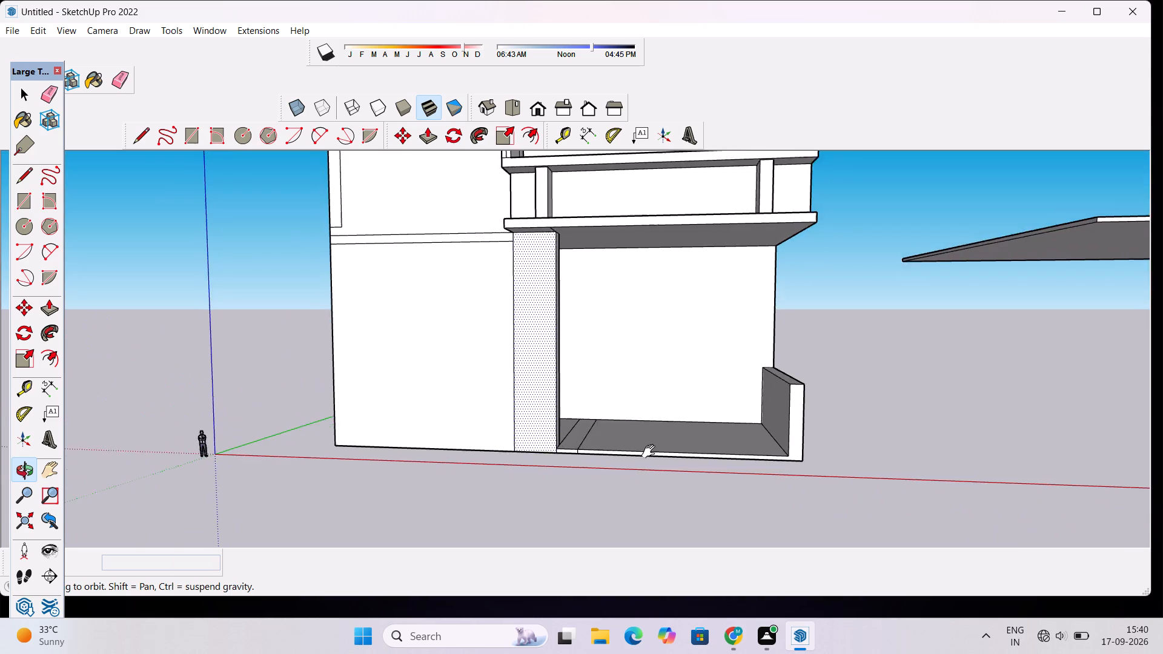
pyautogui.keyDown('shift'); pyautogui.moveTo(651, 452); pyautogui.dragTo(652, 455); pyautogui.keyUp('shift')
pyautogui.scroll(2, 638, 453)
pyautogui.moveTo(573, 453); pyautogui.dragTo(606, 450)
pyautogui.scroll(-2, 606, 450)
pyautogui.keyDown('shift'); pyautogui.moveTo(611, 440); pyautogui.dragTo(617, 451); pyautogui.keyUp('shift')
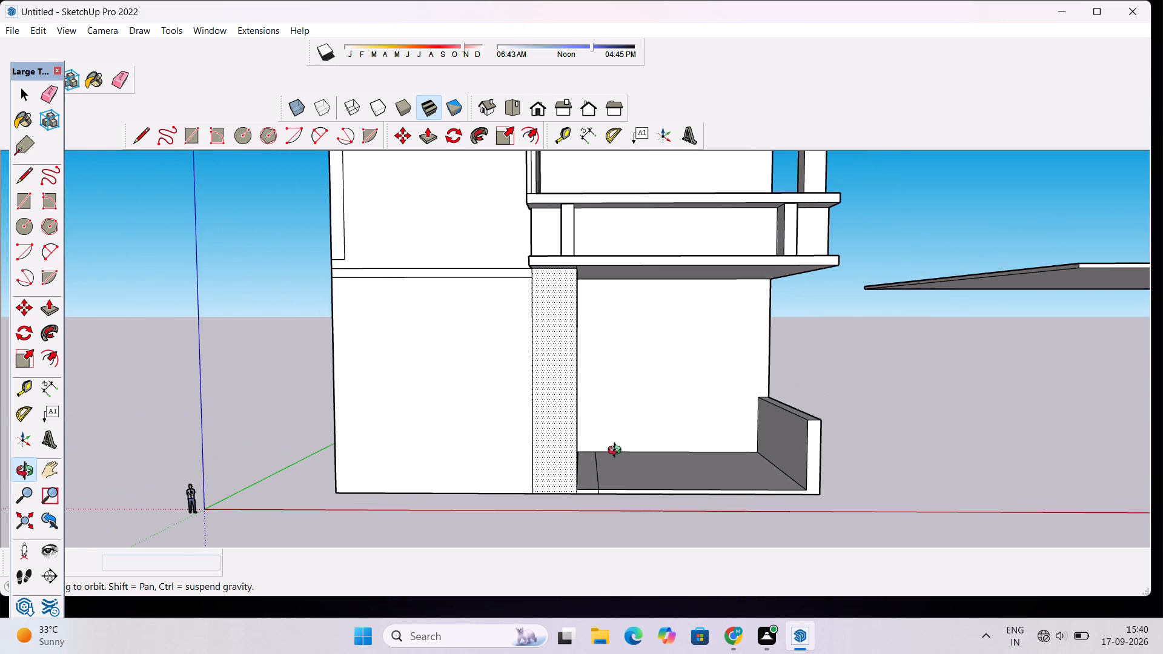
pyautogui.press('p')
pyautogui.click(559, 431)
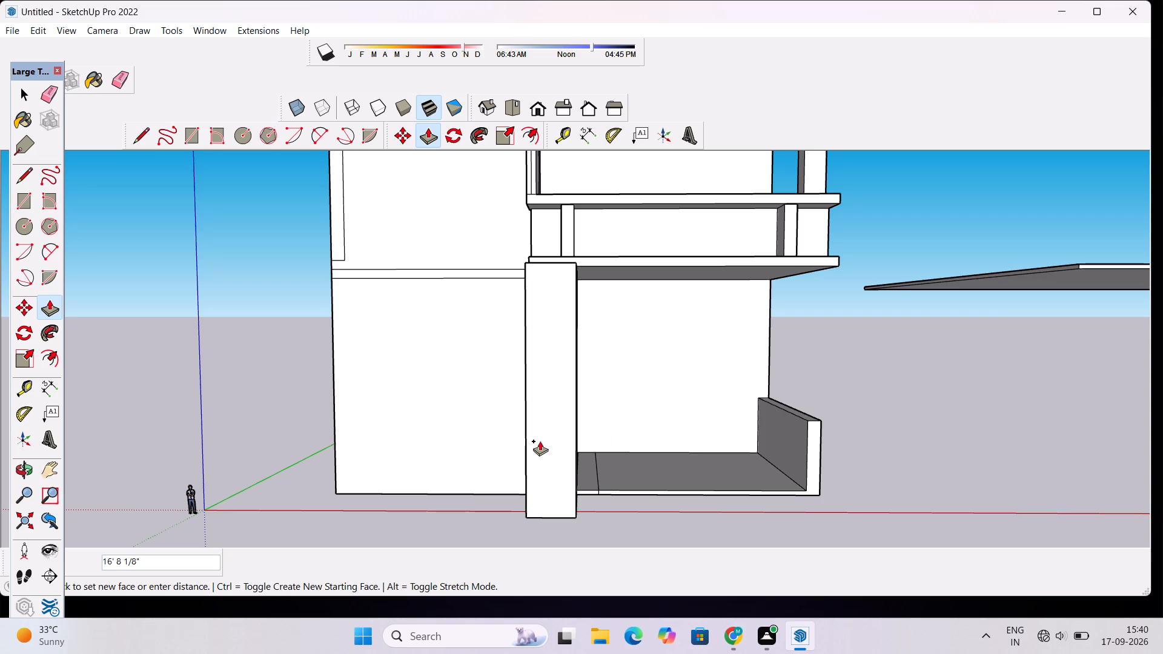
pyautogui.write("2'")
pyautogui.press('Return')
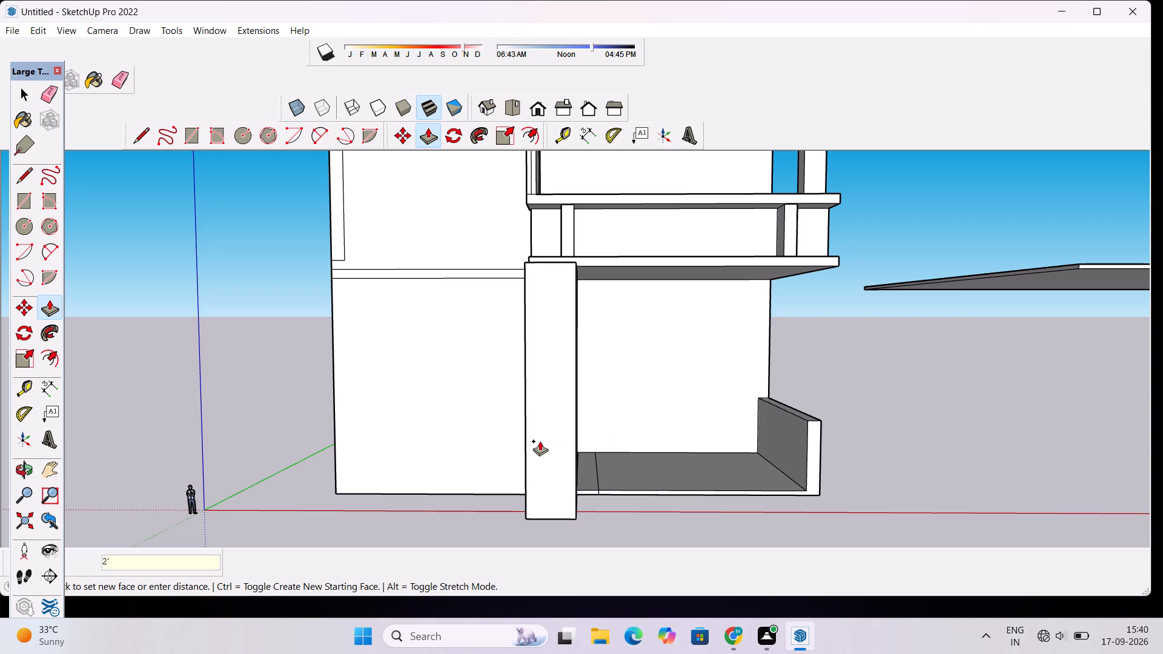
# Examine the post from several angles, checking how it meets the lower ledge and the floor-level band.
pyautogui.press('o')
pyautogui.moveTo(841, 355); pyautogui.dragTo(604, 457)
pyautogui.moveTo(518, 462); pyautogui.dragTo(682, 492)
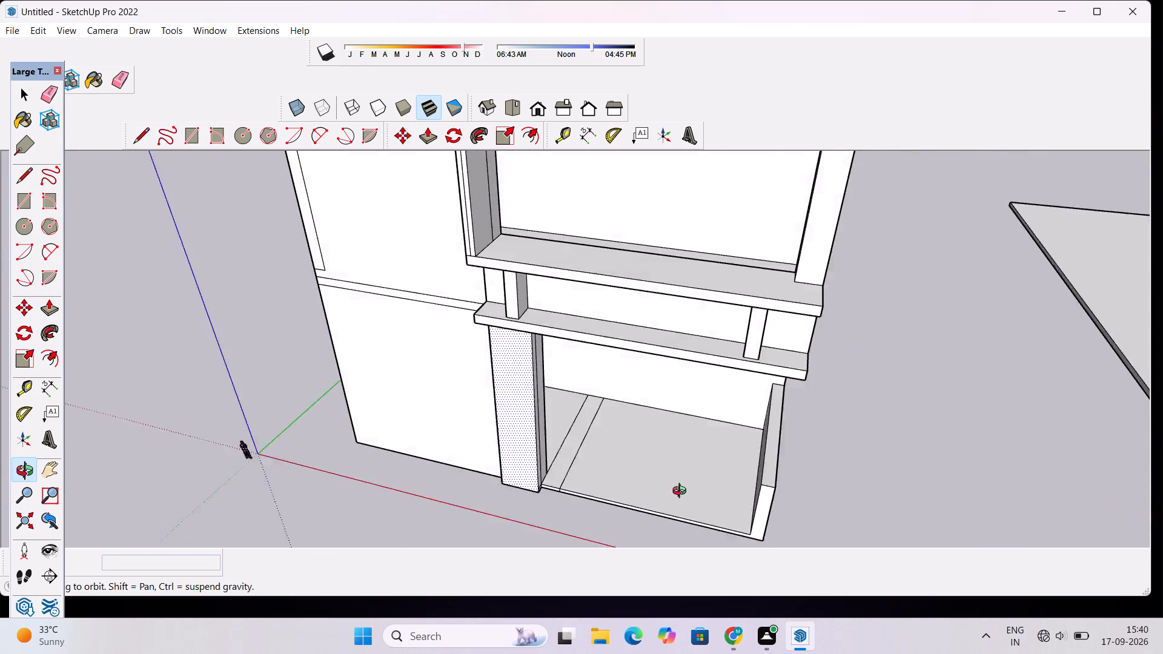
pyautogui.moveTo(682, 492); pyautogui.dragTo(835, 449)
pyautogui.scroll(3, 546, 440)
pyautogui.scroll(-2, 548, 430)
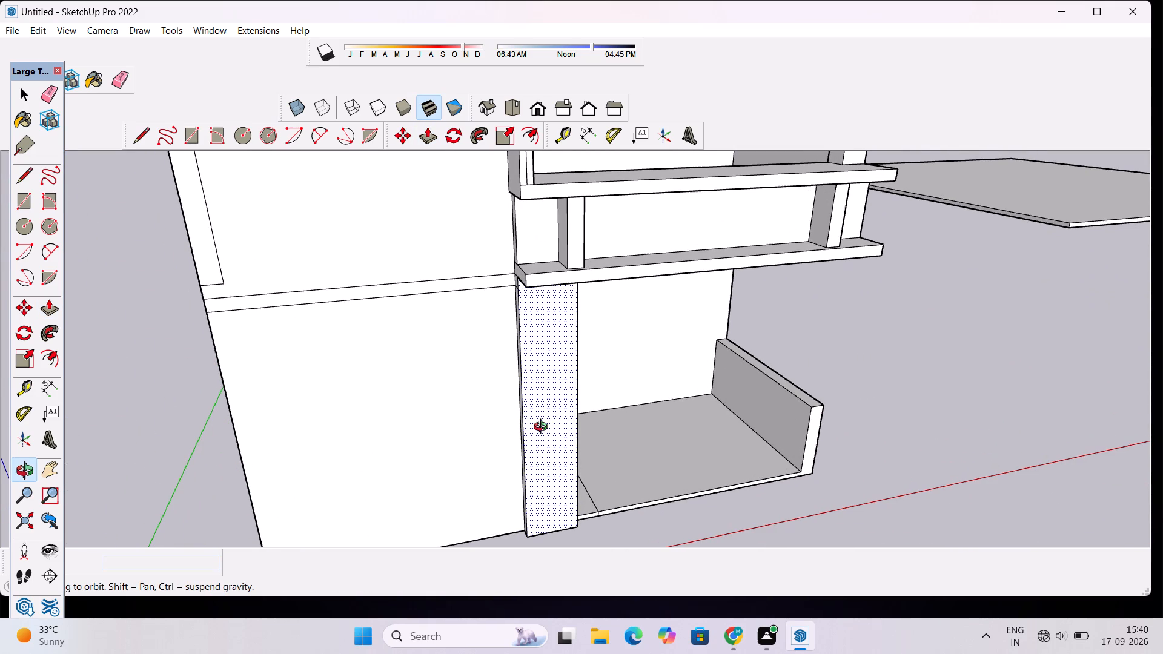
pyautogui.scroll(-2, 529, 352)
pyautogui.moveTo(500, 377); pyautogui.dragTo(603, 362)
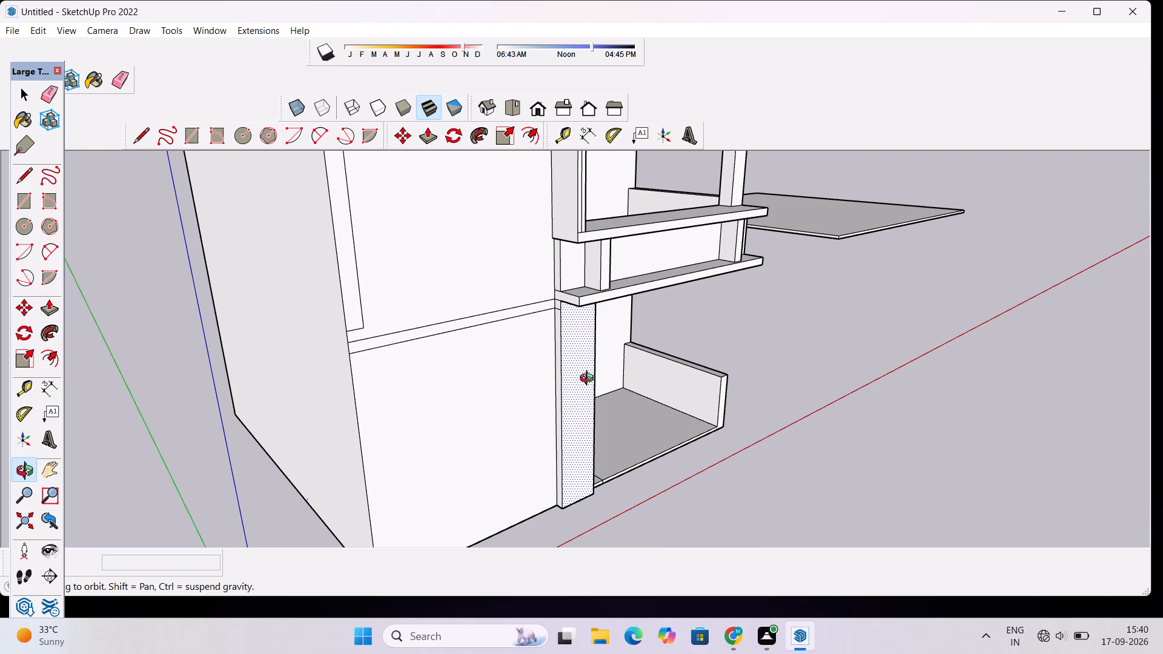
pyautogui.scroll(9, 570, 331)
pyautogui.moveTo(561, 284); pyautogui.dragTo(655, 281)
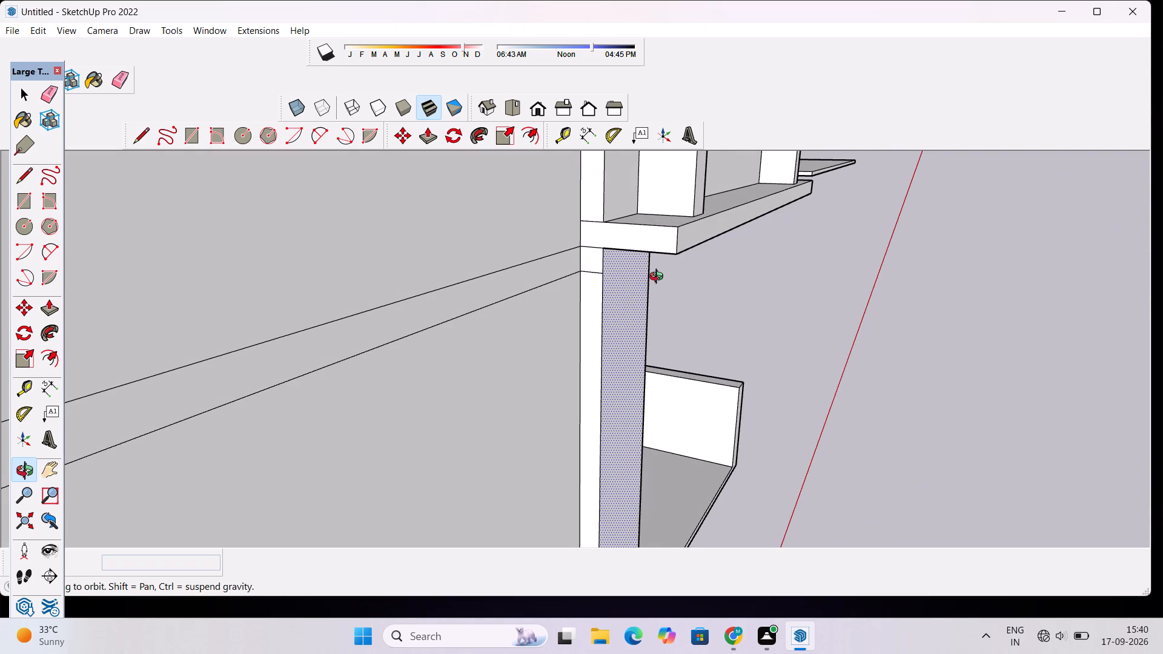
pyautogui.scroll(5, 605, 286)
pyautogui.moveTo(738, 309); pyautogui.dragTo(646, 308)
pyautogui.scroll(-4, 630, 304)
pyautogui.moveTo(810, 434); pyautogui.dragTo(690, 394)
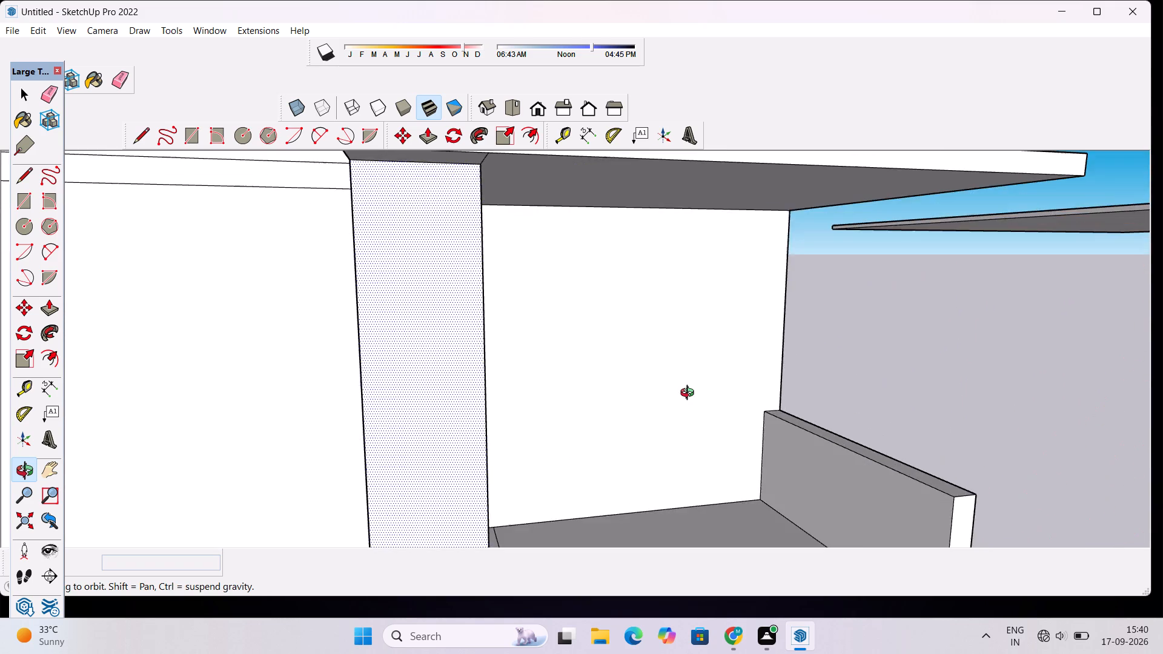
pyautogui.scroll(-8, 690, 394)
pyautogui.moveTo(686, 391); pyautogui.dragTo(764, 441)
pyautogui.keyDown('shift'); pyautogui.moveTo(744, 455); pyautogui.dragTo(744, 435); pyautogui.keyUp('shift')
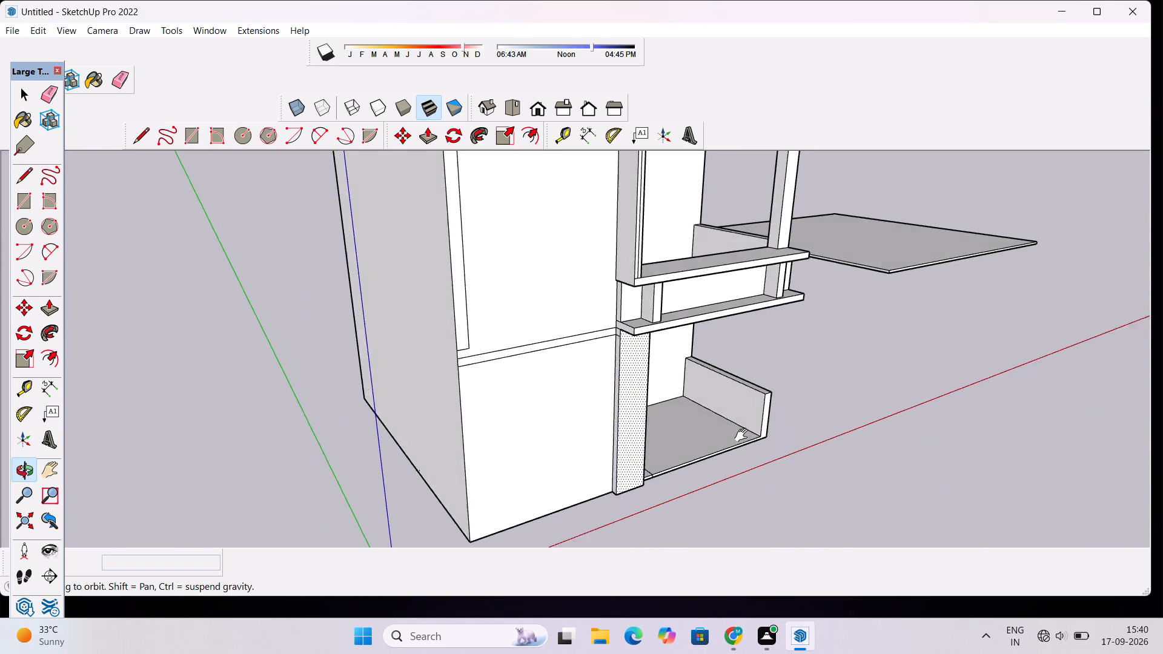
pyautogui.keyDown('shift'); pyautogui.moveTo(744, 435); pyautogui.dragTo(711, 374); pyautogui.keyUp('shift')
pyautogui.scroll(4, 593, 324)
pyautogui.moveTo(597, 315); pyautogui.dragTo(630, 327)
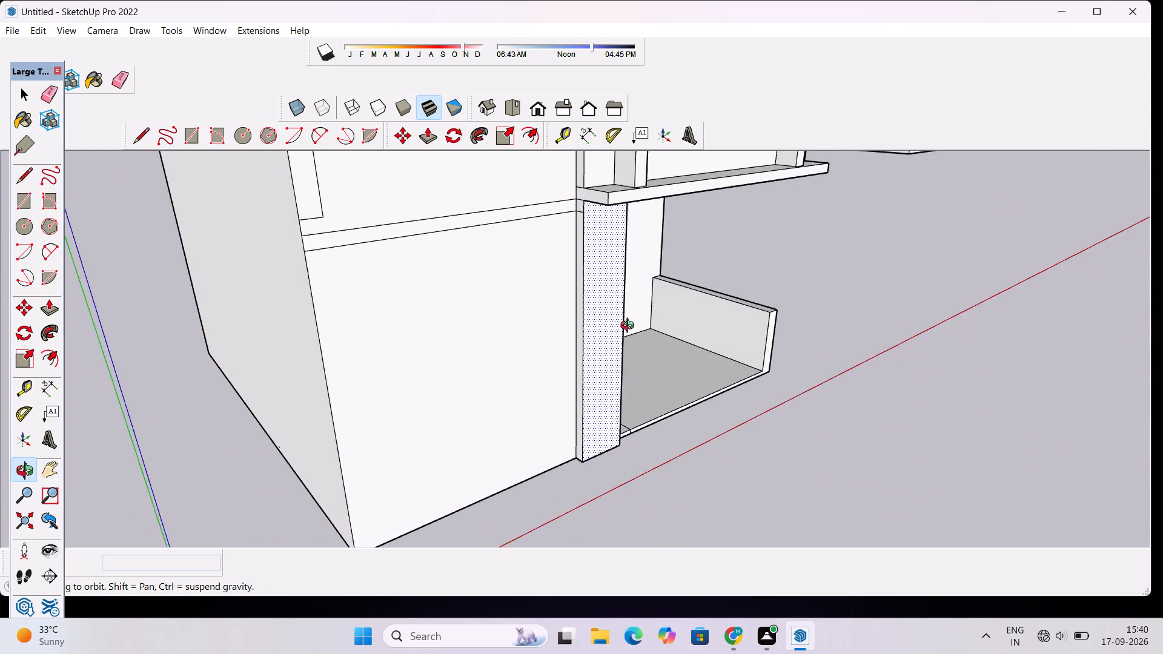
pyautogui.moveTo(630, 327); pyautogui.dragTo(639, 328)
pyautogui.scroll(-3, 663, 323)
pyautogui.keyDown('shift'); pyautogui.moveTo(672, 321); pyautogui.dragTo(601, 271); pyautogui.keyUp('shift')
pyautogui.scroll(2, 535, 271)
pyautogui.moveTo(535, 271); pyautogui.dragTo(563, 302)
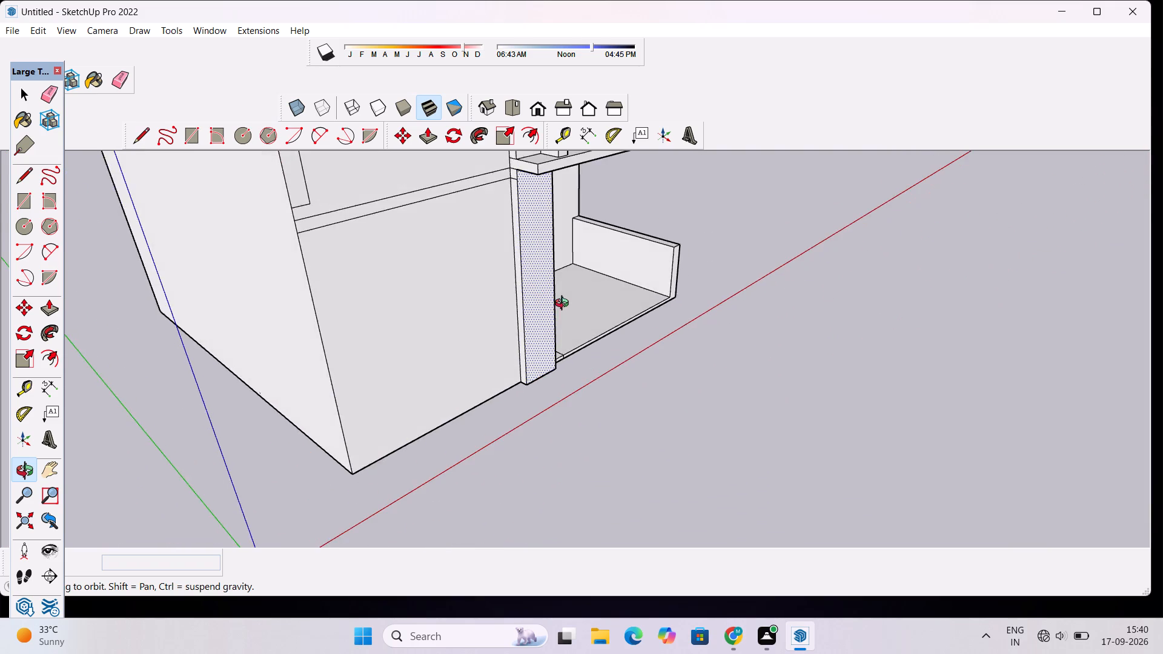
pyautogui.scroll(-2, 565, 305)
pyautogui.keyDown('shift'); pyautogui.moveTo(561, 304); pyautogui.dragTo(576, 342); pyautogui.keyUp('shift')
pyautogui.keyDown('shift'); pyautogui.scroll(3, 577, 343); pyautogui.keyUp('shift')
pyautogui.keyDown('shift'); pyautogui.moveTo(570, 334); pyautogui.dragTo(582, 355); pyautogui.keyUp('shift')
pyautogui.scroll(3, 582, 356)
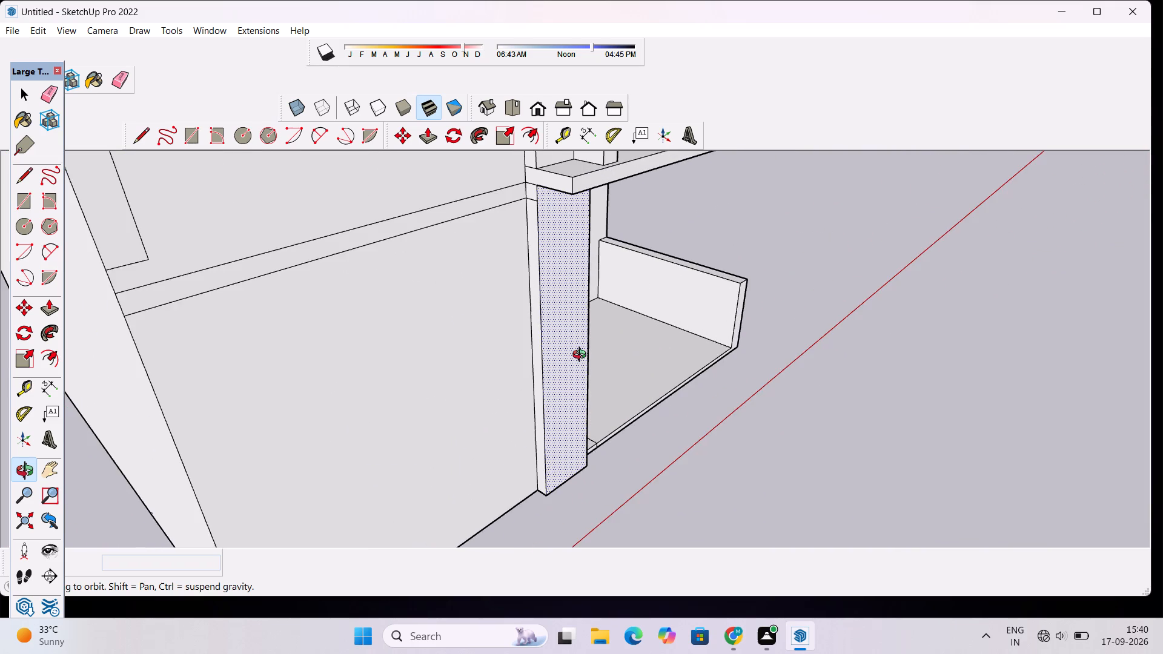
pyautogui.scroll(1, 582, 356)
pyautogui.keyDown('shift'); pyautogui.moveTo(582, 354); pyautogui.dragTo(598, 386); pyautogui.keyUp('shift')
pyautogui.scroll(-2, 598, 387)
pyautogui.moveTo(600, 388); pyautogui.dragTo(590, 369)
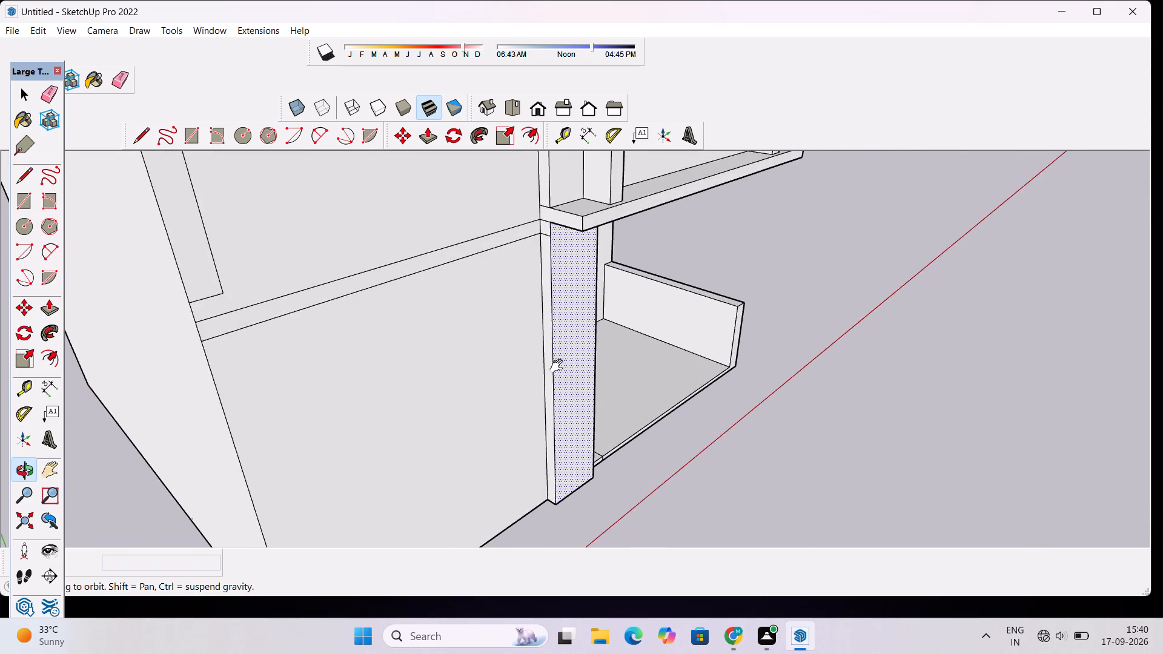
pyautogui.keyDown('shift'); pyautogui.moveTo(558, 366); pyautogui.dragTo(584, 404); pyautogui.keyUp('shift')
pyautogui.scroll(3, 584, 406)
pyautogui.moveTo(588, 412); pyautogui.dragTo(583, 381)
pyautogui.keyDown('shift'); pyautogui.moveTo(583, 381); pyautogui.dragTo(595, 447); pyautogui.keyUp('shift')
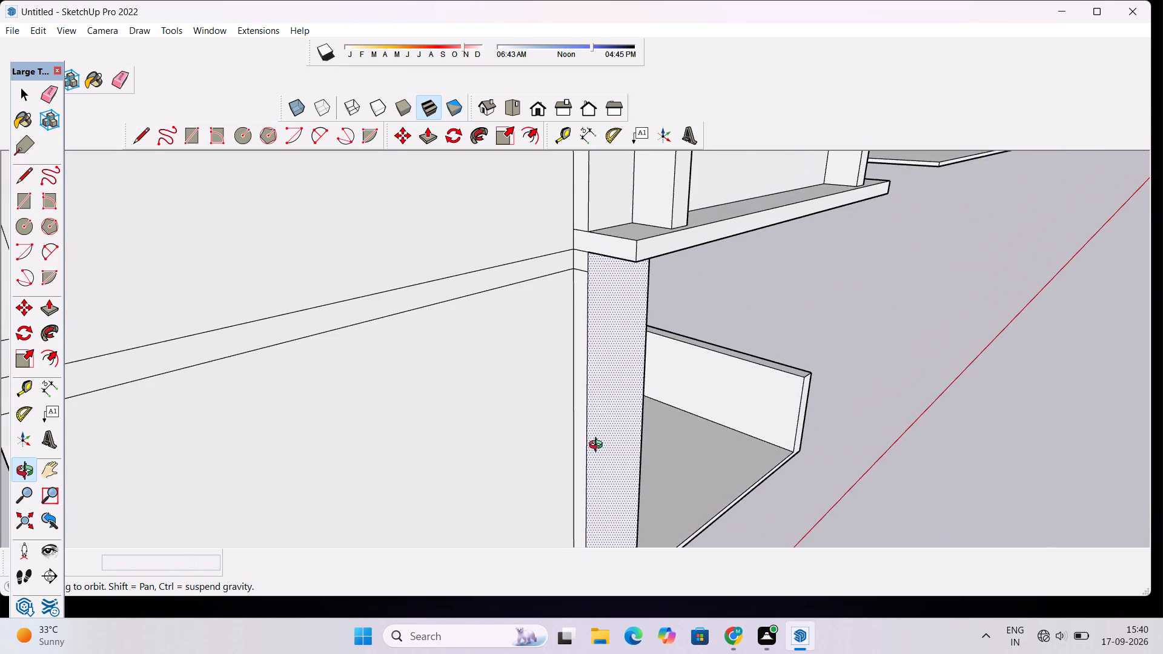
pyautogui.scroll(1, 598, 446)
# Push/Pull the post's front face outward a further 3'.
pyautogui.press('p')
pyautogui.click(603, 423)
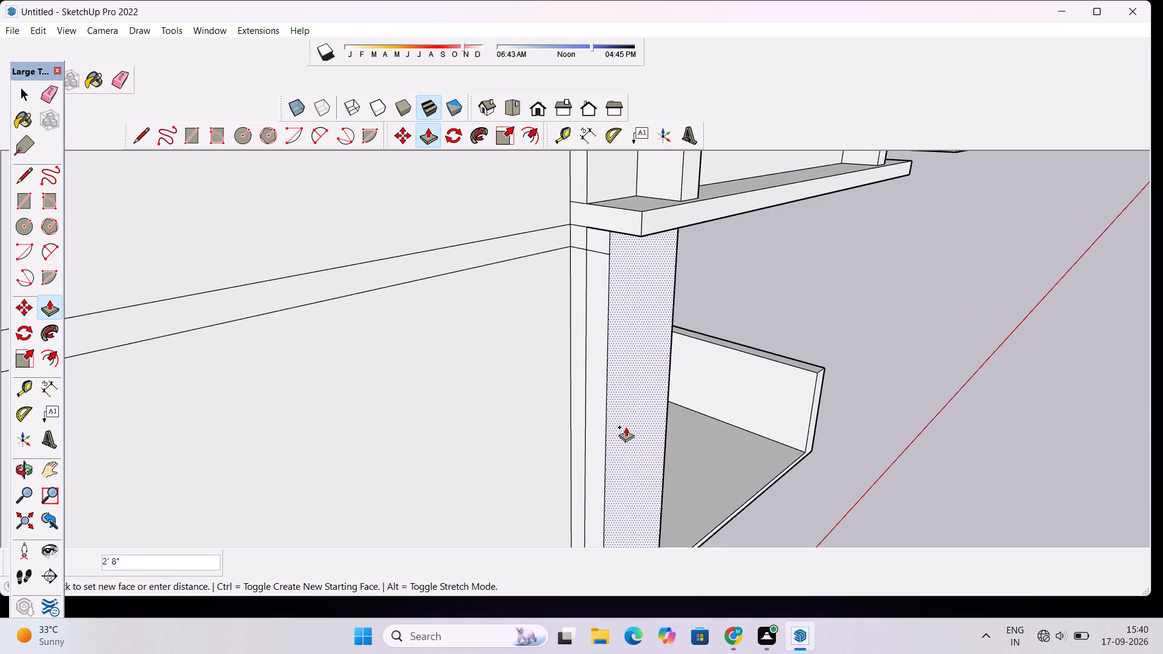
pyautogui.scroll(-9, 626, 428)
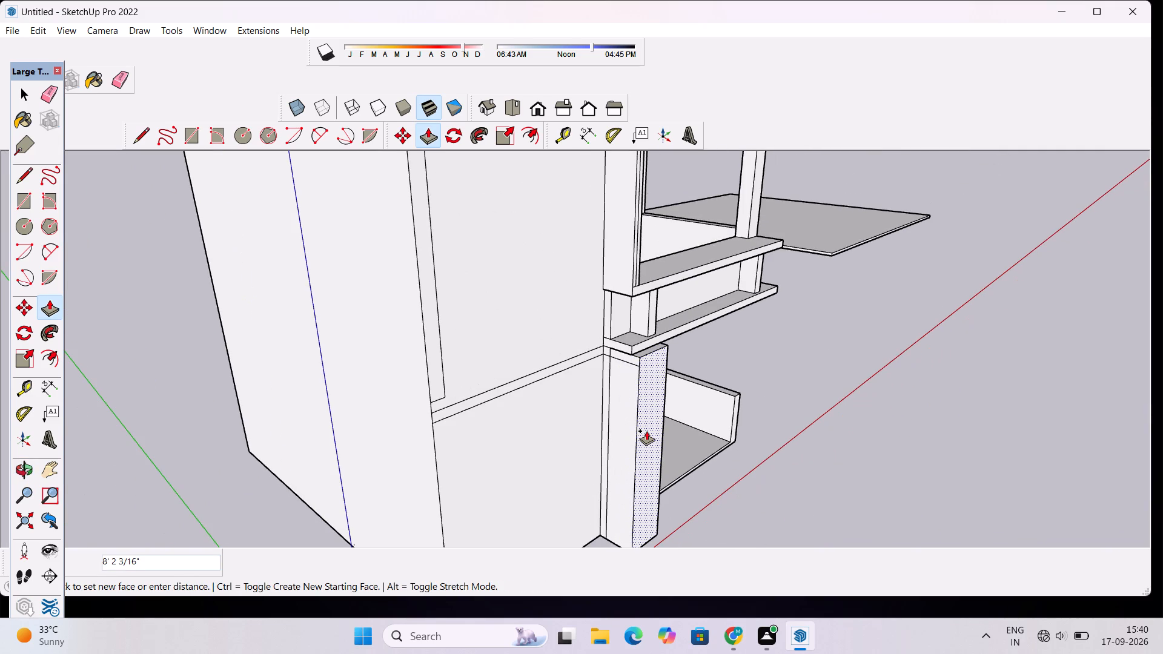
pyautogui.write("3'")
pyautogui.press('Return')
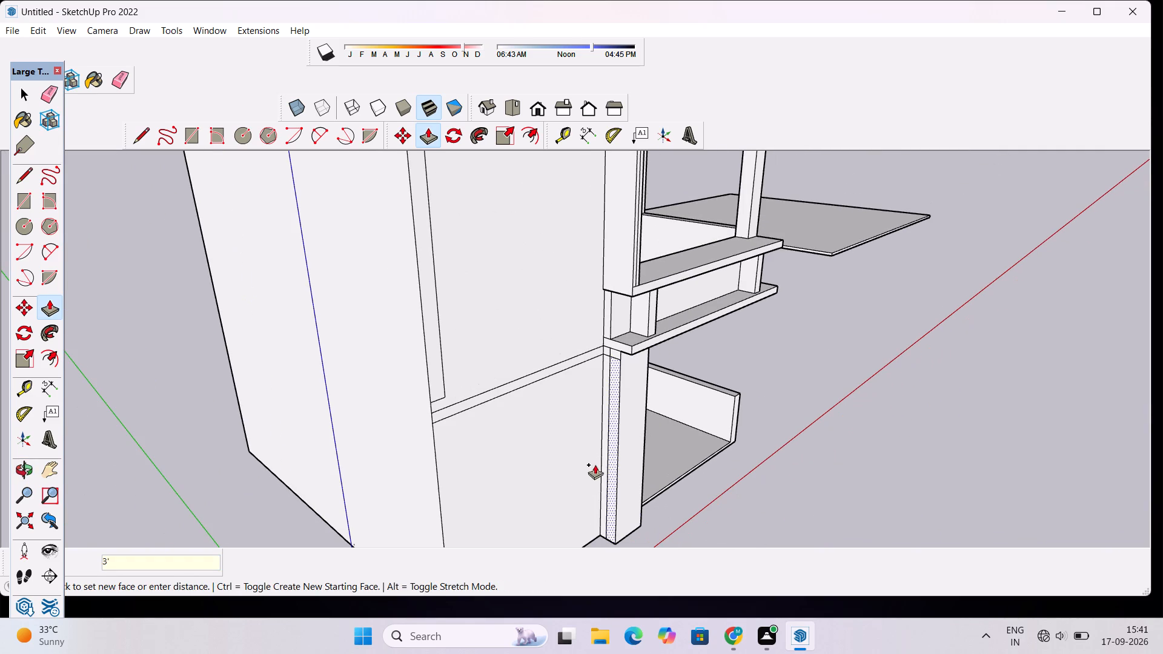
# Erase the leftover vertical seam and the short floor-level band edges on the post's side face beneath the lower ledge.
pyautogui.press('e')
pyautogui.scroll(5, 614, 355)
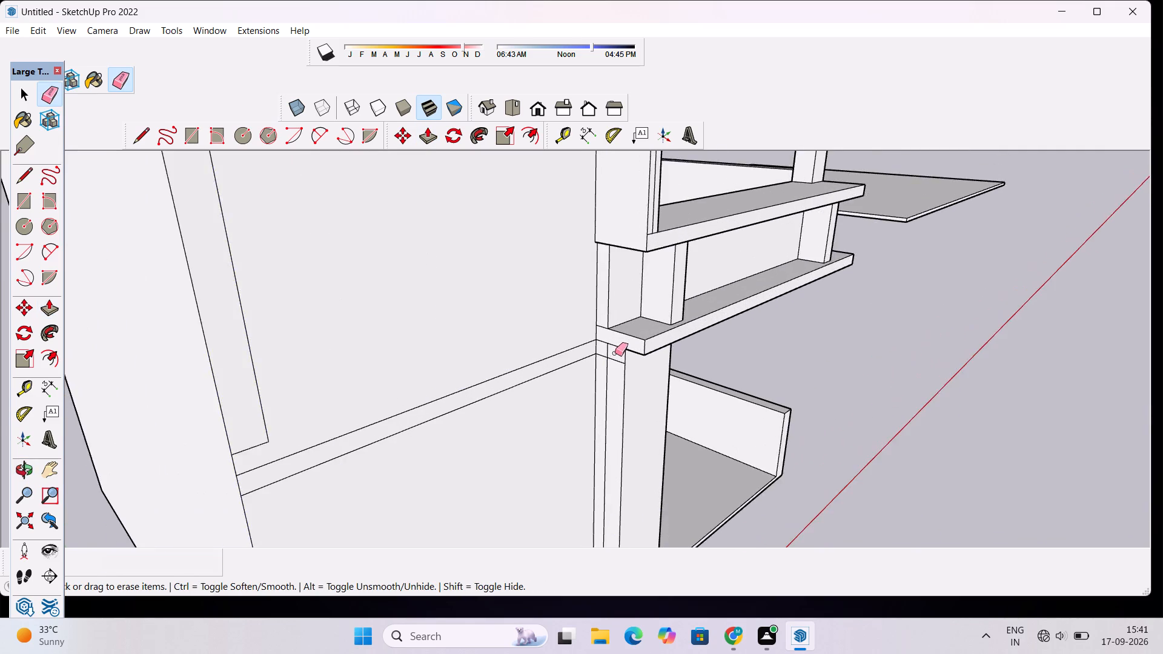
pyautogui.scroll(3, 615, 353)
pyautogui.moveTo(612, 354); pyautogui.dragTo(596, 378)
pyautogui.moveTo(608, 352); pyautogui.dragTo(607, 352)
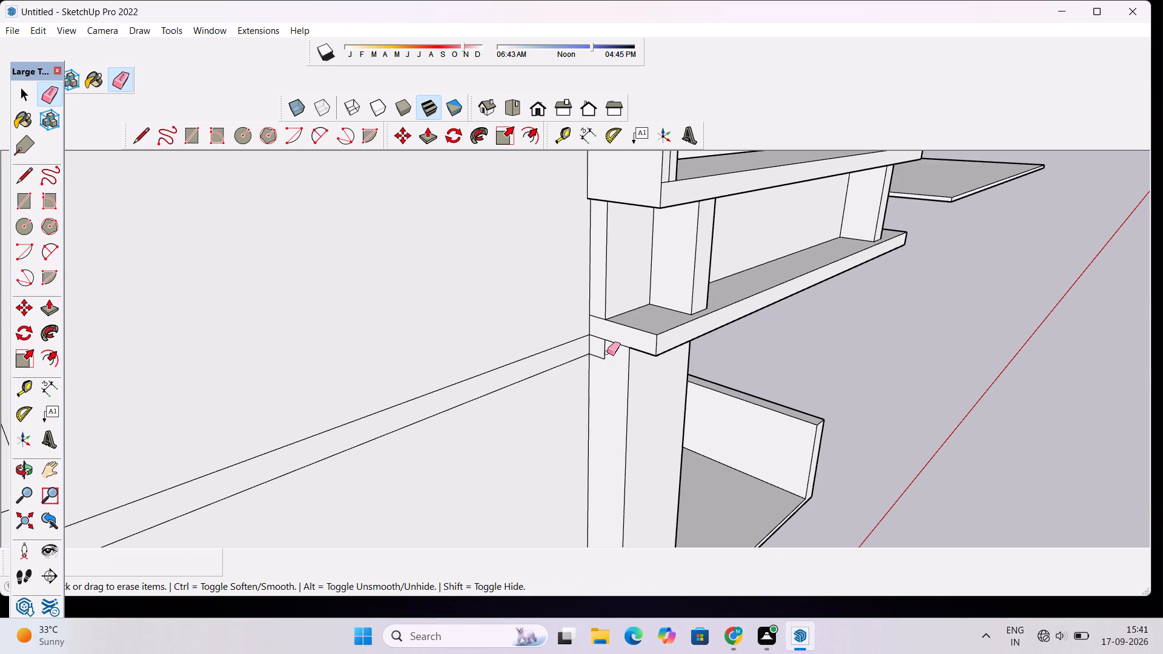
pyautogui.moveTo(607, 352); pyautogui.dragTo(596, 363)
# Erase the vertical seam and the adjoining horizontal base line on the post's opposite side face, facing the porch.
pyautogui.press('o')
pyautogui.moveTo(766, 361); pyautogui.dragTo(668, 368)
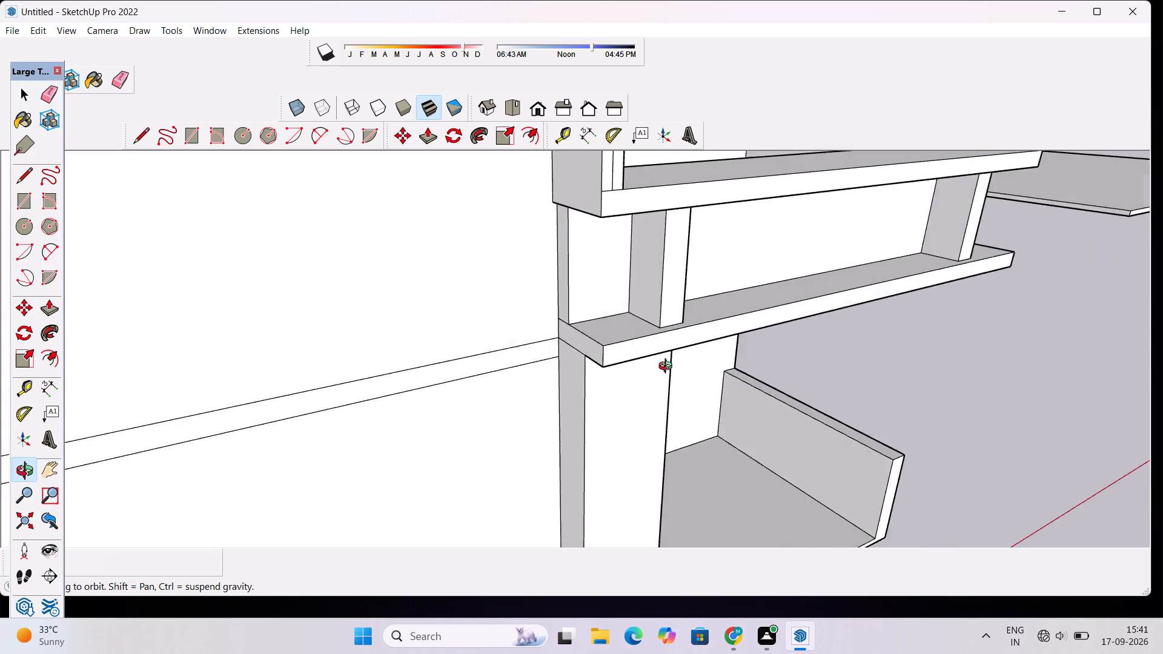
pyautogui.moveTo(668, 368); pyautogui.dragTo(458, 345)
pyautogui.scroll(-9, 524, 344)
pyautogui.scroll(-4, 609, 362)
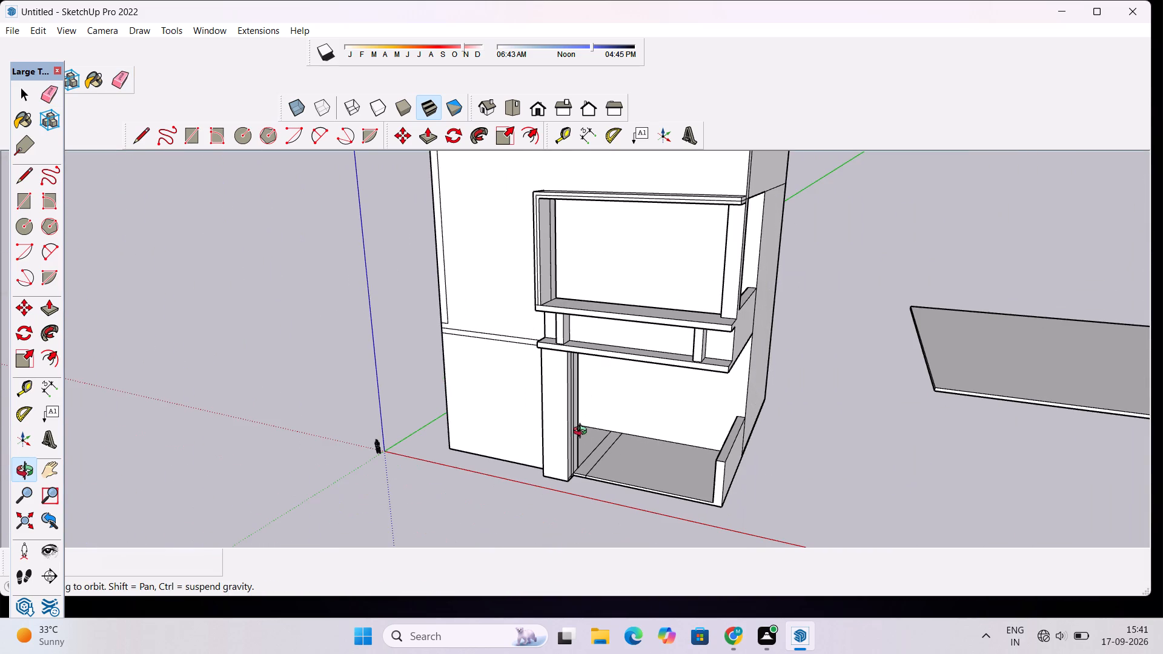
pyautogui.moveTo(578, 468); pyautogui.dragTo(532, 412)
pyautogui.scroll(6, 548, 413)
pyautogui.scroll(1, 752, 420)
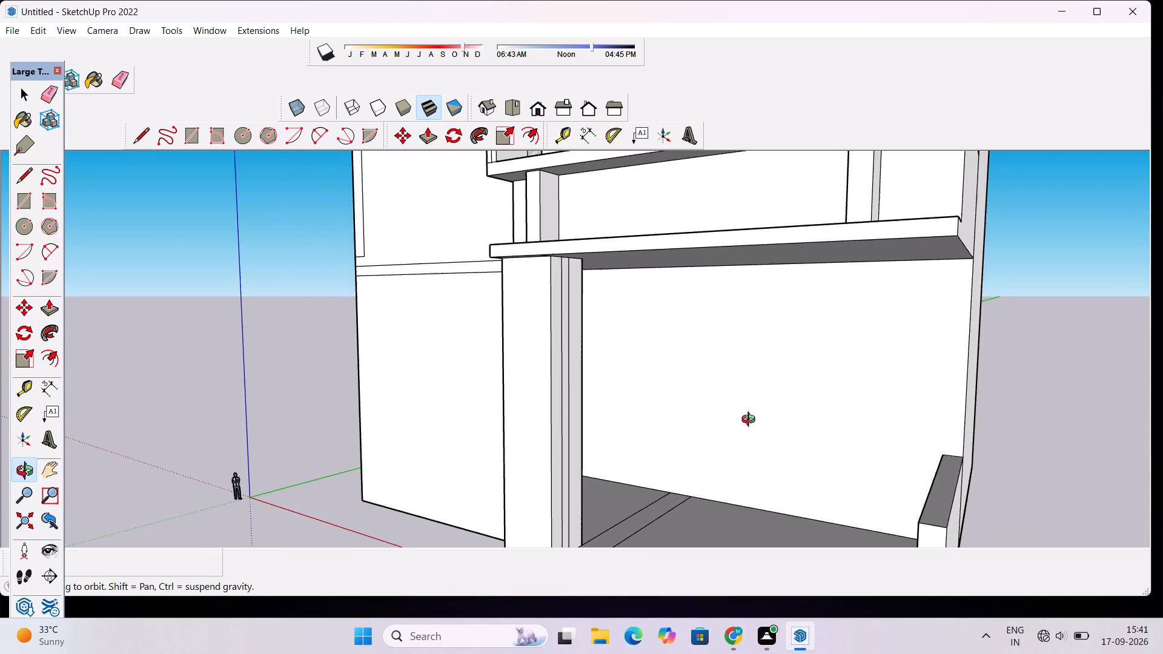
pyautogui.moveTo(738, 429); pyautogui.dragTo(707, 438)
pyautogui.keyDown('shift'); pyautogui.moveTo(572, 467); pyautogui.dragTo(587, 341); pyautogui.keyUp('shift')
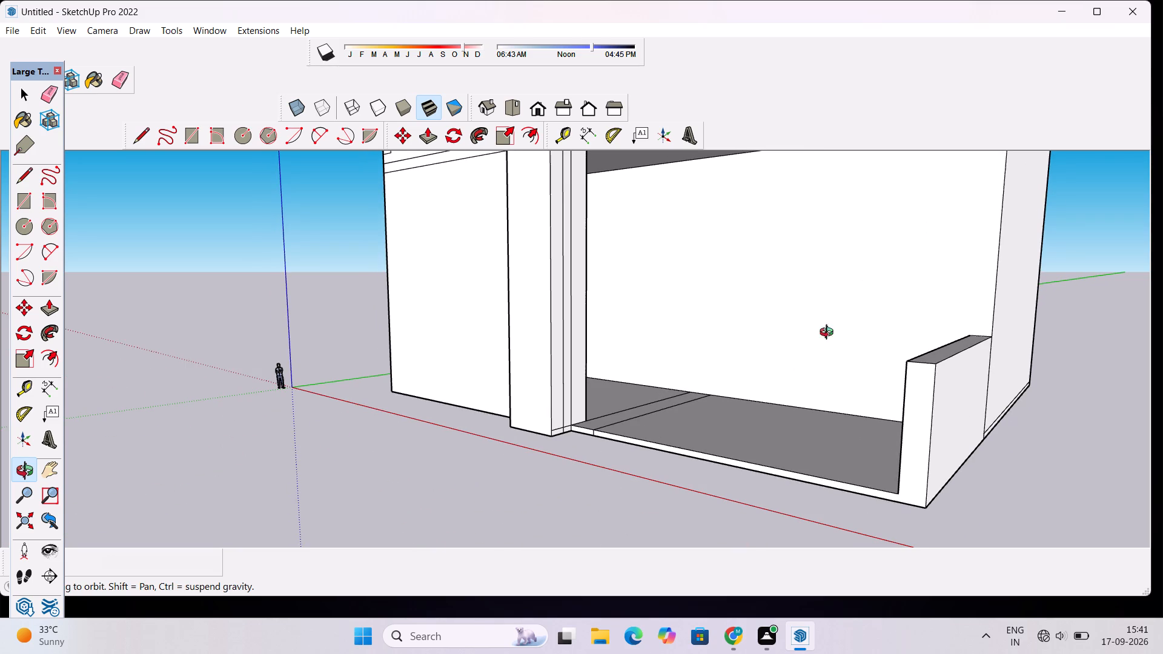
pyautogui.scroll(4, 620, 424)
pyautogui.moveTo(652, 449); pyautogui.dragTo(580, 466)
pyautogui.scroll(4, 525, 456)
pyautogui.moveTo(527, 452); pyautogui.dragTo(559, 496)
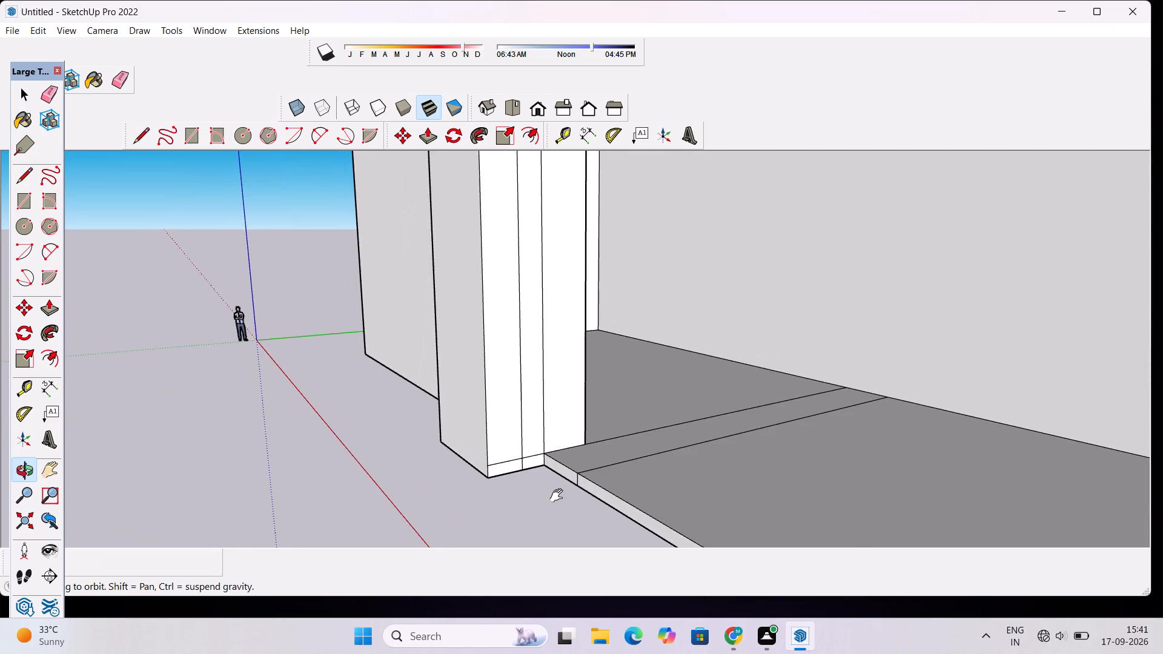
pyautogui.scroll(-3, 558, 493)
pyautogui.keyDown('shift'); pyautogui.moveTo(572, 457); pyautogui.dragTo(585, 495); pyautogui.keyUp('shift')
pyautogui.scroll(2, 585, 497)
pyautogui.press('e')
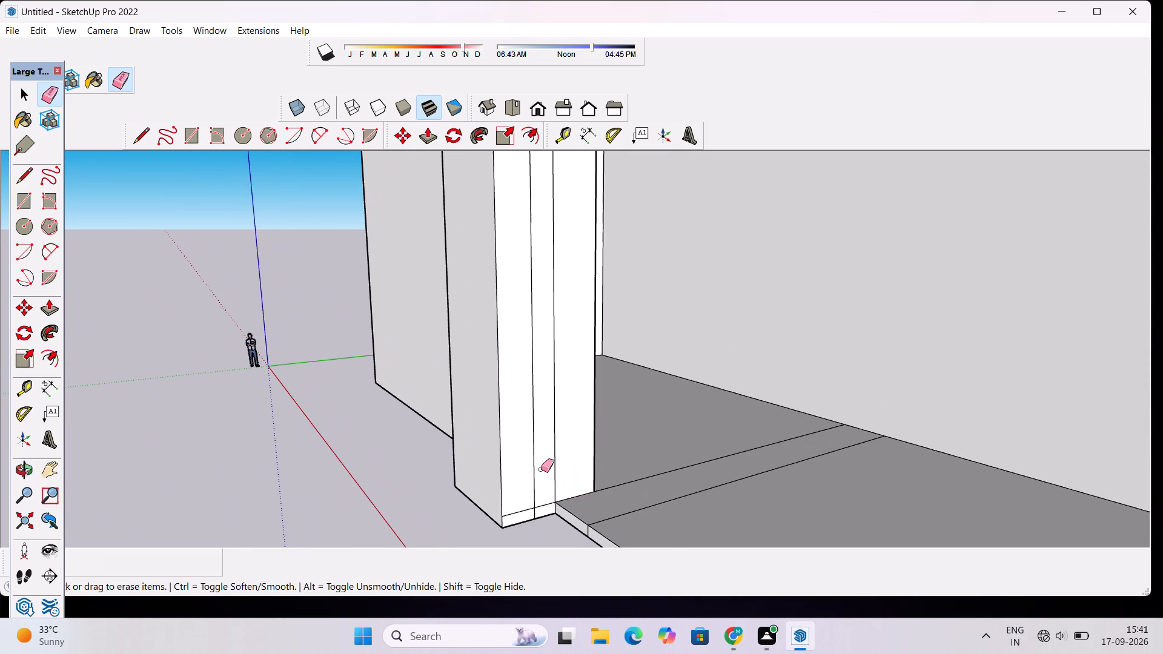
pyautogui.moveTo(540, 473); pyautogui.dragTo(520, 514)
# Erase the remaining short edges at the post's foot beside the porch slab, keeping the post's side face intact.
pyautogui.scroll(2, 542, 512)
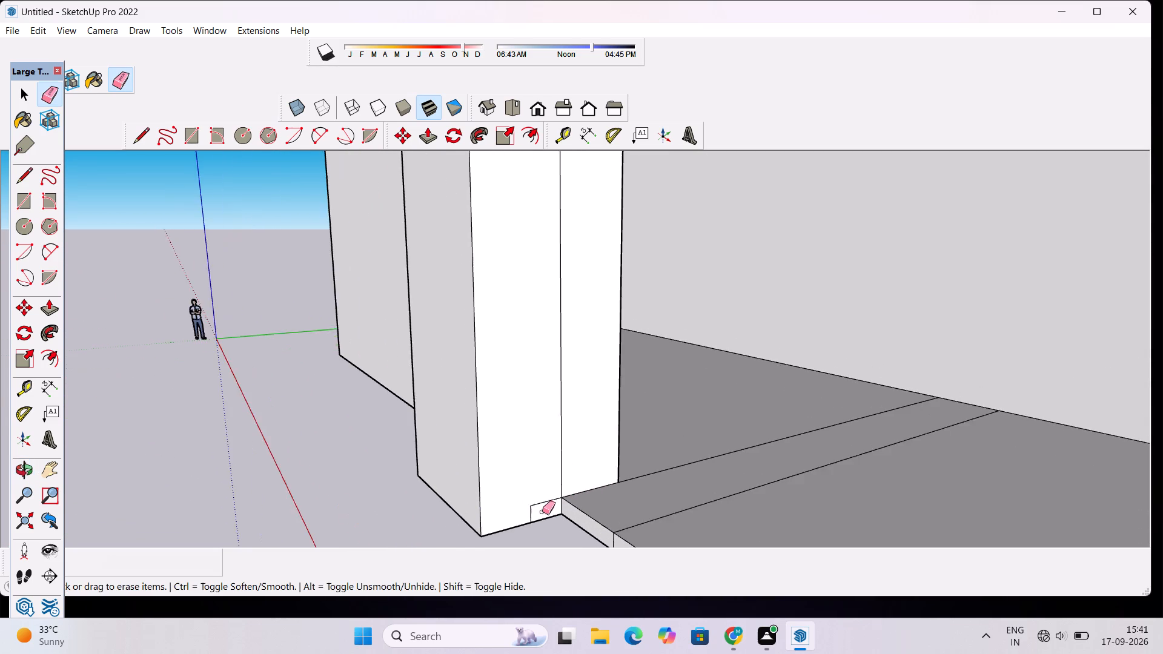
pyautogui.scroll(5, 542, 512)
pyautogui.moveTo(546, 493); pyautogui.dragTo(509, 536)
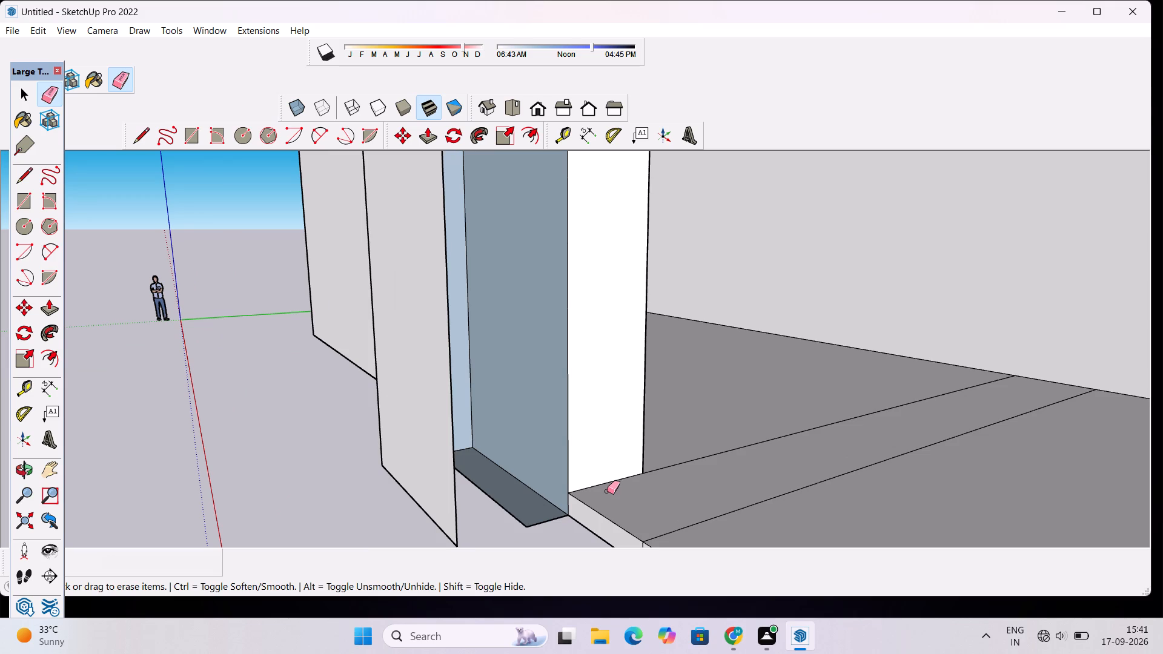
pyautogui.hotkey('ctrl', 'z')
pyautogui.scroll(8, 513, 514)
pyautogui.click(537, 504)
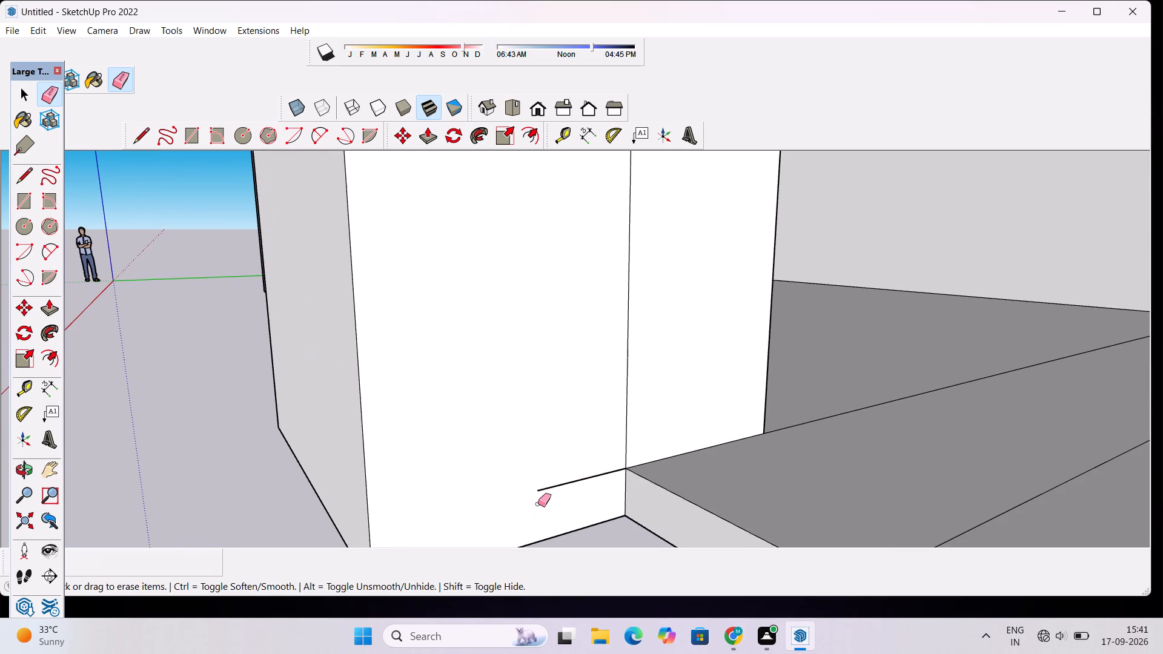
pyautogui.click(552, 487)
pyautogui.scroll(-9, 565, 484)
pyautogui.scroll(1, 658, 390)
# Examine the cleaned-up post and ground-floor front wall from several angles.
pyautogui.press('o')
pyautogui.scroll(-10, 664, 351)
pyautogui.moveTo(446, 436); pyautogui.dragTo(629, 444)
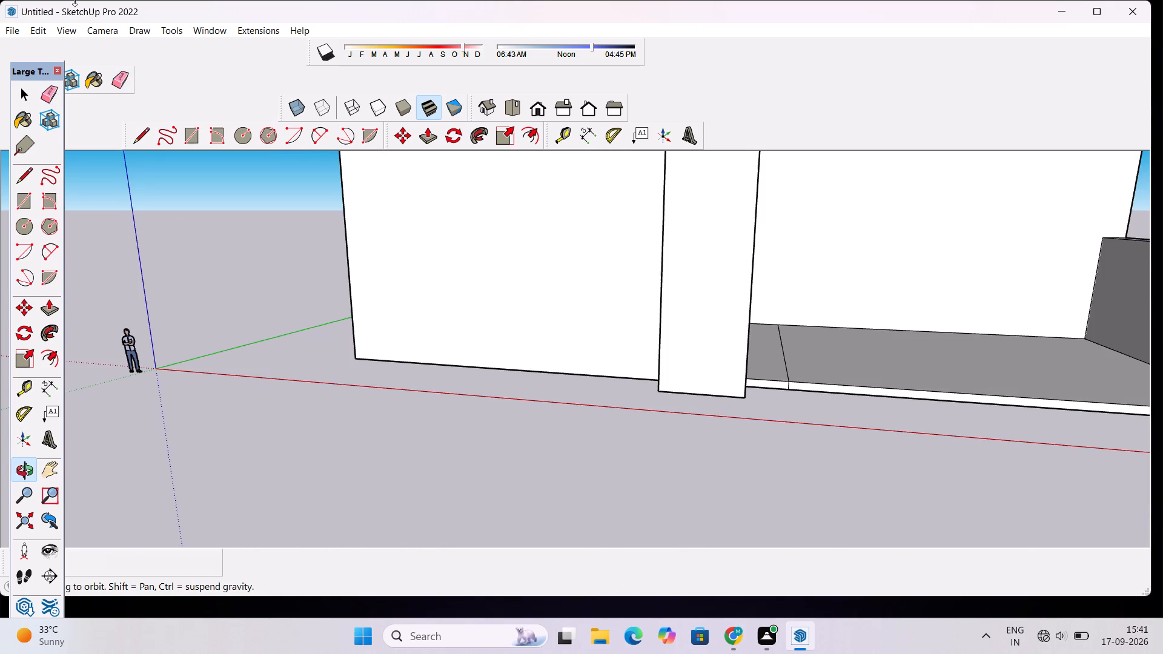
pyautogui.scroll(-5, 4, 449)
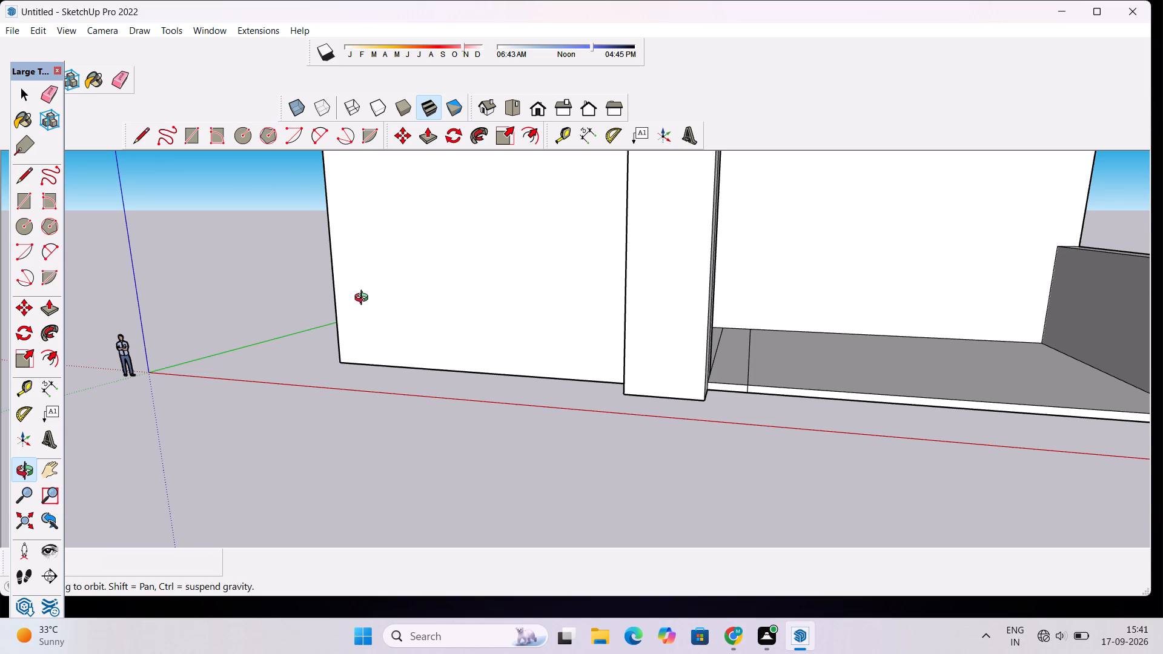
pyautogui.scroll(-4, 303, 326)
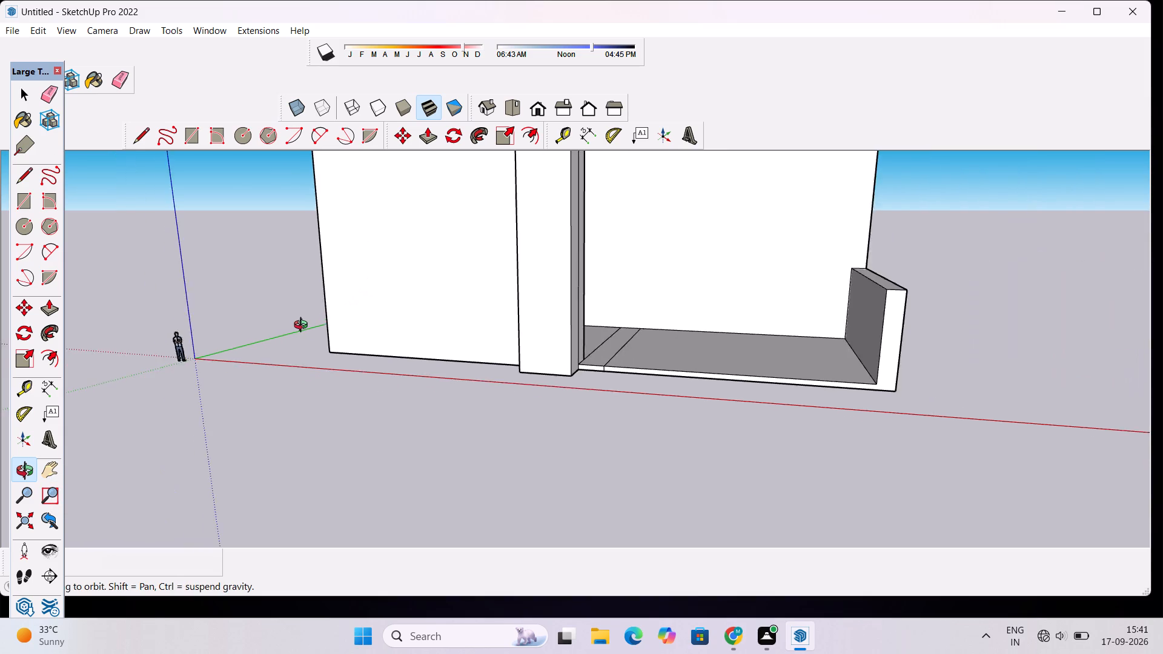
pyautogui.moveTo(306, 326); pyautogui.dragTo(494, 386)
pyautogui.scroll(-4, 489, 364)
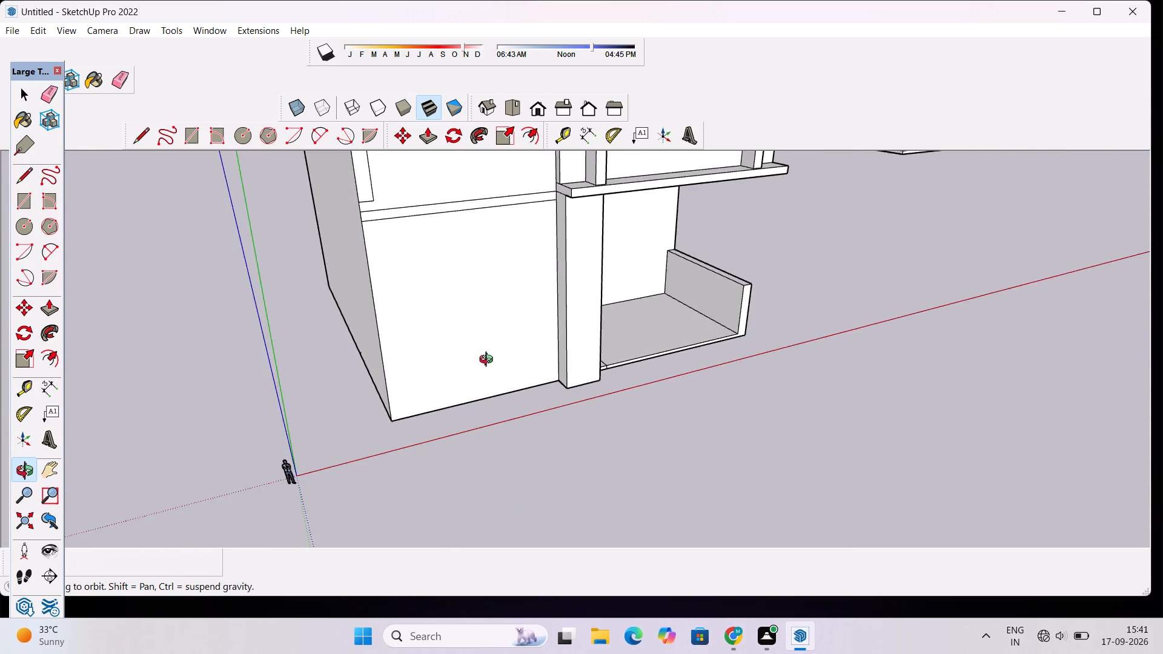
pyautogui.keyDown('shift'); pyautogui.moveTo(497, 352); pyautogui.dragTo(592, 391); pyautogui.keyUp('shift')
pyautogui.scroll(-4, 592, 391)
pyautogui.moveTo(640, 430); pyautogui.dragTo(566, 395)
pyautogui.scroll(2, 565, 373)
pyautogui.keyDown('shift'); pyautogui.moveTo(575, 360); pyautogui.dragTo(521, 391); pyautogui.keyUp('shift')
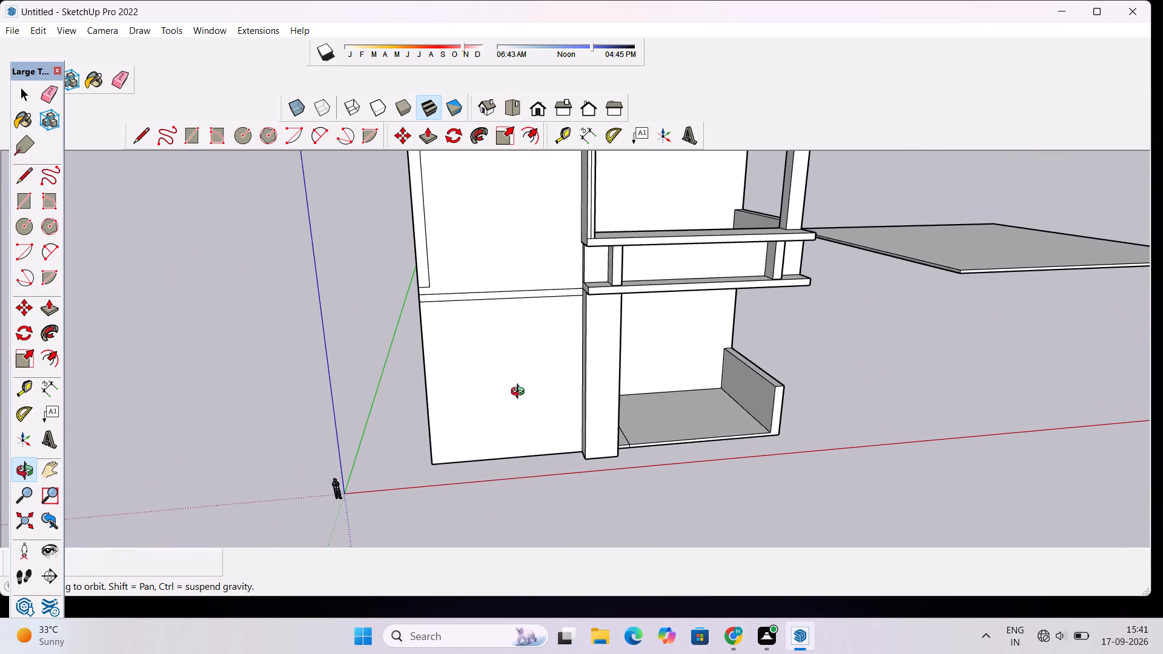
# Push/Pull the floor-level band on the front wall outward 2'.
pyautogui.scroll(5, 520, 393)
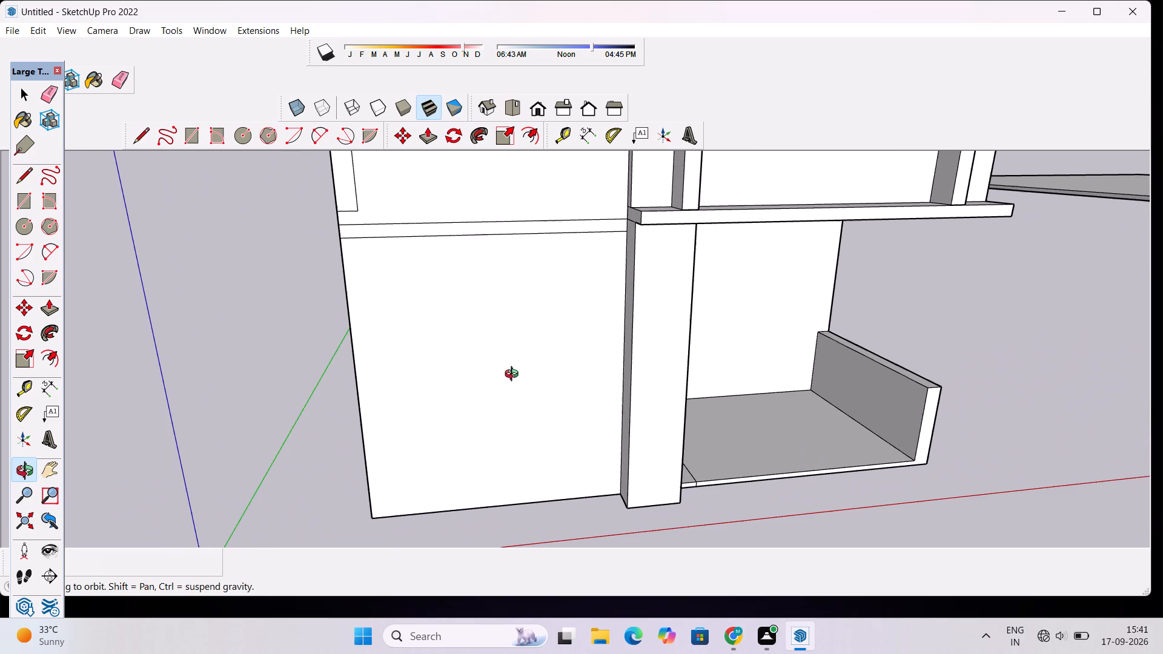
pyautogui.moveTo(483, 375); pyautogui.dragTo(497, 387)
pyautogui.scroll(-4, 497, 387)
pyautogui.keyDown('shift'); pyautogui.moveTo(505, 378); pyautogui.dragTo(499, 414); pyautogui.keyUp('shift')
pyautogui.scroll(1, 505, 360)
pyautogui.keyDown('shift'); pyautogui.moveTo(505, 360); pyautogui.dragTo(501, 413); pyautogui.keyUp('shift')
pyautogui.keyDown('shift'); pyautogui.scroll(8, 505, 365); pyautogui.keyUp('shift')
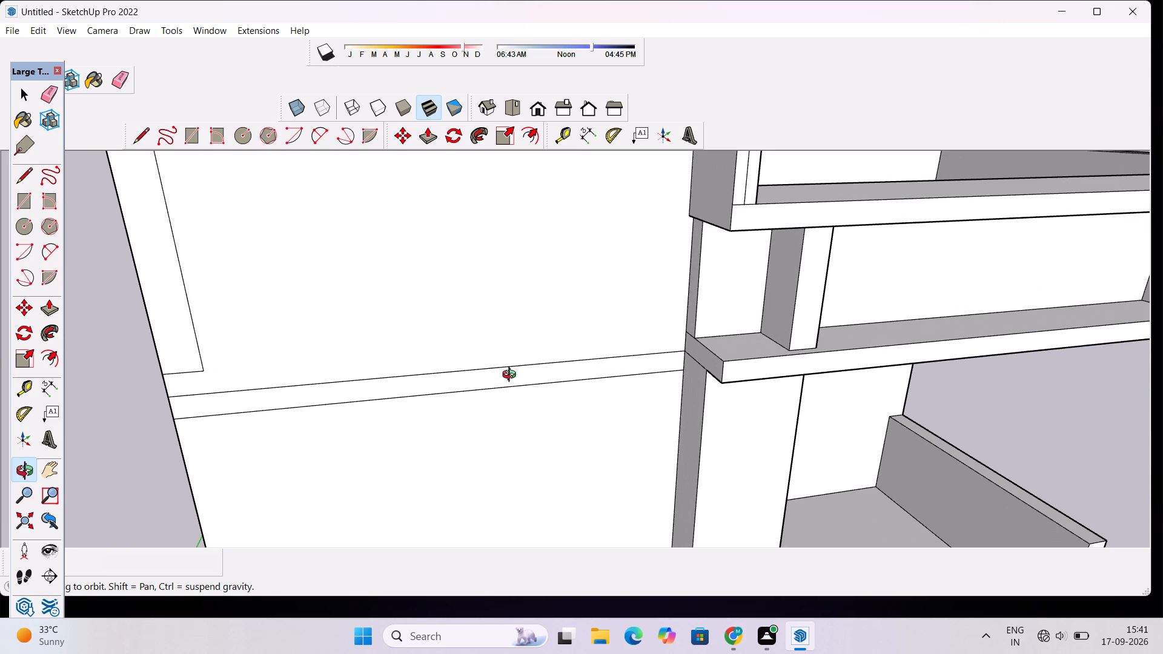
pyautogui.press('p')
pyautogui.click(512, 376)
pyautogui.press('p')
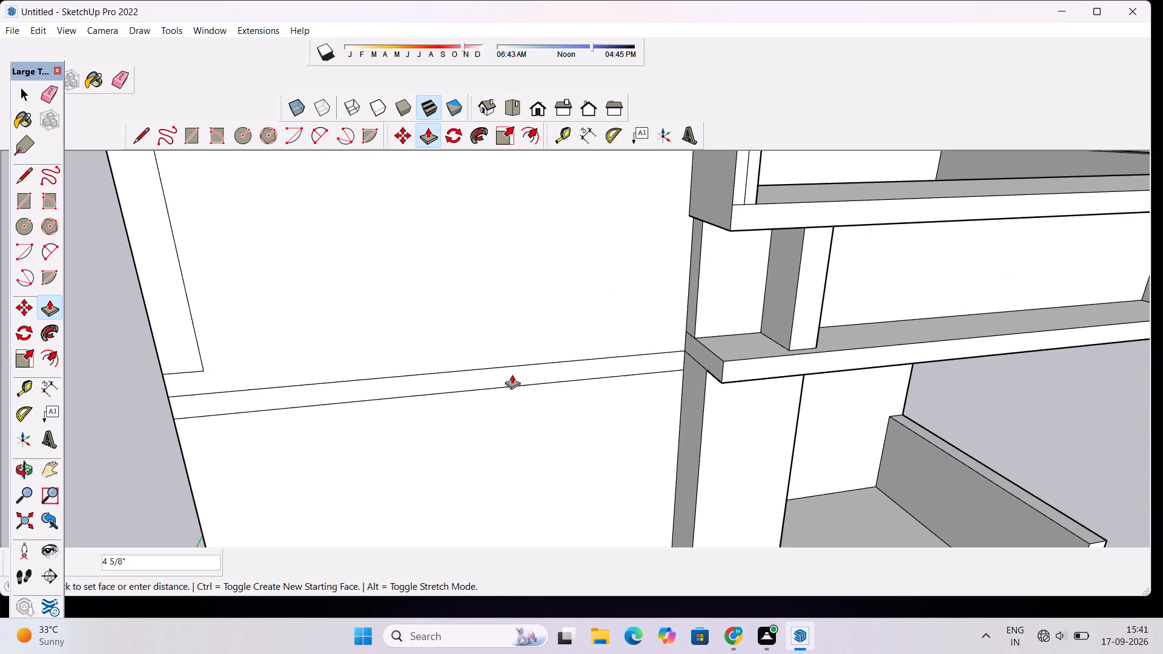
pyautogui.click(512, 374)
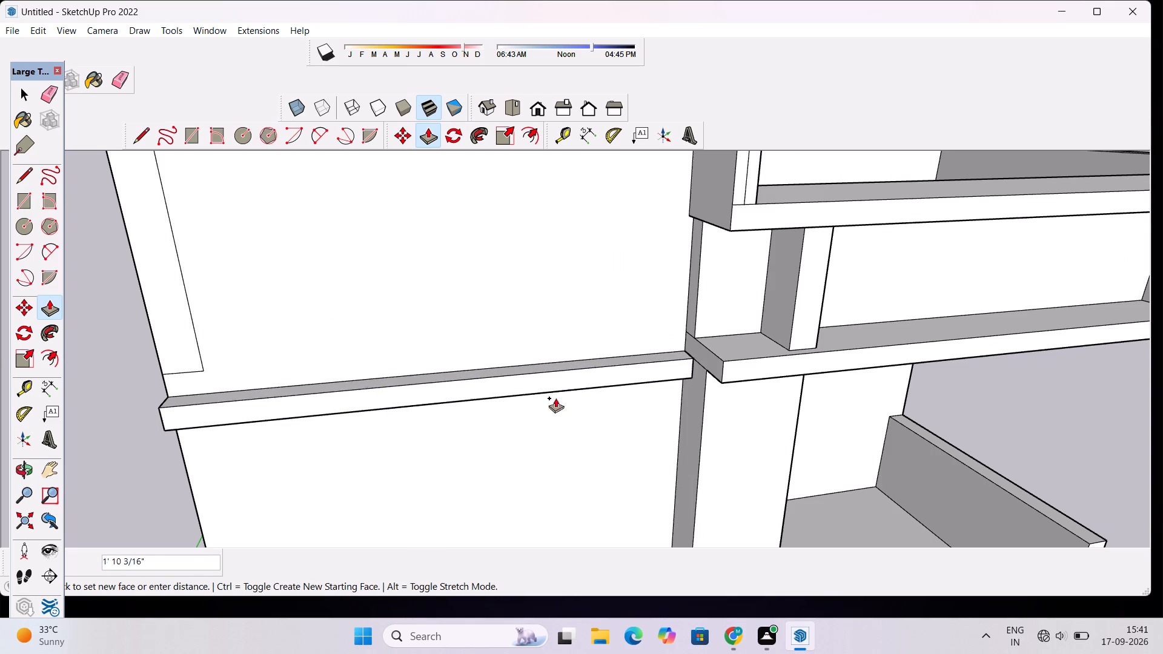
pyautogui.scroll(4, 574, 377)
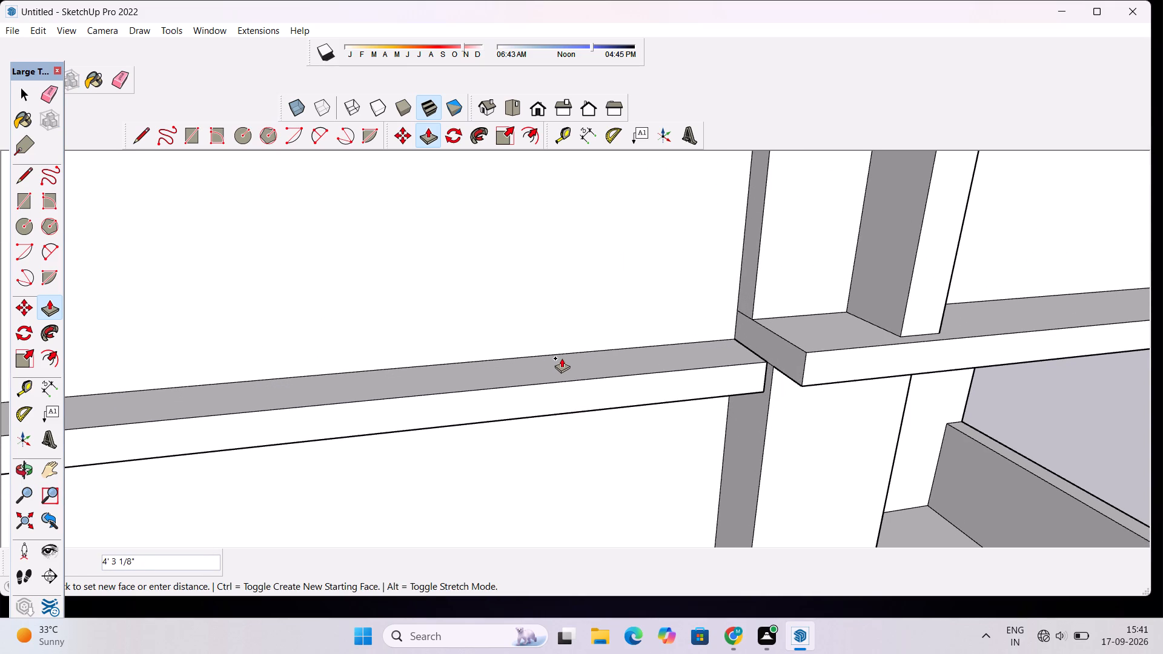
pyautogui.write("2'")
pyautogui.press('Return')
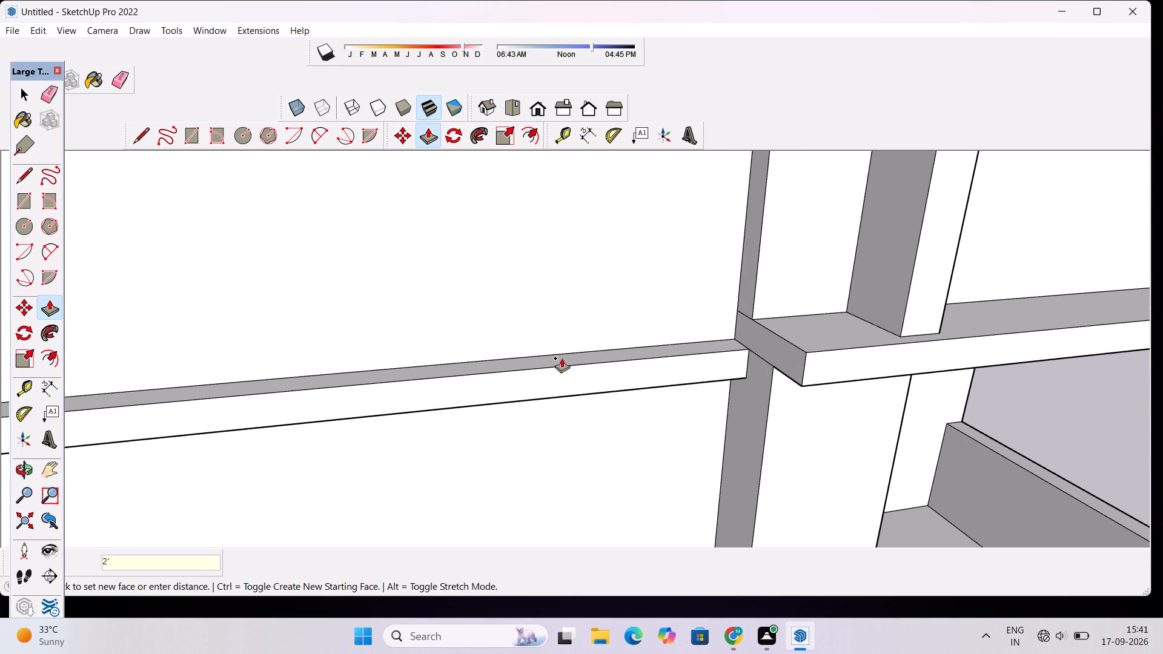
# Examine the whole house from several angles, checking the projecting floor-level band against the ledges and posts, and clear the face selection.
pyautogui.press('o')
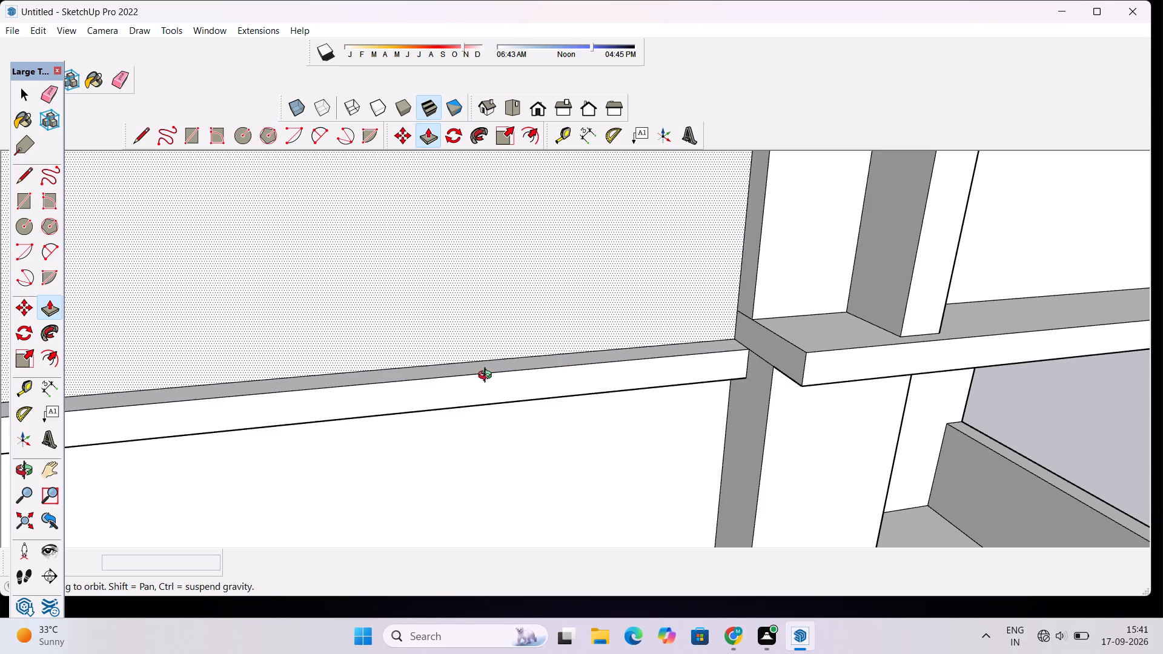
pyautogui.scroll(-11, 488, 377)
pyautogui.moveTo(558, 409); pyautogui.dragTo(514, 415)
pyautogui.moveTo(460, 376); pyautogui.dragTo(785, 343)
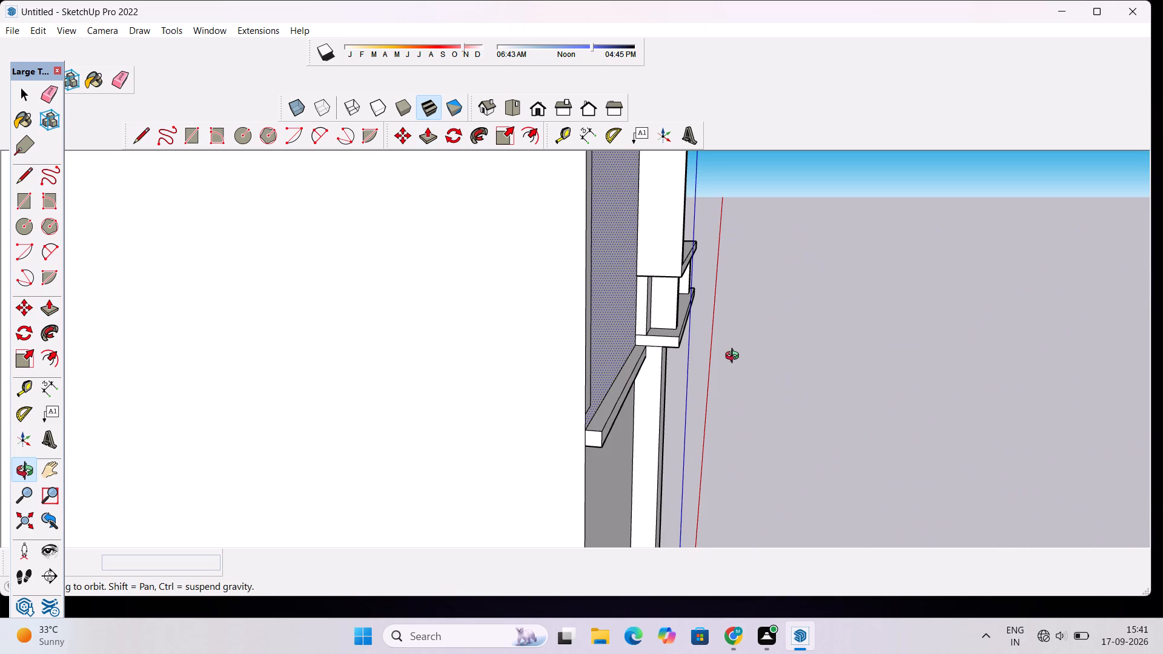
pyautogui.scroll(-4, 710, 358)
pyautogui.moveTo(734, 372); pyautogui.dragTo(597, 383)
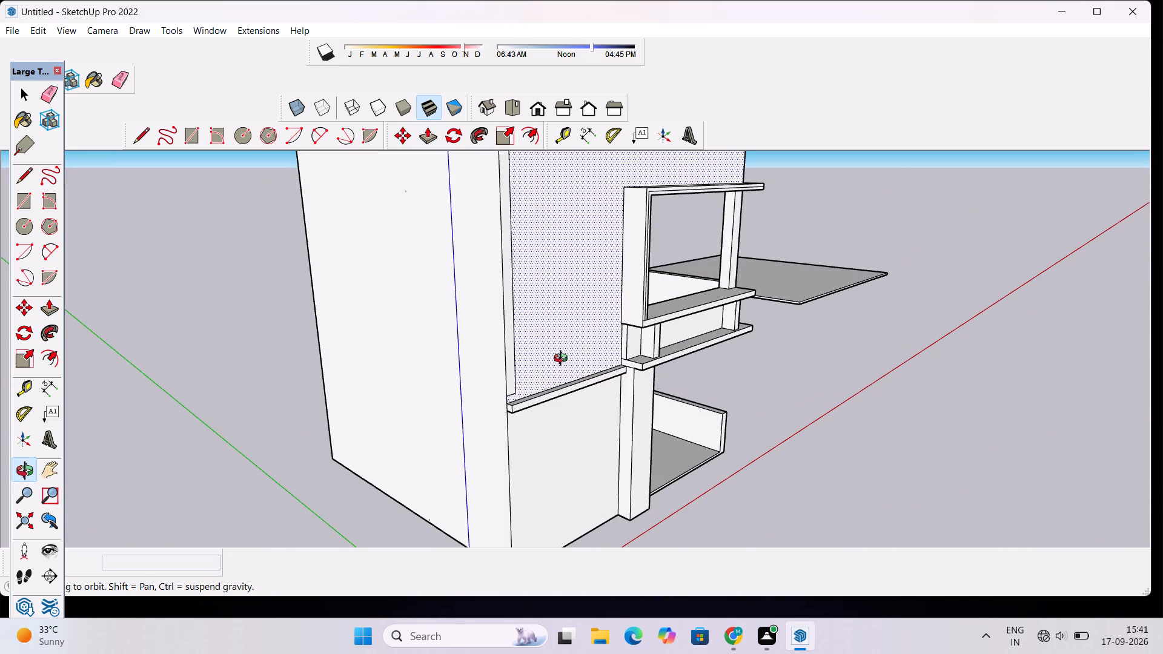
pyautogui.scroll(-12, 563, 360)
pyautogui.scroll(6, 563, 362)
pyautogui.scroll(-3, 562, 360)
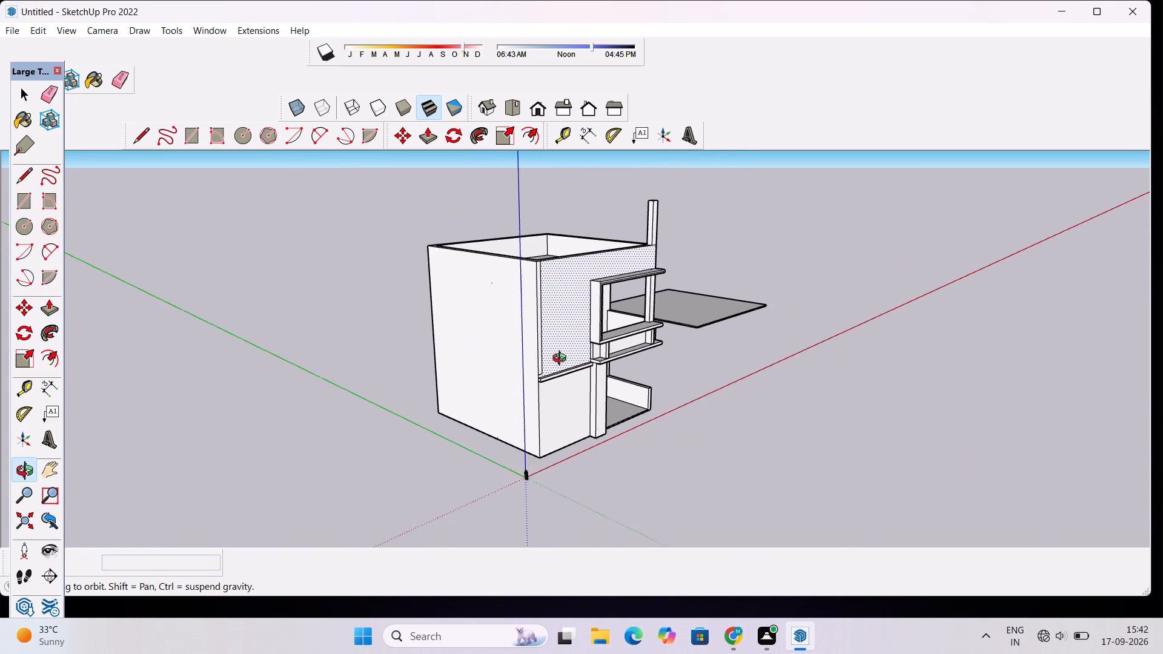
pyautogui.moveTo(571, 369); pyautogui.dragTo(463, 397)
pyautogui.scroll(-7, 445, 401)
pyautogui.moveTo(456, 400); pyautogui.dragTo(565, 366)
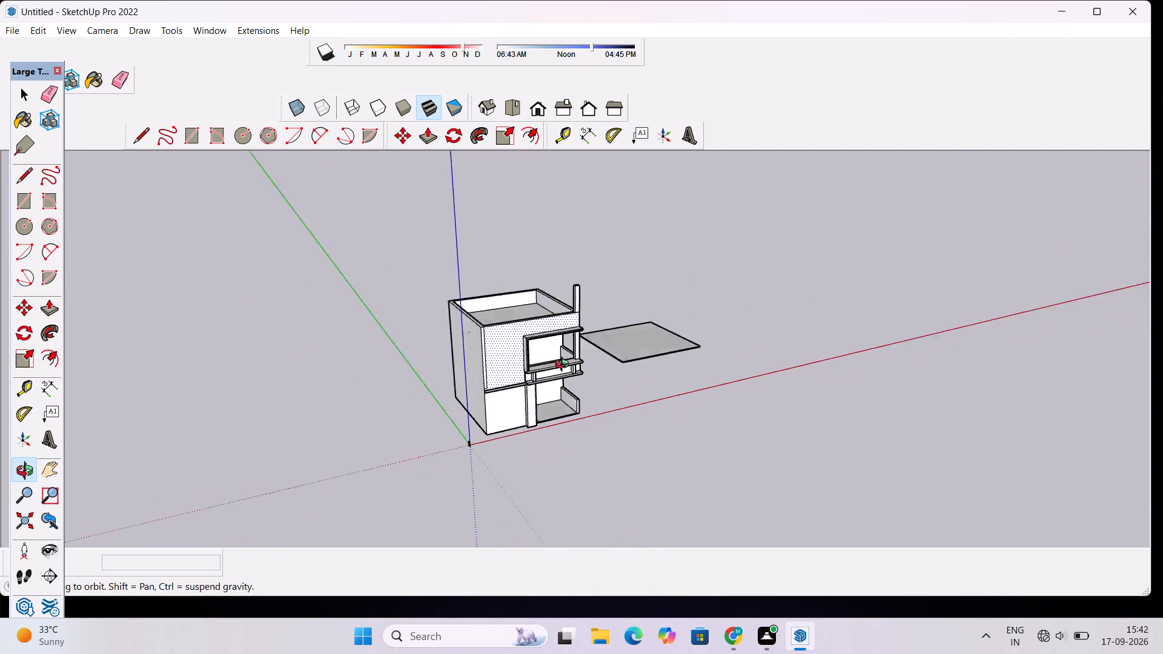
pyautogui.moveTo(565, 366); pyautogui.dragTo(546, 385)
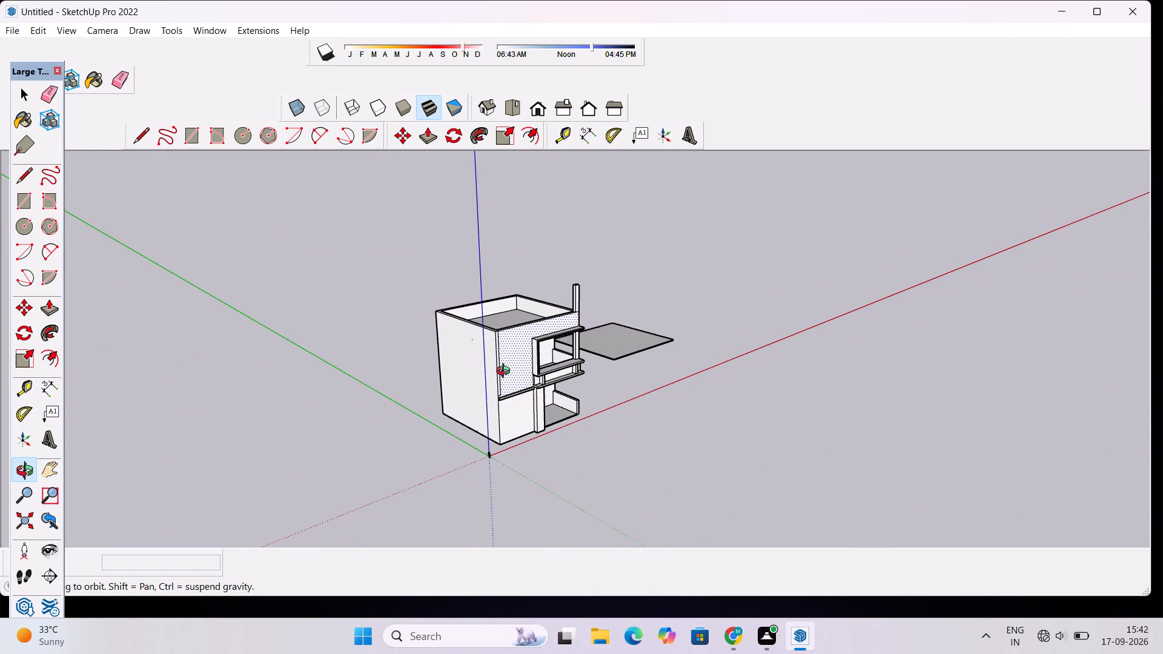
pyautogui.moveTo(503, 374); pyautogui.dragTo(316, 388)
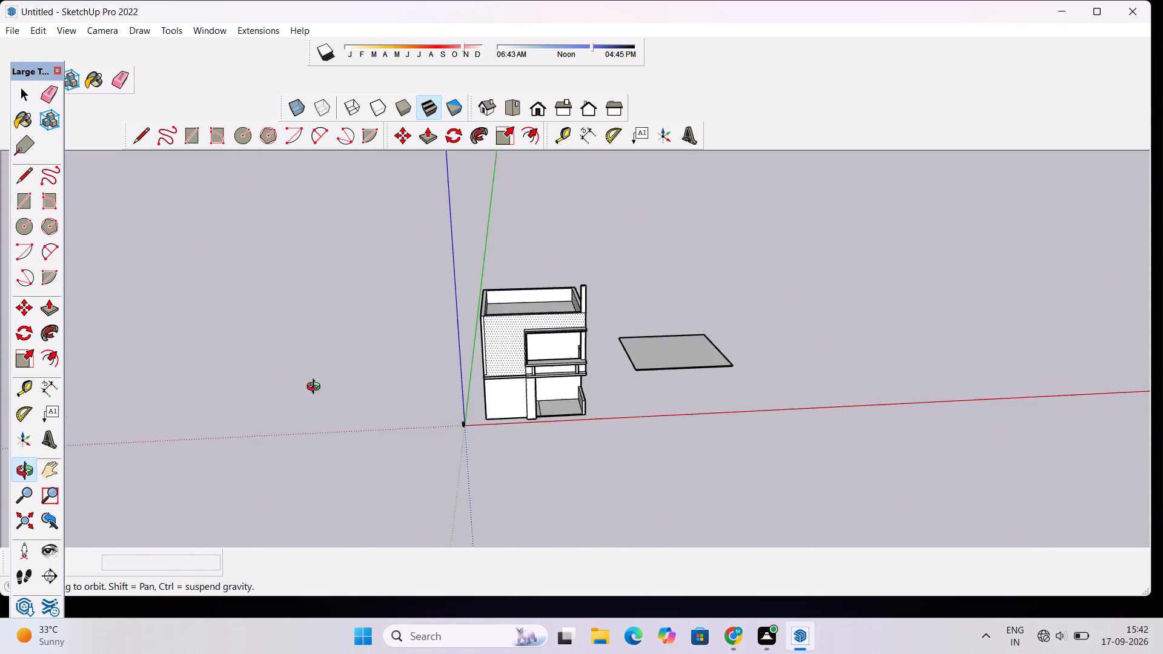
pyautogui.moveTo(316, 388); pyautogui.dragTo(311, 389)
pyautogui.moveTo(506, 456); pyautogui.dragTo(595, 299)
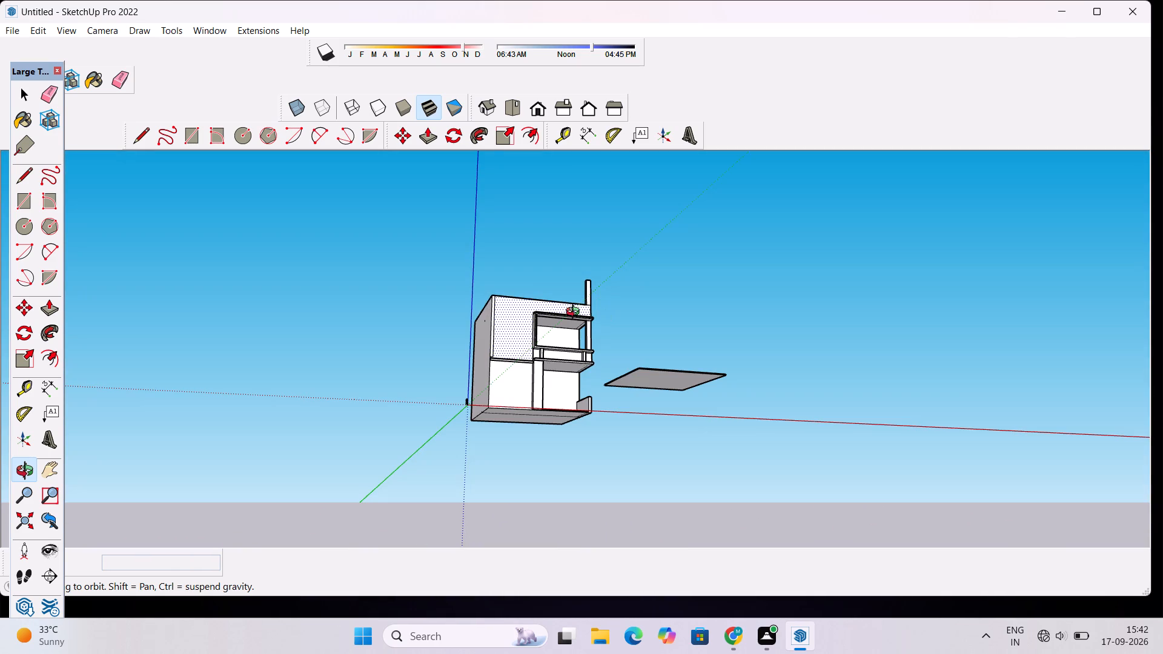
pyautogui.moveTo(506, 280); pyautogui.dragTo(482, 392)
pyautogui.scroll(6, 618, 299)
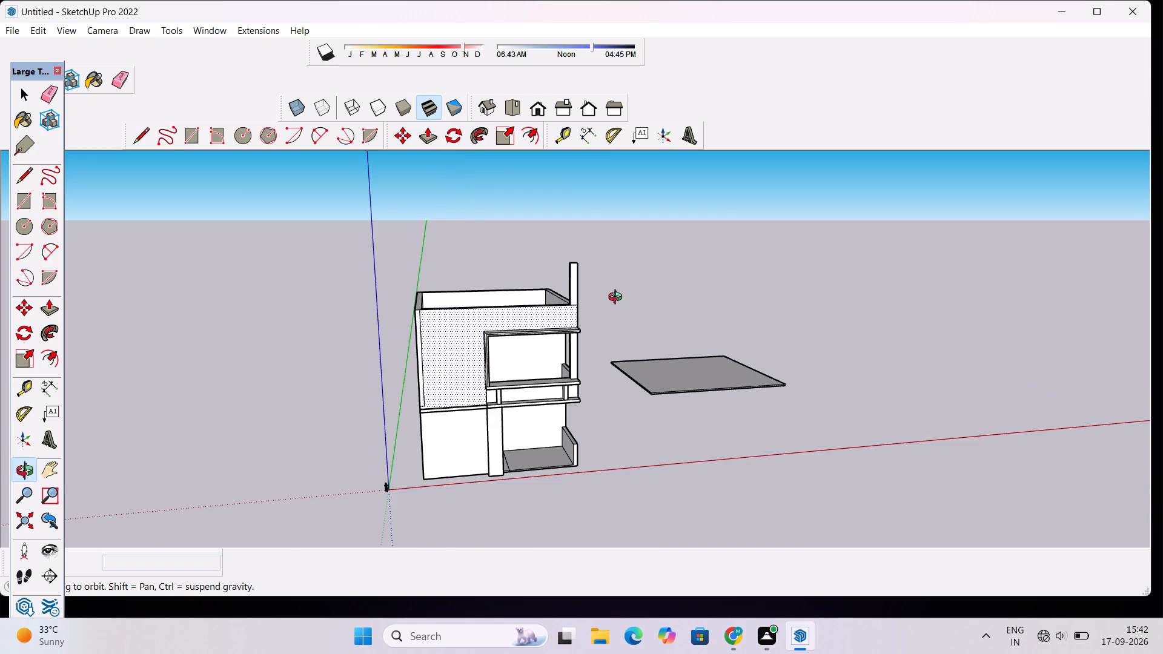
pyautogui.scroll(4, 618, 299)
pyautogui.moveTo(614, 309); pyautogui.dragTo(591, 330)
pyautogui.scroll(2, 589, 331)
pyautogui.keyDown('shift'); pyautogui.moveTo(568, 339); pyautogui.dragTo(690, 332); pyautogui.keyUp('shift')
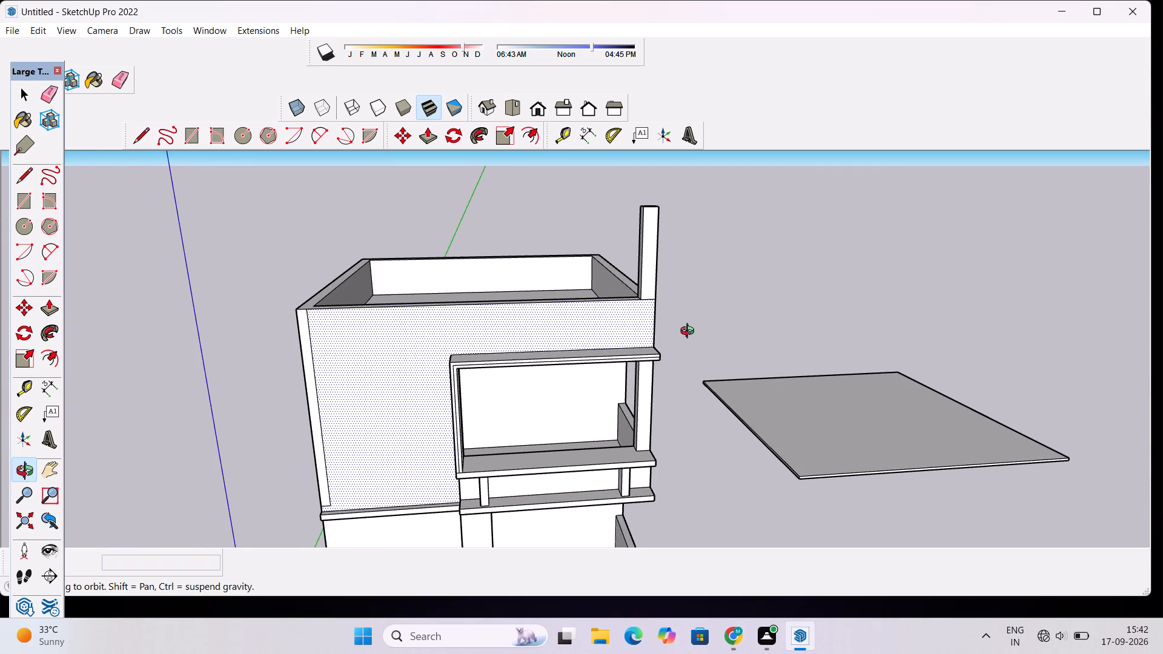
pyautogui.press('space')
pyautogui.click(690, 332)
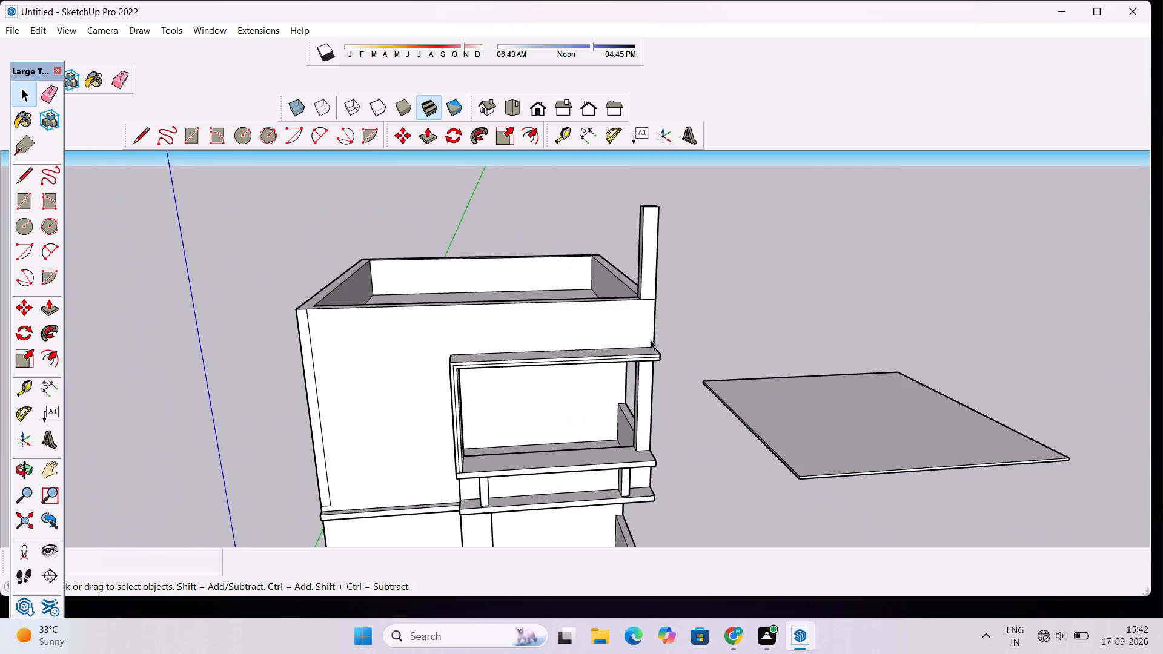
pyautogui.press('o')
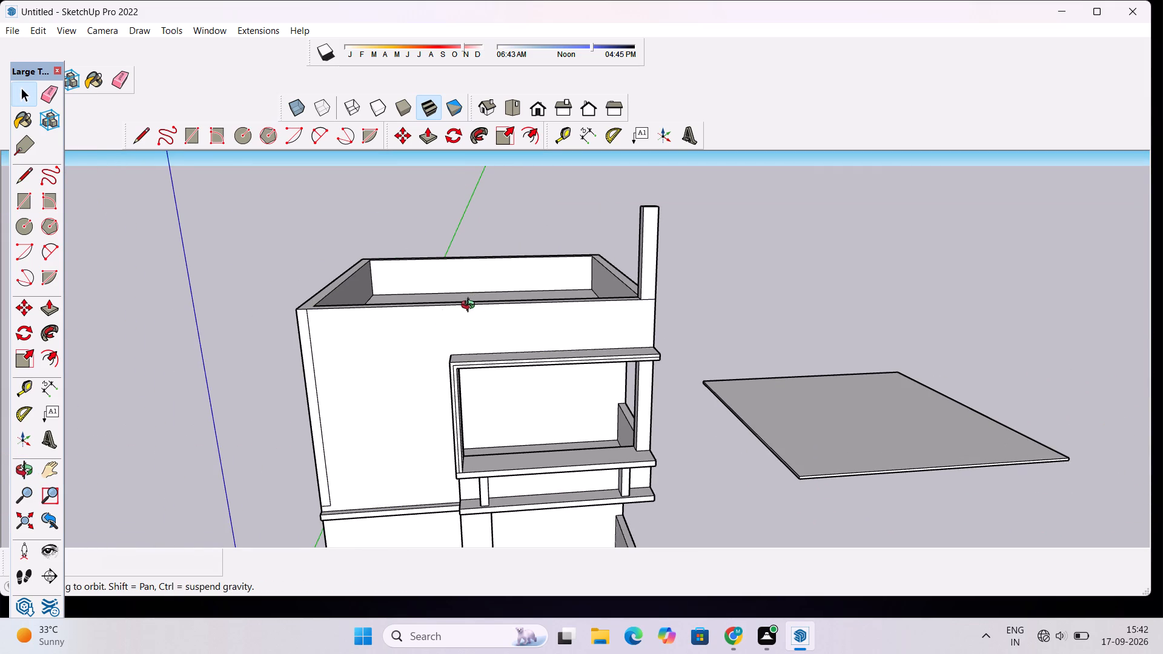
pyautogui.moveTo(411, 347); pyautogui.dragTo(554, 332)
pyautogui.scroll(-5, 571, 311)
pyautogui.moveTo(651, 331); pyautogui.dragTo(519, 353)
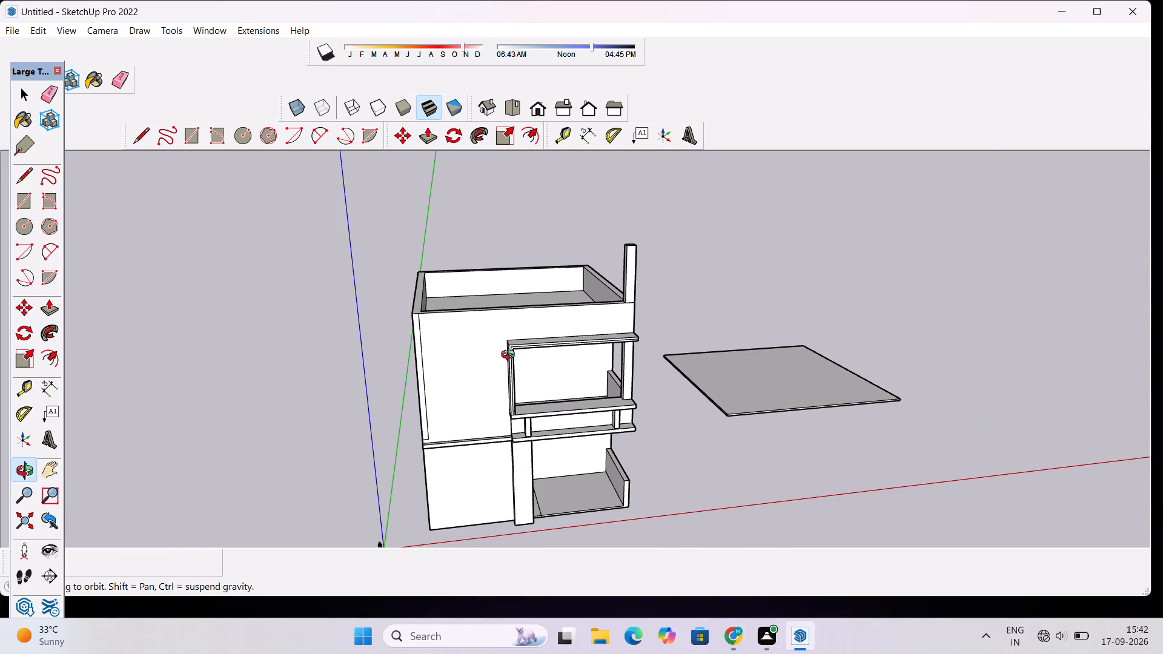
# Examine the front facade from several angles and distances, comparing the ledges, posts and projecting floor-level band.
pyautogui.scroll(2, 498, 385)
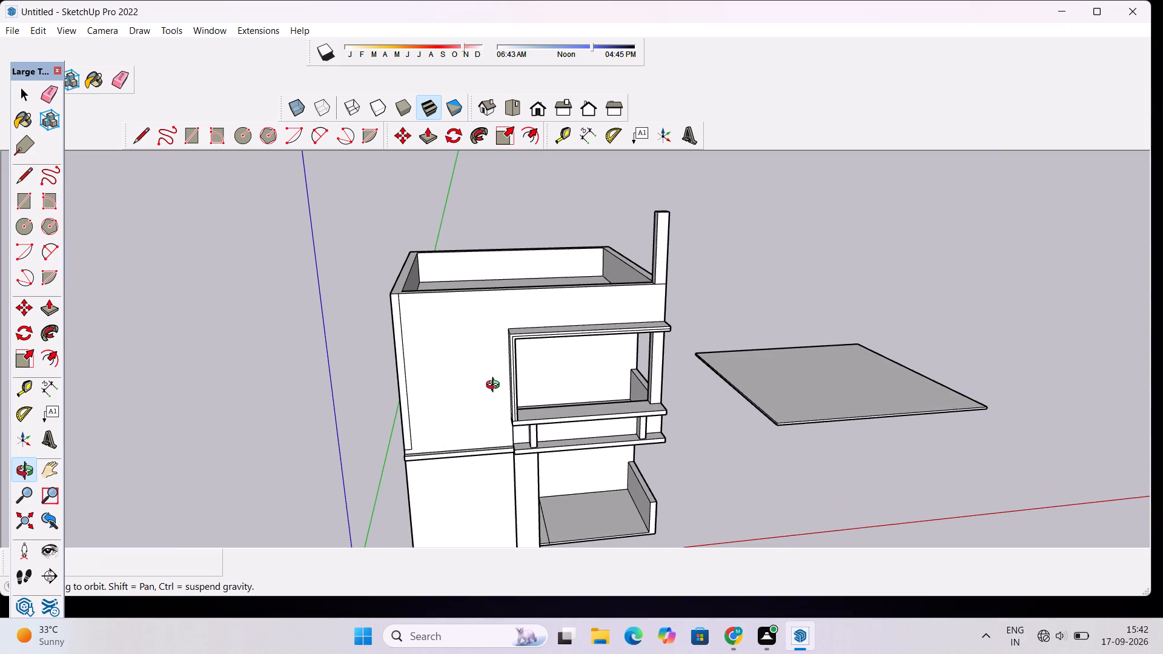
pyautogui.moveTo(456, 404); pyautogui.dragTo(569, 408)
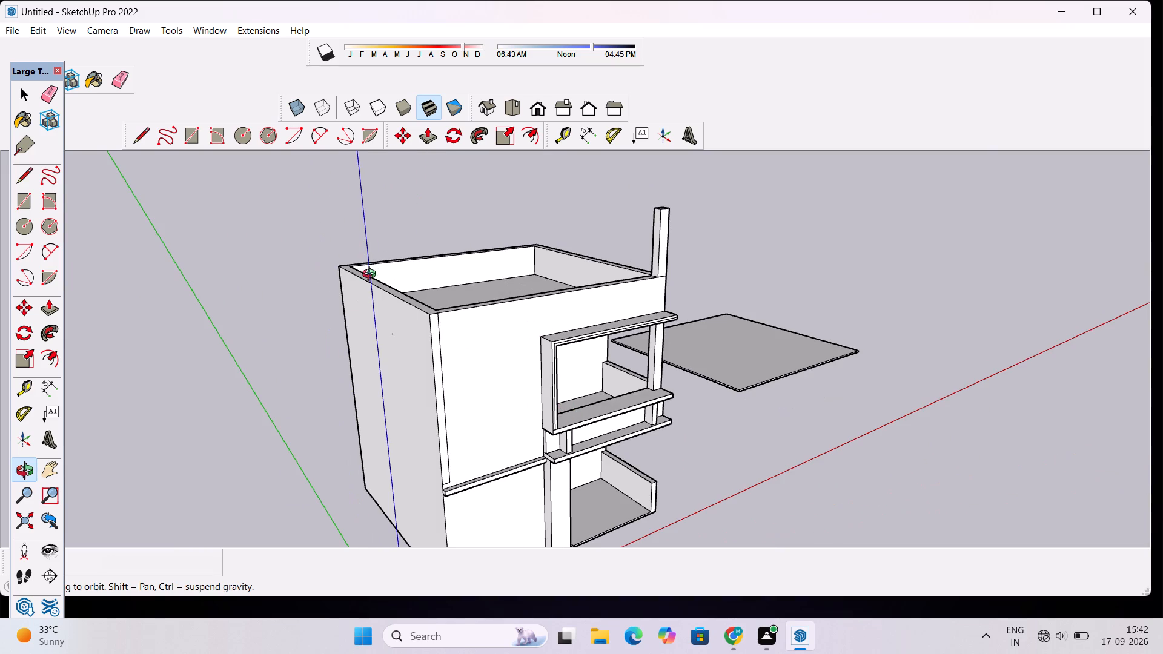
pyautogui.moveTo(520, 400); pyautogui.dragTo(445, 334)
pyautogui.scroll(4, 483, 319)
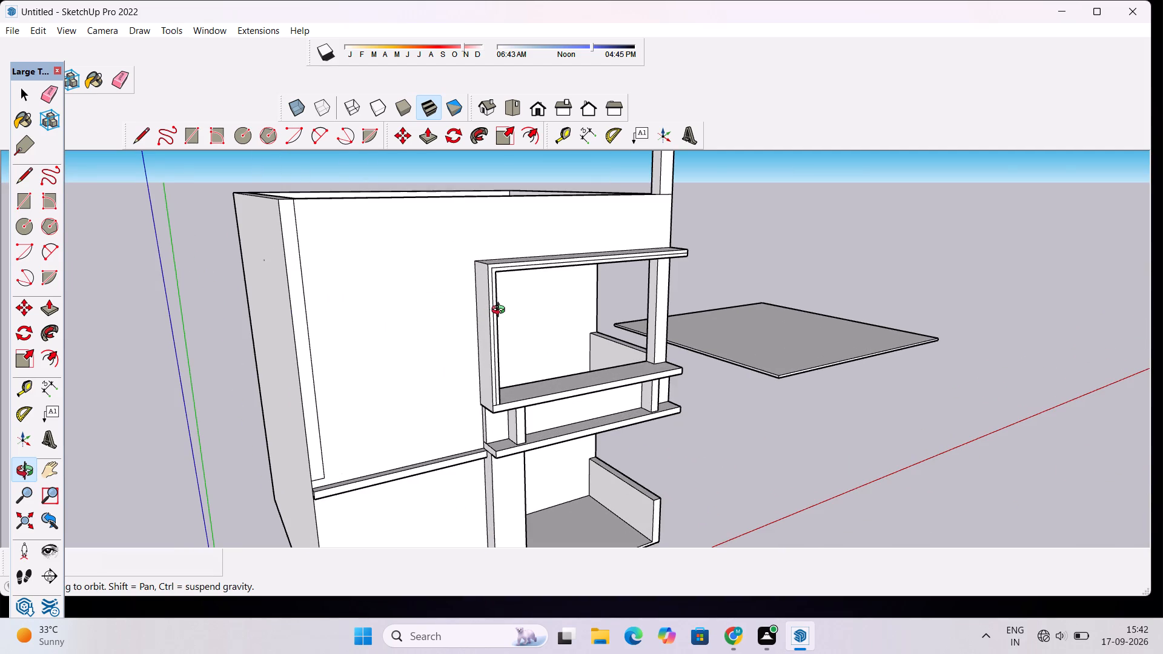
pyautogui.moveTo(498, 314); pyautogui.dragTo(453, 313)
pyautogui.scroll(-4, 431, 319)
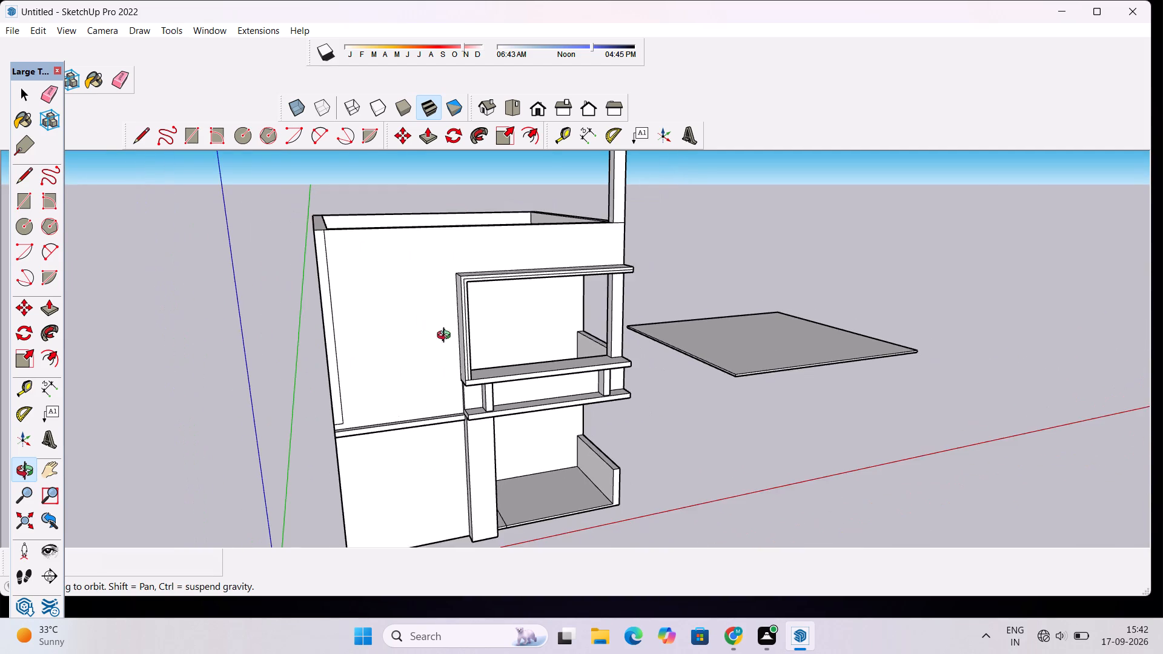
pyautogui.keyDown('shift'); pyautogui.moveTo(484, 348); pyautogui.dragTo(434, 325); pyautogui.keyUp('shift')
pyautogui.scroll(-6, 433, 325)
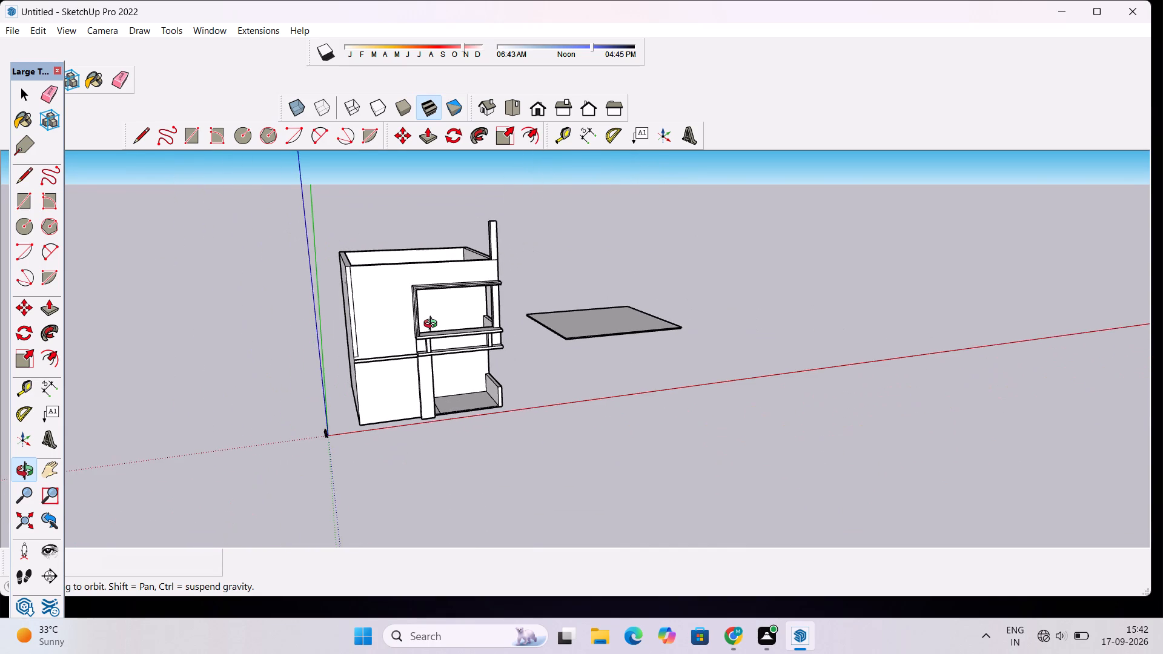
pyautogui.scroll(-1, 433, 325)
pyautogui.scroll(4, 433, 325)
pyautogui.scroll(-2, 433, 325)
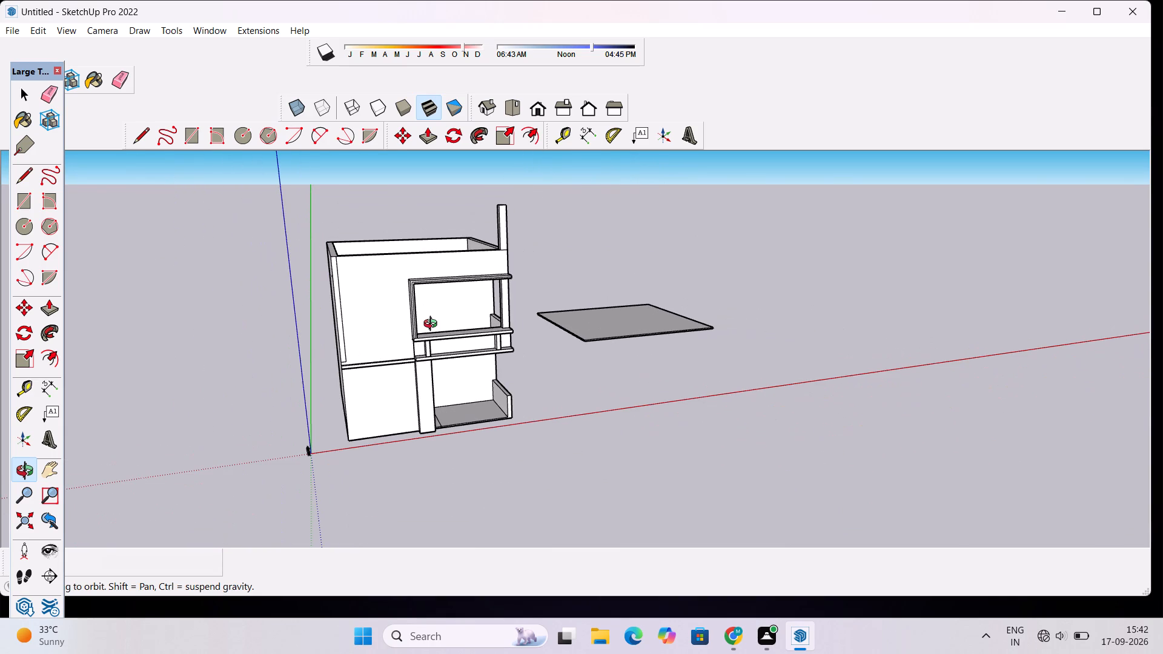
pyautogui.scroll(-2, 433, 325)
pyautogui.scroll(4, 433, 325)
pyautogui.scroll(-1, 433, 325)
pyautogui.scroll(2, 433, 325)
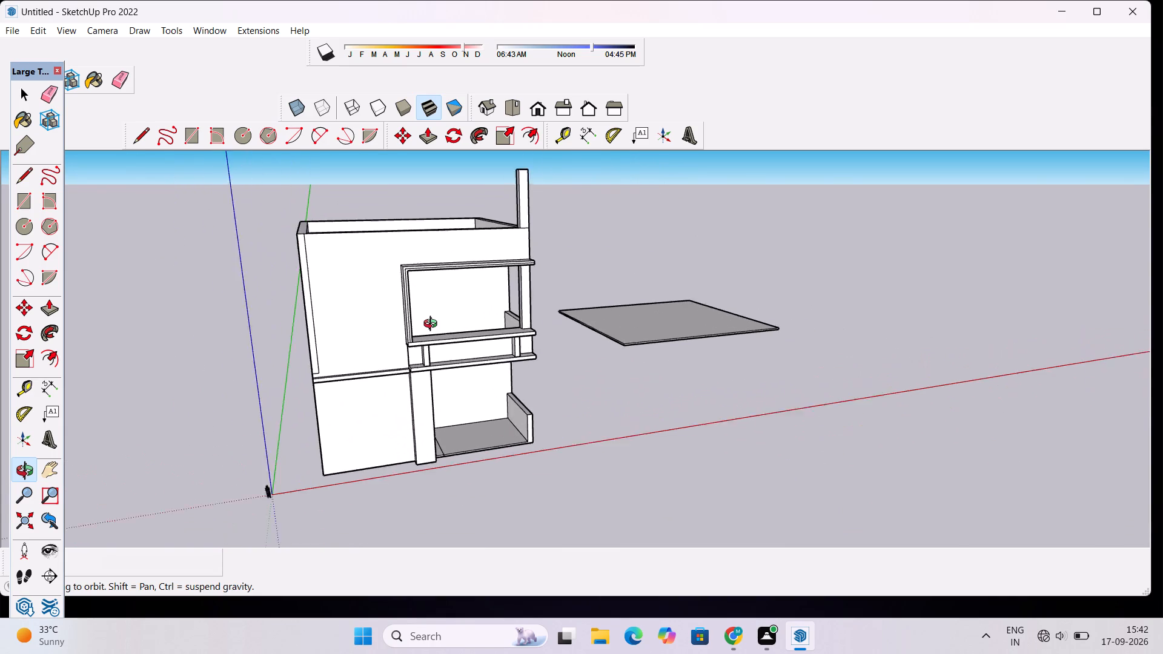
pyautogui.scroll(4, 433, 325)
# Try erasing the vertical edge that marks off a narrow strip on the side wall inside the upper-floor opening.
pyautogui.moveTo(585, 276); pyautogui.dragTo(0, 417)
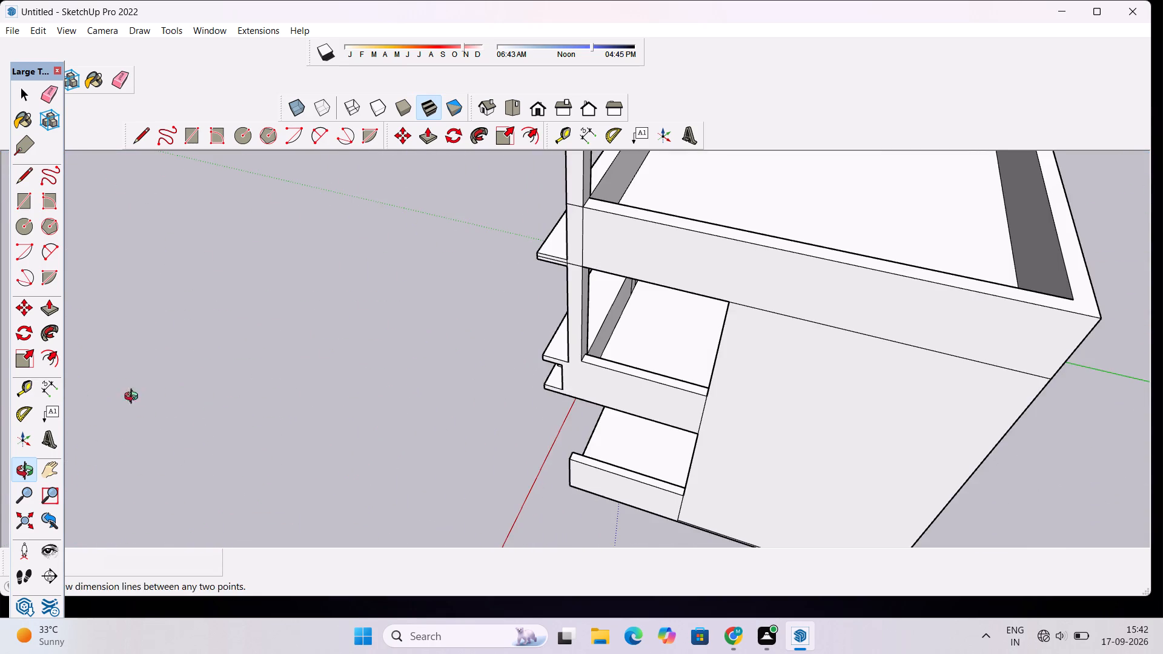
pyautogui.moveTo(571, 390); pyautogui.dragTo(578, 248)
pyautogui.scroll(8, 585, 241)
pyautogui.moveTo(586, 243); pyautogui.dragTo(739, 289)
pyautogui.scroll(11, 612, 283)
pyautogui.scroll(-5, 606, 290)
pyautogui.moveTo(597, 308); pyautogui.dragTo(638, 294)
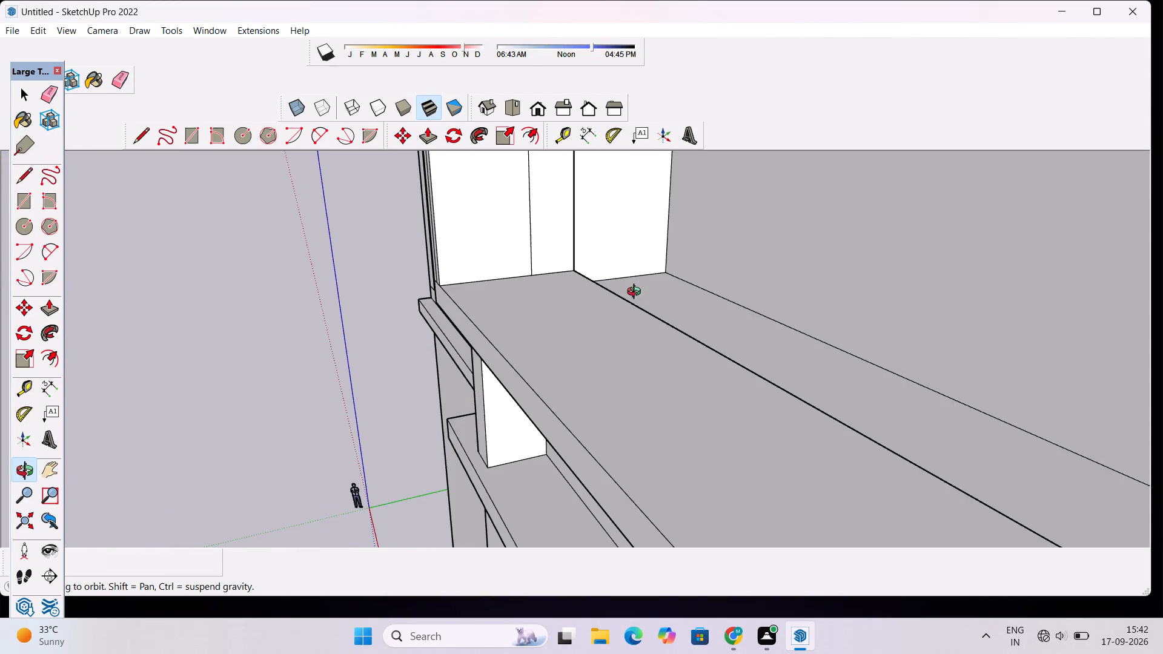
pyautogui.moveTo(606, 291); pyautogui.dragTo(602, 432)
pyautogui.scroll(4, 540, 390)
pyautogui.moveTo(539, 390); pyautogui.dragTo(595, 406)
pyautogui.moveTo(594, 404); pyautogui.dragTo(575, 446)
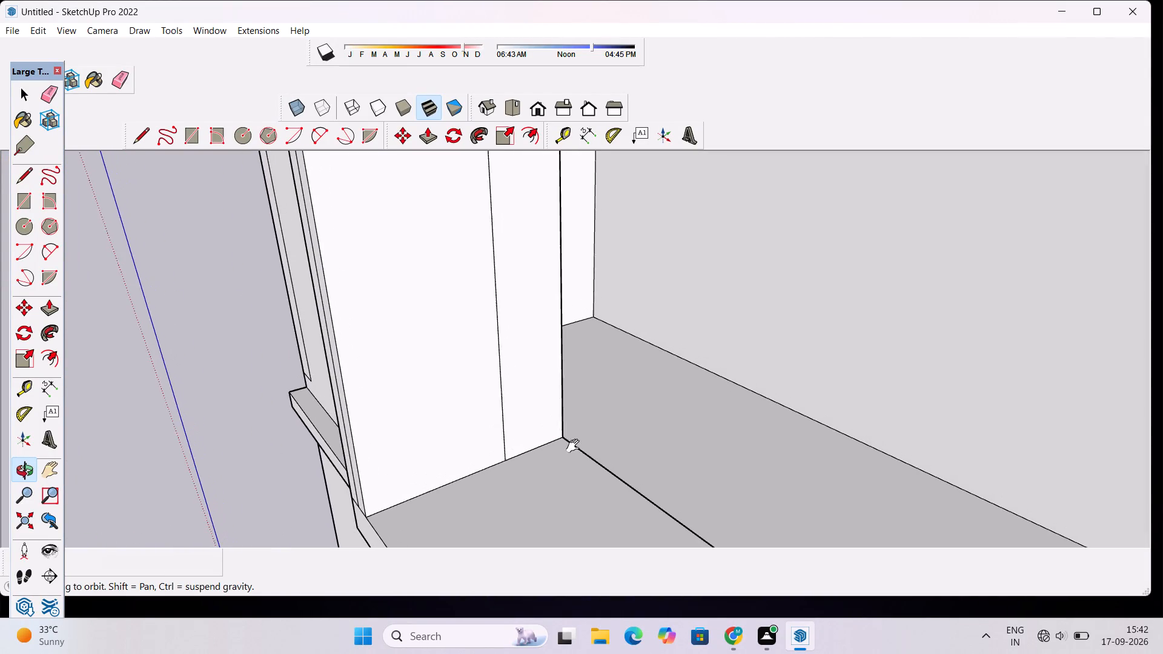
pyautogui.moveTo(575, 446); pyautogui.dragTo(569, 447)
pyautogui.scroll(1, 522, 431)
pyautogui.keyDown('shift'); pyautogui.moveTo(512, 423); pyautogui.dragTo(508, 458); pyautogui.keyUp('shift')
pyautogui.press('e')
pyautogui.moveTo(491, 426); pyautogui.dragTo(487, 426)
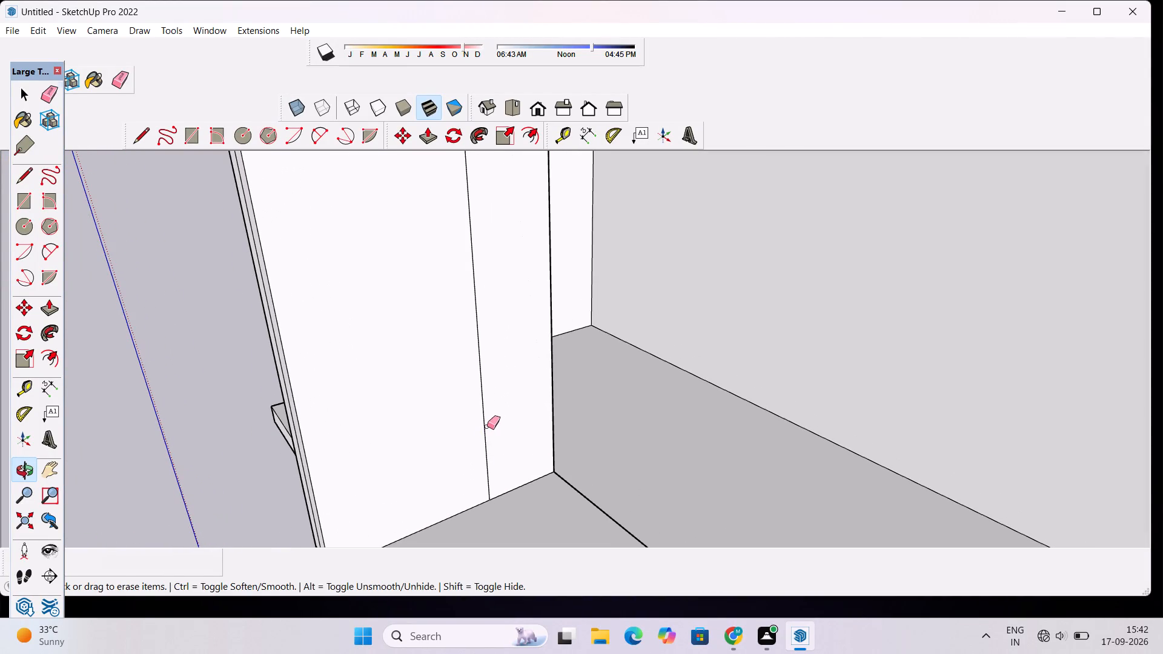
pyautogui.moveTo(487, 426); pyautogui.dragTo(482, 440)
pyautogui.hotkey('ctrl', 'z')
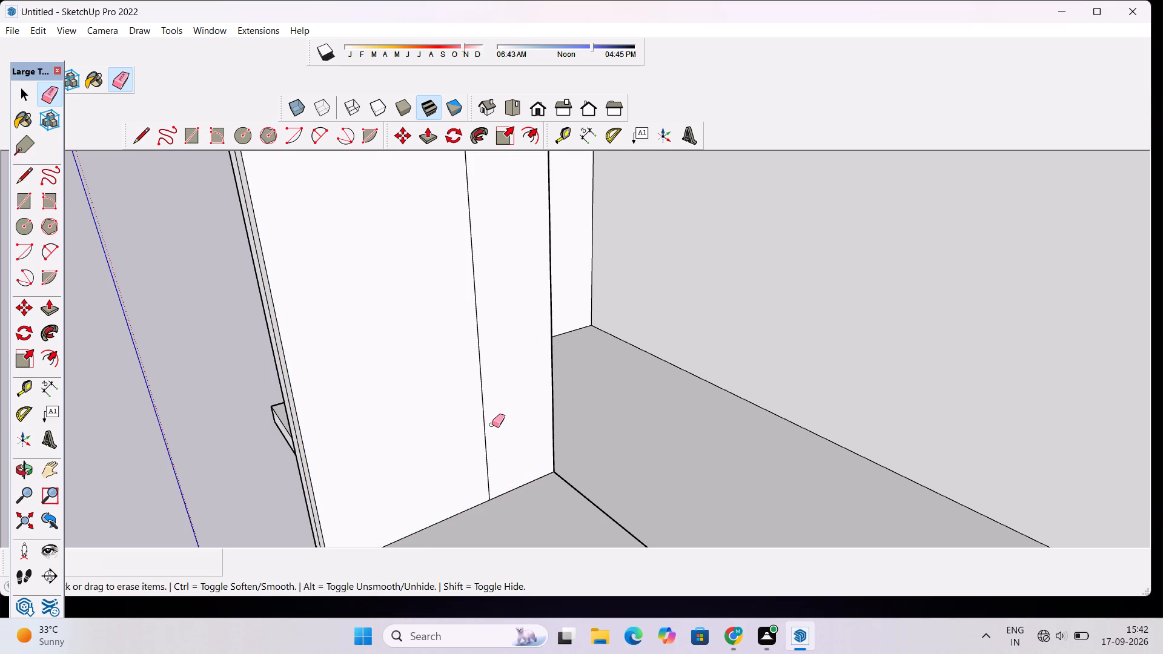
# Push/Pull the narrow vertical strip on the side wall of the upper-floor opening outward 0.5".
pyautogui.press('space')
pyautogui.click(486, 408)
pyautogui.press('p')
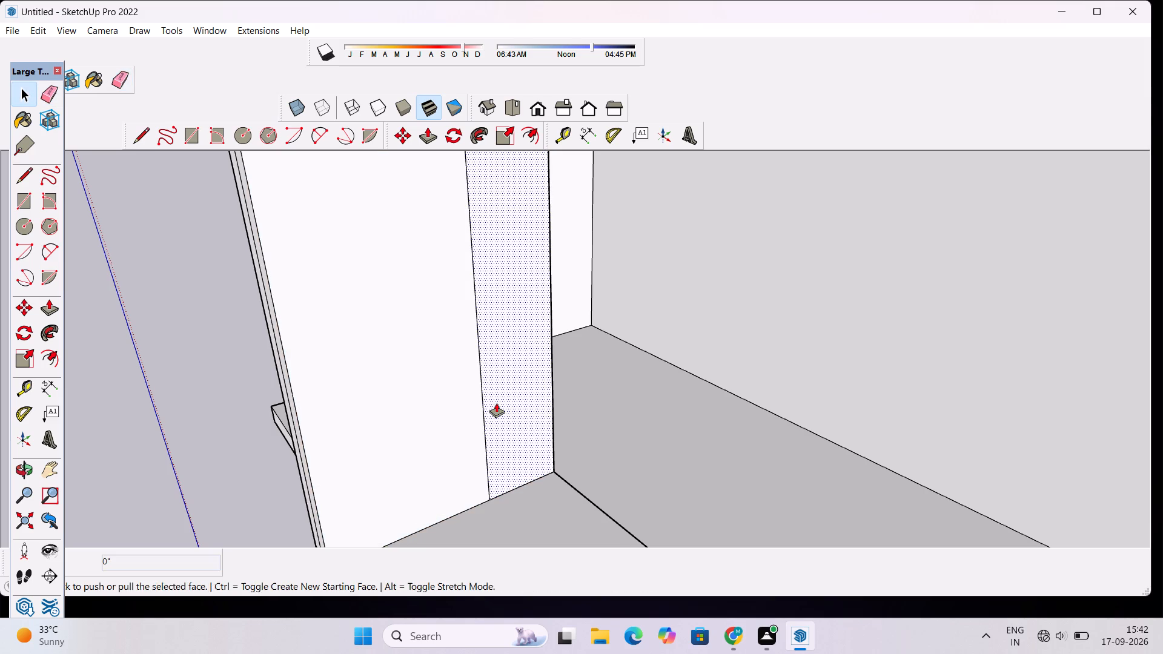
pyautogui.click(496, 403)
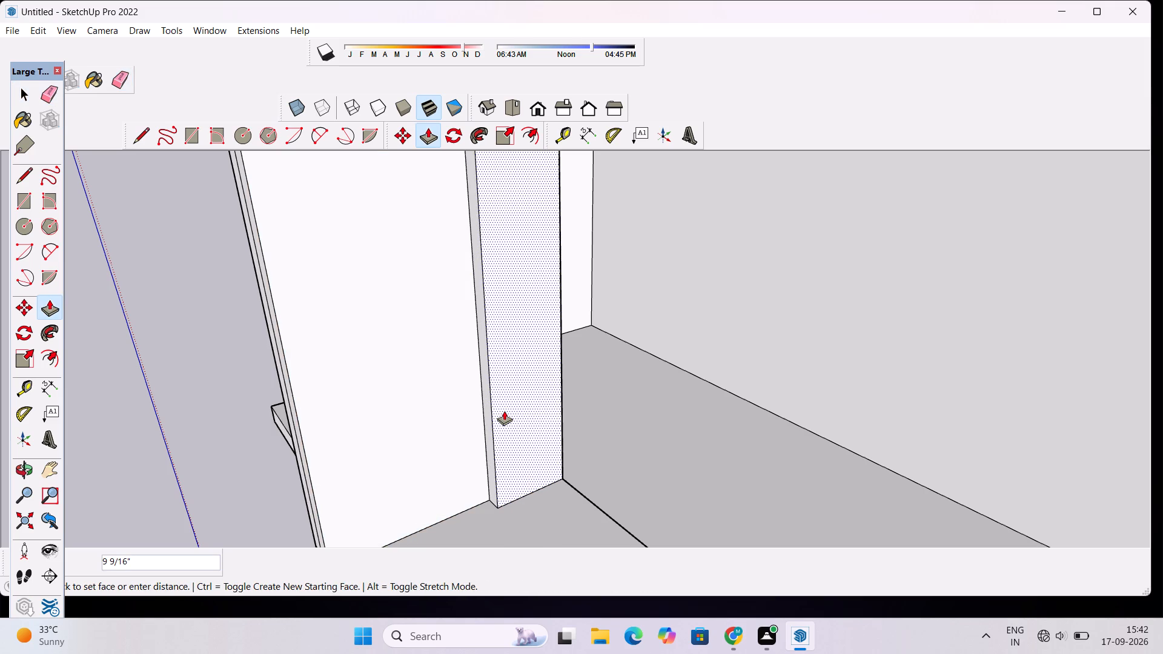
pyautogui.write('0.')
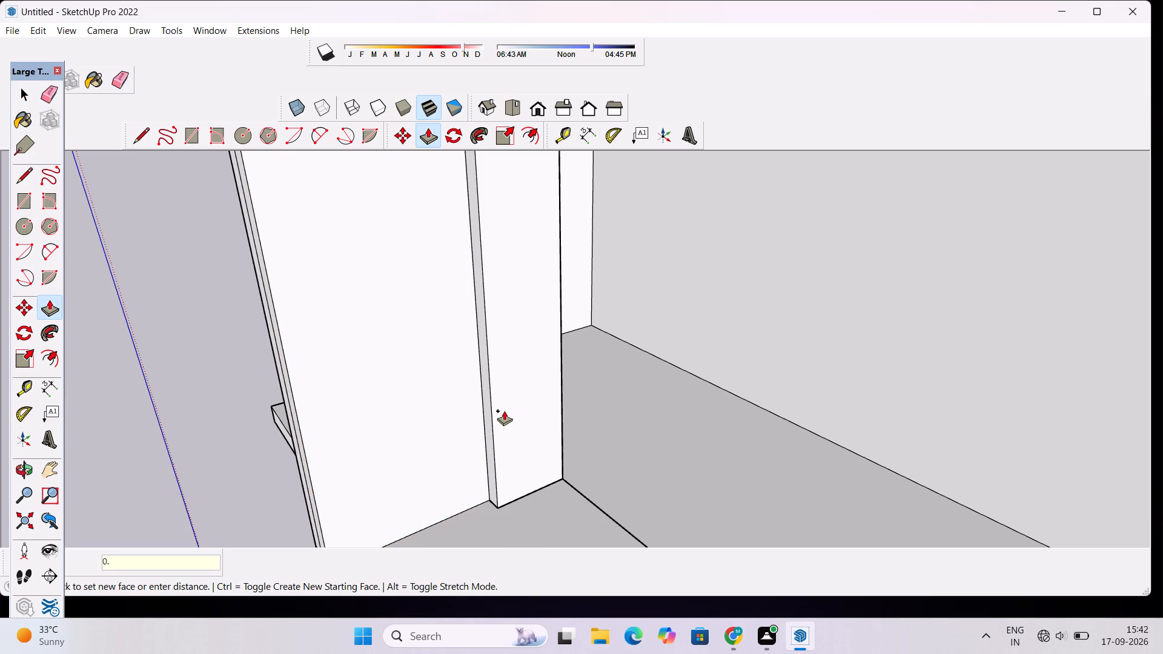
pyautogui.write('5"')
pyautogui.press('Return')
# Erase the two short vertical edges on the inner face of the low wall below the upper-floor opening.
pyautogui.press('space')
pyautogui.press('o')
pyautogui.moveTo(634, 458); pyautogui.dragTo(420, 370)
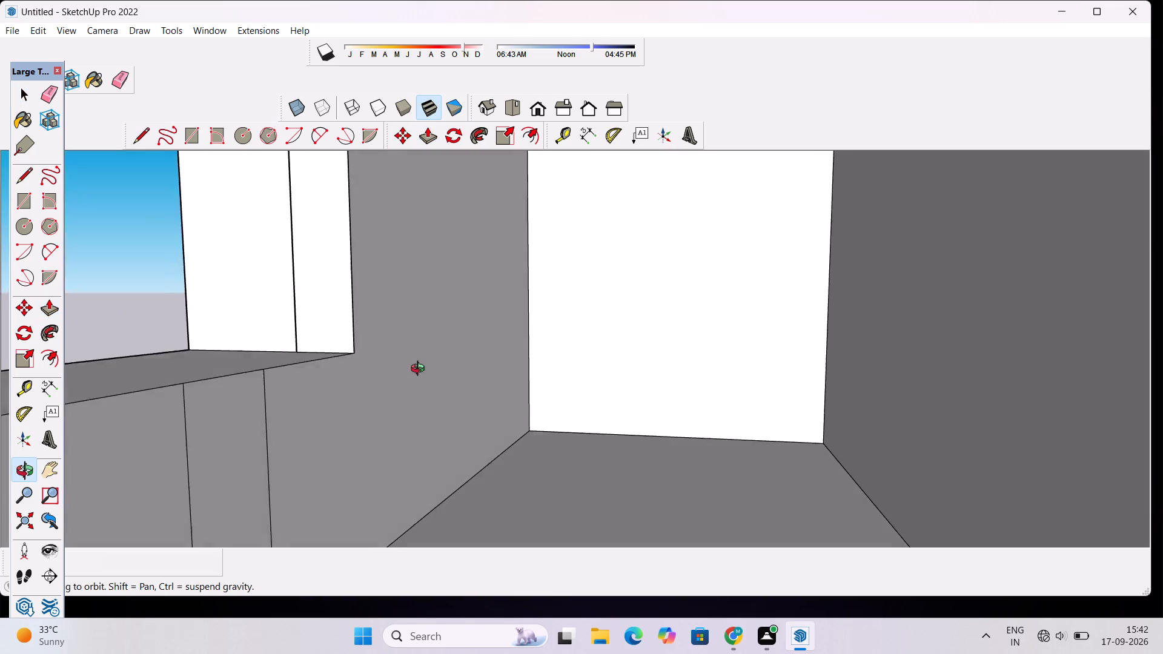
pyautogui.moveTo(420, 370); pyautogui.dragTo(420, 369)
pyautogui.scroll(-5, 454, 368)
pyautogui.press('e')
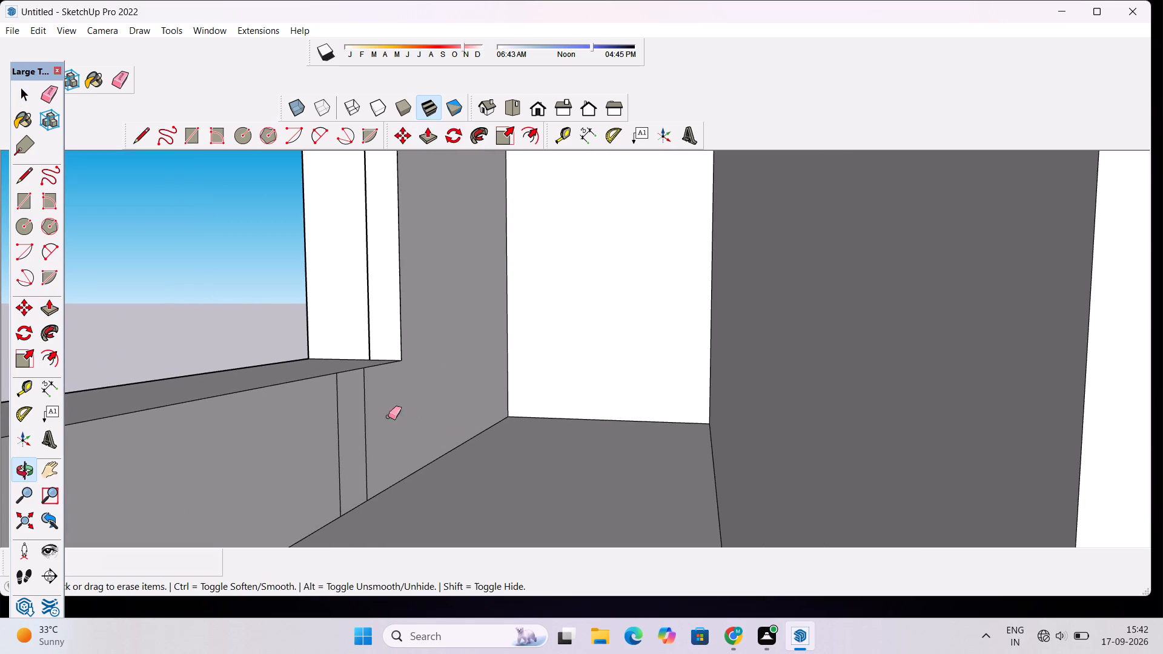
pyautogui.moveTo(372, 414); pyautogui.dragTo(311, 457)
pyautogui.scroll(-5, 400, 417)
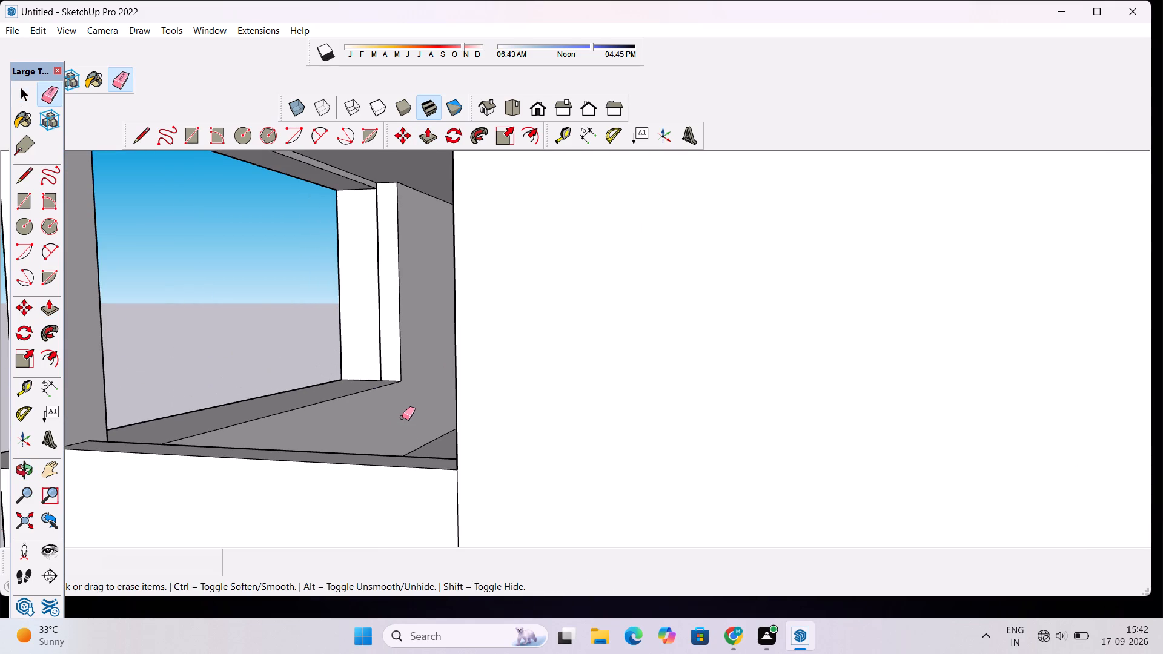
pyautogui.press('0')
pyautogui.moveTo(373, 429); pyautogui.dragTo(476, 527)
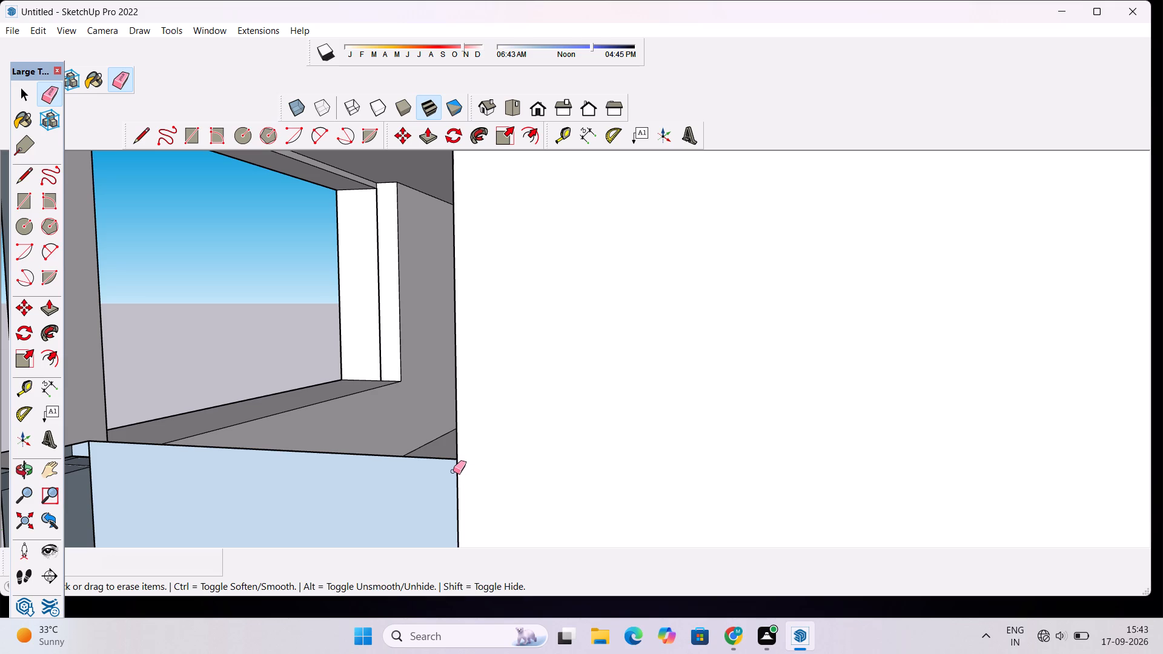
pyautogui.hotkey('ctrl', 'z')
# Examine the upper-floor opening and the whole front facade from outside.
pyautogui.press('o')
pyautogui.moveTo(379, 475); pyautogui.dragTo(632, 475)
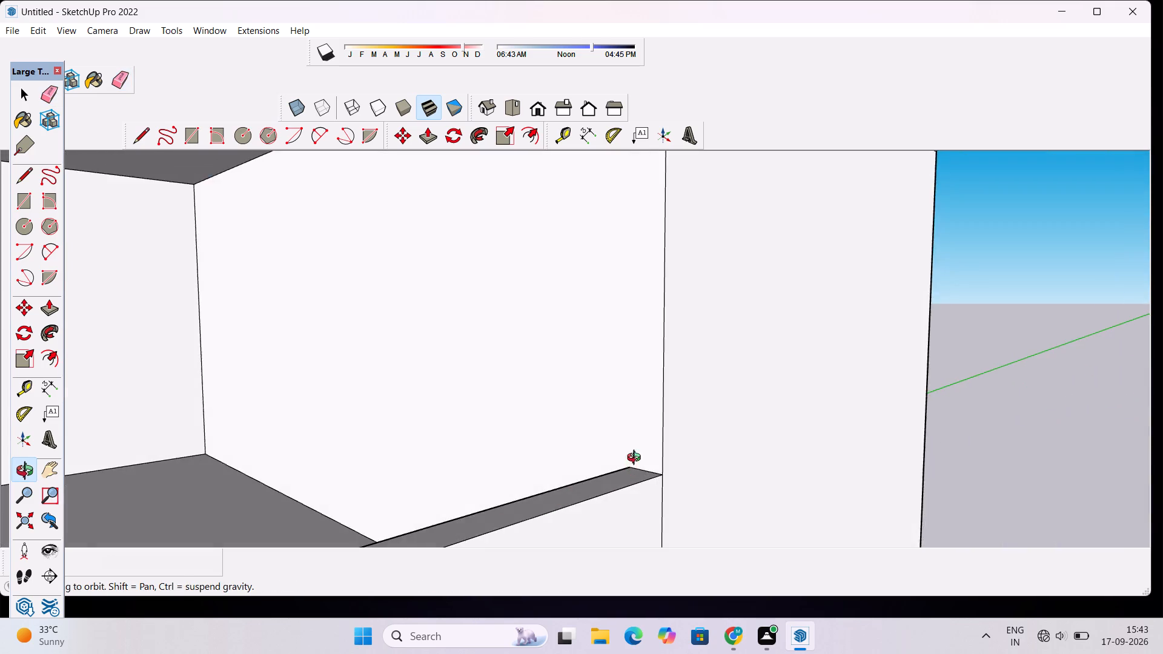
pyautogui.scroll(-14, 638, 447)
pyautogui.moveTo(431, 481); pyautogui.dragTo(701, 471)
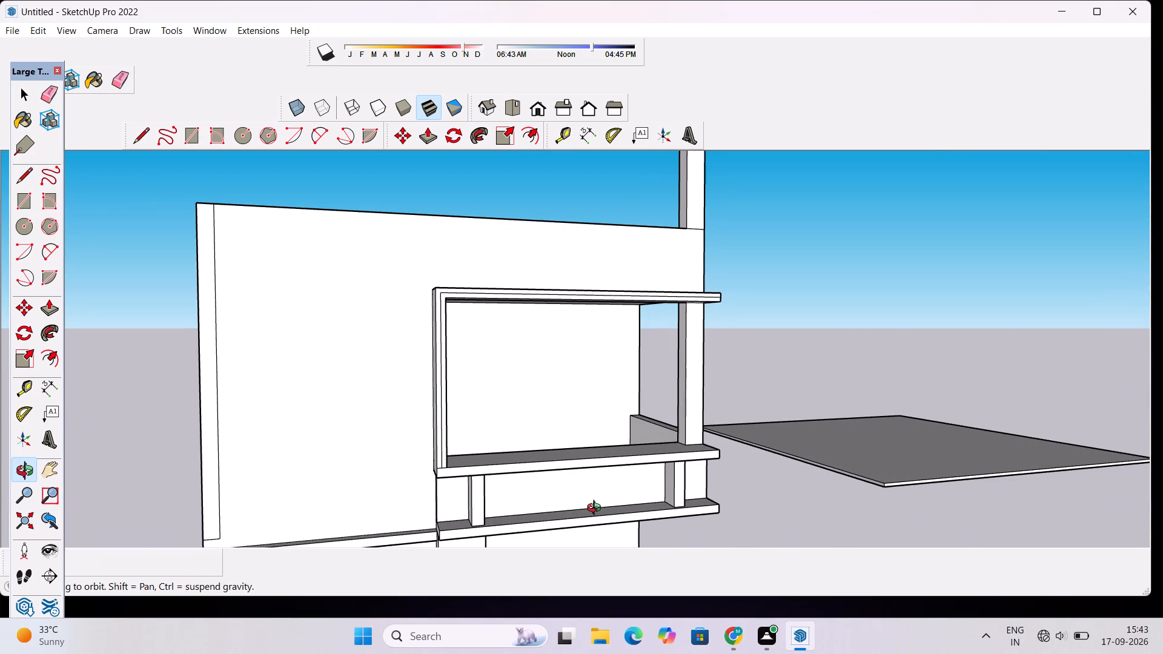
pyautogui.keyDown('shift'); pyautogui.moveTo(597, 509); pyautogui.dragTo(586, 363); pyautogui.keyUp('shift')
pyautogui.scroll(-3, 588, 357)
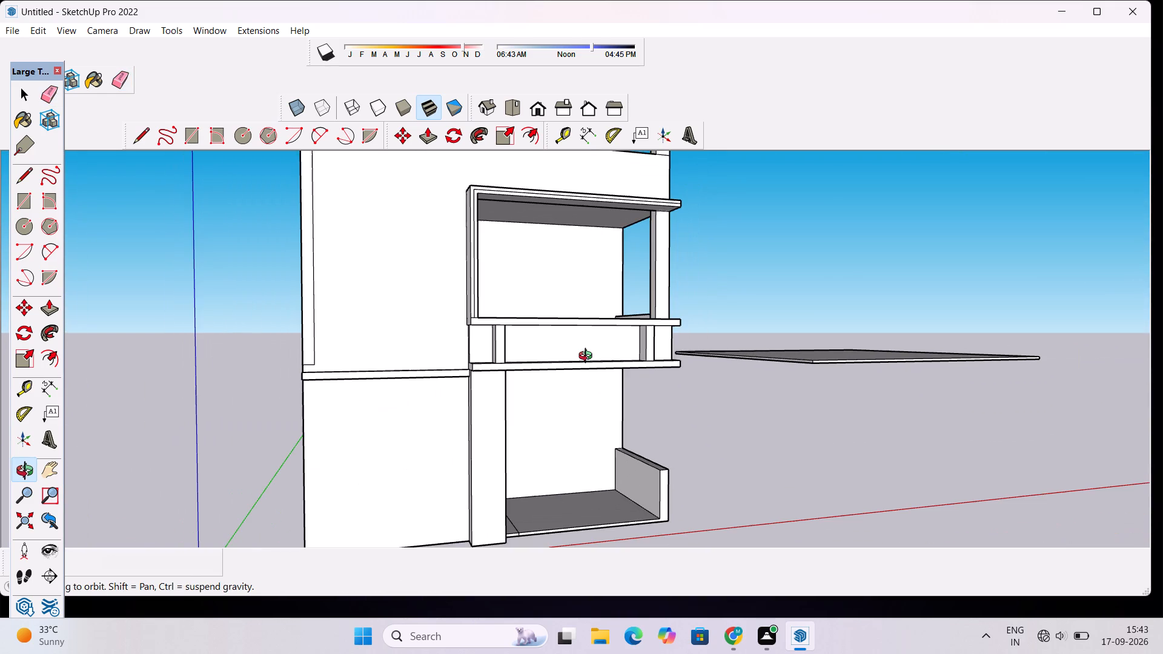
pyautogui.scroll(-4, 514, 339)
pyautogui.moveTo(519, 380); pyautogui.dragTo(511, 403)
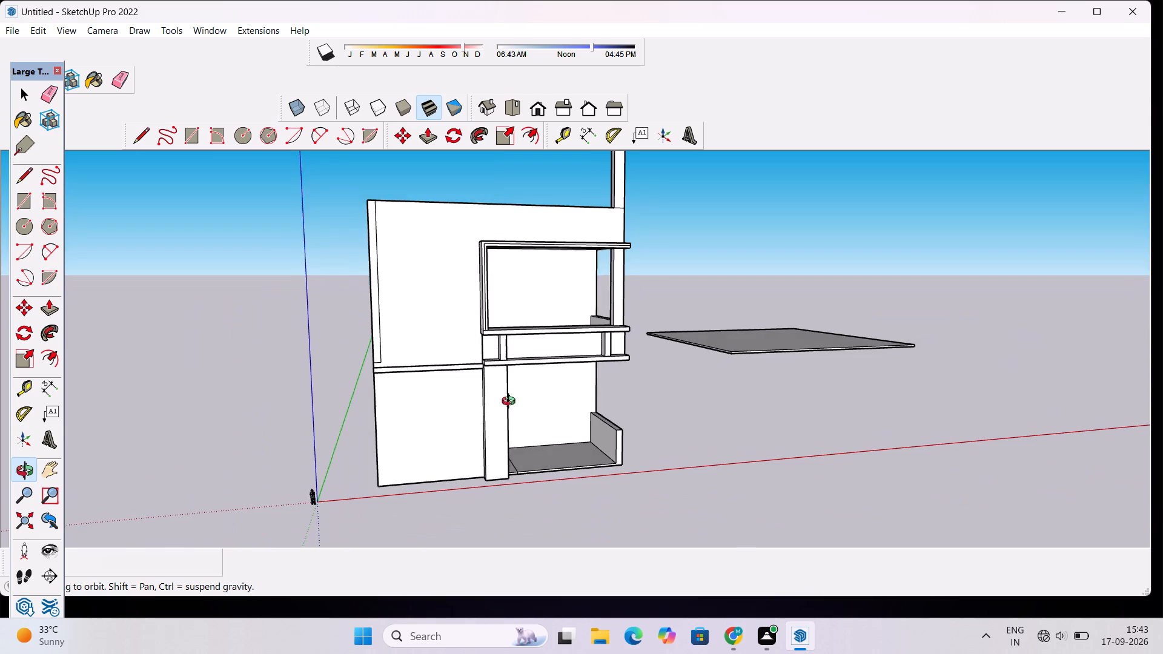
pyautogui.moveTo(511, 403); pyautogui.dragTo(479, 417)
pyautogui.scroll(-2, 366, 421)
pyautogui.scroll(3, 366, 423)
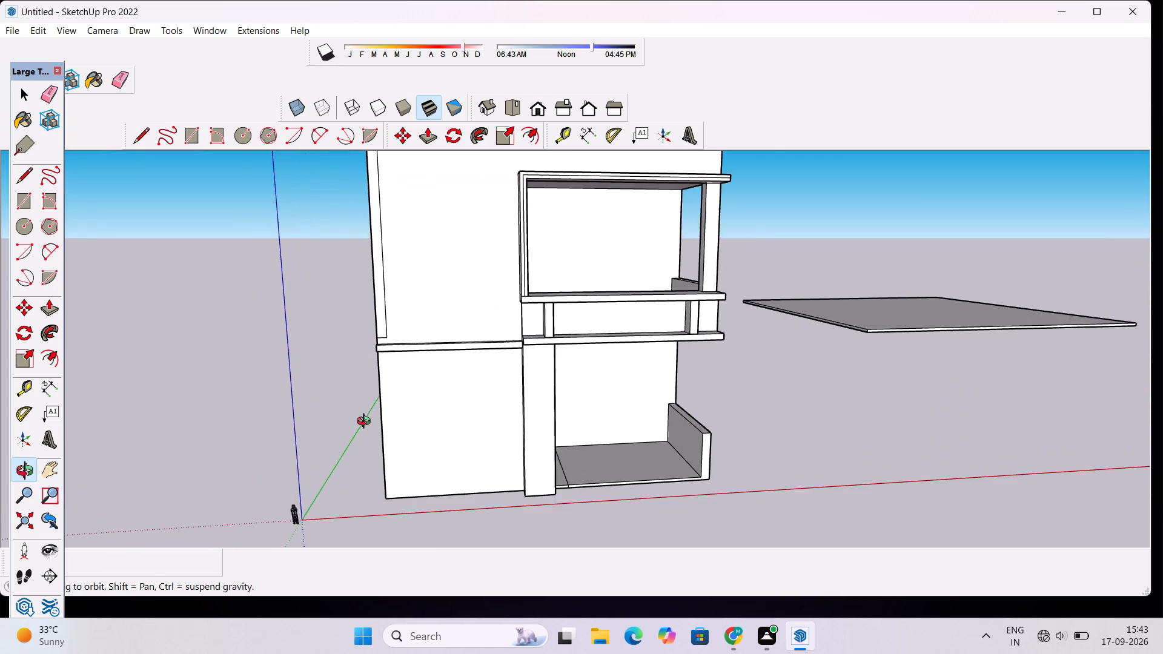
# Place a vertical guide on the ground-floor front wall 3' in from its outer edge, aligned with the narrow panel's corner above the band.
pyautogui.scroll(5, 366, 423)
pyautogui.keyDown('shift'); pyautogui.moveTo(406, 389); pyautogui.dragTo(442, 399); pyautogui.keyUp('shift')
pyautogui.scroll(2, 443, 399)
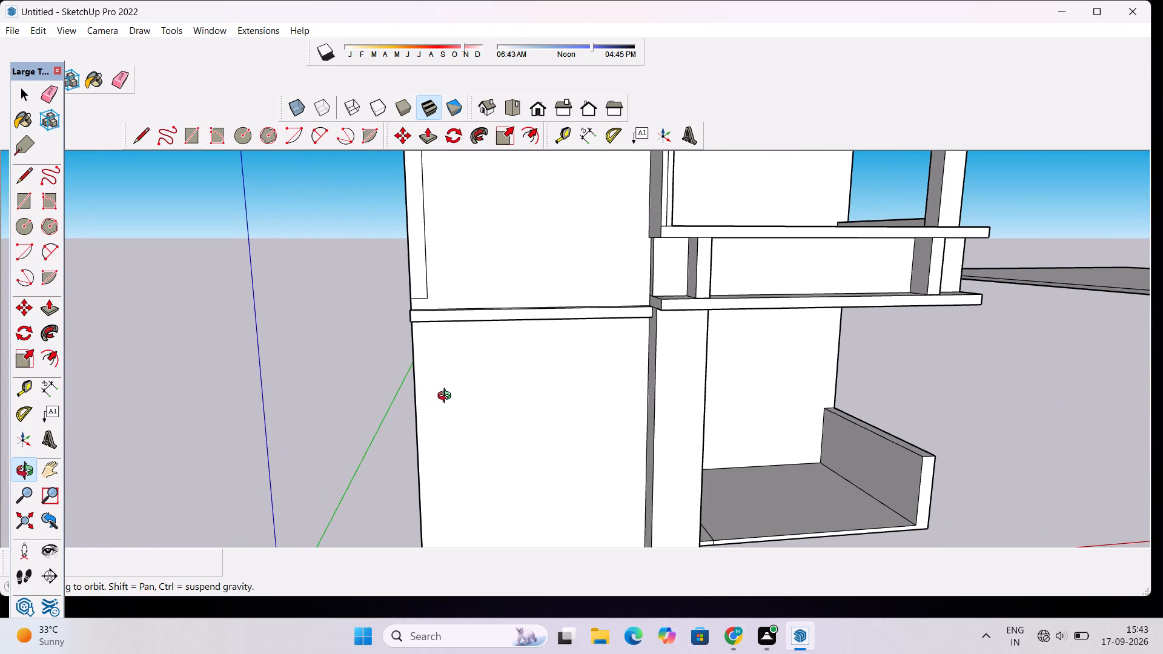
pyautogui.moveTo(466, 400); pyautogui.dragTo(432, 405)
pyautogui.scroll(4, 405, 403)
pyautogui.keyDown('shift'); pyautogui.moveTo(428, 410); pyautogui.dragTo(423, 371); pyautogui.keyUp('shift')
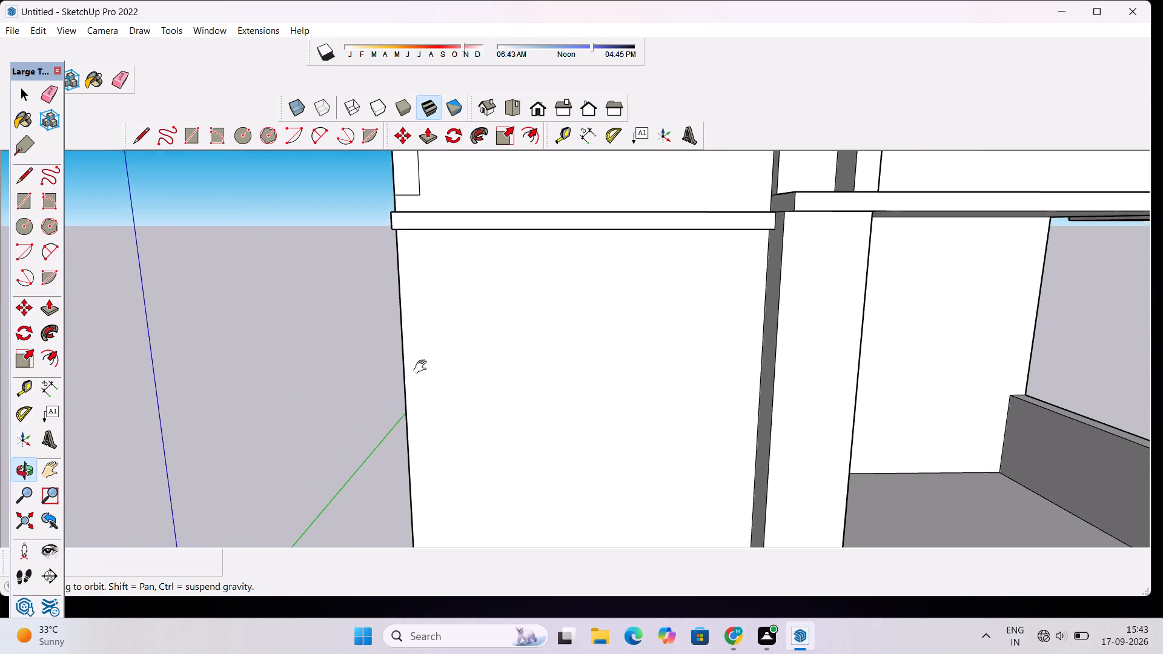
pyautogui.scroll(-4, 425, 355)
pyautogui.moveTo(452, 408); pyautogui.dragTo(452, 369)
pyautogui.scroll(1, 452, 368)
pyautogui.moveTo(452, 367); pyautogui.dragTo(413, 374)
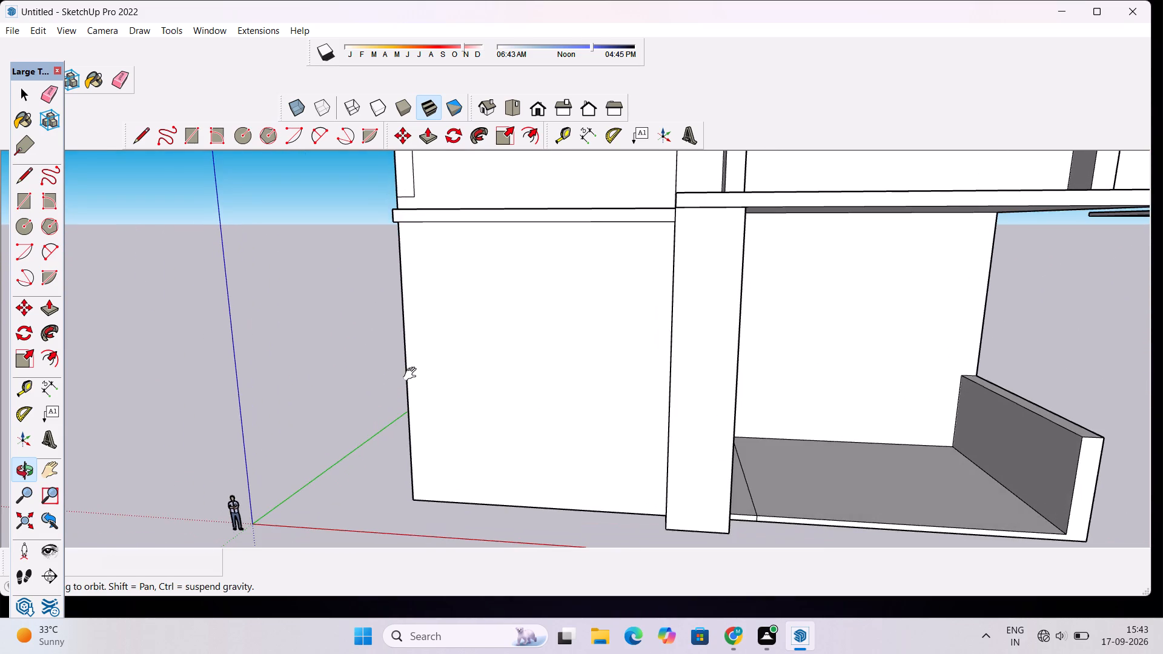
pyautogui.keyDown('shift'); pyautogui.moveTo(434, 386); pyautogui.dragTo(458, 378); pyautogui.keyUp('shift')
pyautogui.moveTo(457, 428); pyautogui.dragTo(487, 411)
pyautogui.moveTo(493, 397); pyautogui.dragTo(466, 407)
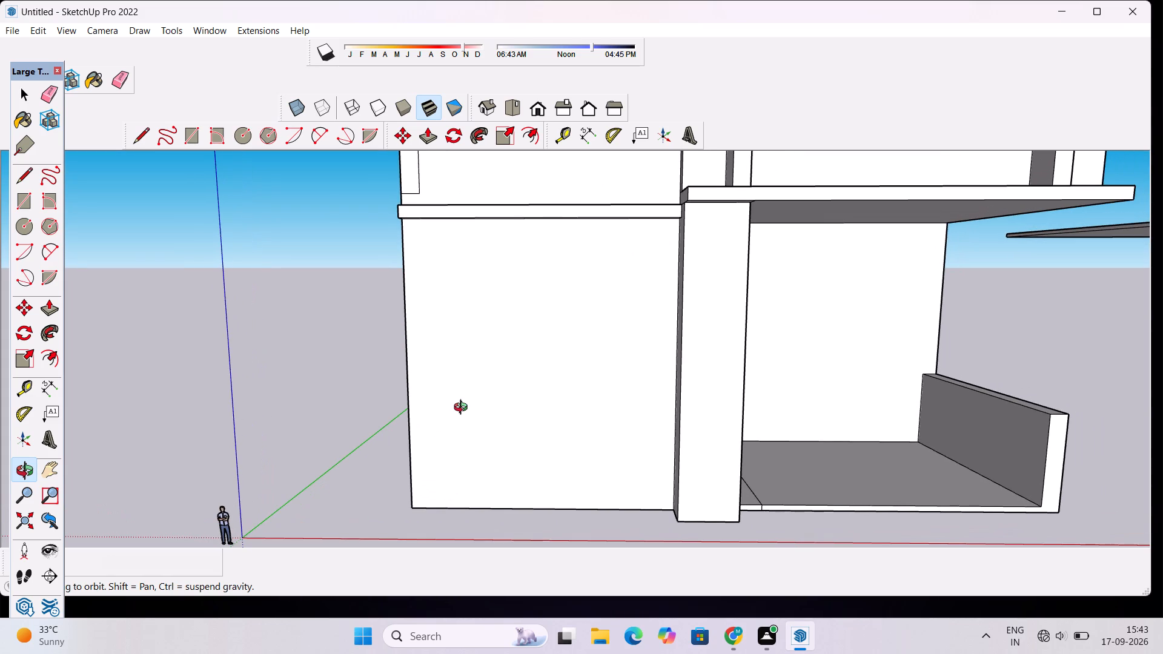
pyautogui.press('t')
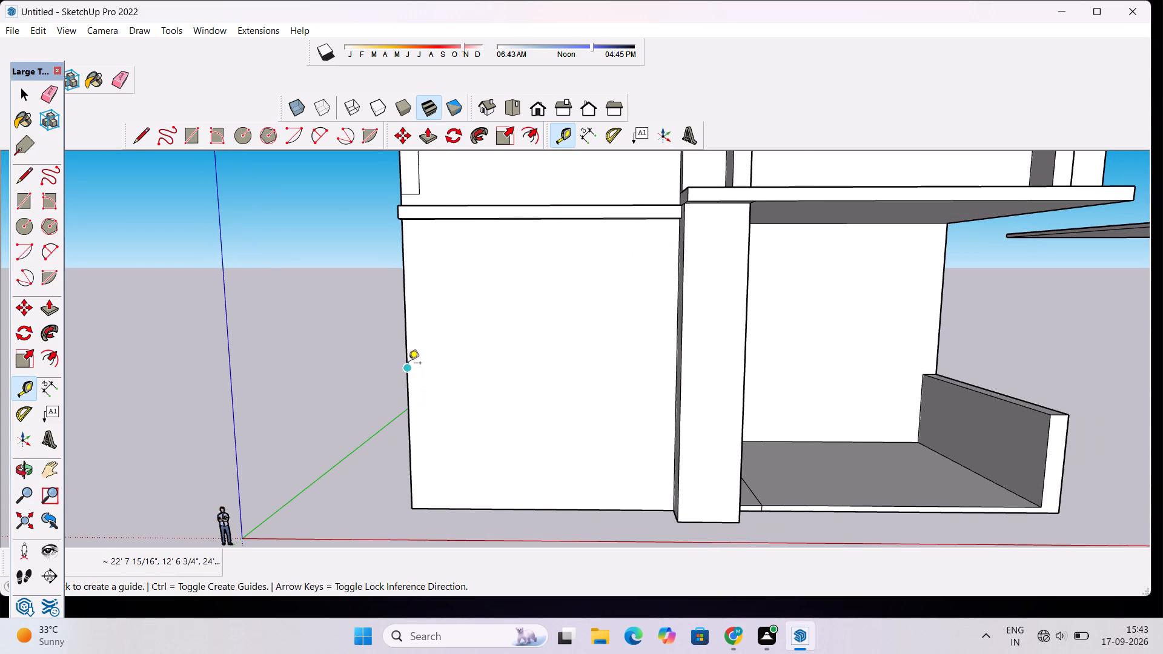
pyautogui.click(405, 371)
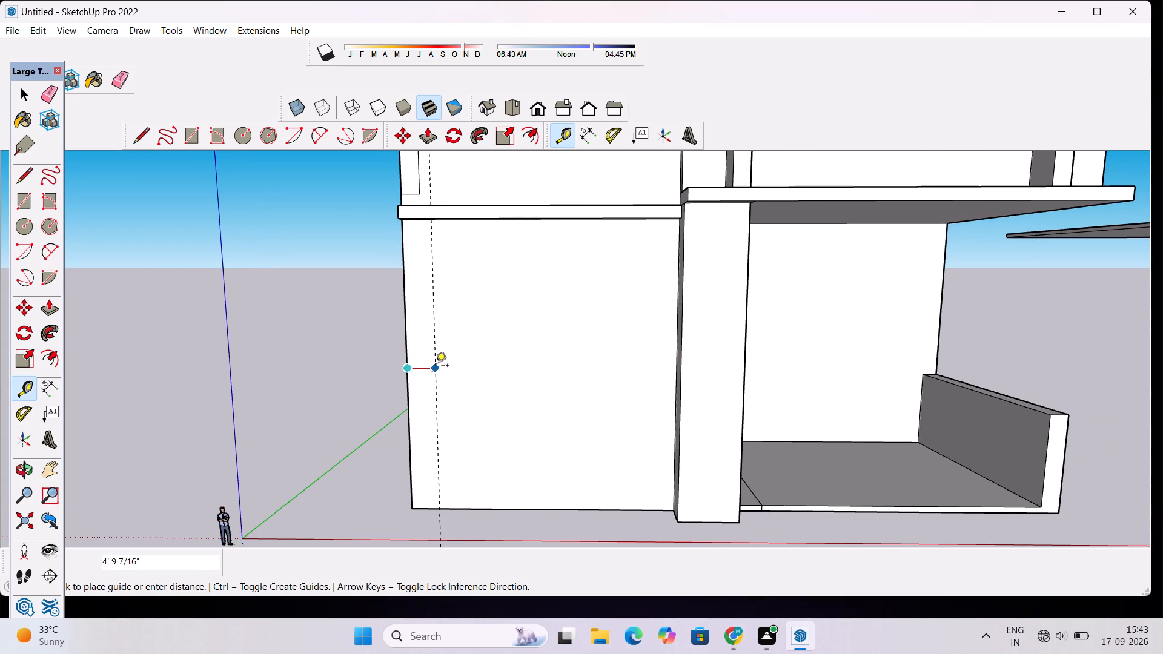
pyautogui.click(421, 193)
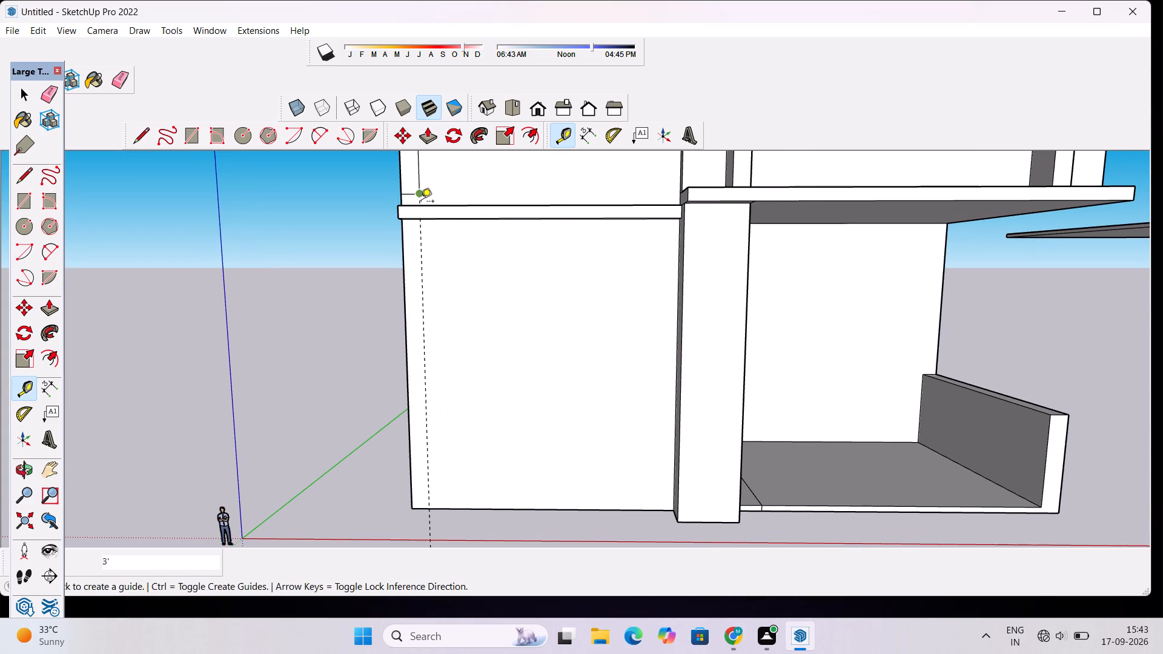
# Place a horizontal guide 2' above the bottom edge of the ground-floor front wall.
pyautogui.press('l')
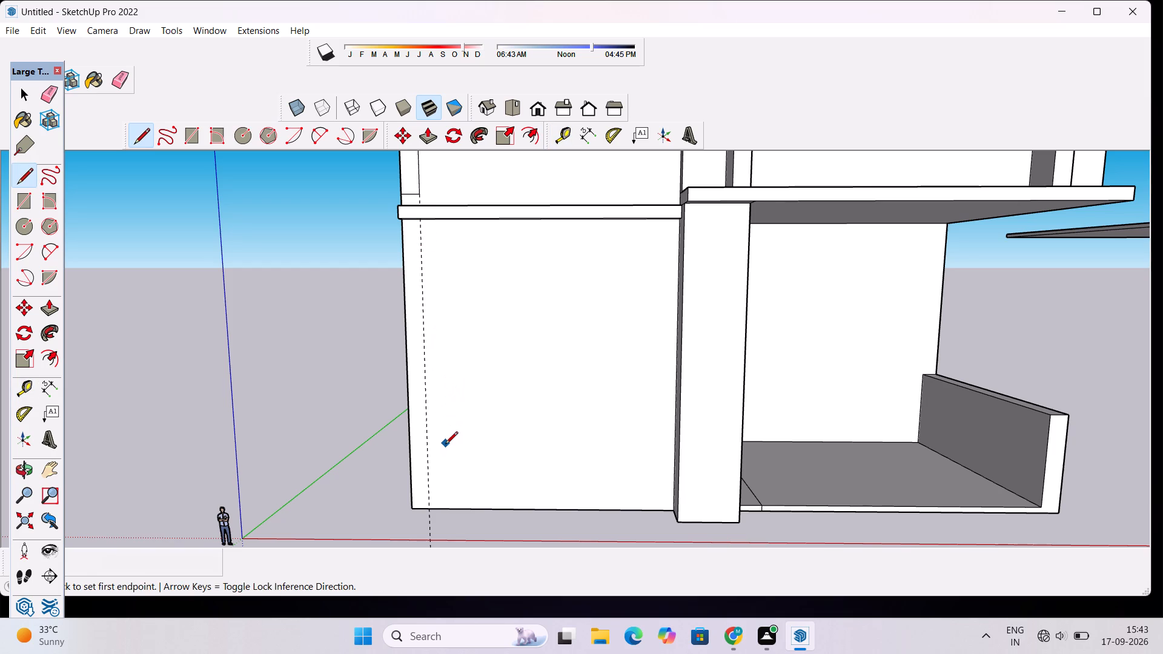
pyautogui.scroll(2, 444, 449)
pyautogui.press('t')
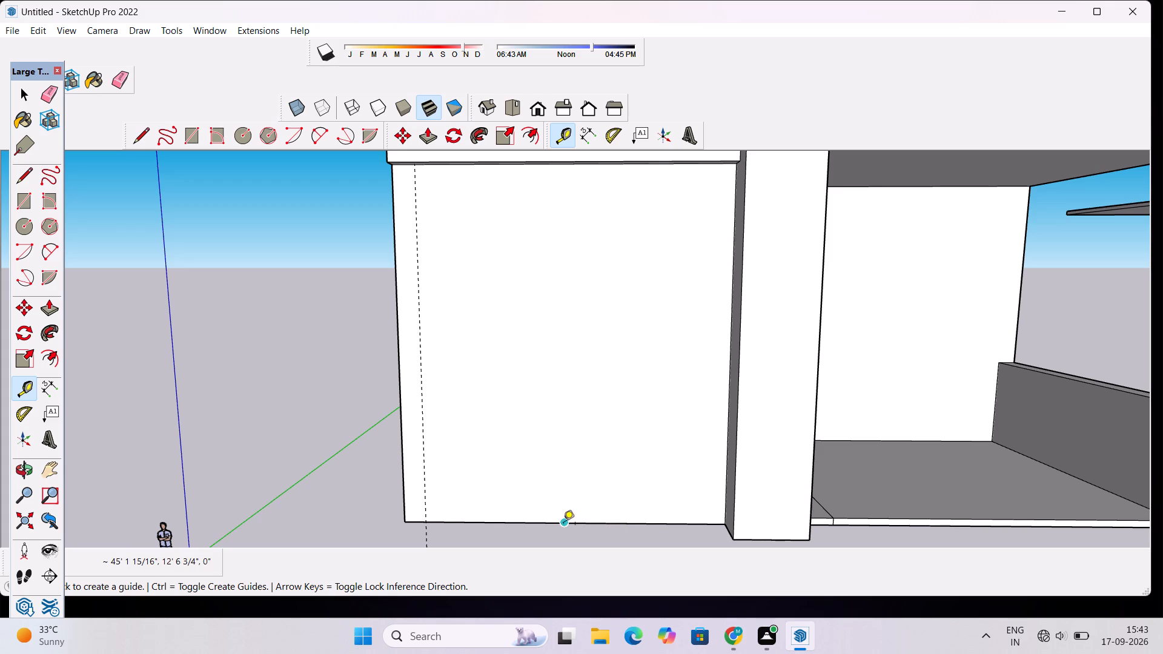
pyautogui.click(565, 525)
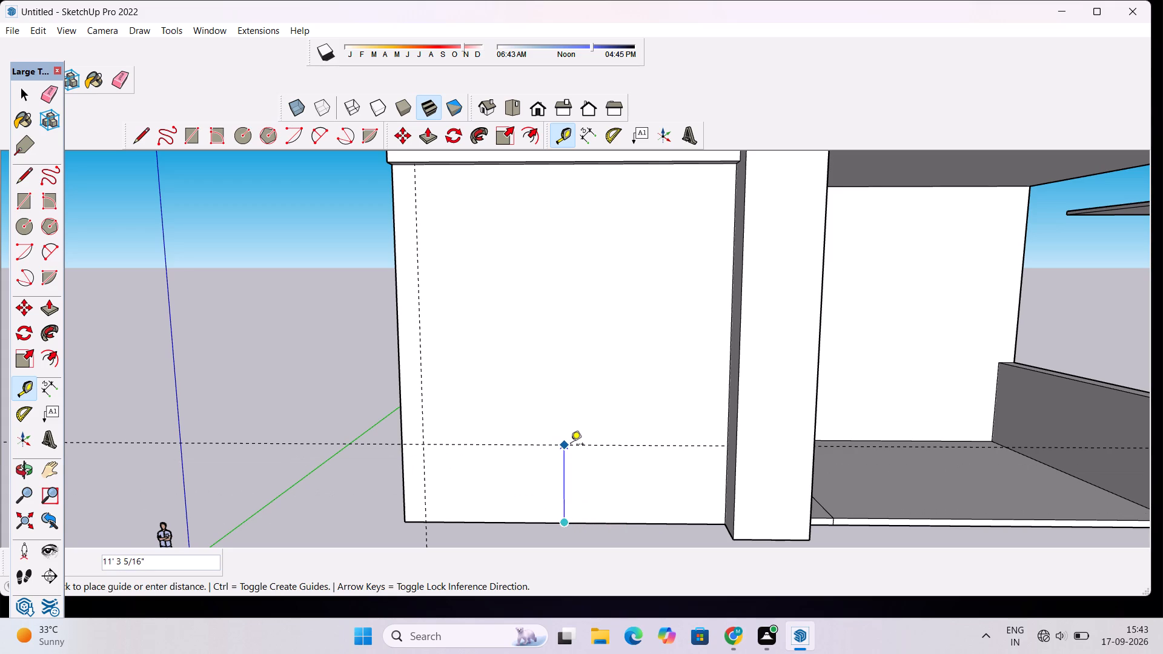
pyautogui.write("2'")
pyautogui.press('Return')
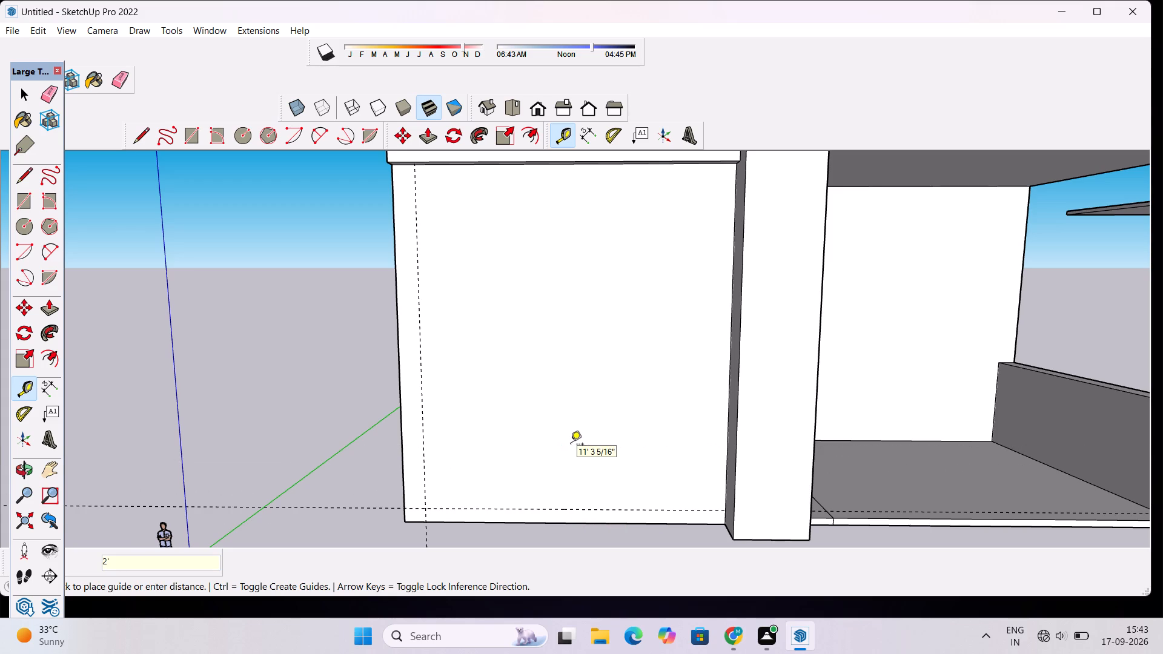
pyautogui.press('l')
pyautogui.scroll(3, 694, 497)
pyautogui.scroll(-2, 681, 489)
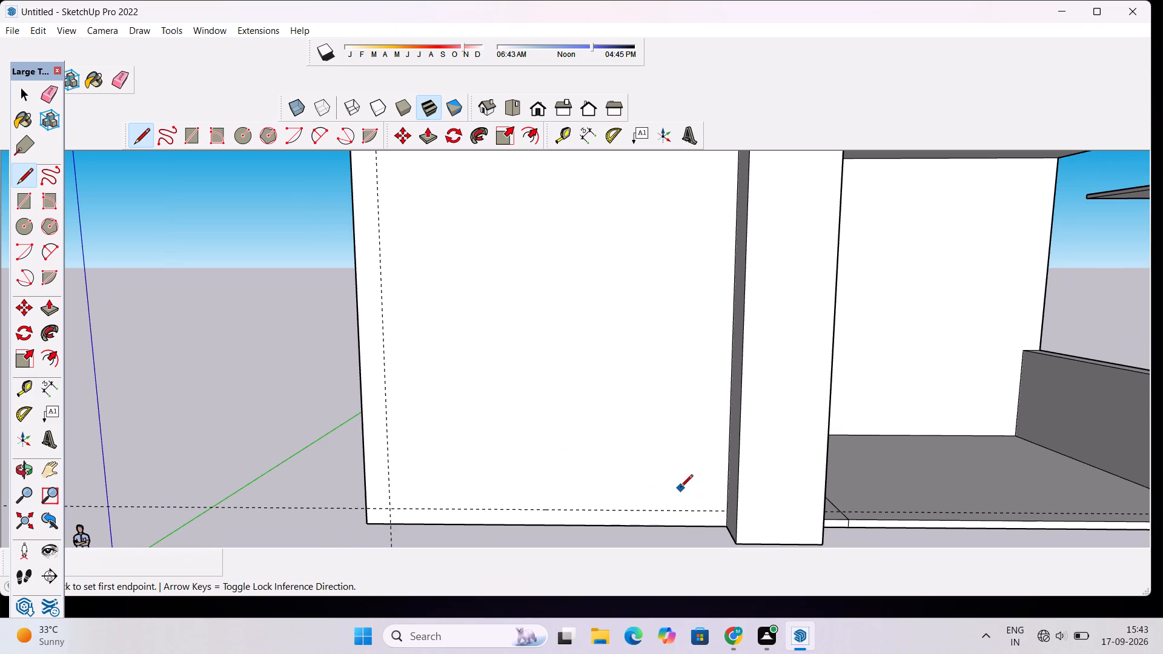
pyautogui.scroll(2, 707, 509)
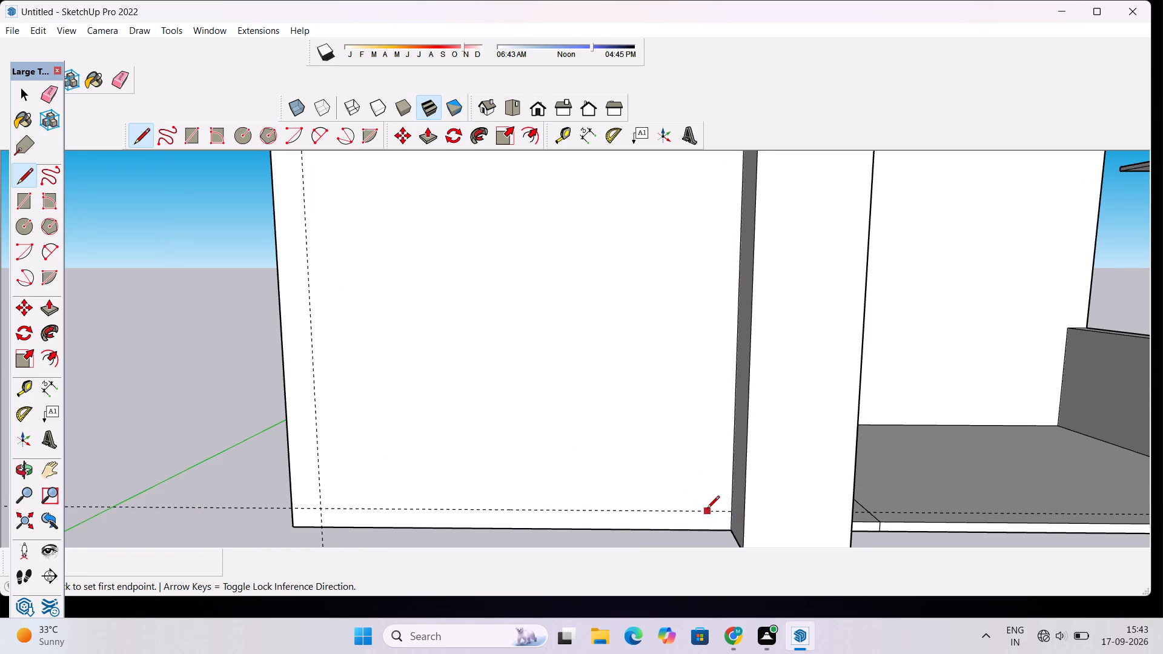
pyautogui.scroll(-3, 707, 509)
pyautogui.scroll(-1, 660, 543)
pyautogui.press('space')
# Place a second vertical guide on the ground-floor front wall, about 10' 11" inward from the existing vertical guide.
pyautogui.press('t')
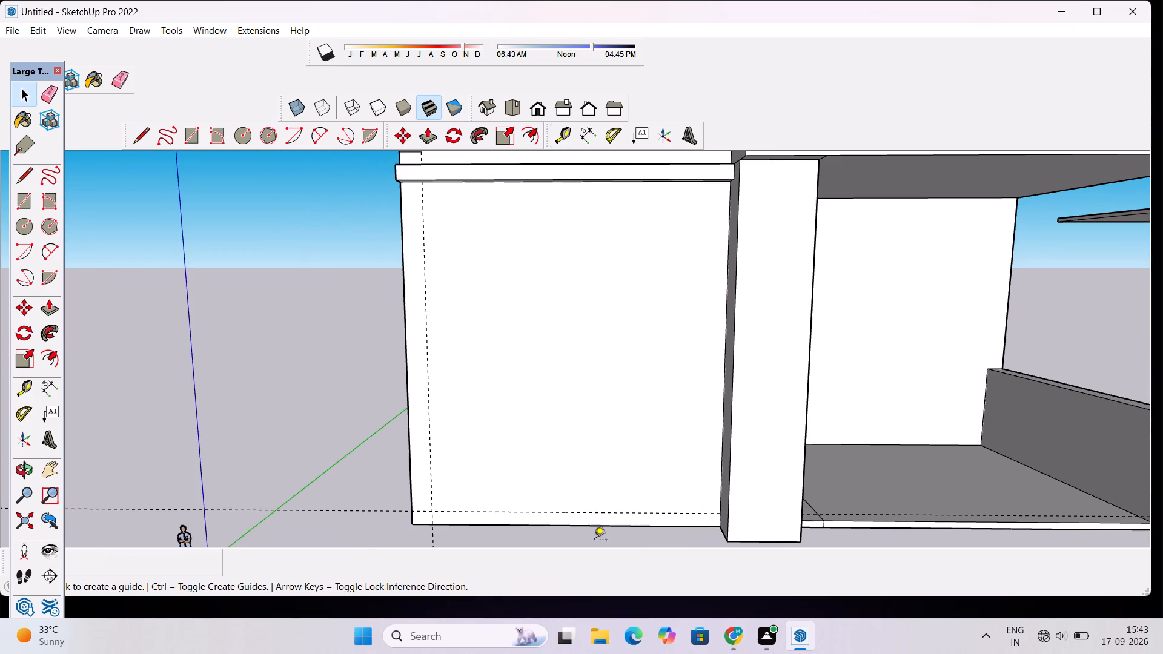
pyautogui.scroll(-4, 498, 444)
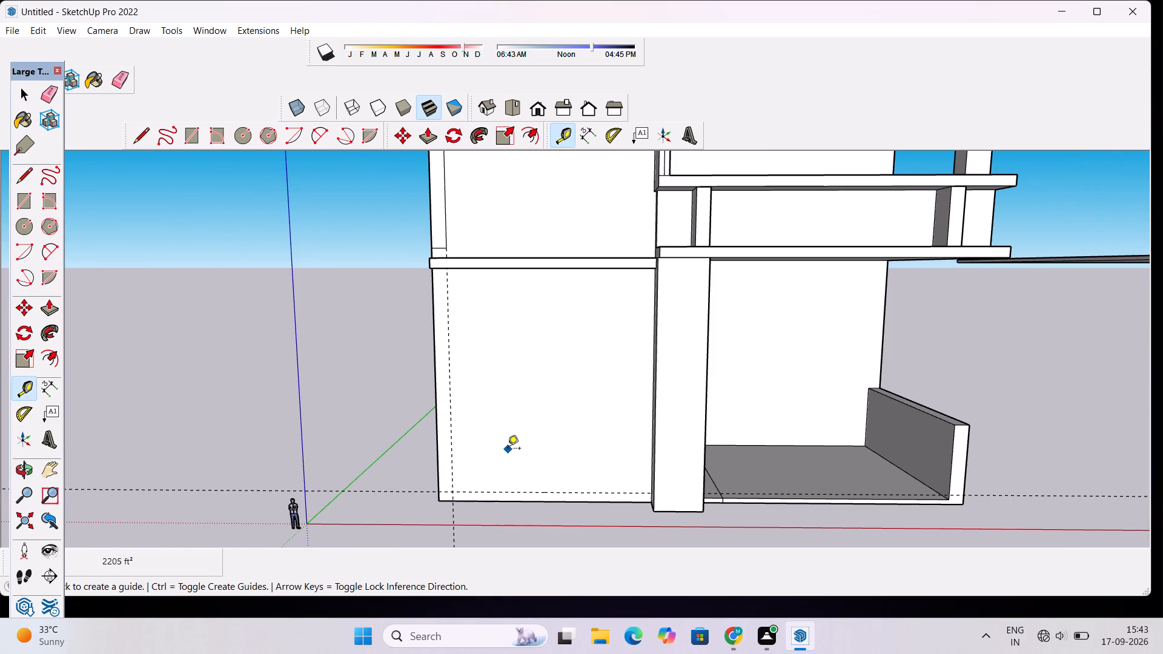
pyautogui.scroll(-2, 508, 441)
pyautogui.scroll(3, 474, 365)
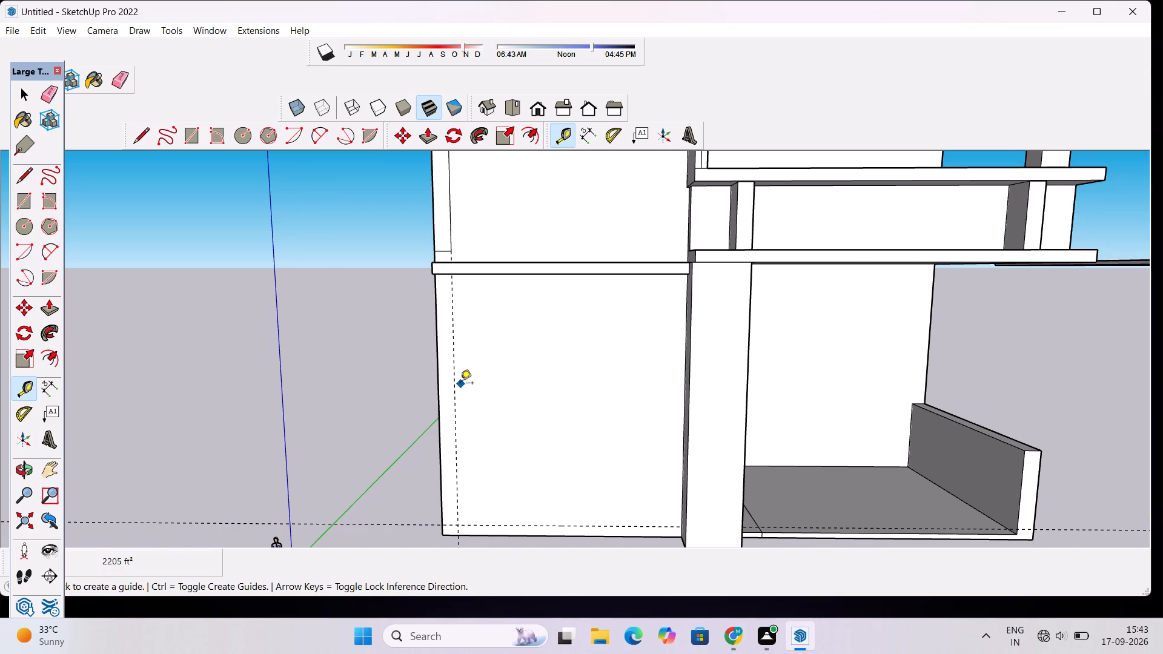
pyautogui.click(456, 388)
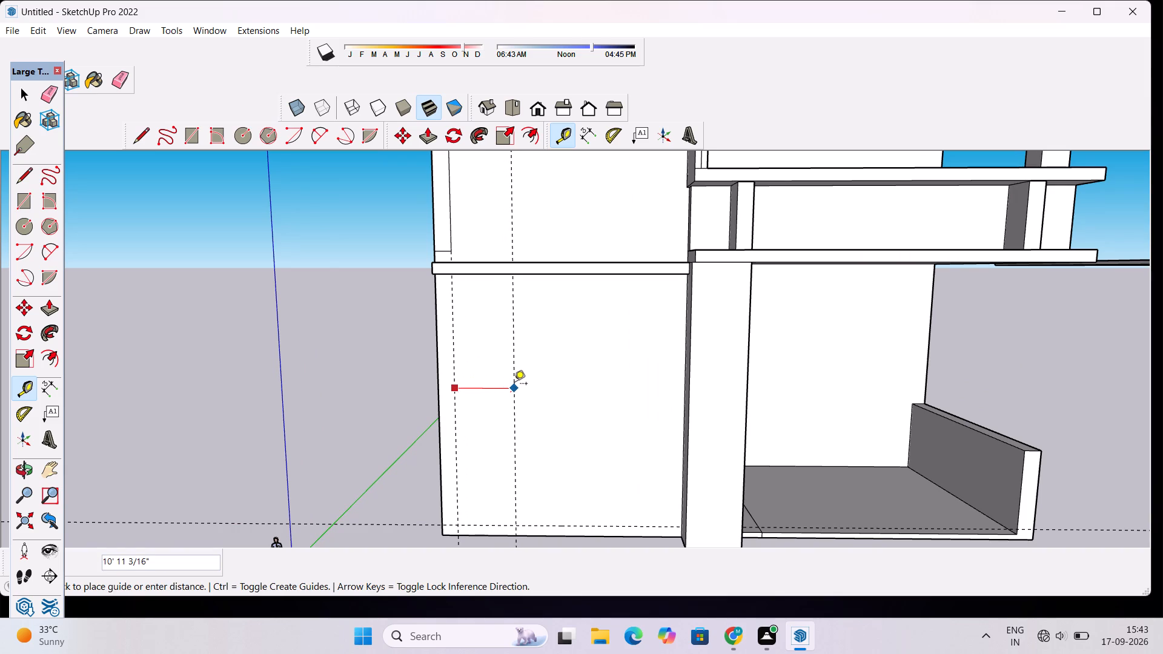
pyautogui.click(514, 385)
# Place two more vertical guides towards the pillar, about 17' 6" past the second guide and about 4' 5" beyond that.
pyautogui.click(515, 414)
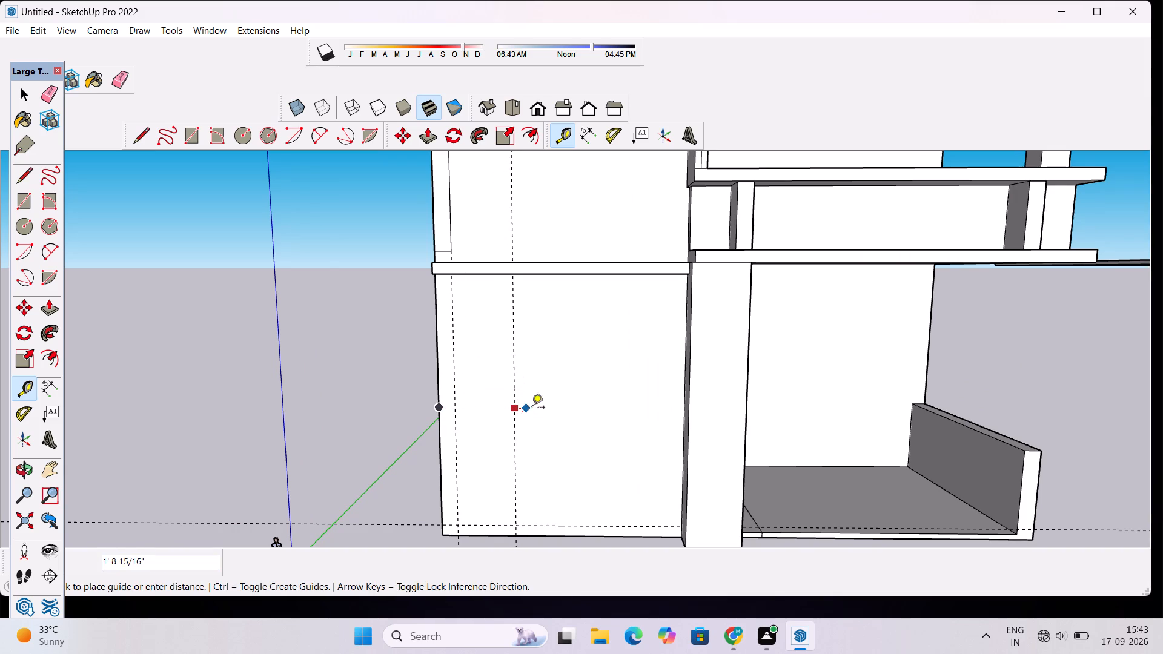
pyautogui.press('space')
pyautogui.write('t')
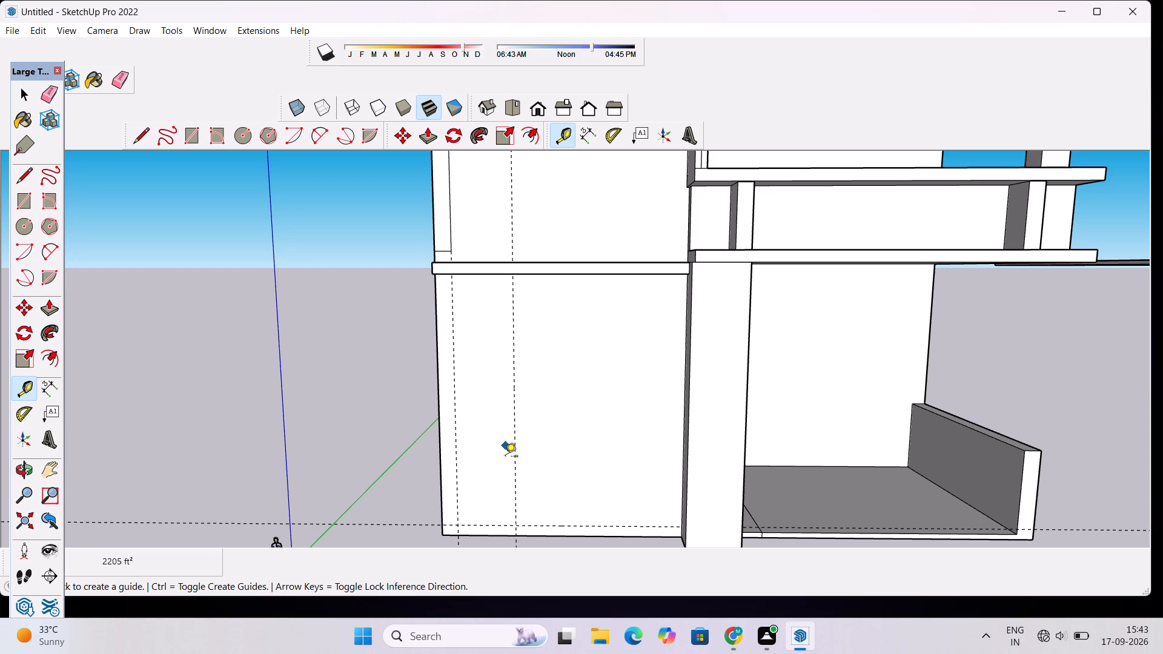
pyautogui.click(513, 447)
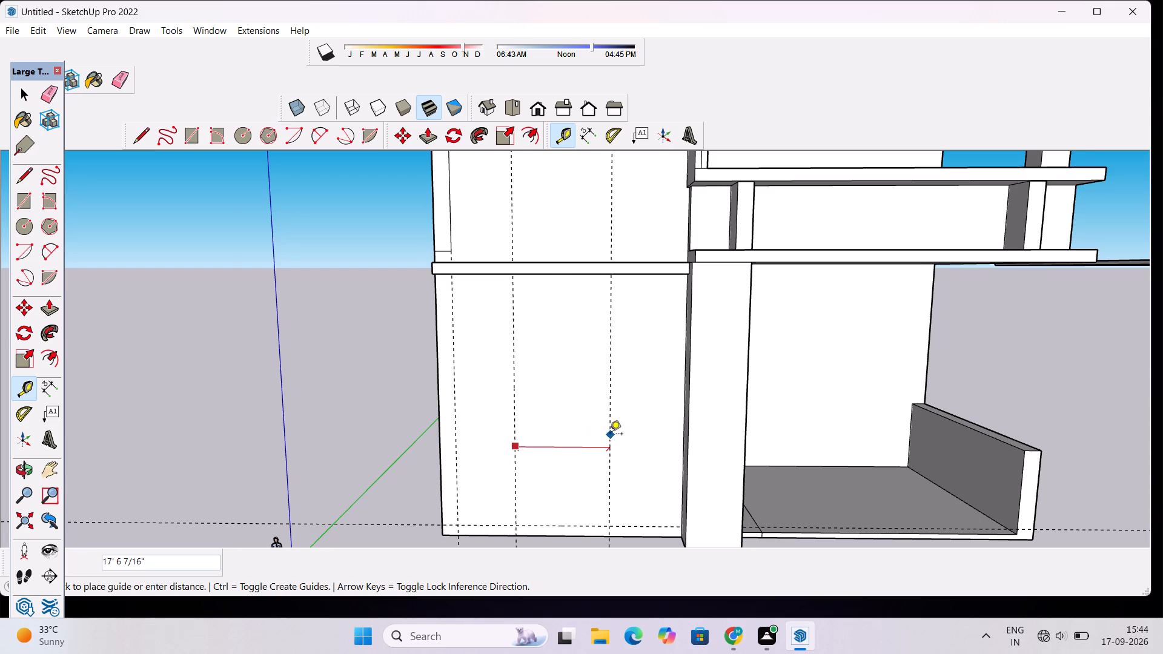
pyautogui.scroll(1, 610, 435)
pyautogui.click(610, 435)
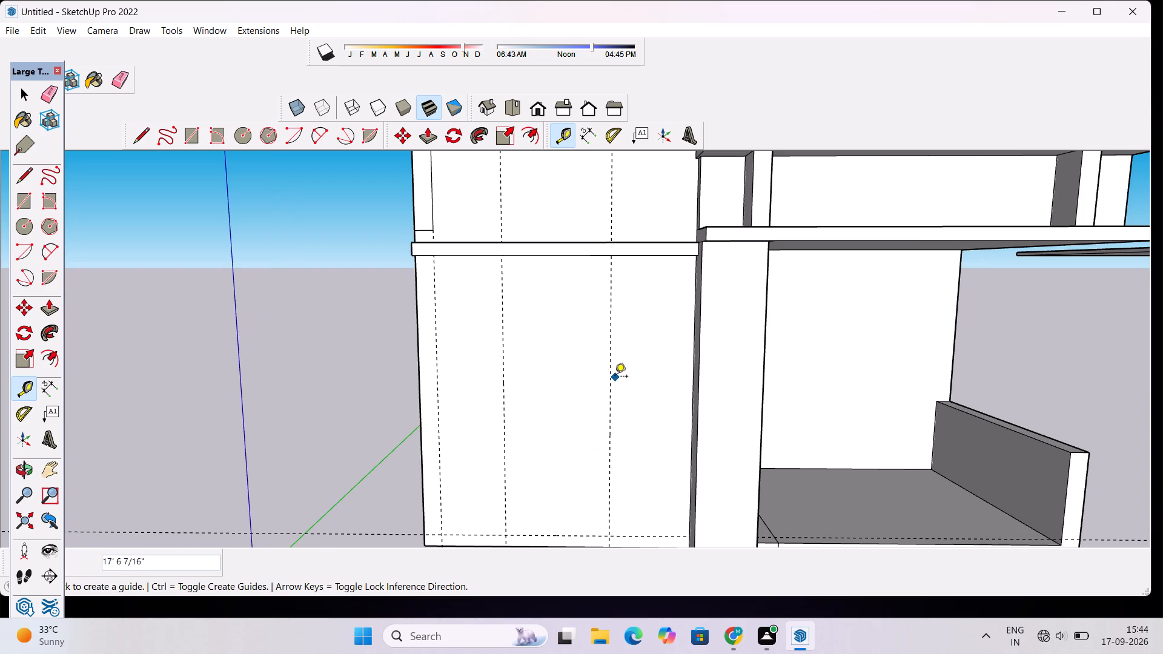
pyautogui.click(610, 378)
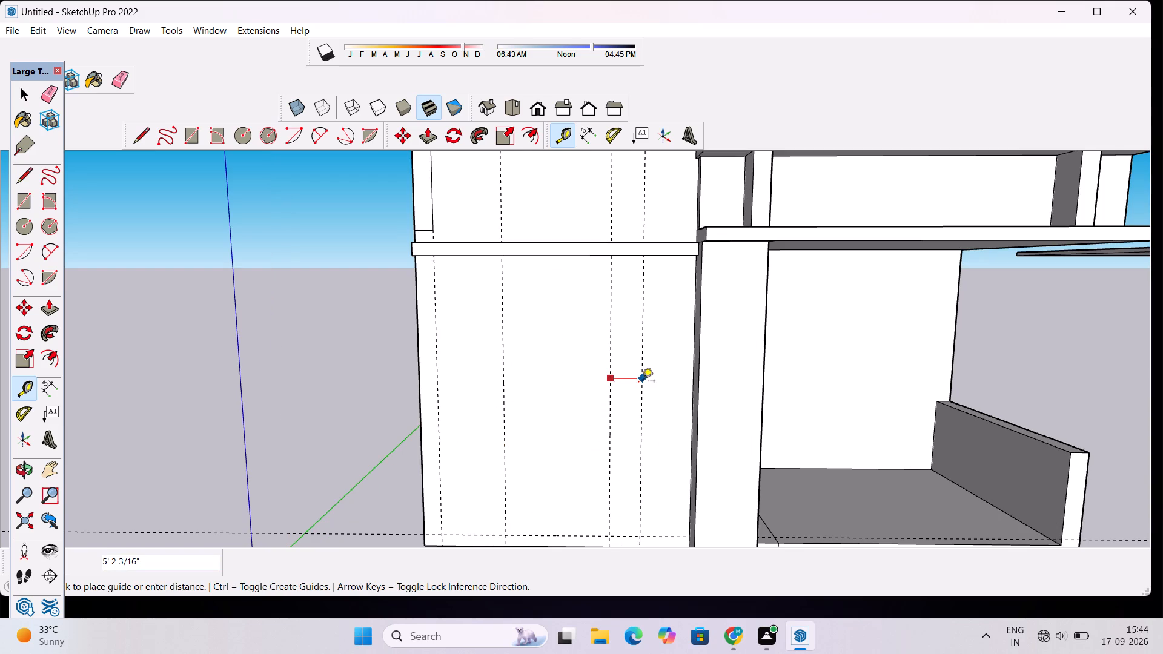
pyautogui.click(637, 388)
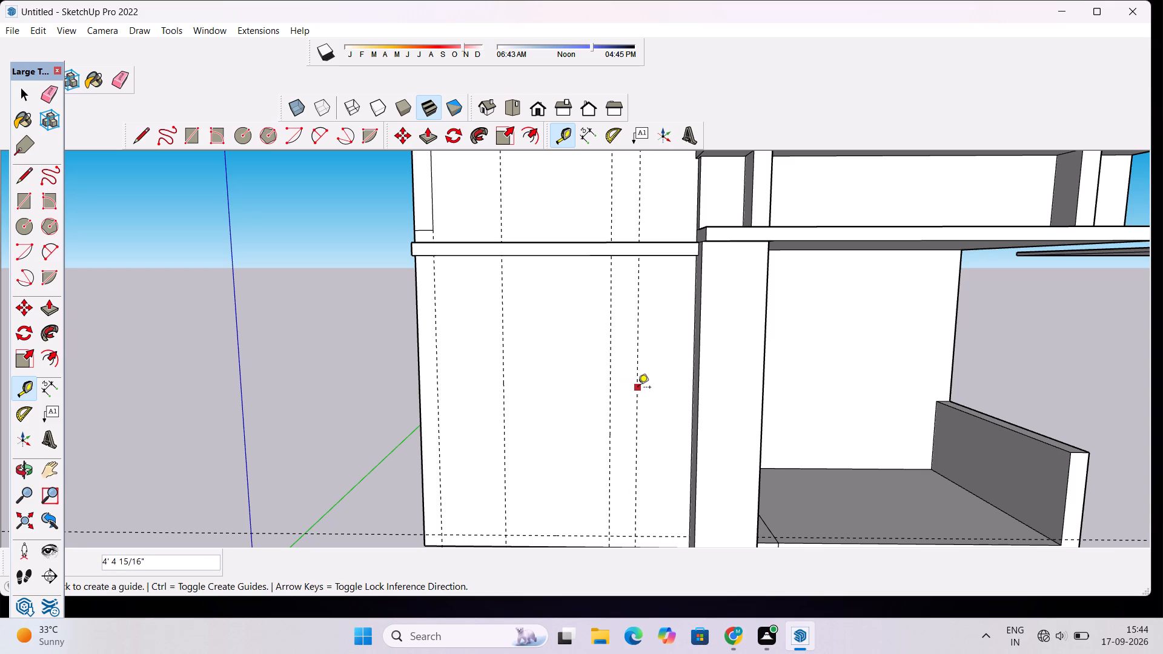
# Place a horizontal guide on the ground-floor front wall 11' below the lower edge of the projecting band.
pyautogui.press('o')
pyautogui.moveTo(632, 441); pyautogui.dragTo(619, 345)
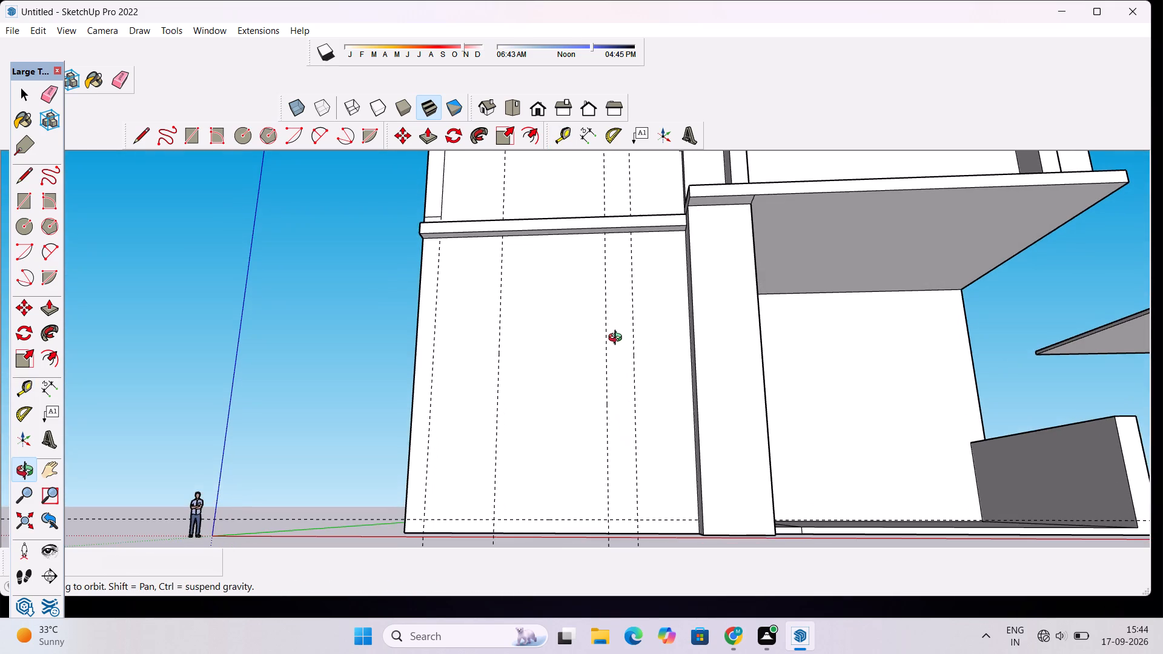
pyautogui.keyDown('shift'); pyautogui.moveTo(618, 339); pyautogui.dragTo(737, 448); pyautogui.keyUp('shift')
pyautogui.keyDown('shift'); pyautogui.moveTo(738, 445); pyautogui.dragTo(689, 414); pyautogui.keyUp('shift')
pyautogui.moveTo(670, 469); pyautogui.dragTo(663, 439)
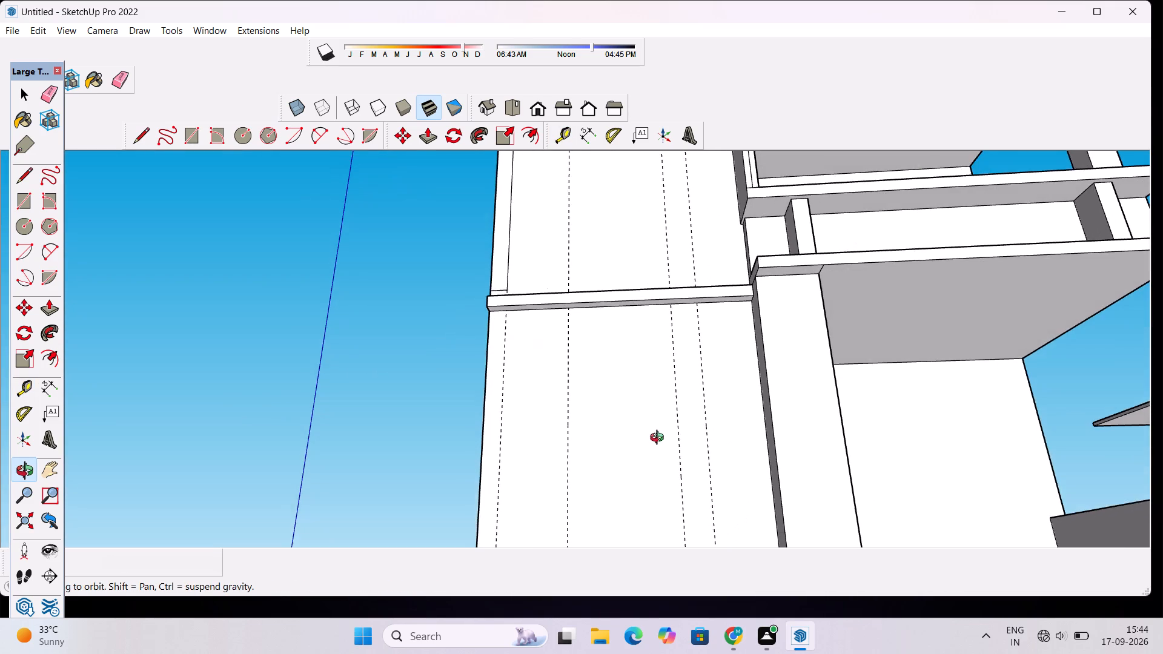
pyautogui.moveTo(660, 440); pyautogui.dragTo(694, 456)
pyautogui.moveTo(718, 457); pyautogui.dragTo(634, 441)
pyautogui.scroll(-2, 629, 442)
pyautogui.scroll(3, 612, 463)
pyautogui.moveTo(634, 469); pyautogui.dragTo(655, 444)
pyautogui.keyDown('shift'); pyautogui.moveTo(661, 440); pyautogui.dragTo(642, 444); pyautogui.keyUp('shift')
pyautogui.scroll(4, 635, 447)
pyautogui.press('t')
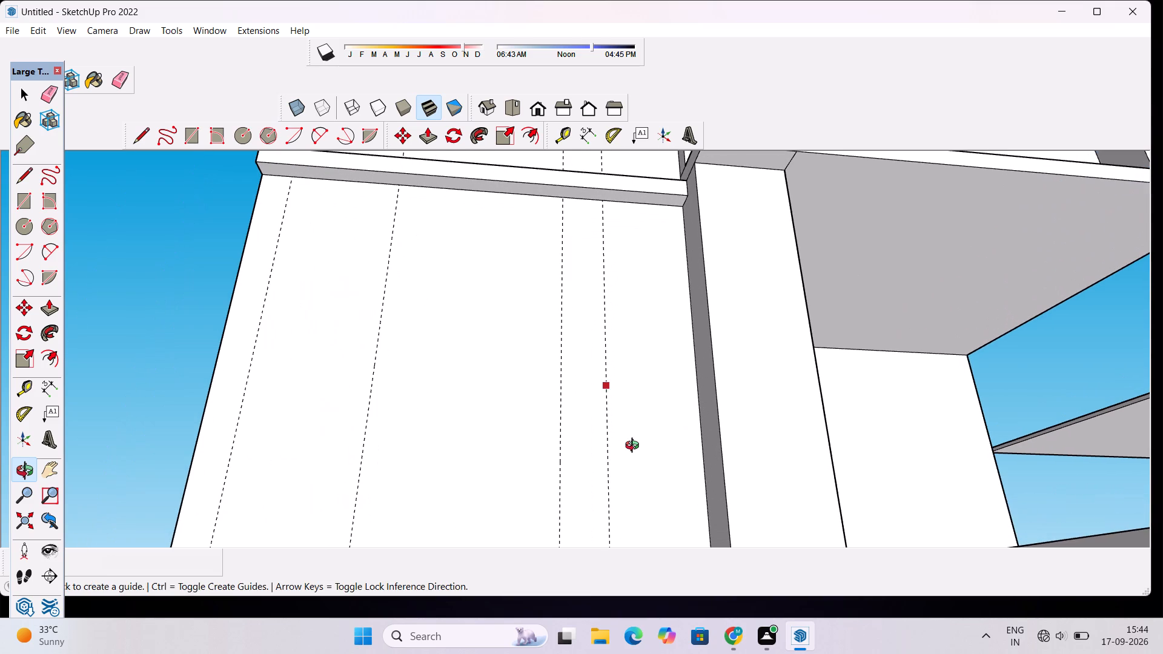
pyautogui.click(502, 196)
pyautogui.scroll(-4, 506, 193)
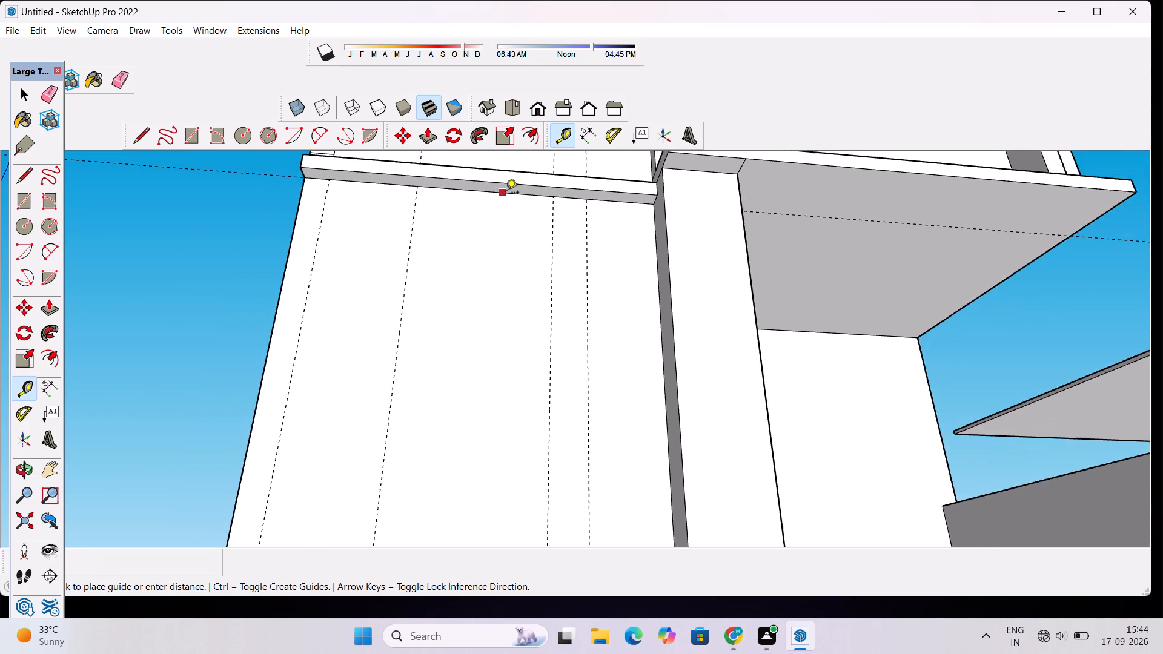
pyautogui.scroll(-2, 506, 193)
pyautogui.scroll(3, 509, 231)
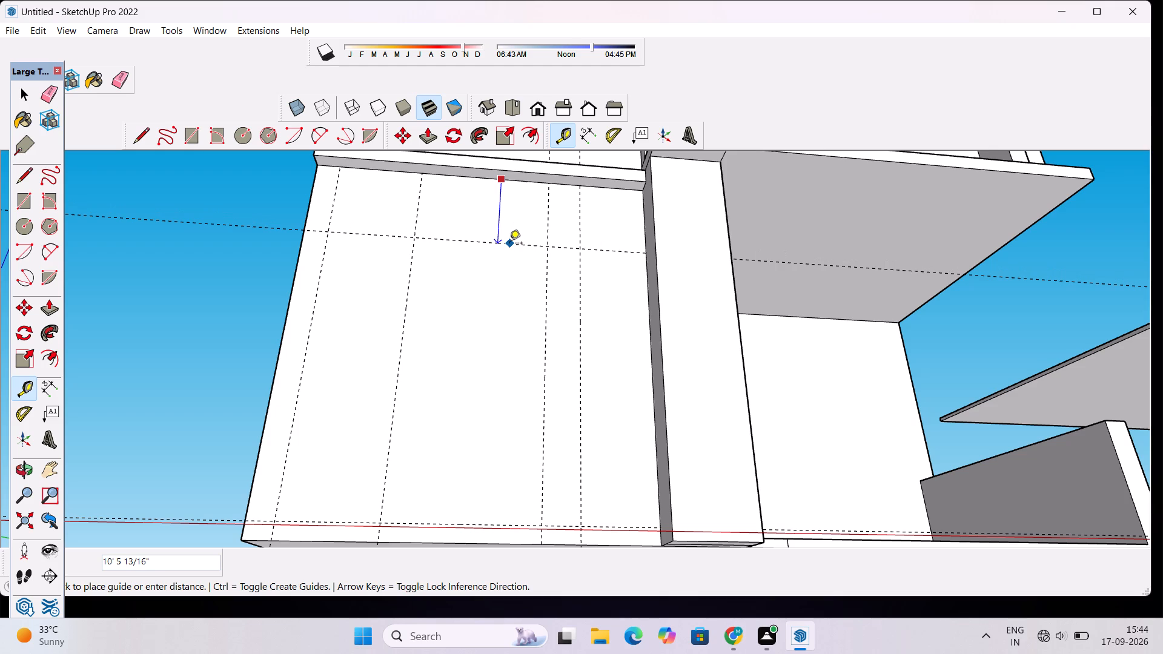
pyautogui.write("11'")
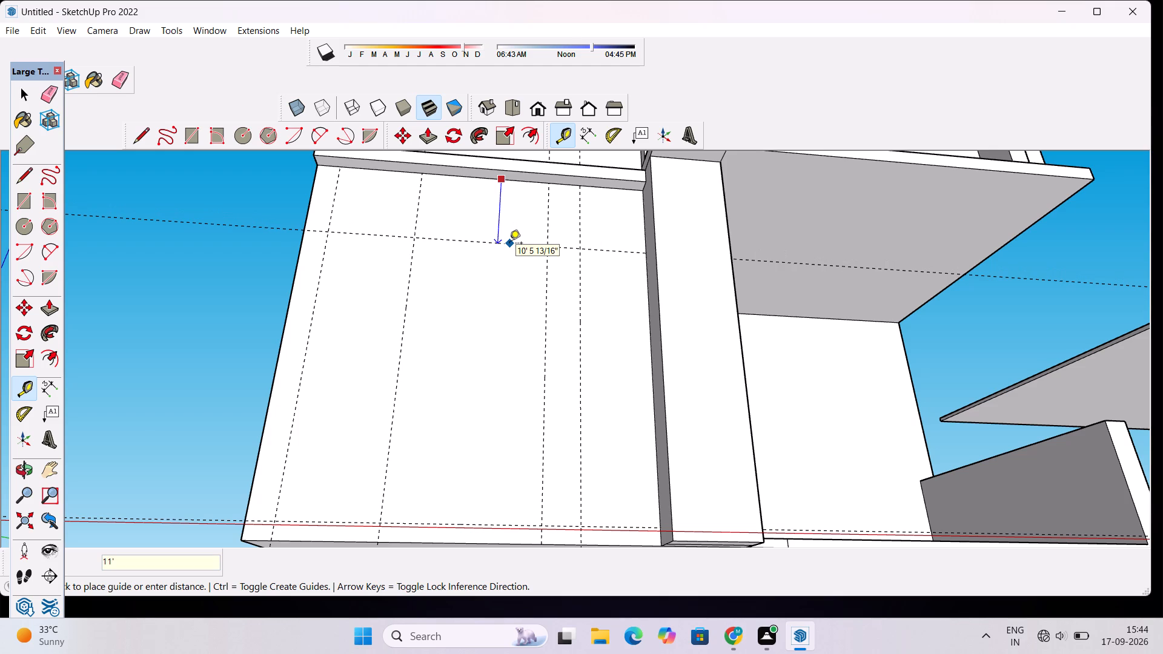
pyautogui.press('Return')
# Examine the guide layout on the ground-floor front wall from several angles.
pyautogui.press('o')
pyautogui.scroll(-4, 509, 245)
pyautogui.moveTo(510, 246); pyautogui.dragTo(511, 301)
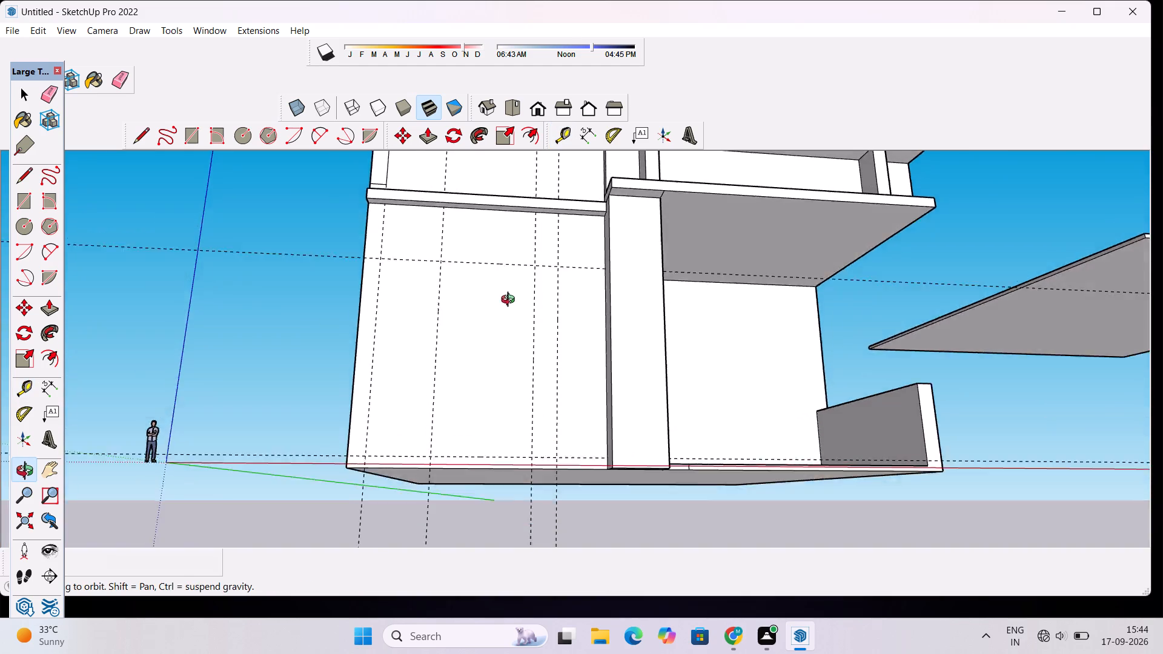
pyautogui.moveTo(511, 301); pyautogui.dragTo(511, 378)
pyautogui.scroll(-3, 511, 365)
pyautogui.scroll(1, 508, 373)
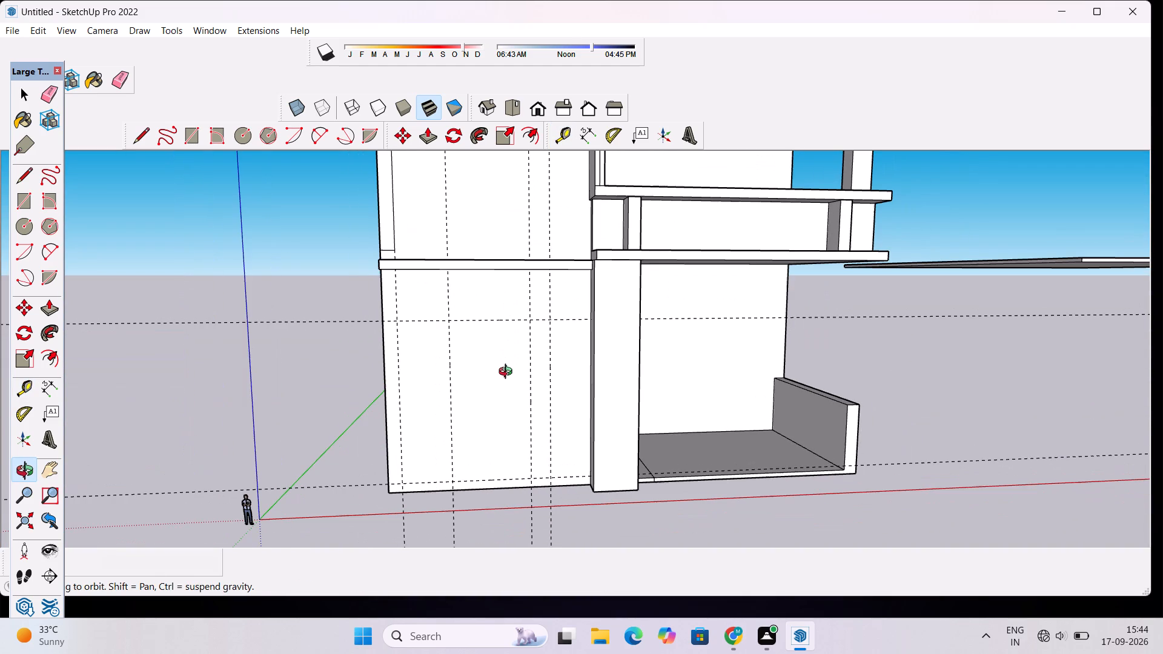
pyautogui.scroll(1, 503, 392)
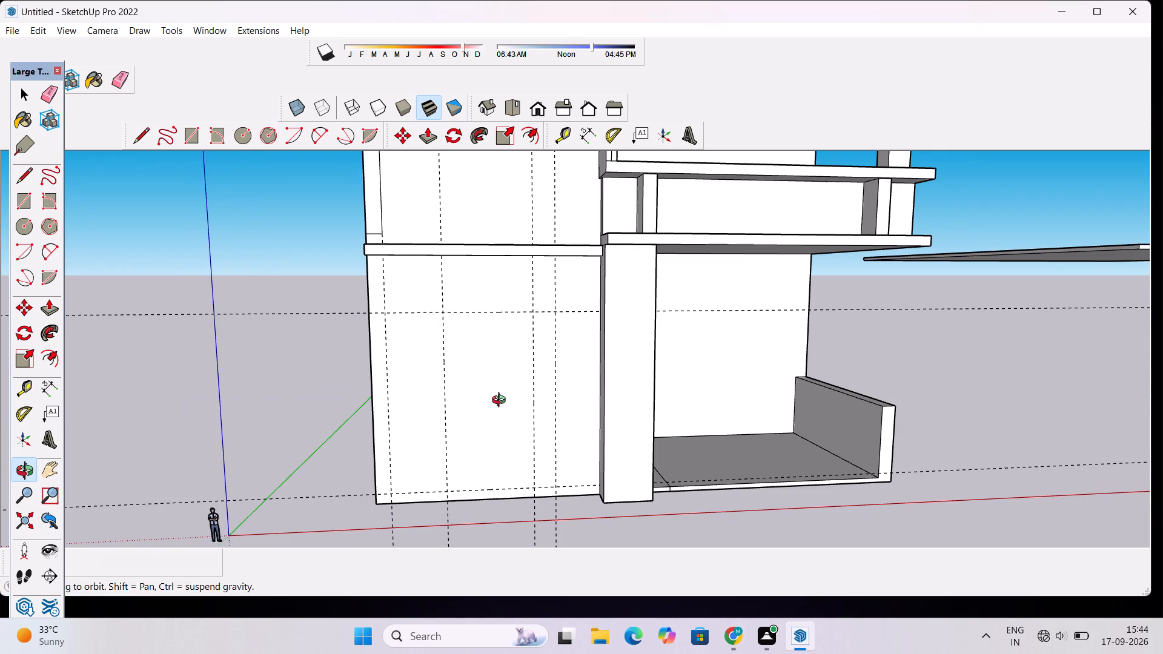
pyautogui.scroll(-4, 502, 391)
pyautogui.moveTo(502, 381); pyautogui.dragTo(503, 398)
pyautogui.scroll(4, 503, 401)
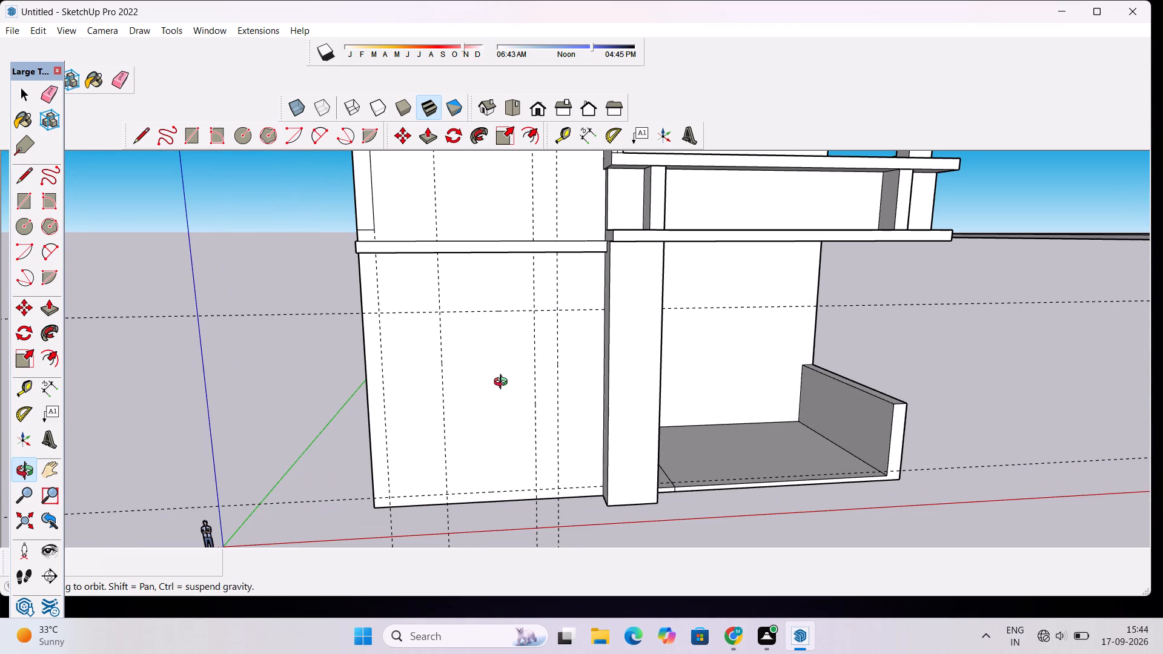
pyautogui.keyDown('shift'); pyautogui.moveTo(503, 383); pyautogui.dragTo(496, 349); pyautogui.keyUp('shift')
pyautogui.scroll(-2, 496, 349)
pyautogui.moveTo(517, 383); pyautogui.dragTo(497, 396)
pyautogui.keyDown('shift'); pyautogui.moveTo(483, 417); pyautogui.dragTo(471, 390); pyautogui.keyUp('shift')
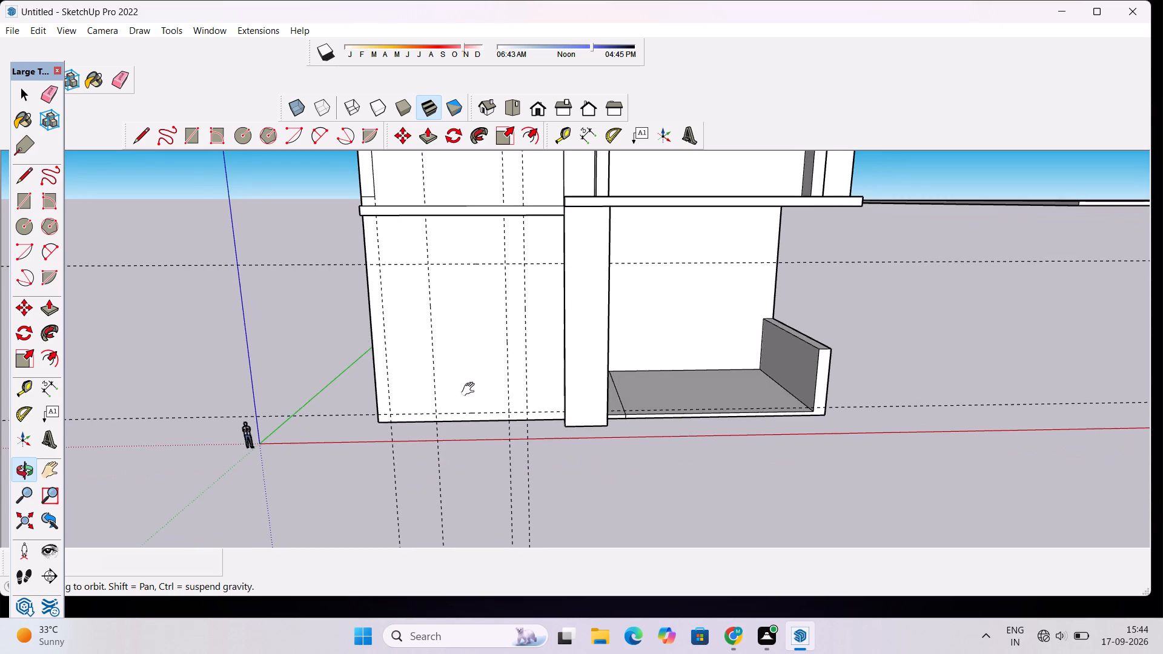
pyautogui.scroll(2, 448, 392)
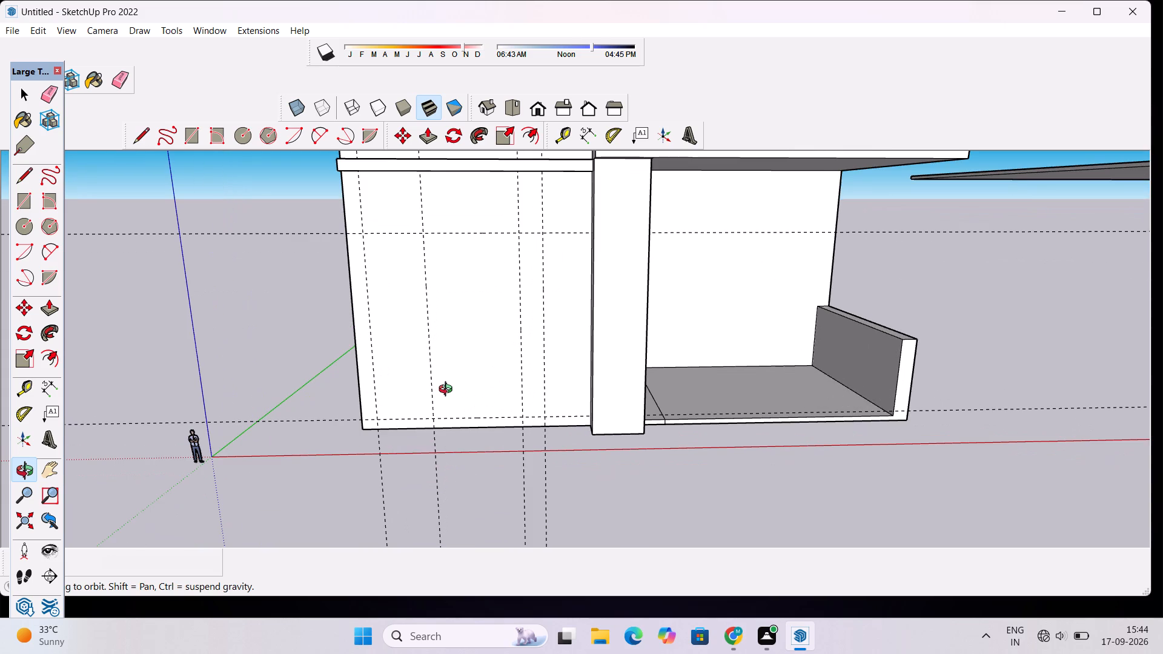
pyautogui.scroll(2, 448, 391)
pyautogui.keyDown('shift'); pyautogui.moveTo(448, 391); pyautogui.dragTo(448, 422); pyautogui.keyUp('shift')
pyautogui.scroll(-2, 446, 420)
pyautogui.keyDown('shift'); pyautogui.moveTo(446, 404); pyautogui.dragTo(446, 410); pyautogui.keyUp('shift')
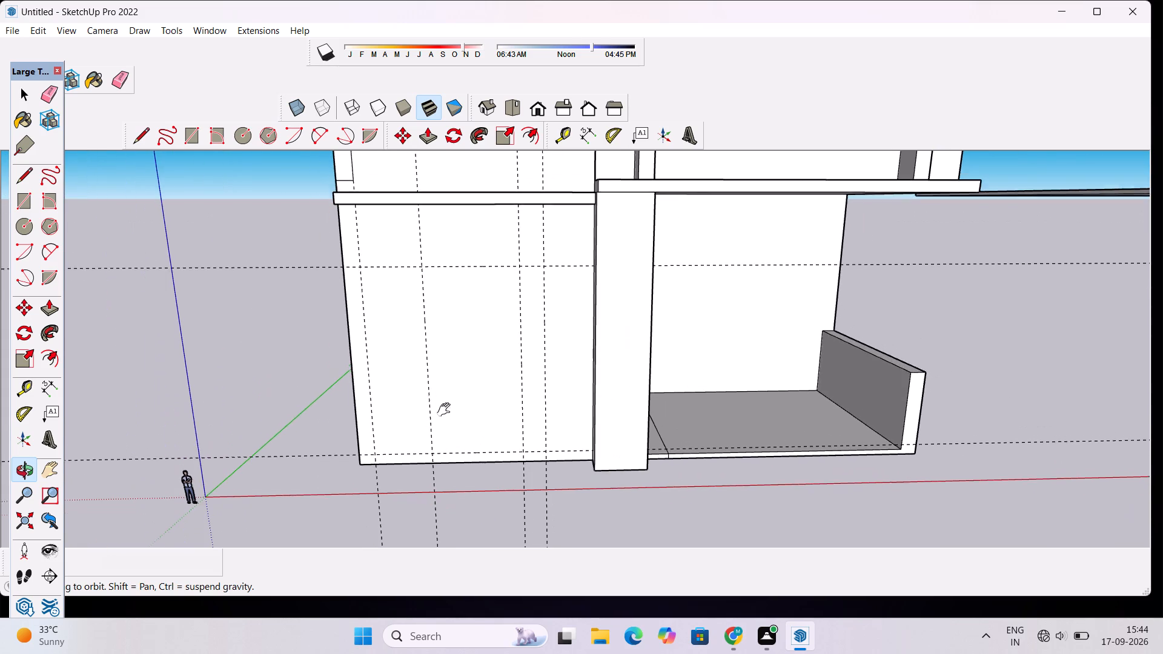
pyautogui.keyDown('shift'); pyautogui.moveTo(446, 410); pyautogui.dragTo(446, 420); pyautogui.keyUp('shift')
pyautogui.moveTo(444, 417); pyautogui.dragTo(454, 409)
# Outline a panel beside the pillar on the ground-floor front wall, about 9' 1" wide and 36' high, following the guides.
pyautogui.press('l')
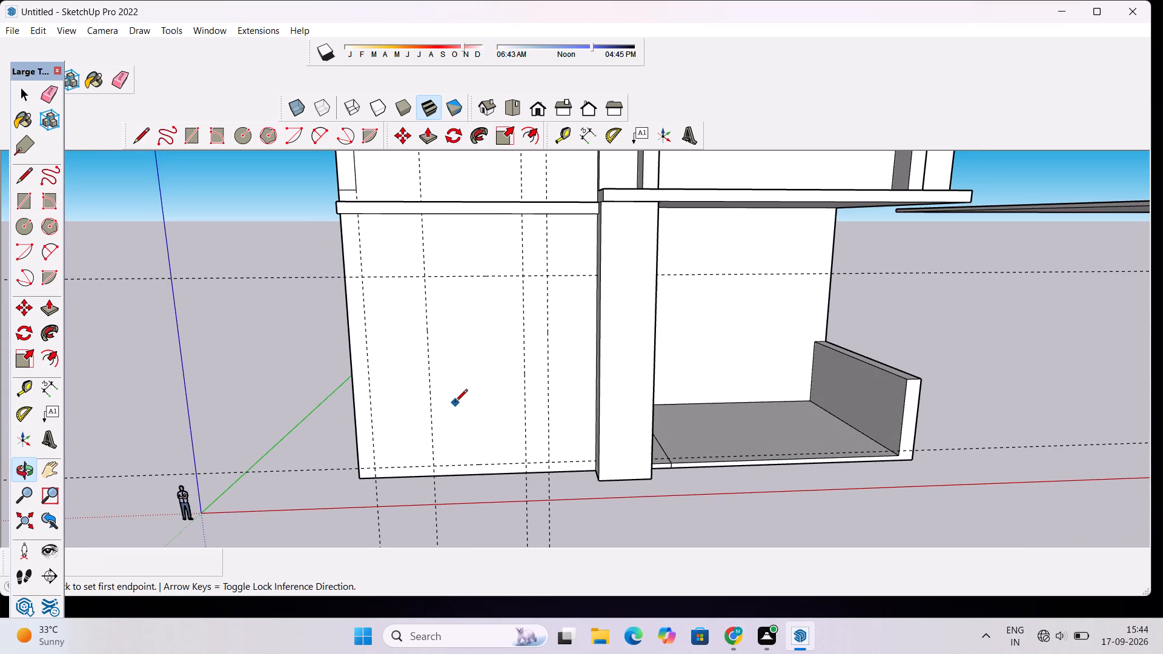
pyautogui.scroll(2, 526, 461)
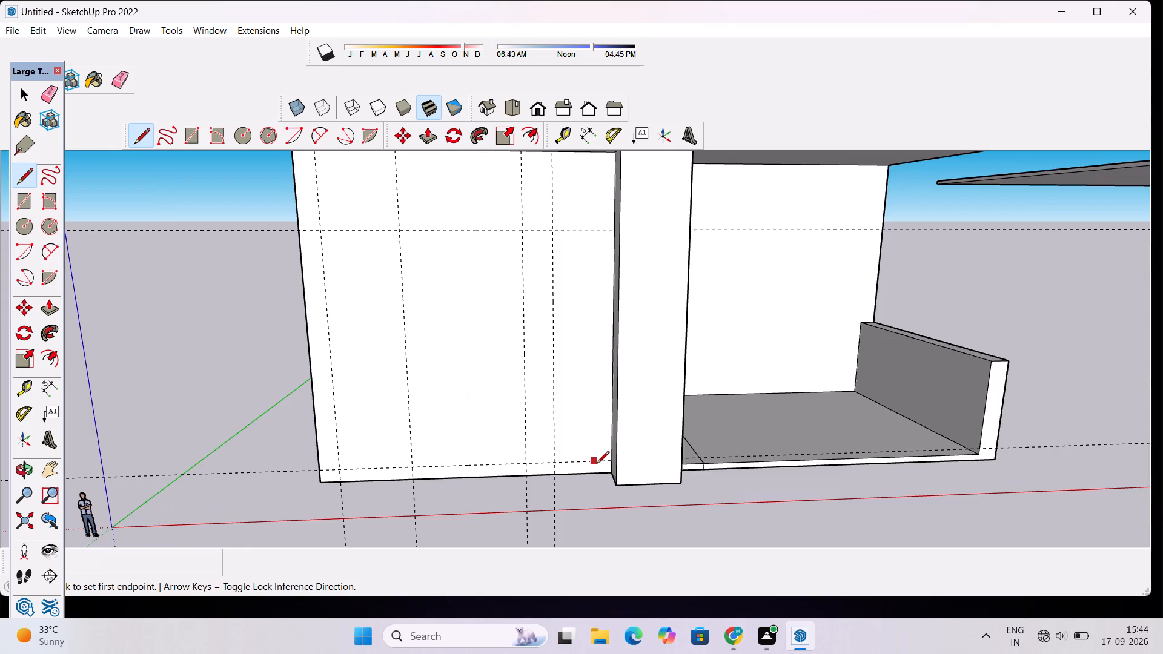
pyautogui.scroll(4, 597, 464)
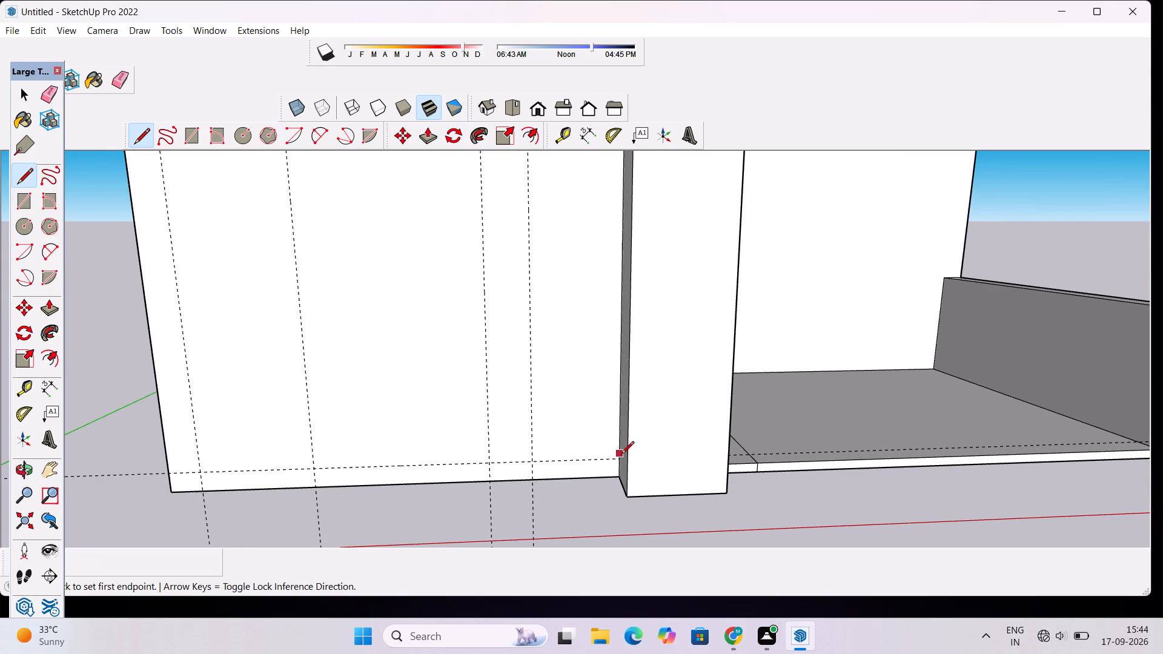
pyautogui.click(621, 458)
pyautogui.click(532, 460)
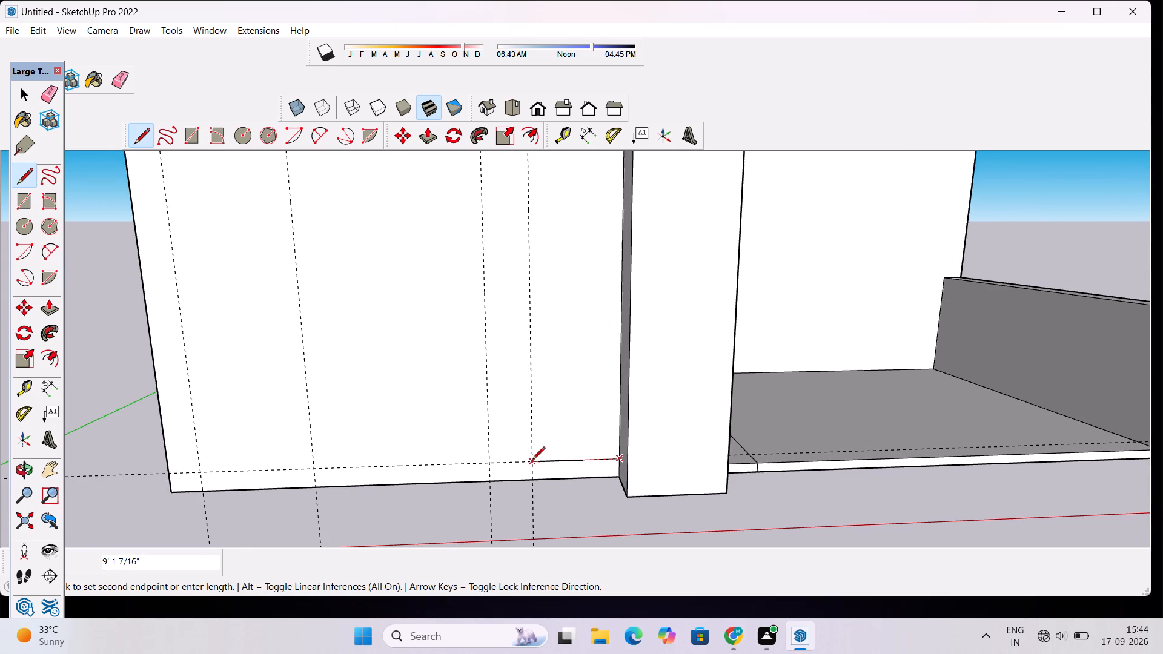
pyautogui.scroll(-9, 529, 452)
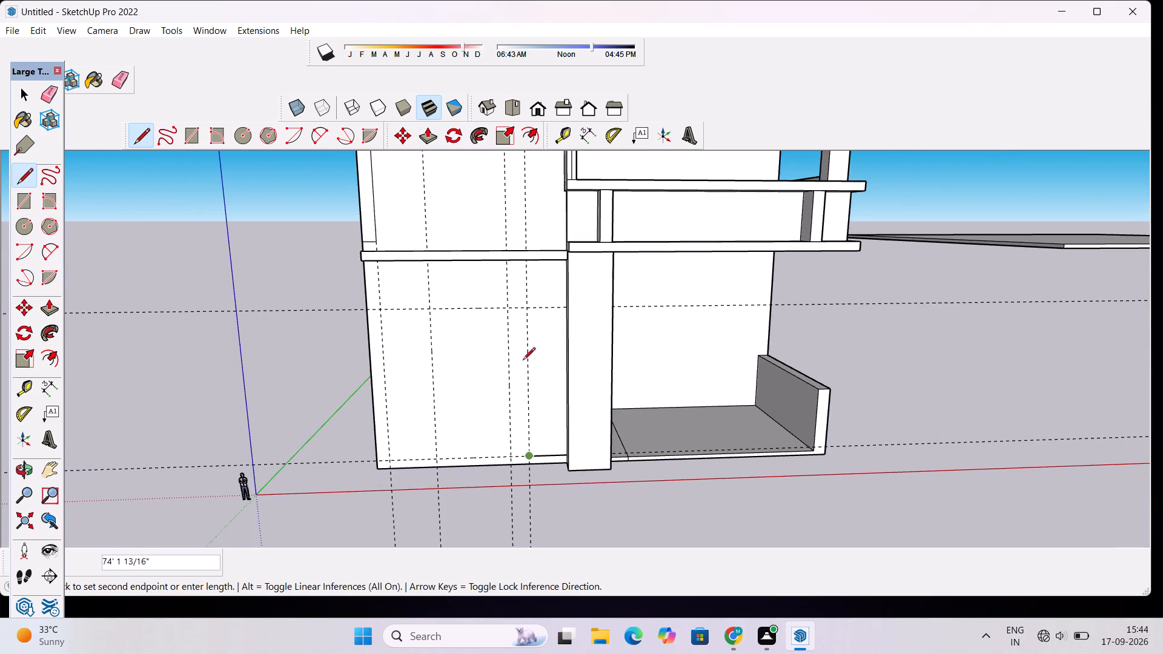
pyautogui.scroll(4, 523, 334)
pyautogui.click(529, 292)
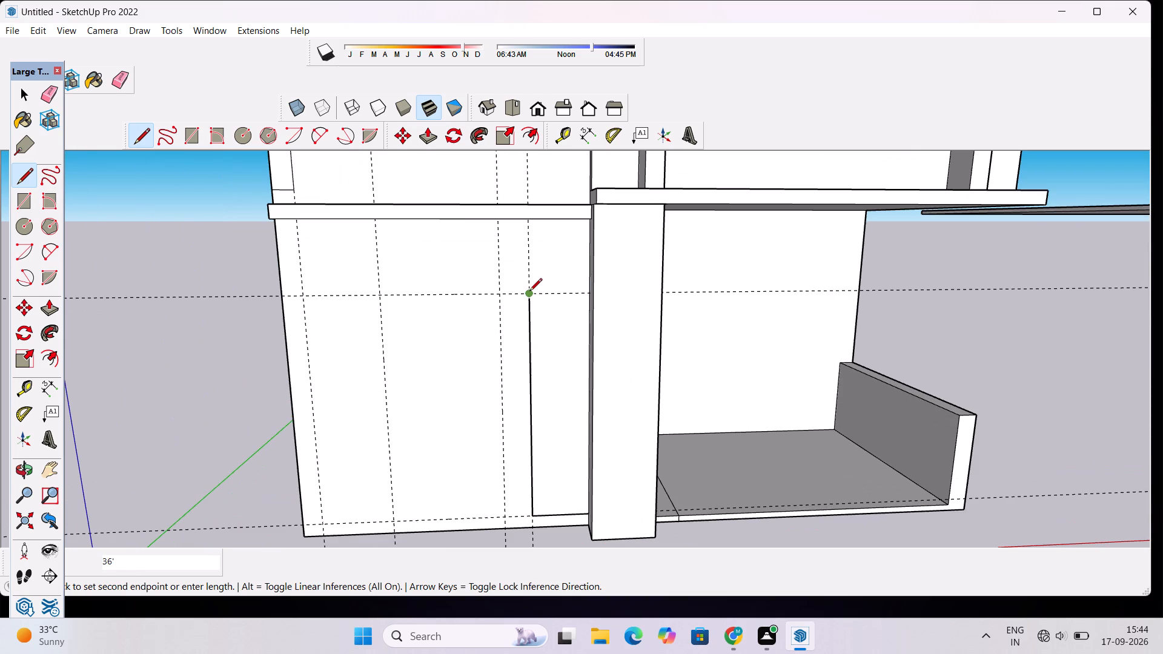
pyautogui.scroll(8, 586, 285)
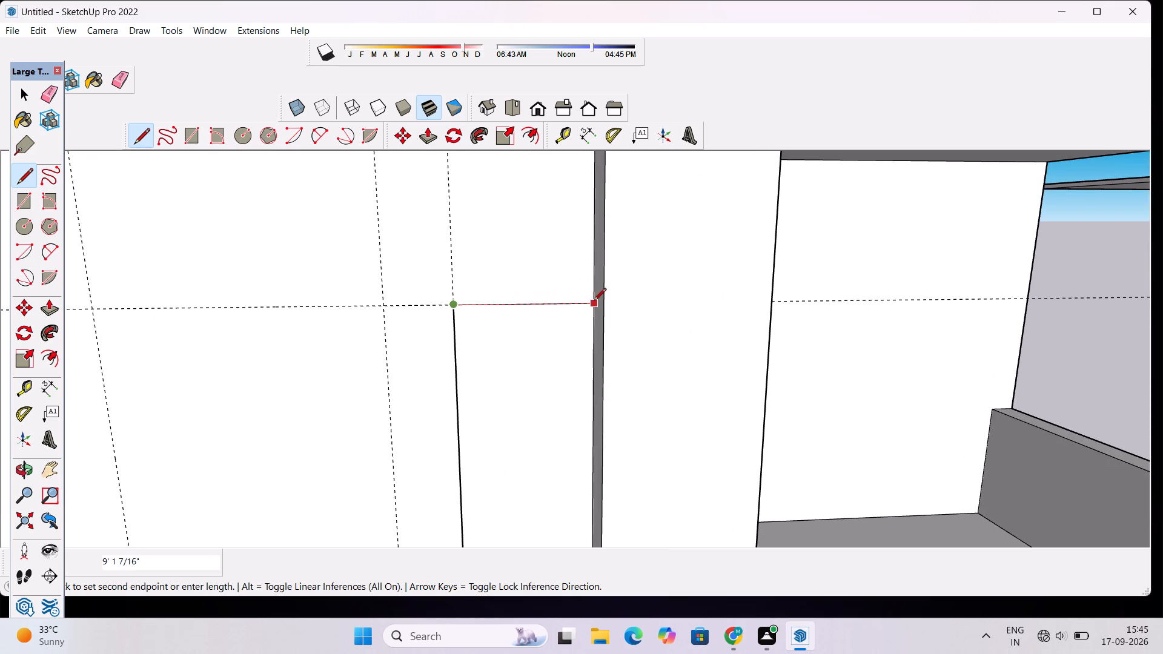
pyautogui.click(590, 306)
# Draw a 36' vertical line along the third vertical guide, from the lower horizontal guide up to the upper one.
pyautogui.scroll(-7, 600, 291)
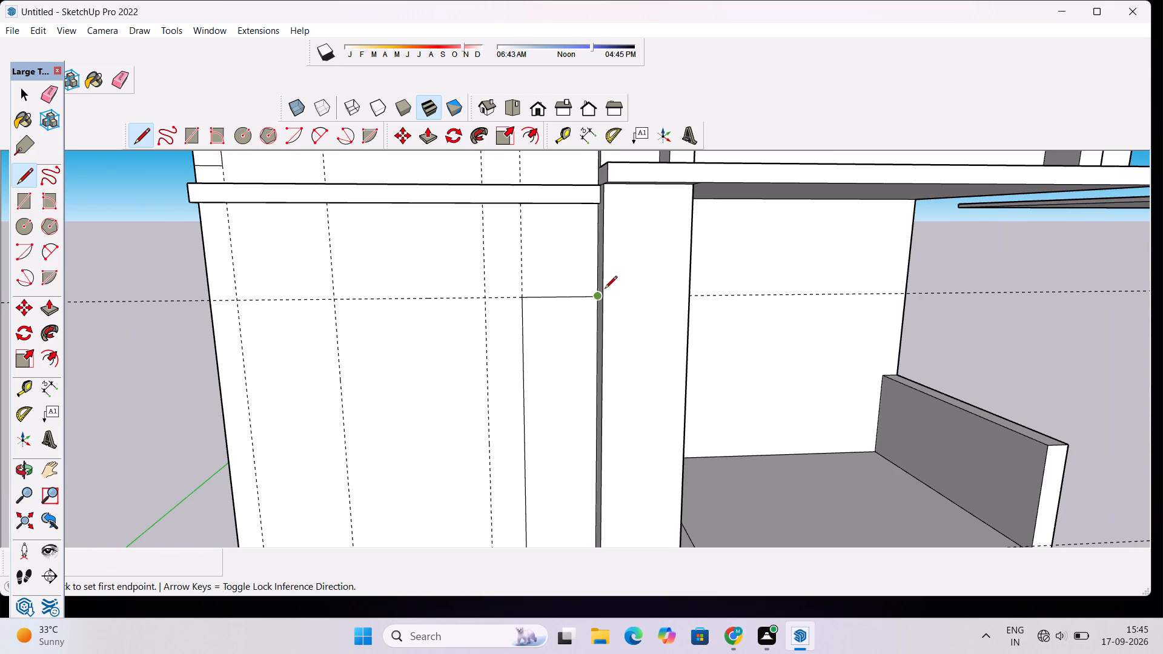
pyautogui.scroll(-6, 597, 302)
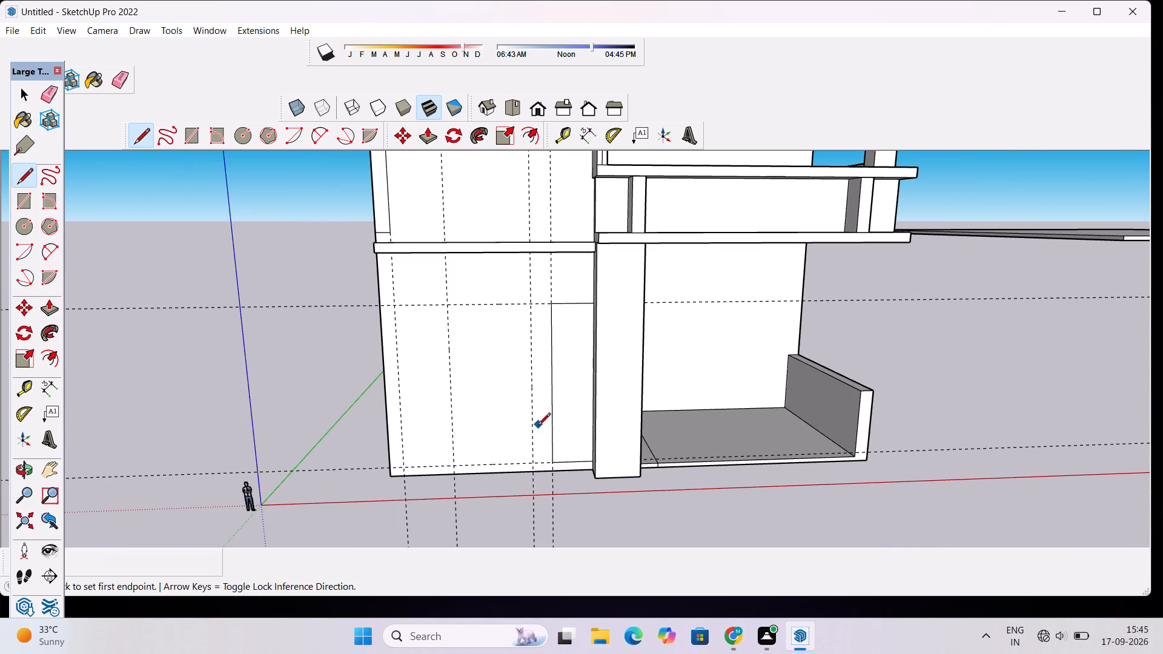
pyautogui.scroll(9, 540, 440)
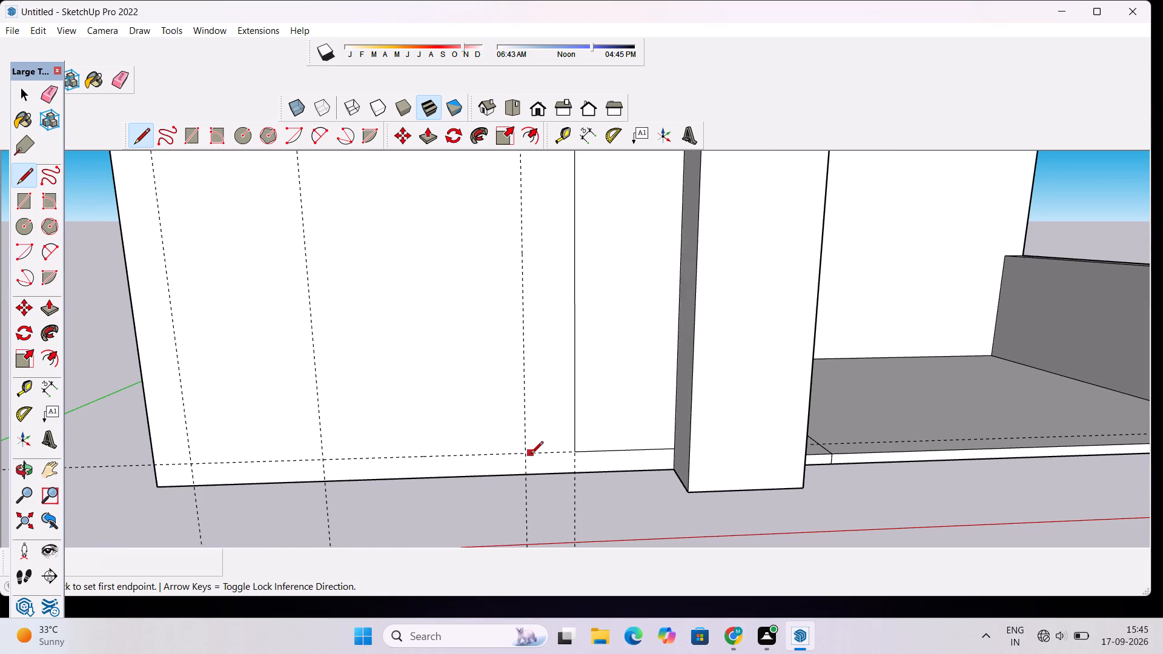
pyautogui.click(523, 454)
pyautogui.scroll(-11, 525, 388)
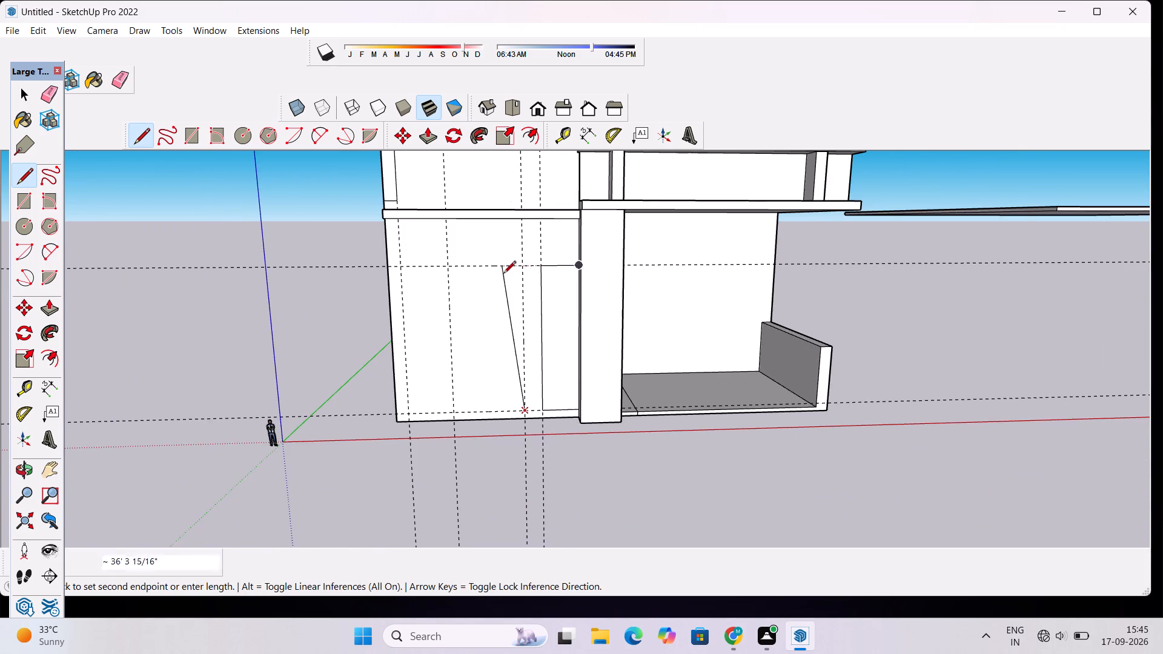
pyautogui.scroll(7, 514, 262)
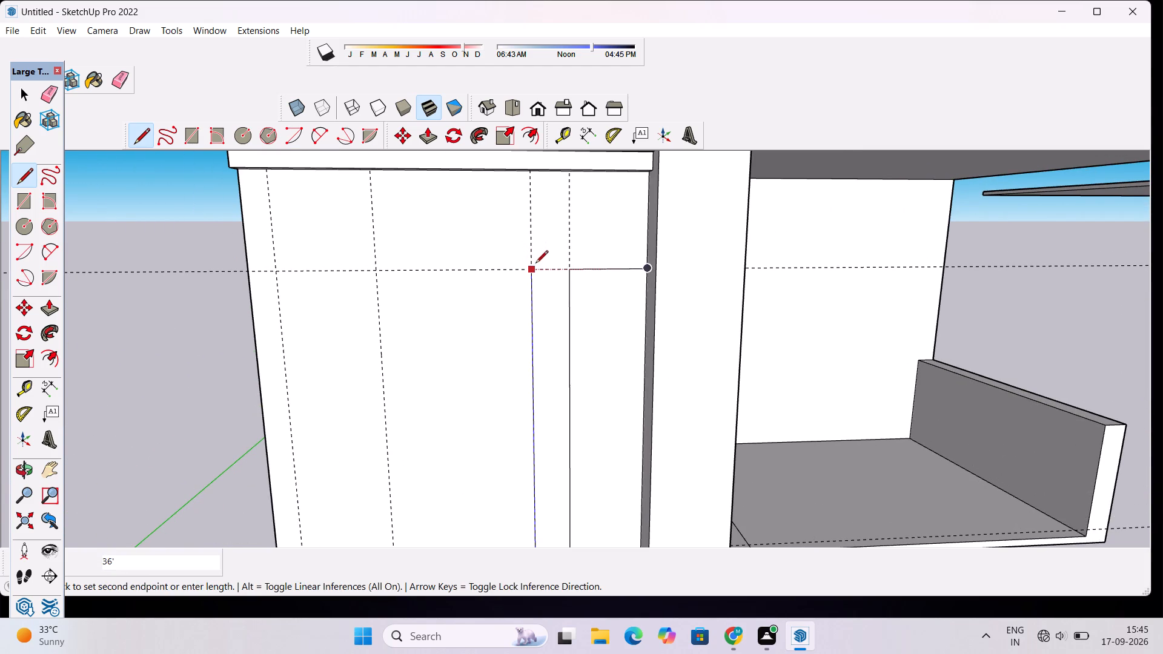
pyautogui.scroll(2, 531, 269)
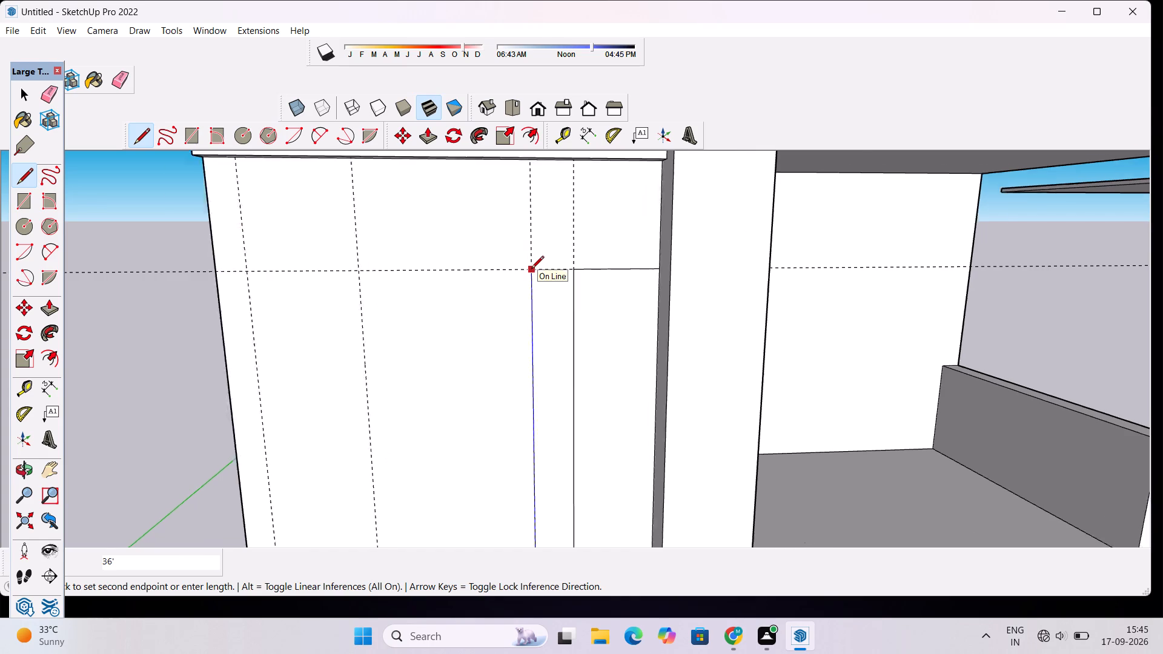
pyautogui.scroll(8, 531, 269)
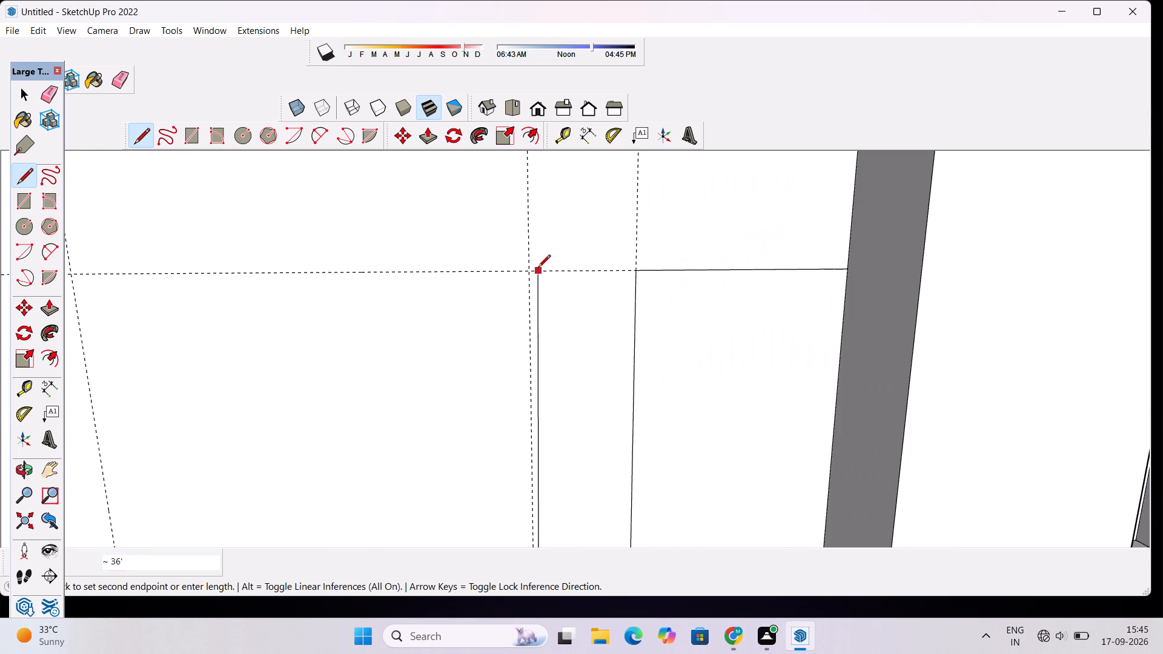
pyautogui.click(529, 271)
# Continue with a top edge about 17' 1" long to the second vertical guide and its side down to the lower guide.
pyautogui.scroll(-8, 529, 271)
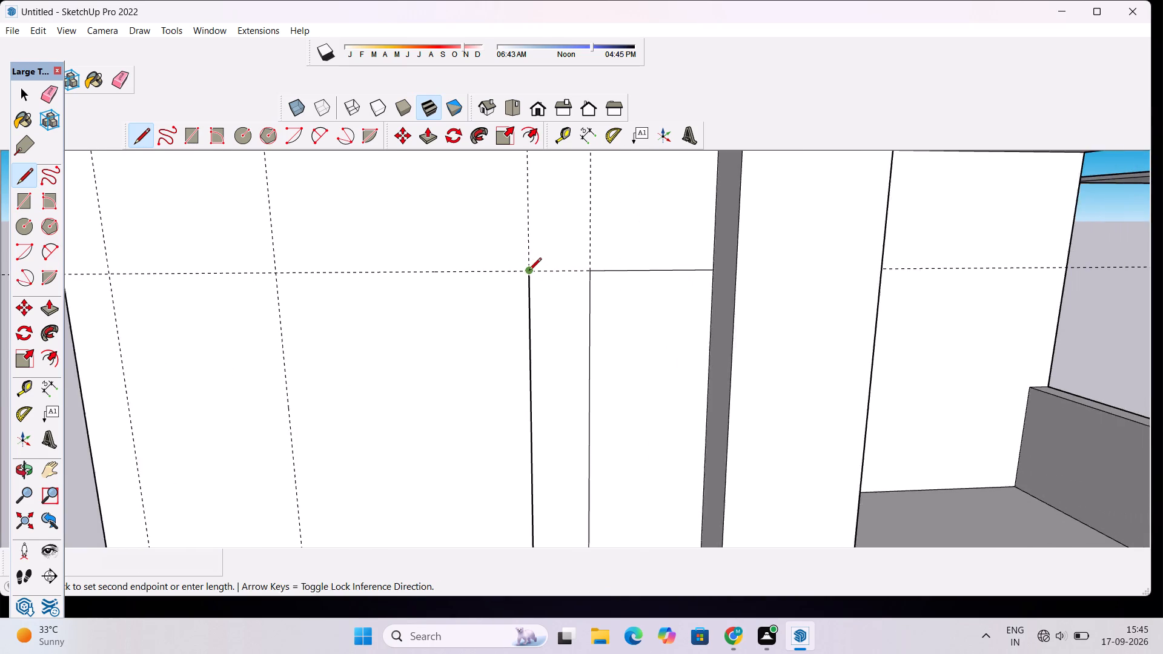
pyautogui.scroll(-7, 529, 271)
pyautogui.scroll(2, 546, 263)
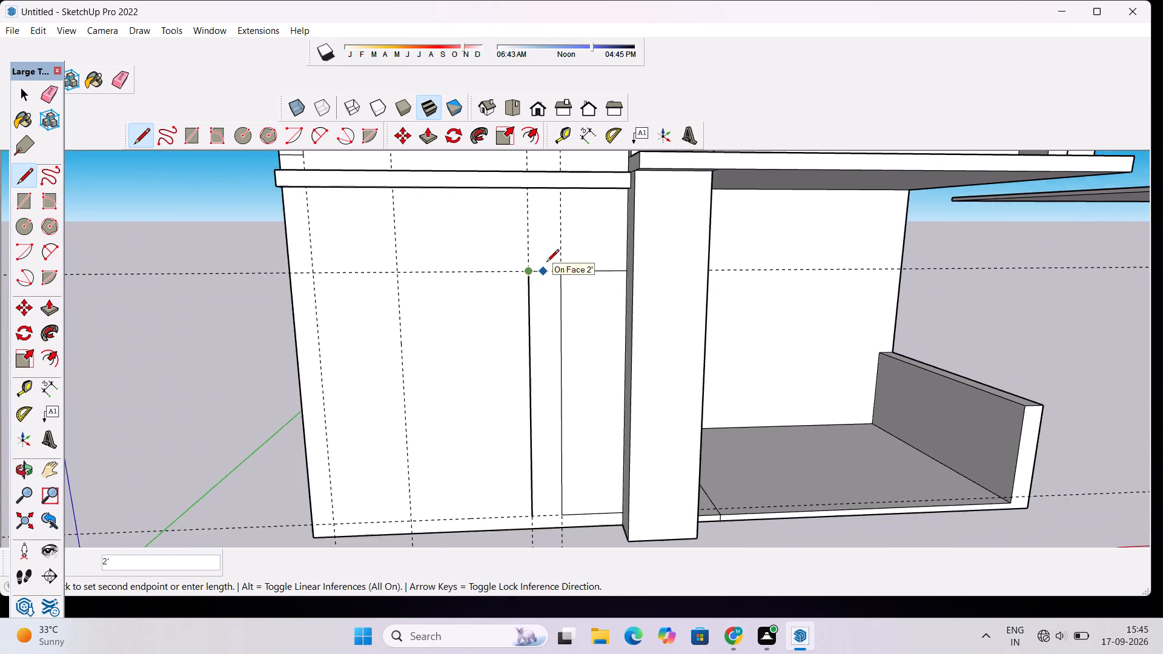
pyautogui.scroll(1, 546, 263)
pyautogui.scroll(-2, 546, 263)
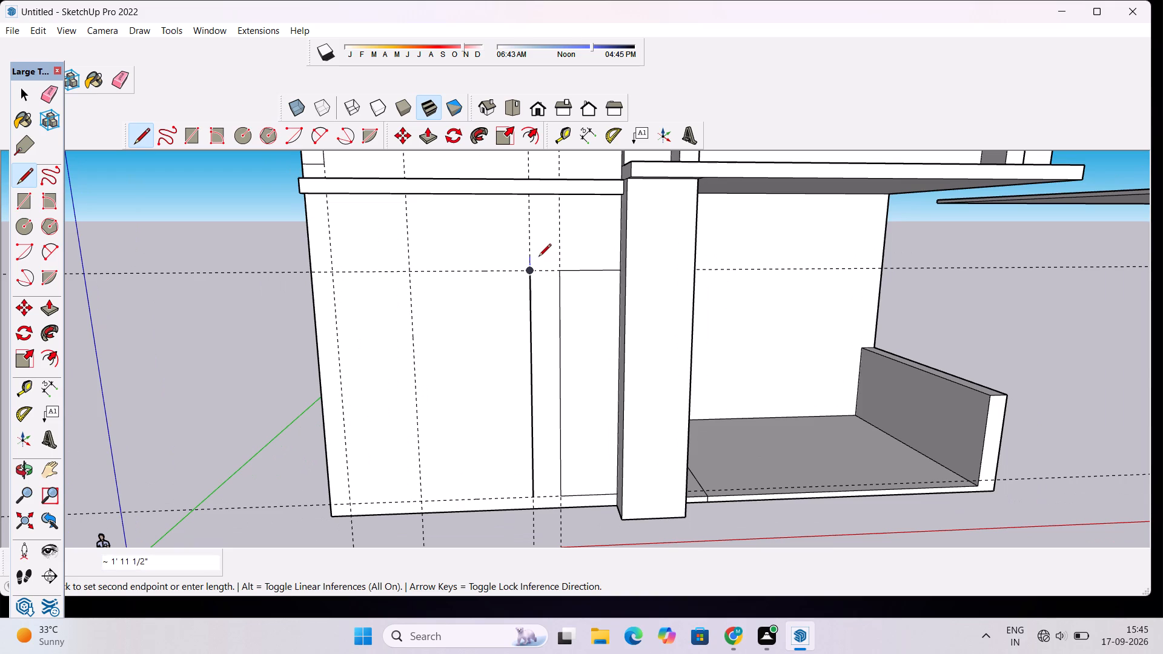
pyautogui.scroll(4, 537, 257)
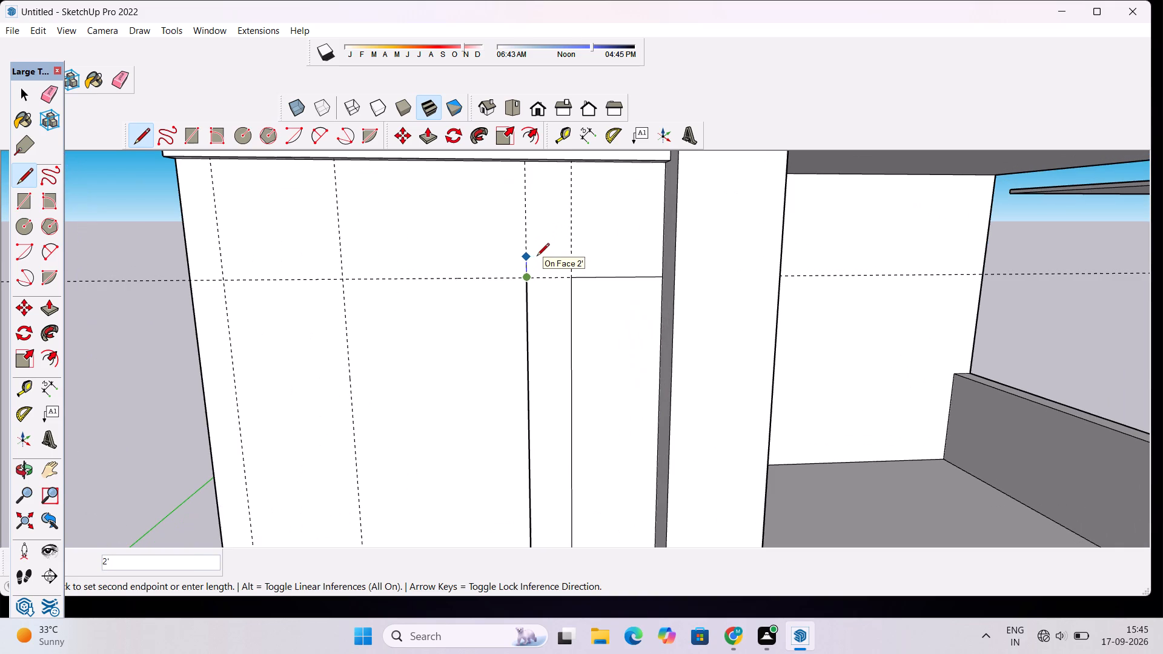
pyautogui.click(344, 279)
pyautogui.scroll(-9, 354, 246)
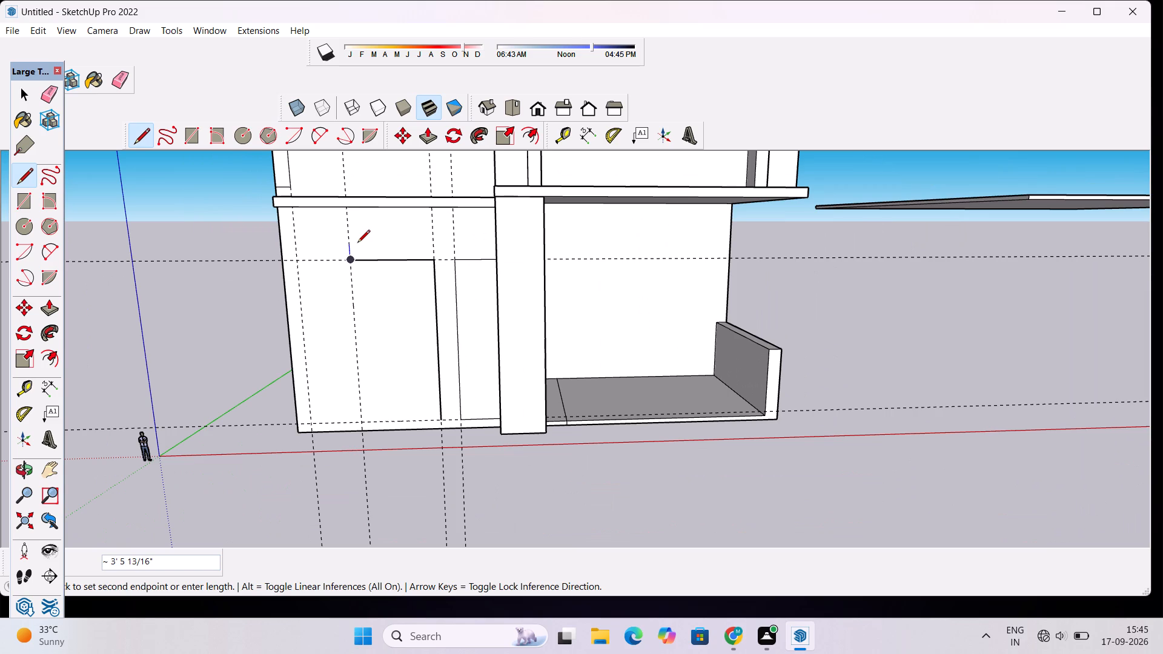
pyautogui.scroll(-2, 355, 259)
pyautogui.scroll(1, 354, 387)
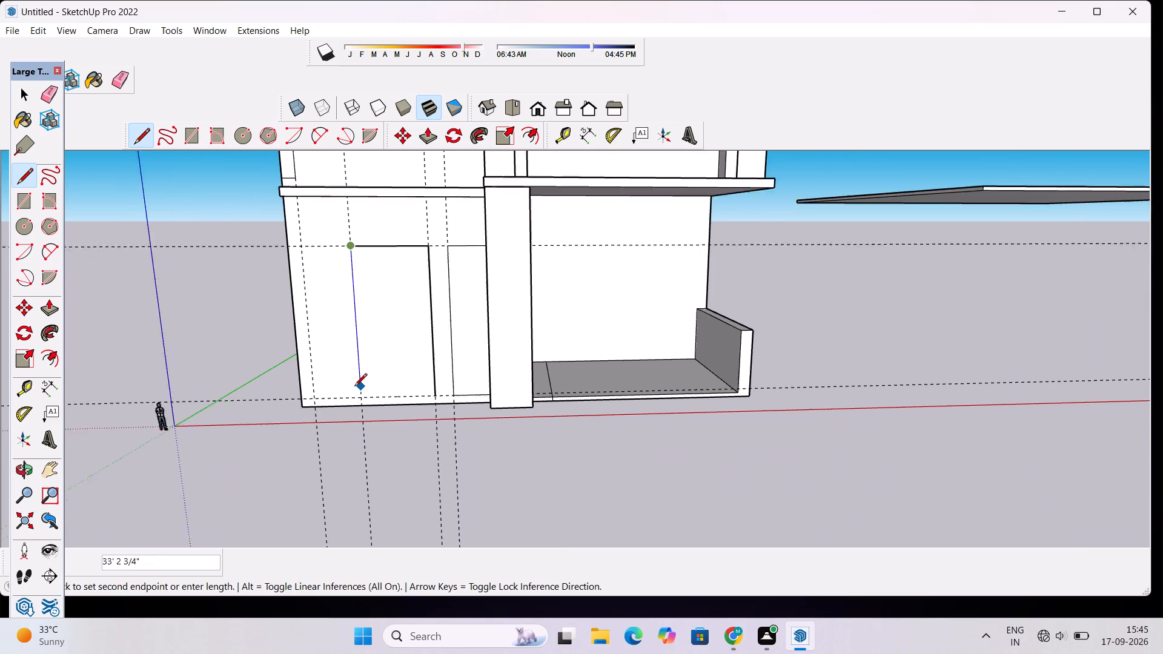
pyautogui.scroll(5, 354, 387)
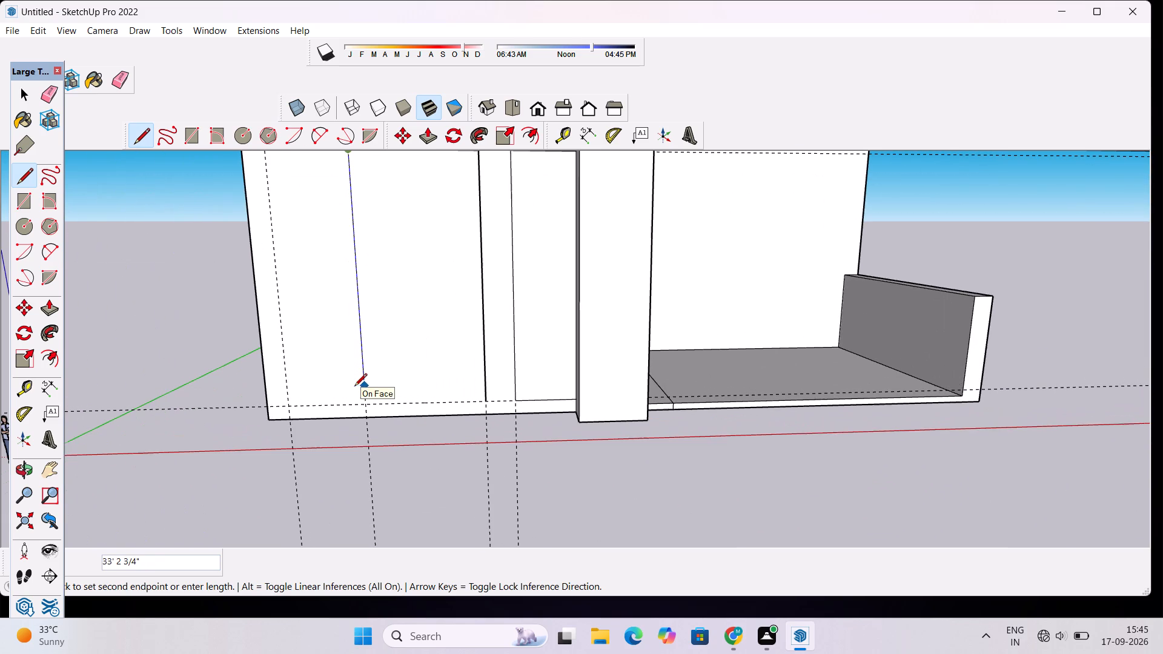
pyautogui.click(368, 404)
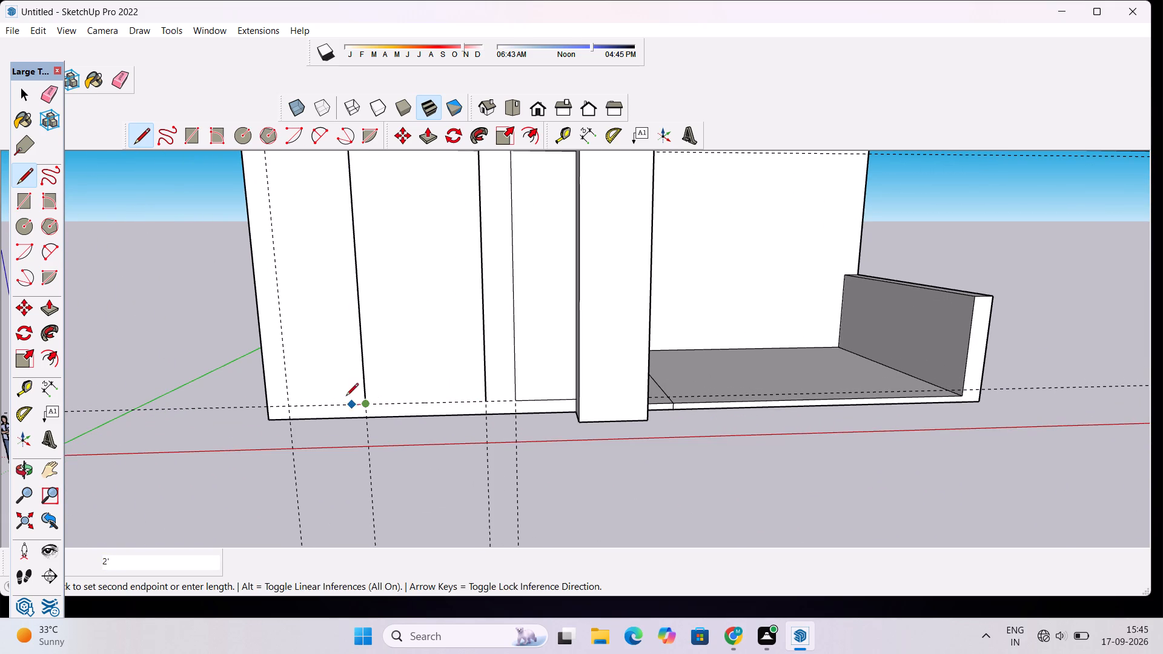
# Extend the outline along the lower guide to the outermost vertical guide, with a 47' edge up to the projecting band.
pyautogui.click(290, 408)
pyautogui.scroll(-6, 296, 407)
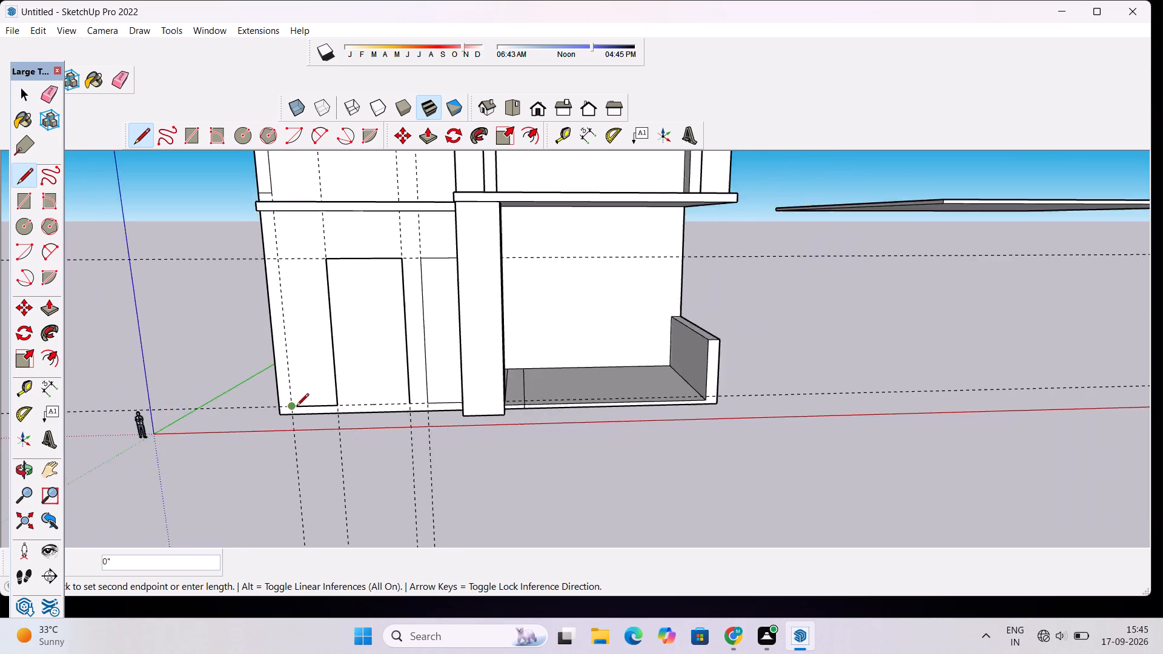
pyautogui.scroll(-7, 296, 407)
pyautogui.scroll(6, 294, 323)
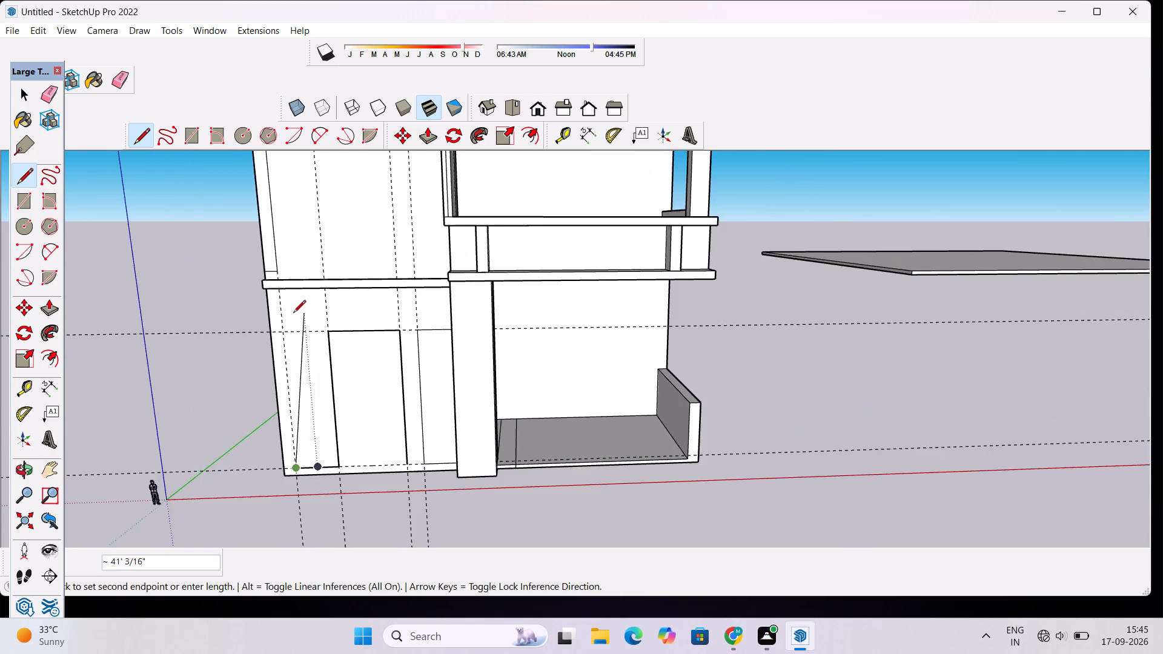
pyautogui.scroll(5, 293, 314)
pyautogui.scroll(15, 244, 292)
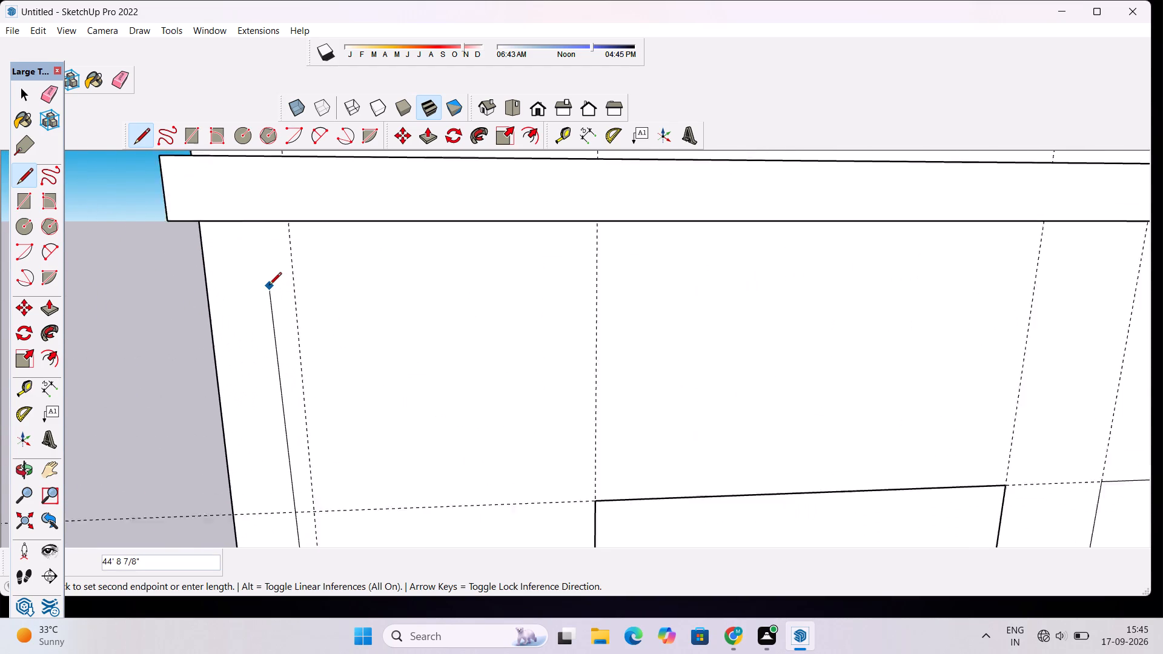
pyautogui.scroll(8, 269, 286)
pyautogui.scroll(-1, 276, 274)
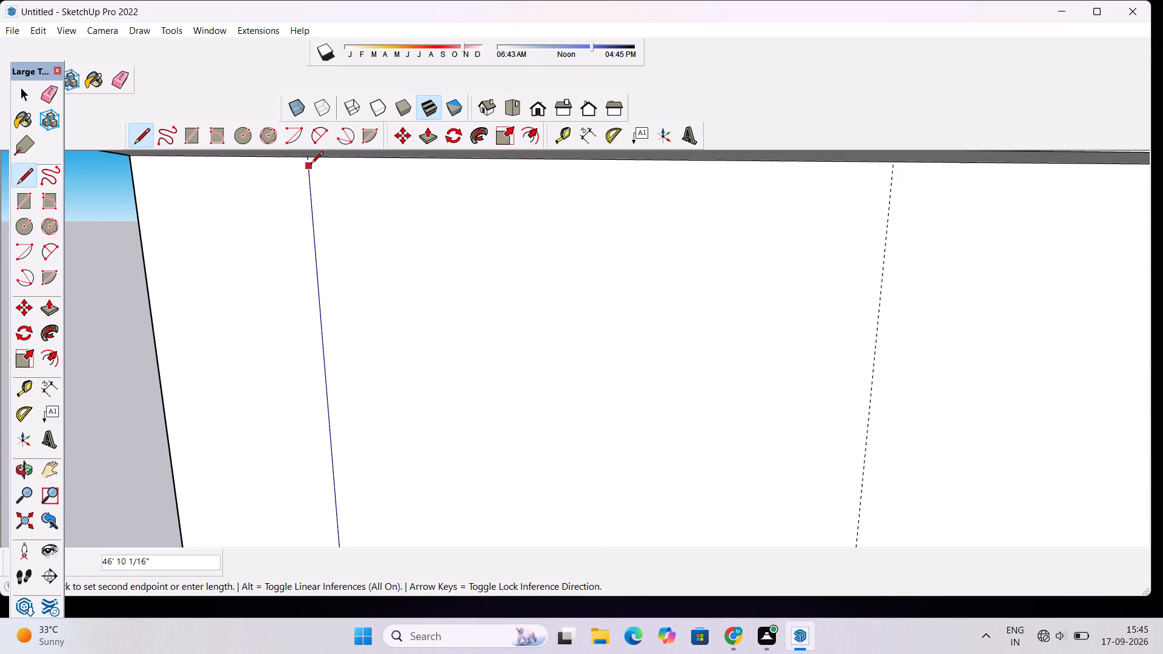
pyautogui.click(310, 157)
# Examine the panel outlines on the ground-floor front wall from several angles and distances.
pyautogui.press('o')
pyautogui.moveTo(326, 328); pyautogui.dragTo(326, 243)
pyautogui.scroll(-4, 326, 243)
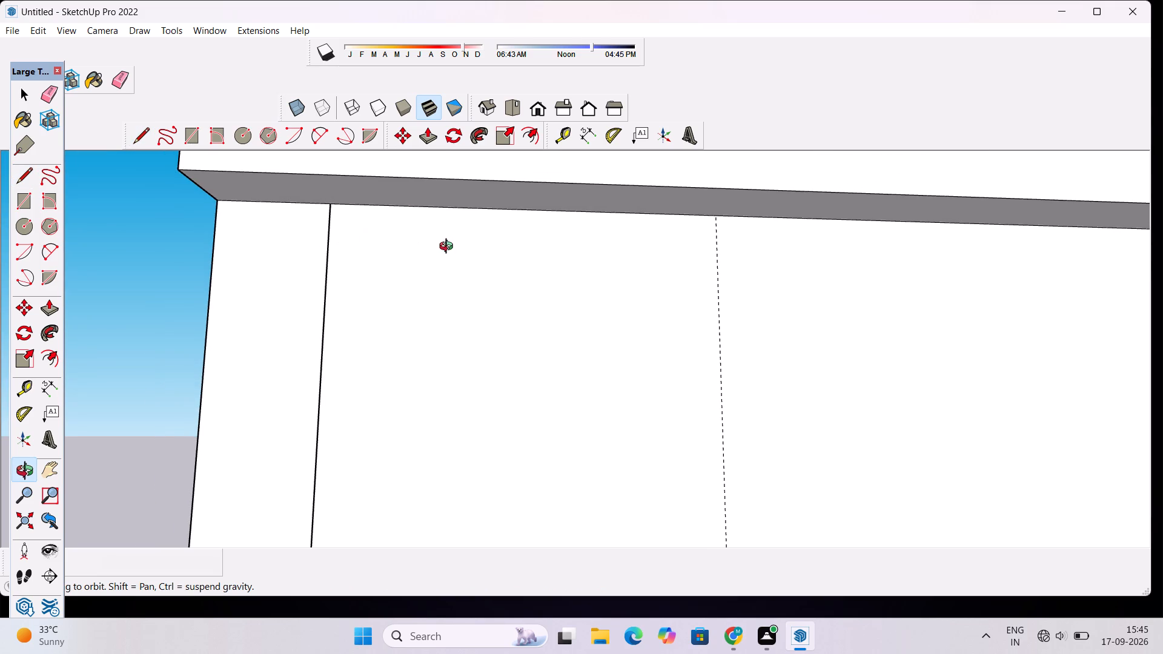
pyautogui.moveTo(449, 245); pyautogui.dragTo(437, 206)
pyautogui.scroll(-11, 411, 202)
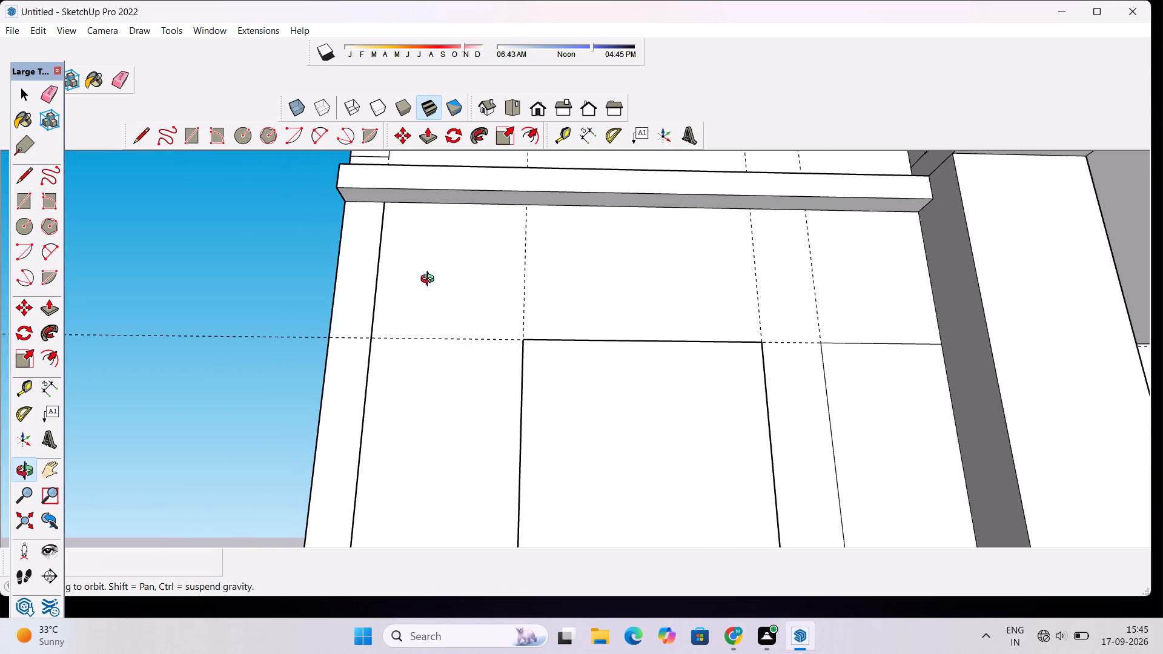
pyautogui.scroll(-4, 437, 254)
pyautogui.moveTo(440, 248); pyautogui.dragTo(442, 298)
pyautogui.scroll(-5, 445, 277)
pyautogui.moveTo(507, 346); pyautogui.dragTo(517, 388)
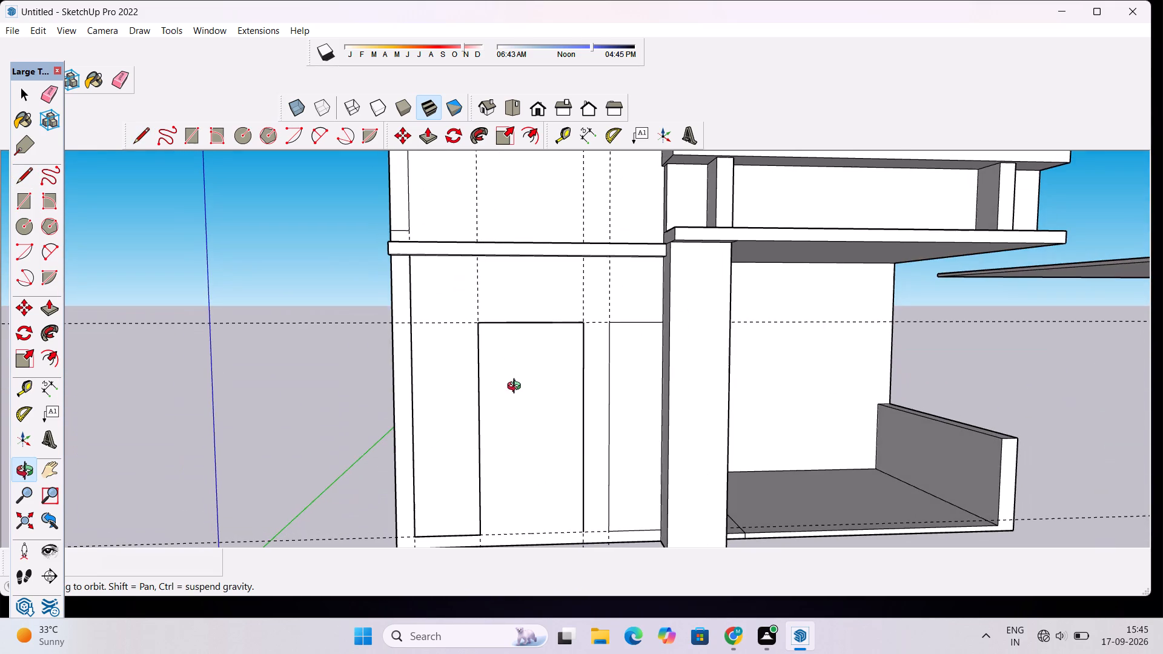
pyautogui.keyDown('shift'); pyautogui.moveTo(578, 394); pyautogui.dragTo(469, 340); pyautogui.keyUp('shift')
pyautogui.moveTo(413, 348); pyautogui.dragTo(429, 357)
pyautogui.scroll(1, 439, 374)
pyautogui.keyDown('shift'); pyautogui.moveTo(447, 388); pyautogui.dragTo(412, 368); pyautogui.keyUp('shift')
pyautogui.keyDown('shift'); pyautogui.moveTo(440, 411); pyautogui.dragTo(402, 371); pyautogui.keyUp('shift')
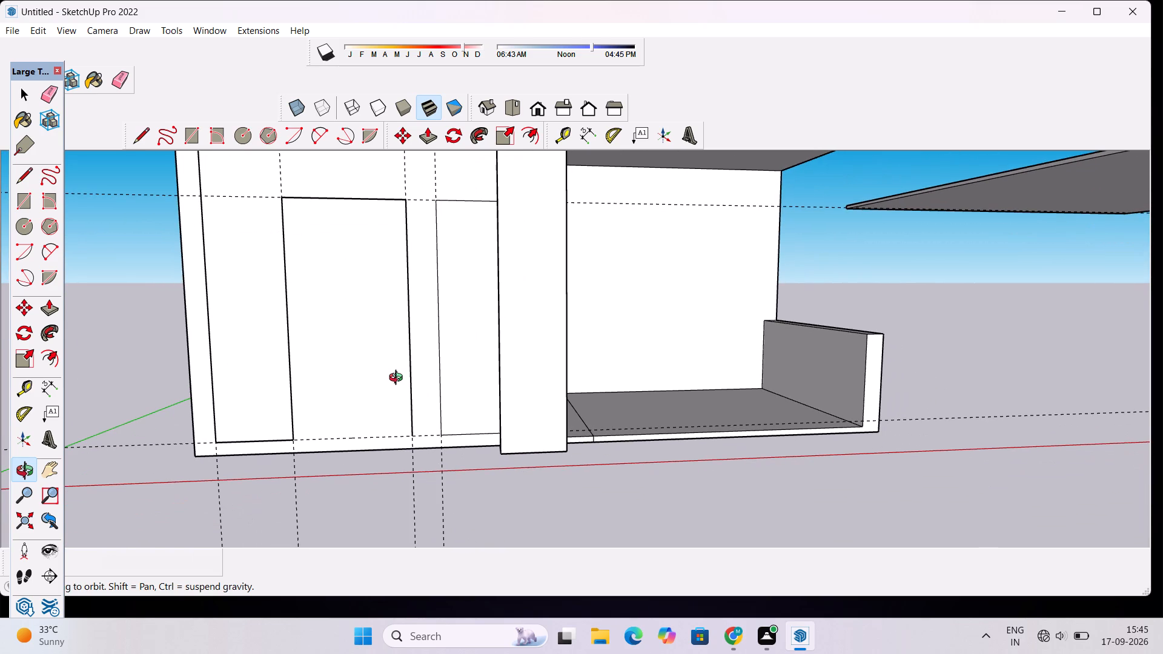
pyautogui.scroll(3, 399, 379)
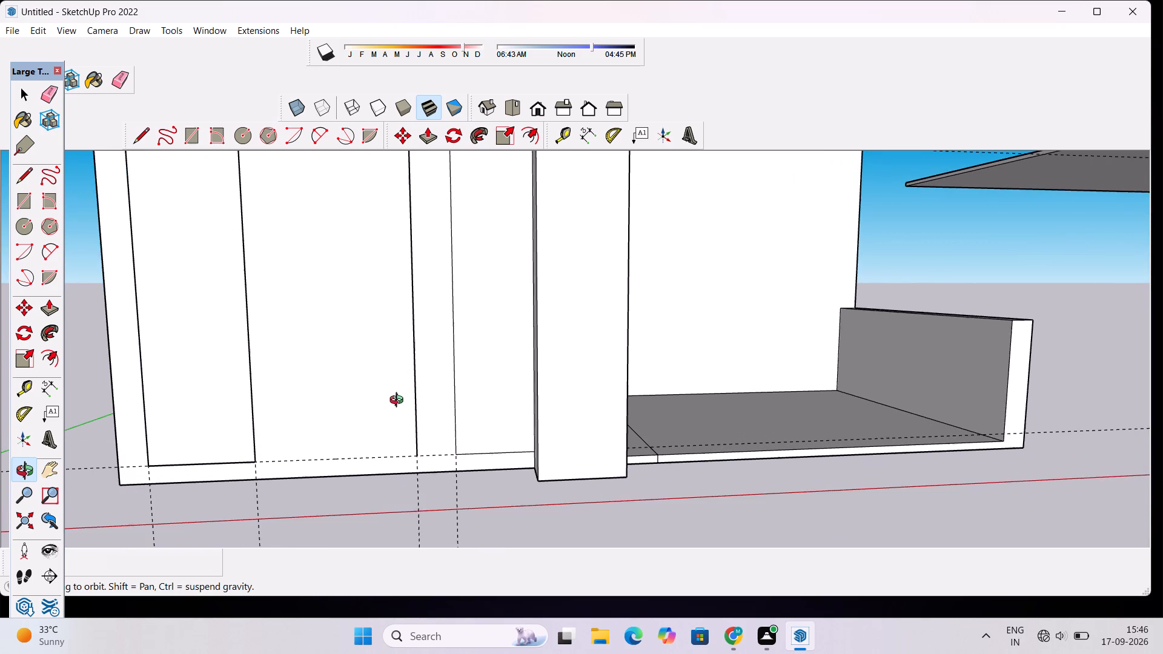
pyautogui.keyDown('shift'); pyautogui.moveTo(399, 418); pyautogui.dragTo(399, 383); pyautogui.keyUp('shift')
# Draw lines along the lower guide: 3' from the wall's outer edge to the outermost guide, and about 17' 6" between the second and third guides.
pyautogui.press('l')
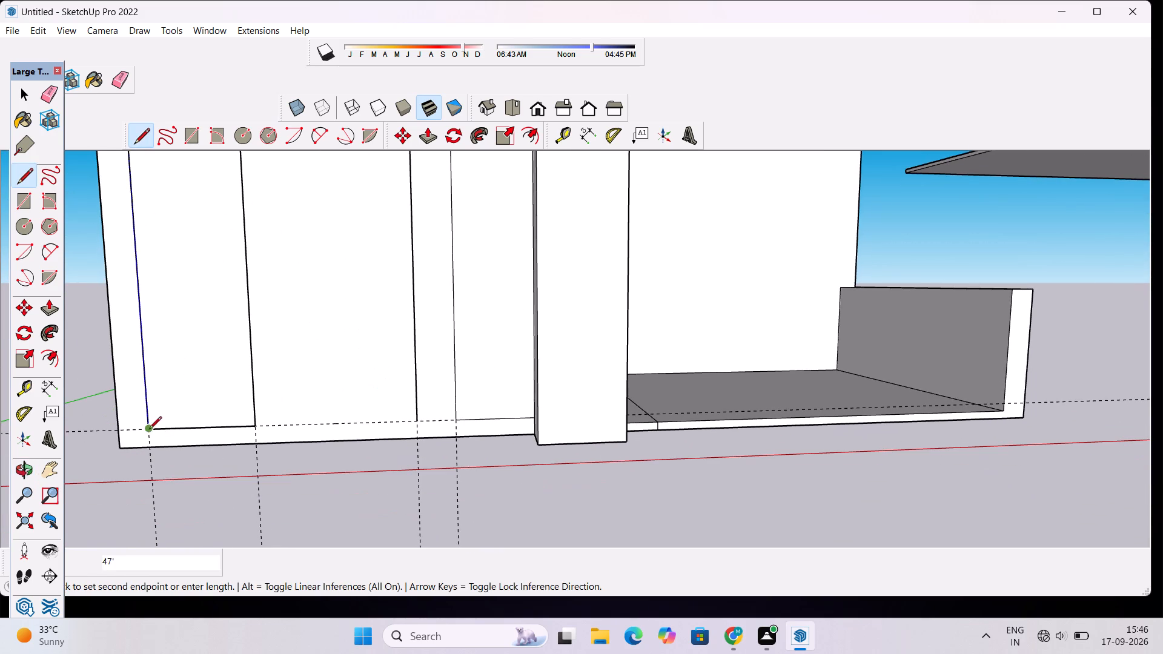
pyautogui.press('space')
pyautogui.press('l')
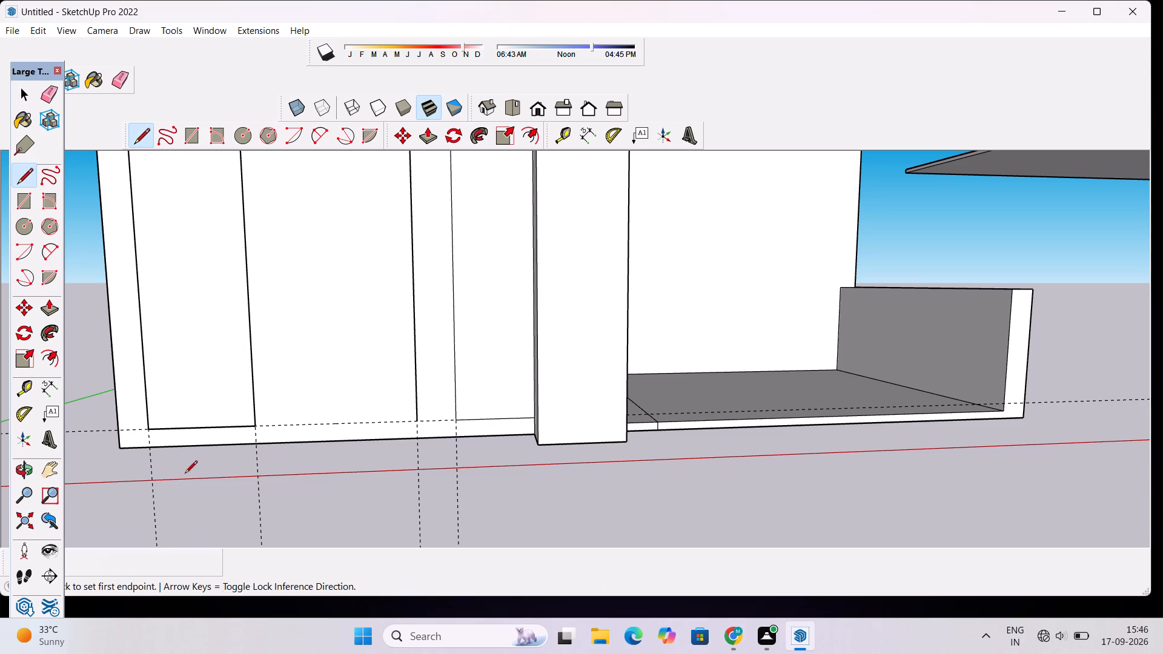
pyautogui.scroll(5, 143, 435)
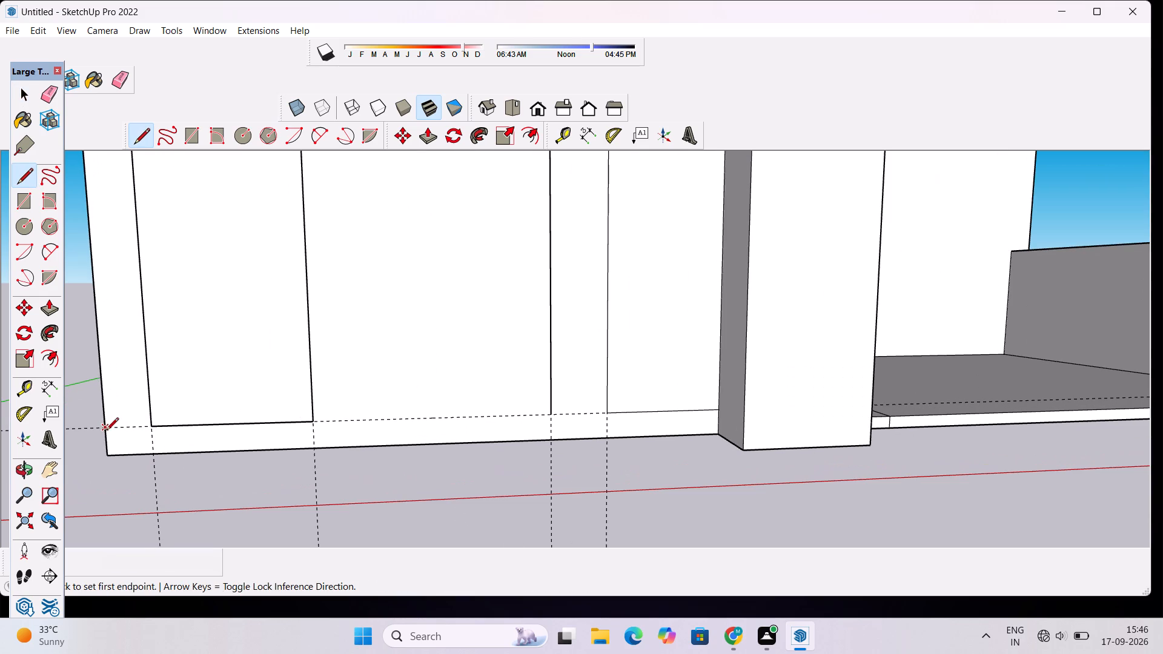
pyautogui.click(105, 429)
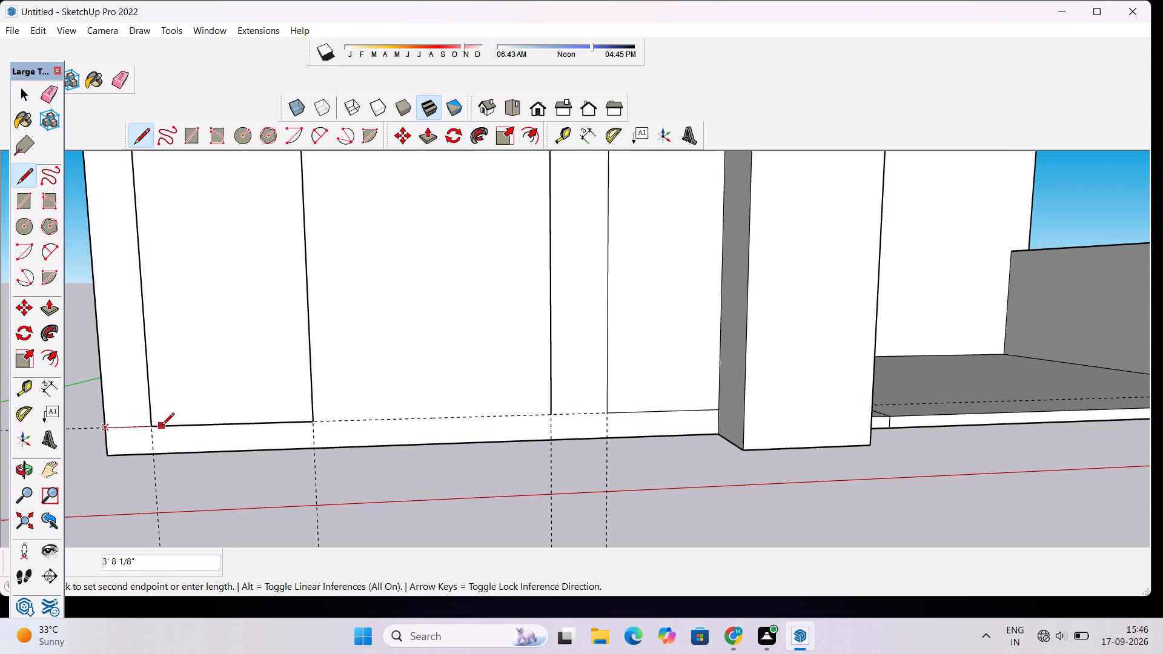
pyautogui.click(154, 426)
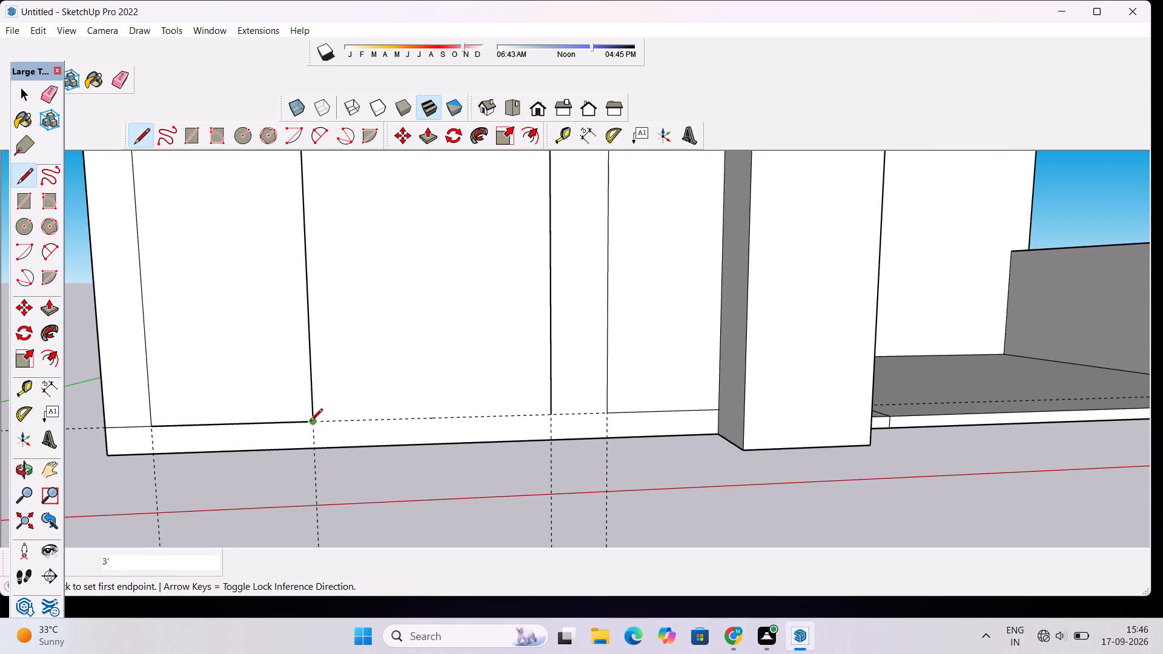
pyautogui.click(310, 422)
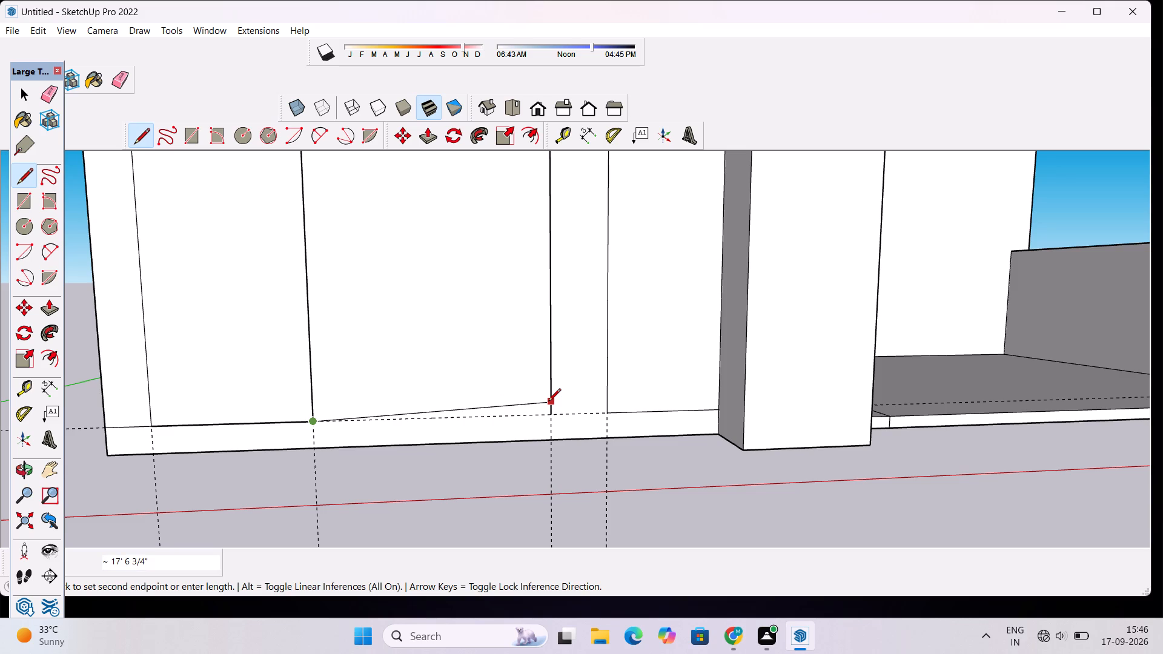
pyautogui.click(551, 411)
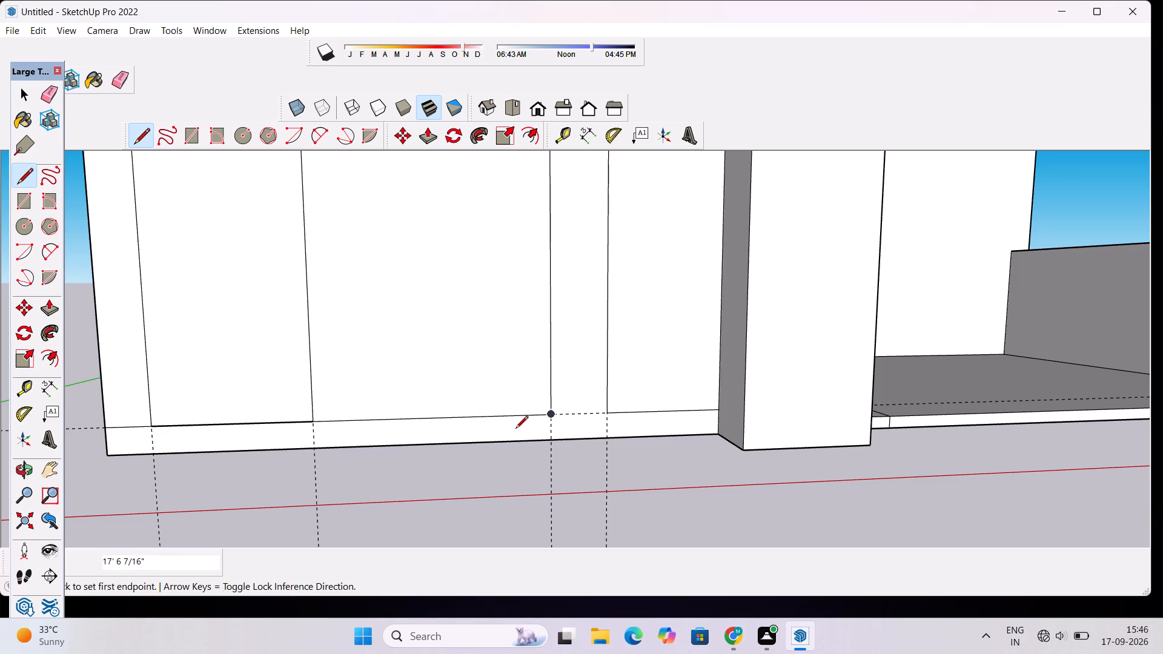
# Retrace the outline's bottom edge, about 10' 11" long, between the outermost and second vertical guides.
pyautogui.press('space')
pyautogui.press('l')
pyautogui.scroll(3, 151, 429)
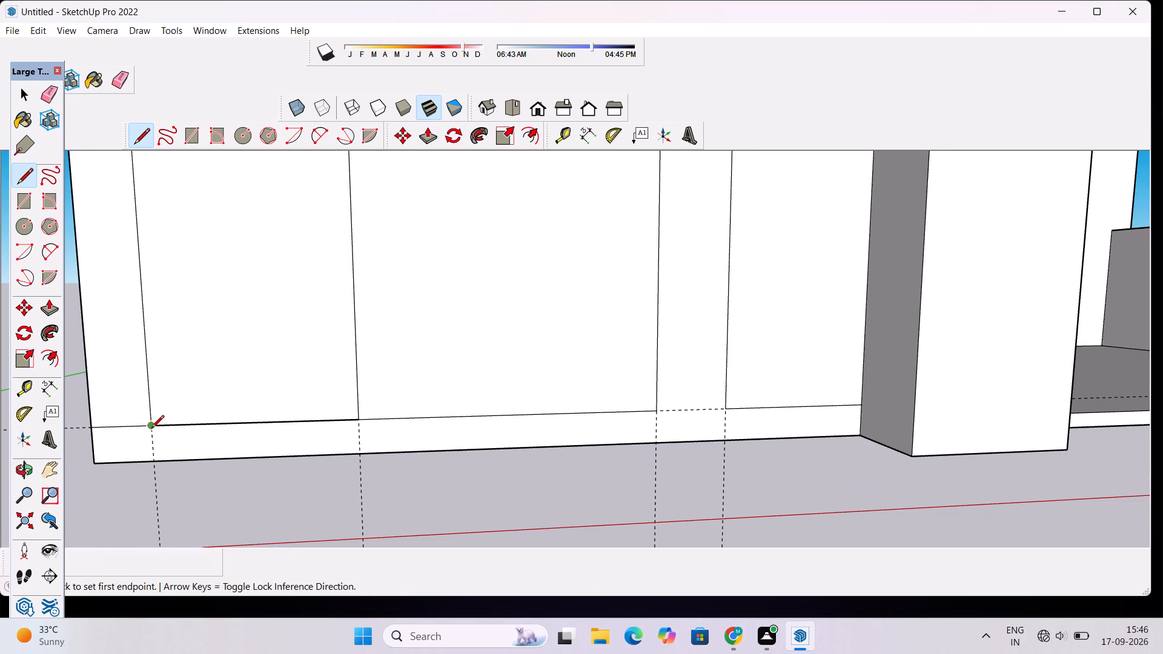
pyautogui.click(151, 429)
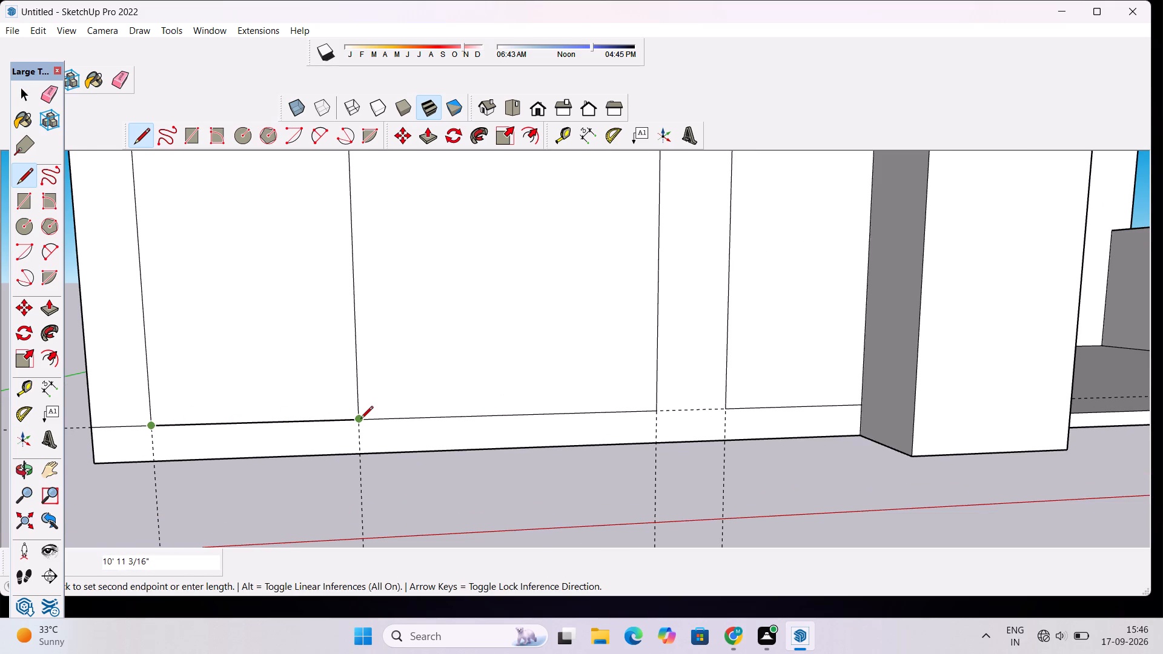
pyautogui.click(360, 420)
pyautogui.press('space')
# Erase the horizontal and vertical construction guides around the front facade.
pyautogui.scroll(-9, 360, 420)
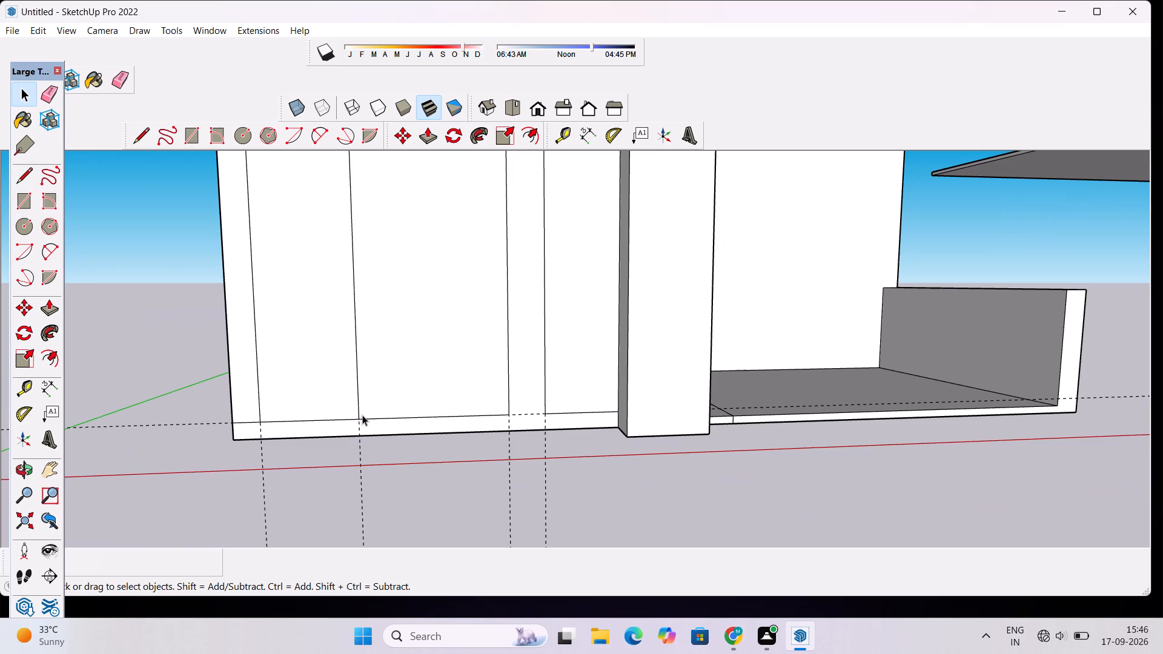
pyautogui.press('e')
pyautogui.scroll(-7, 365, 420)
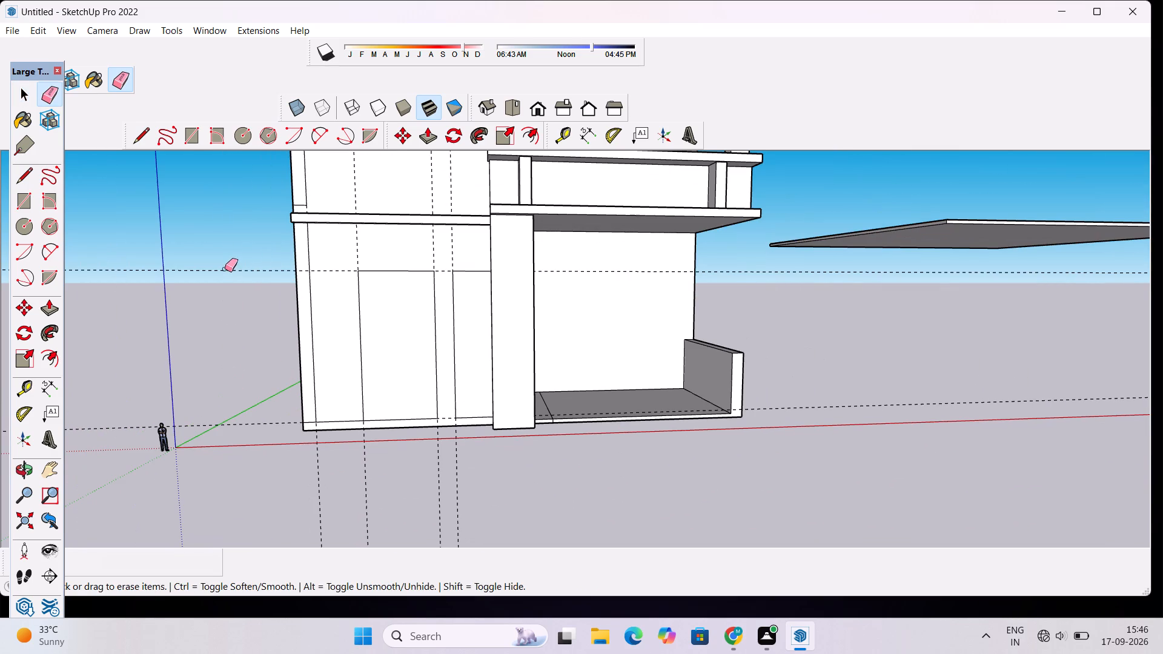
pyautogui.click(225, 269)
pyautogui.moveTo(219, 364); pyautogui.dragTo(238, 423)
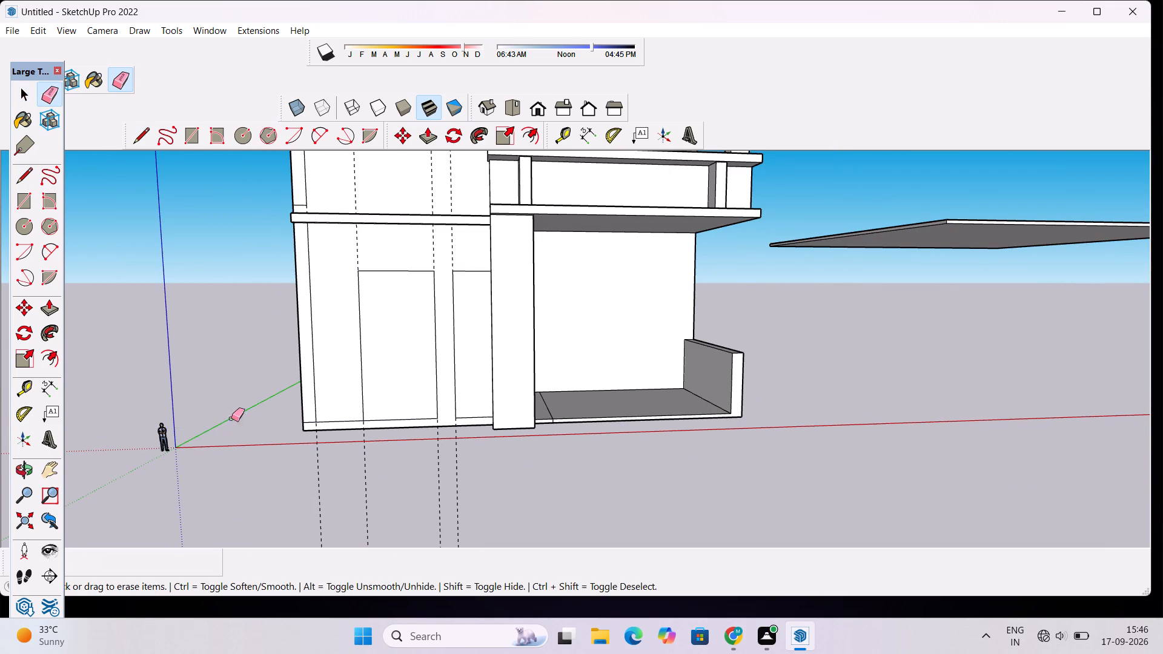
pyautogui.moveTo(274, 469); pyautogui.dragTo(497, 486)
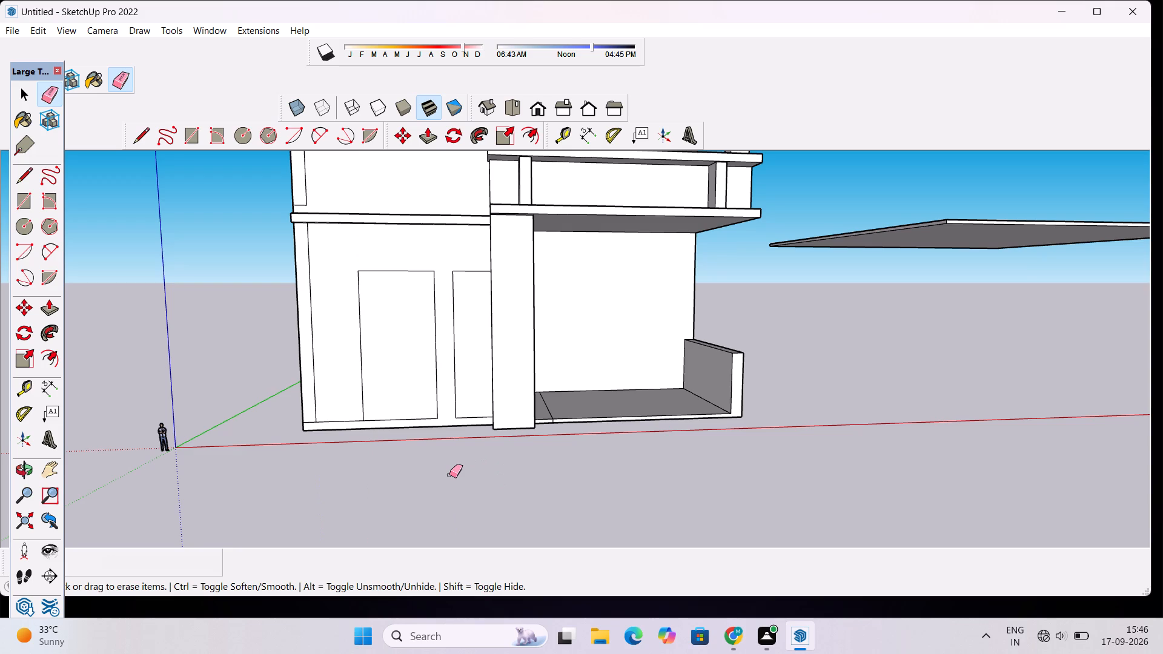
# Examine the ground-floor panel outlines up close and select the surrounding wall face to check its extent.
pyautogui.scroll(-1, 446, 471)
pyautogui.press('o')
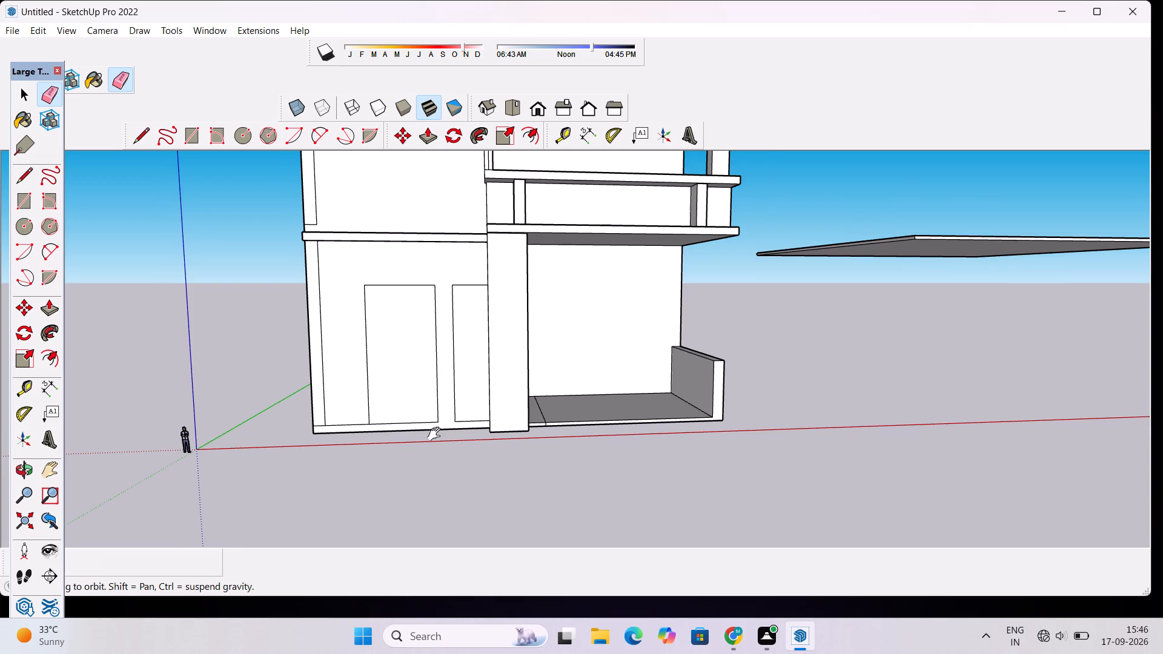
pyautogui.keyDown('shift'); pyautogui.moveTo(437, 434); pyautogui.dragTo(448, 478); pyautogui.keyUp('shift')
pyautogui.scroll(1, 447, 471)
pyautogui.moveTo(519, 460); pyautogui.dragTo(477, 466)
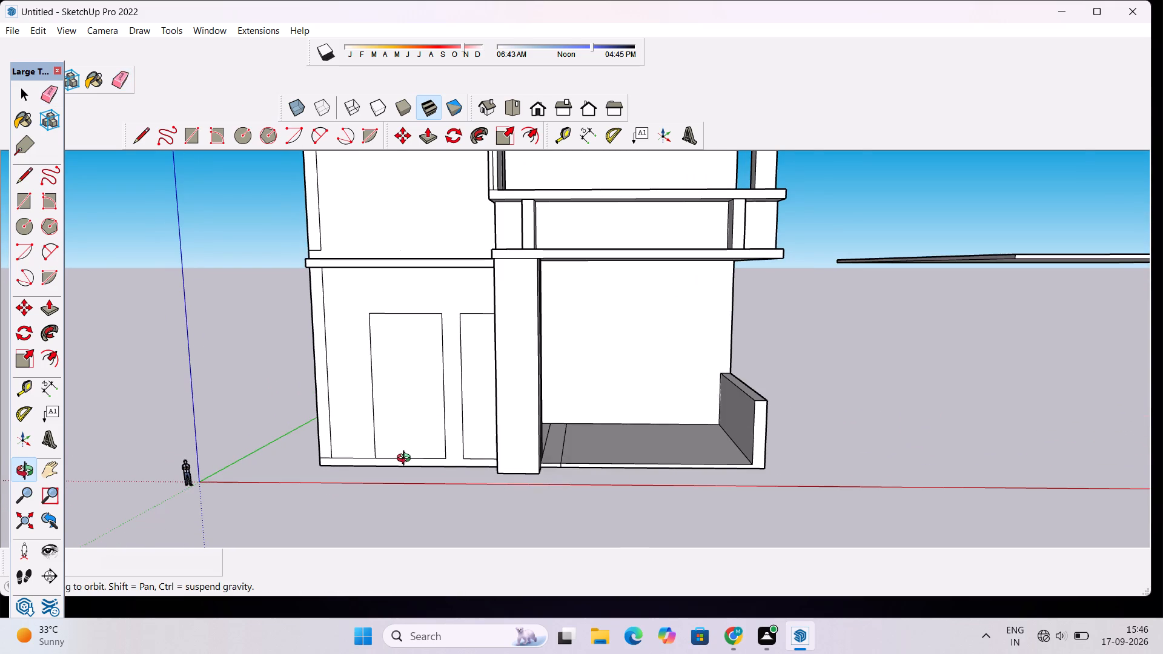
pyautogui.scroll(3, 406, 460)
pyautogui.moveTo(391, 467); pyautogui.dragTo(425, 472)
pyautogui.moveTo(402, 466); pyautogui.dragTo(412, 476)
pyautogui.scroll(2, 411, 474)
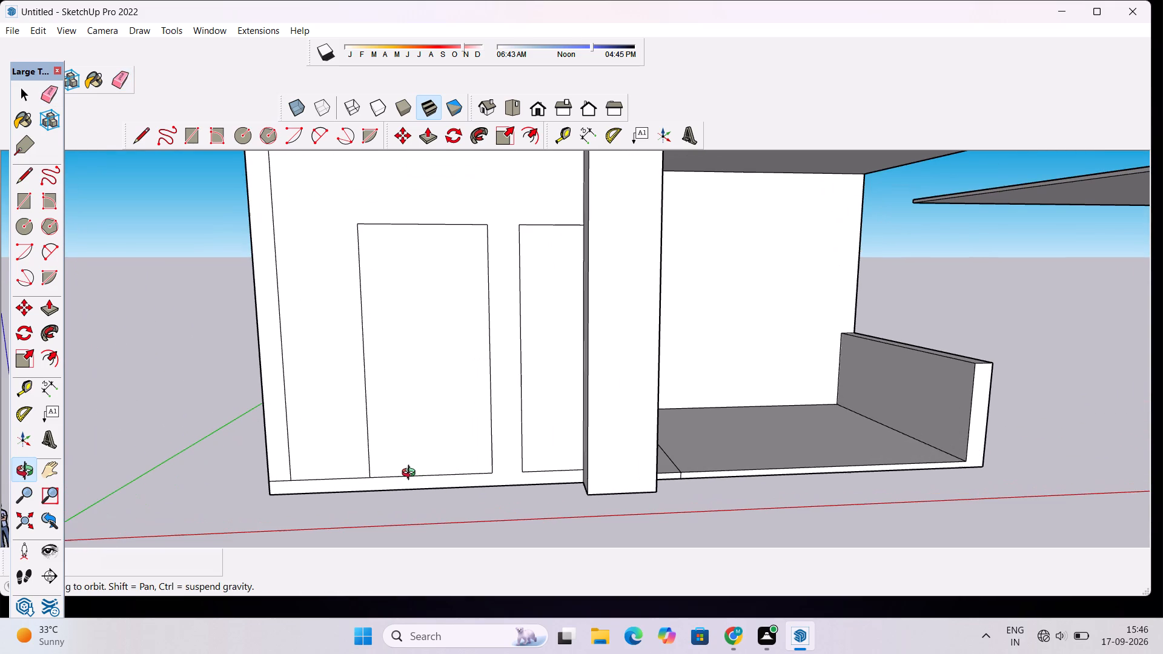
pyautogui.keyDown('shift'); pyautogui.moveTo(347, 461); pyautogui.dragTo(348, 479); pyautogui.keyUp('shift')
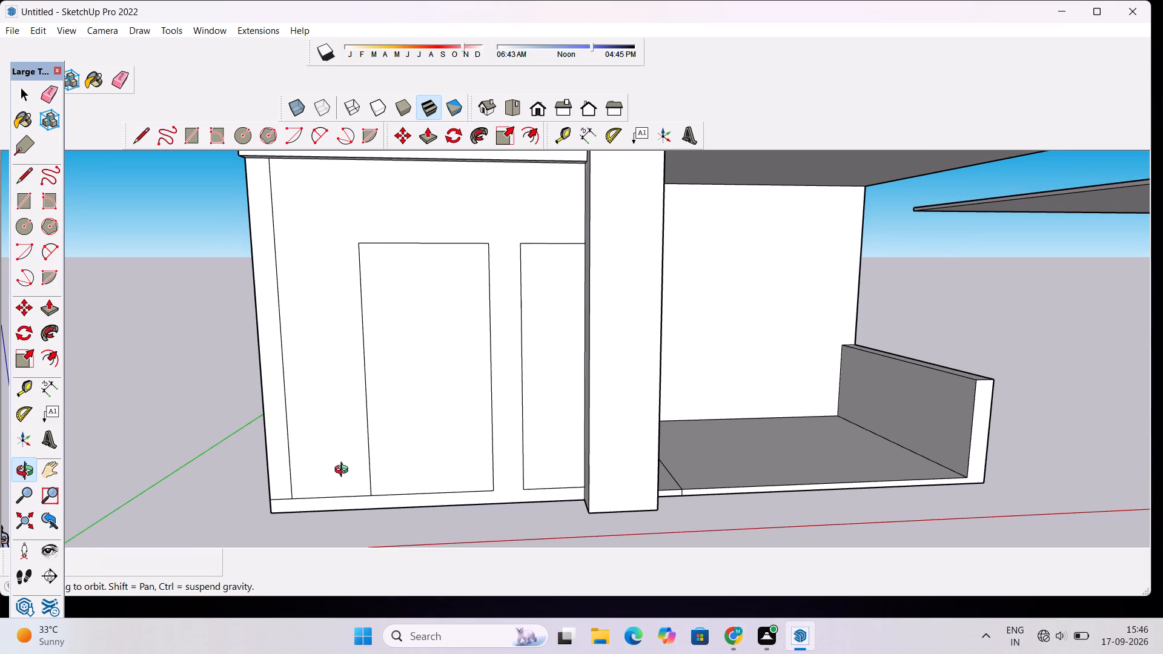
pyautogui.keyDown('shift'); pyautogui.click(345, 467); pyautogui.keyUp('shift')
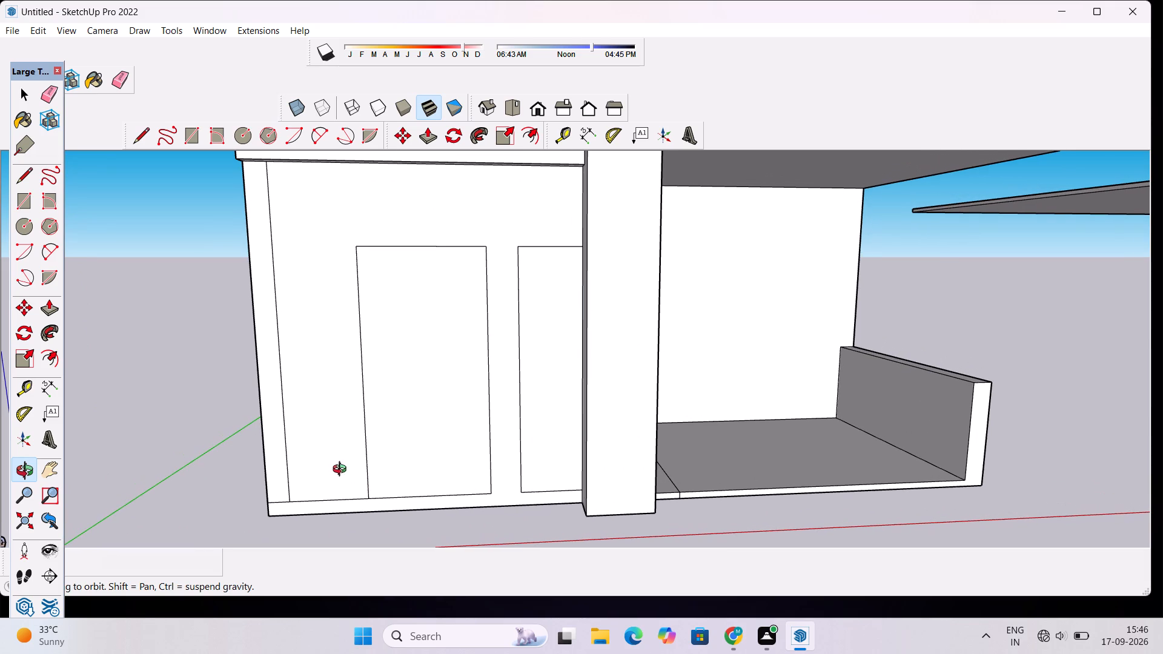
pyautogui.press('space')
pyautogui.click(334, 427)
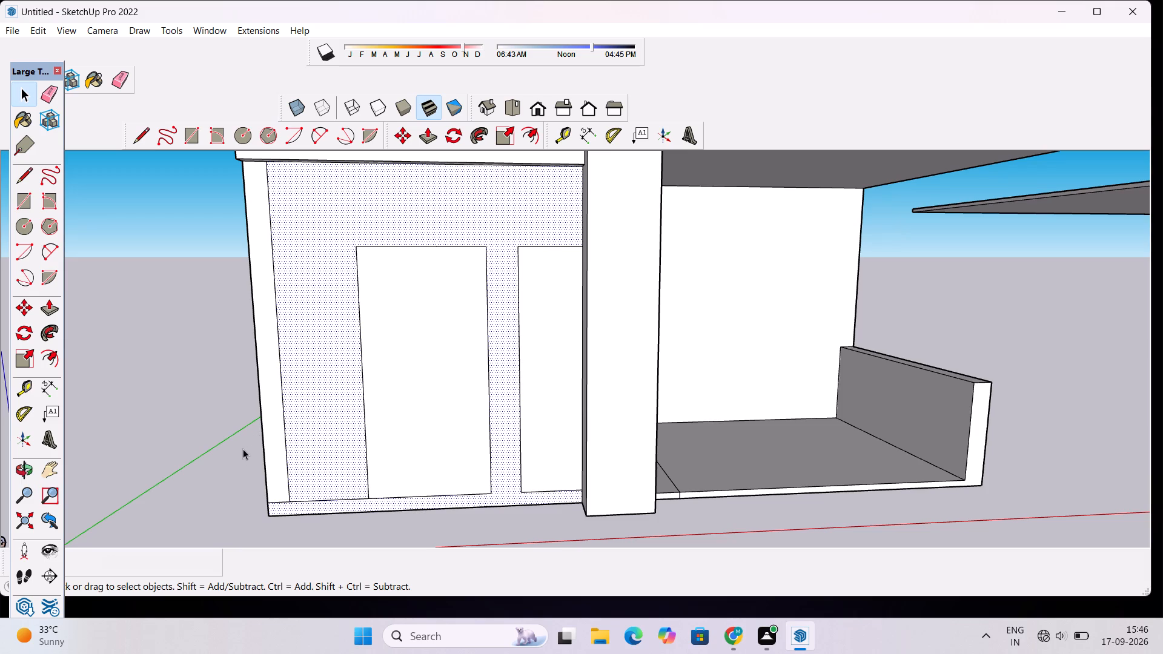
# Erase the short line between the wall's outer edge and the lower corner of the outermost outline.
pyautogui.scroll(1, 298, 510)
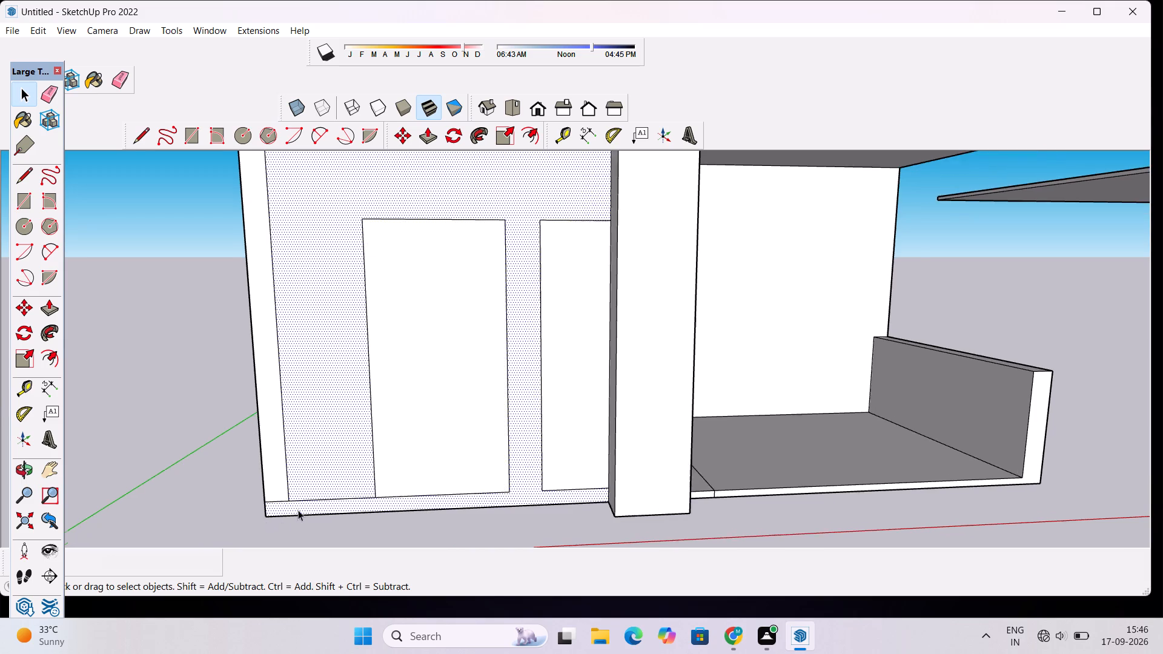
pyautogui.scroll(2, 298, 510)
pyautogui.press('e')
pyautogui.moveTo(278, 490); pyautogui.dragTo(278, 497)
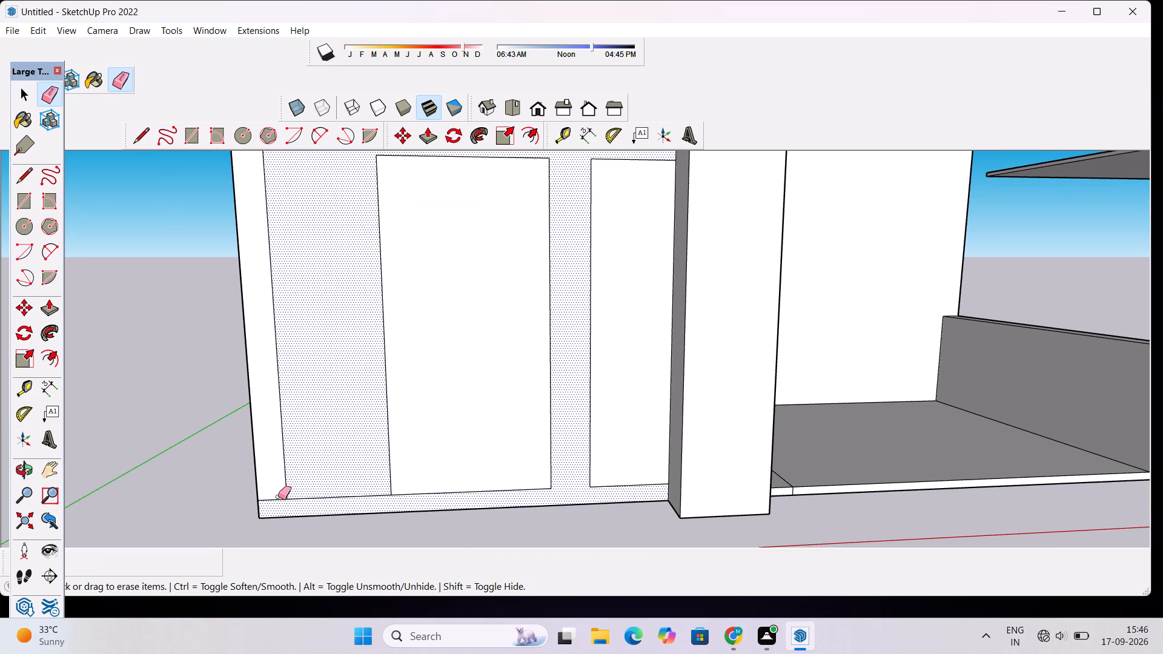
pyautogui.moveTo(278, 497); pyautogui.dragTo(278, 501)
# Examine the ground-floor wall face around the two panel outlines from several angles and distances.
pyautogui.scroll(-4, 278, 500)
pyautogui.scroll(-2, 330, 462)
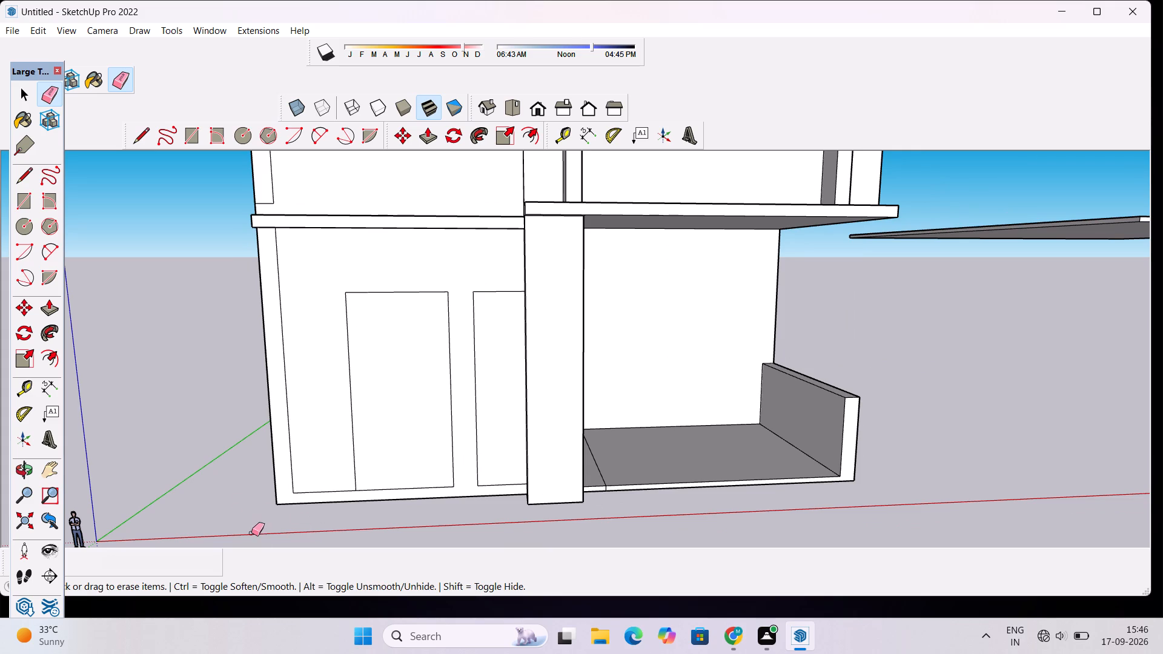
pyautogui.press('p')
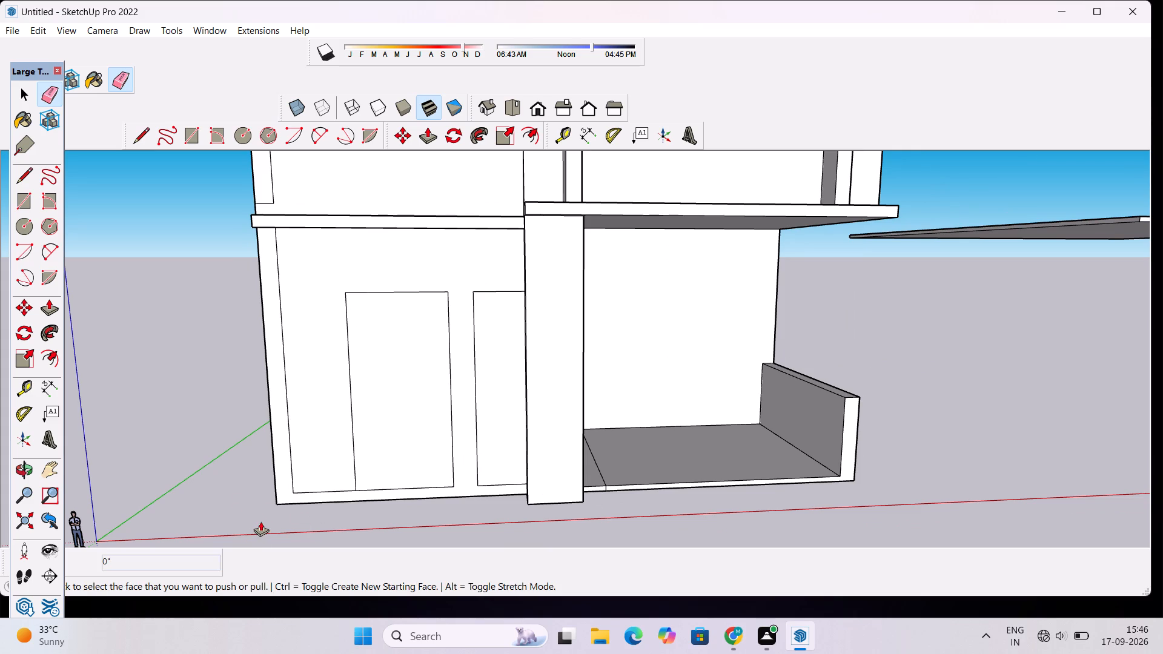
pyautogui.scroll(-5, 263, 521)
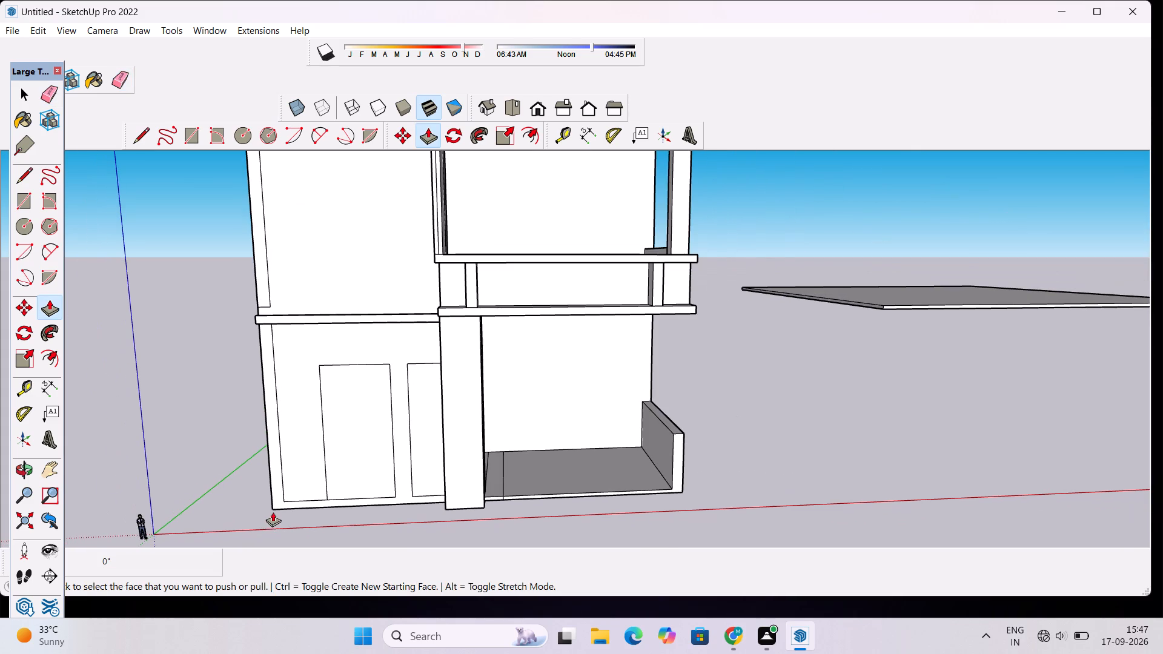
pyautogui.scroll(2, 286, 476)
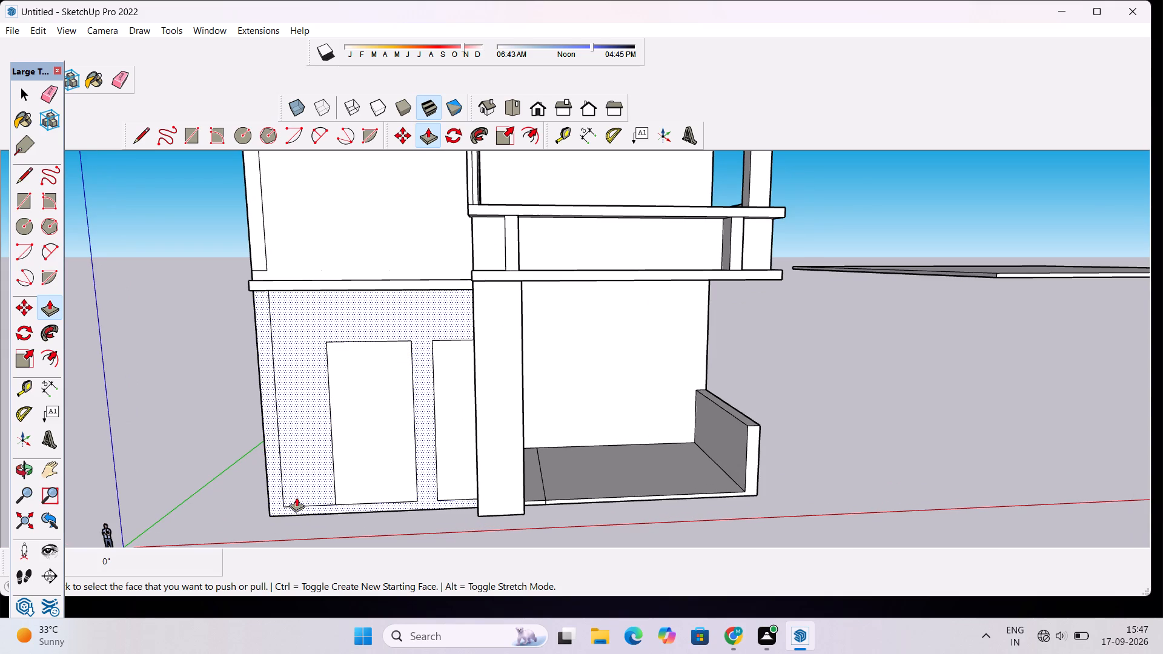
pyautogui.scroll(-2, 304, 512)
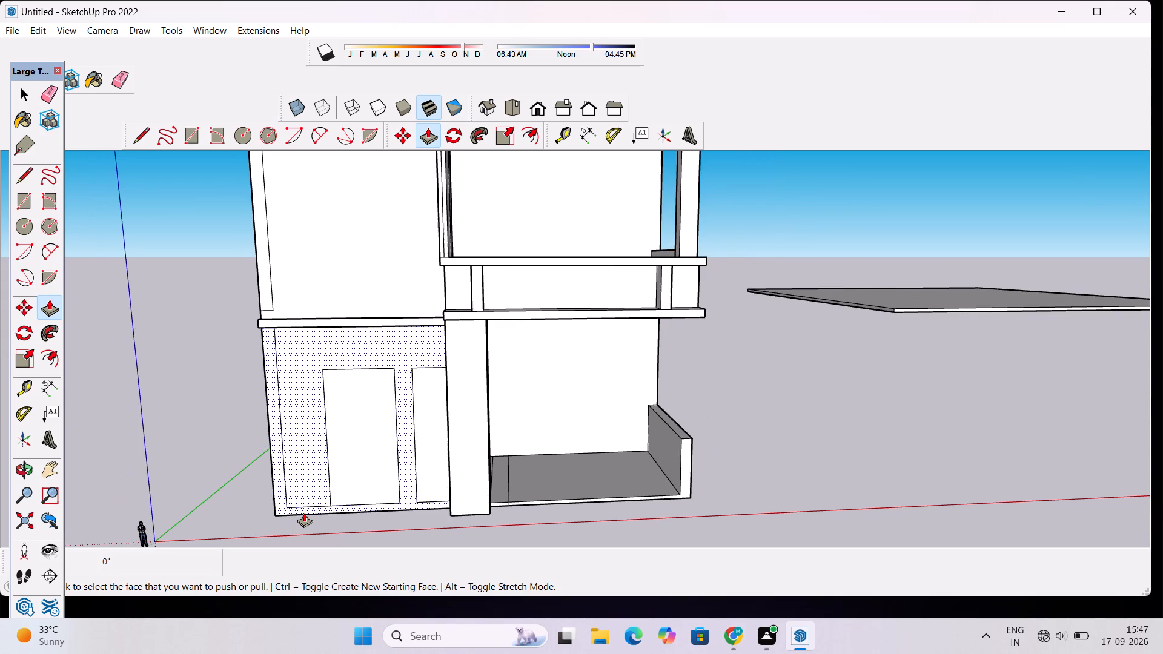
pyautogui.press('o')
pyautogui.moveTo(302, 536); pyautogui.dragTo(273, 470)
pyautogui.moveTo(438, 478); pyautogui.dragTo(417, 526)
pyautogui.scroll(-4, 410, 519)
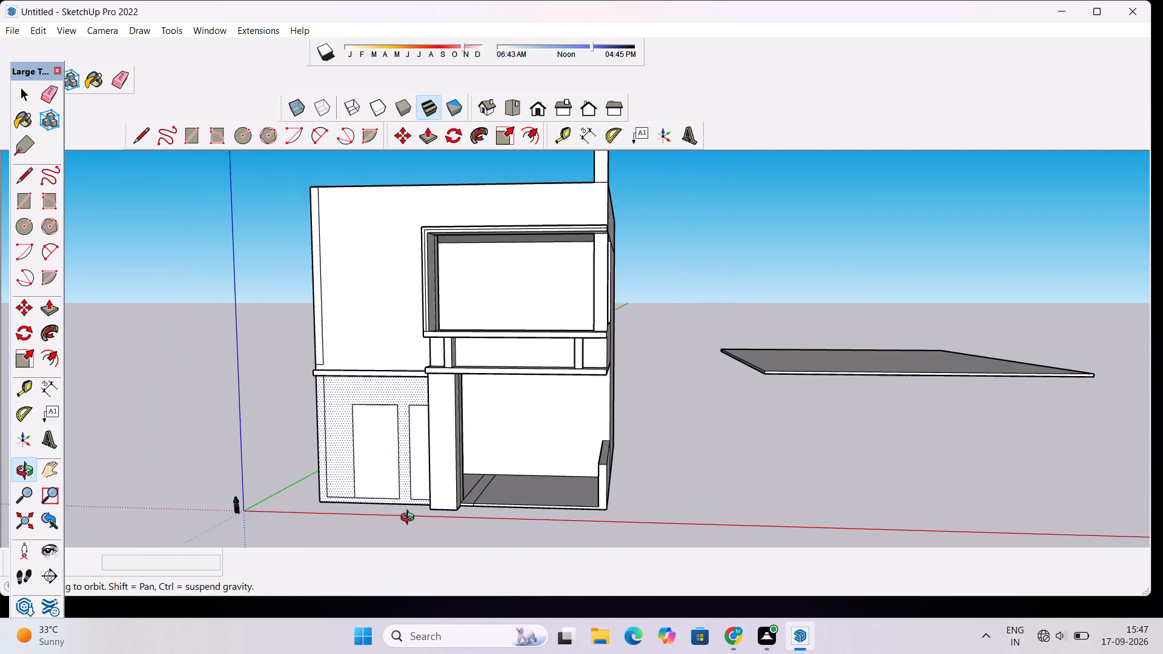
pyautogui.moveTo(362, 489); pyautogui.dragTo(405, 492)
pyautogui.scroll(3, 403, 484)
pyautogui.keyDown('shift'); pyautogui.moveTo(391, 484); pyautogui.dragTo(442, 483); pyautogui.keyUp('shift')
pyautogui.scroll(2, 442, 483)
pyautogui.moveTo(379, 484); pyautogui.dragTo(379, 441)
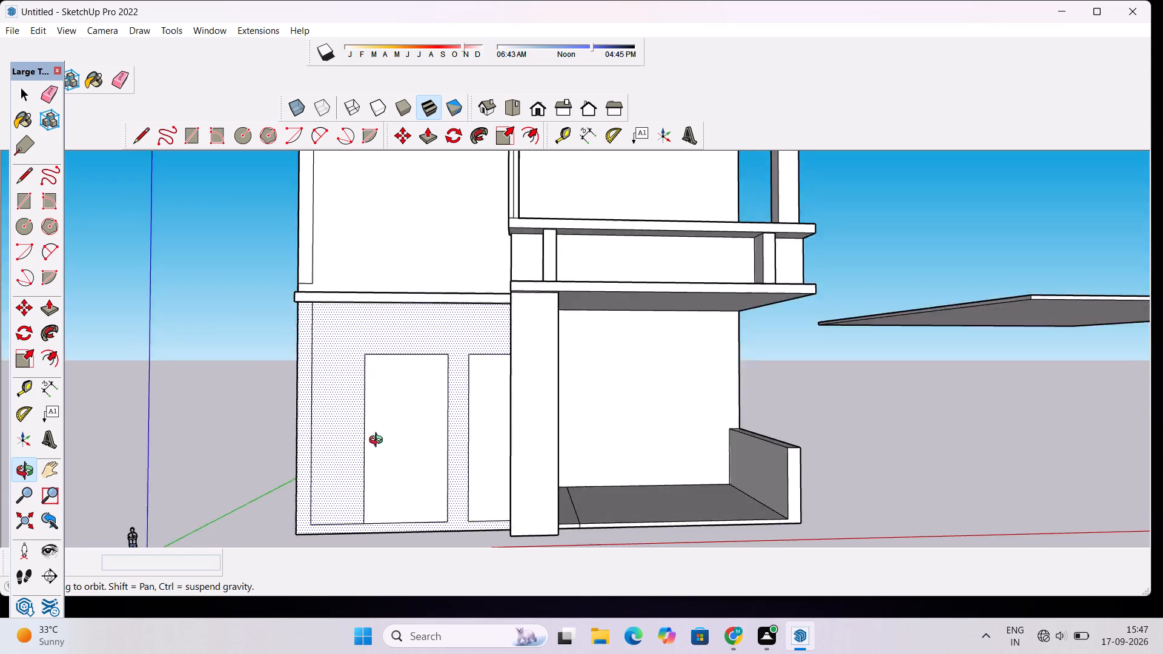
pyautogui.moveTo(379, 441); pyautogui.dragTo(384, 381)
pyautogui.moveTo(387, 374); pyautogui.dragTo(388, 495)
pyautogui.scroll(-2, 388, 494)
pyautogui.moveTo(404, 466); pyautogui.dragTo(400, 440)
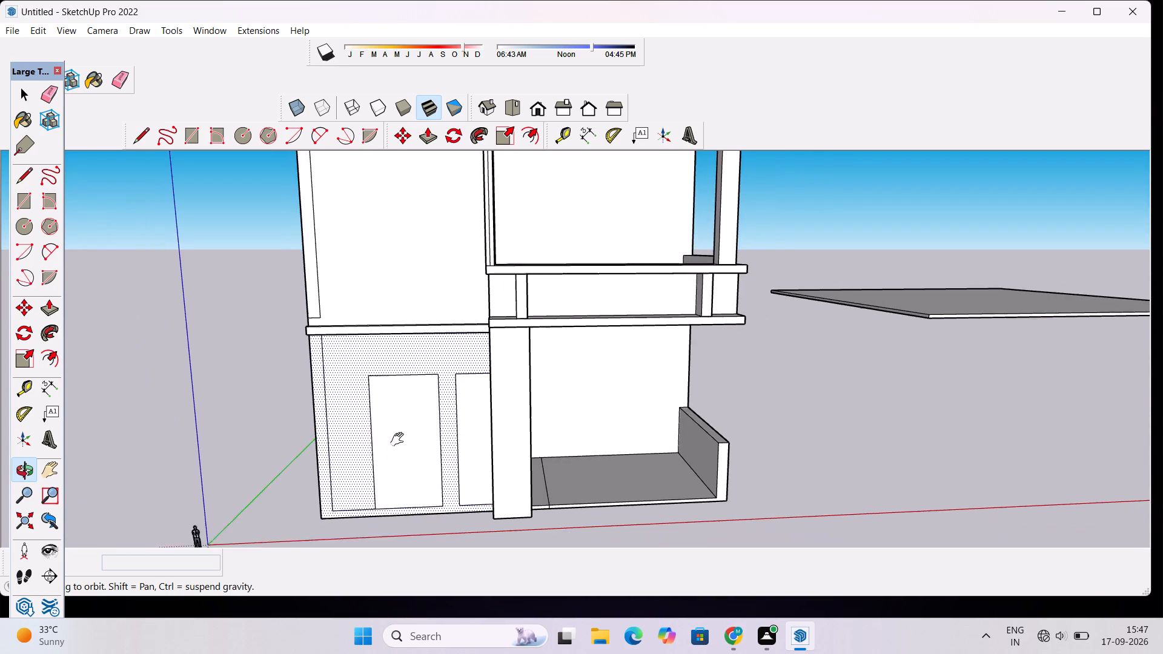
pyautogui.moveTo(400, 440); pyautogui.dragTo(400, 436)
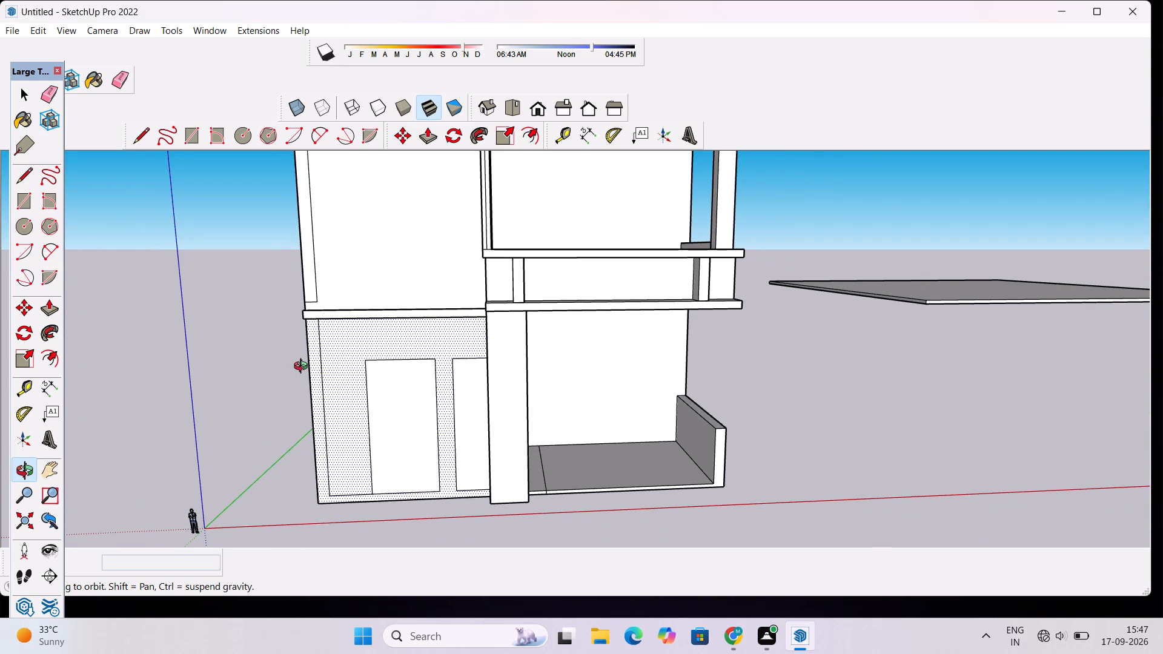
pyautogui.moveTo(340, 448); pyautogui.dragTo(337, 431)
pyautogui.scroll(2, 337, 431)
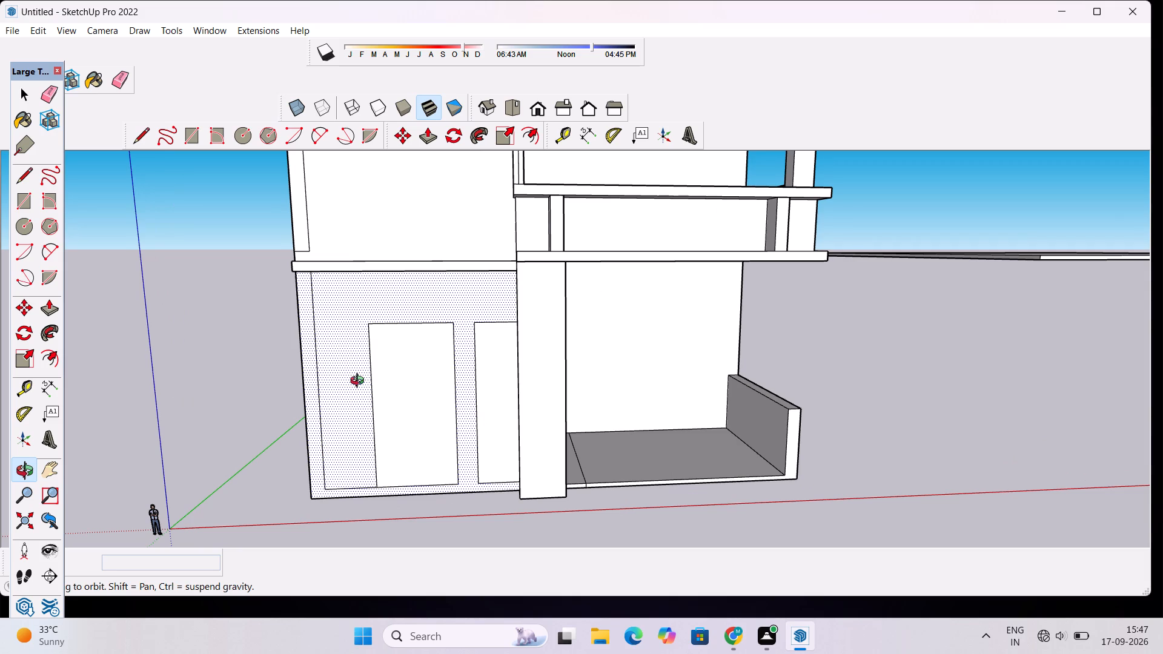
# Push/Pull the ground-floor front wall face around the two panel outlines outward by 3".
pyautogui.press('p')
pyautogui.click(314, 441)
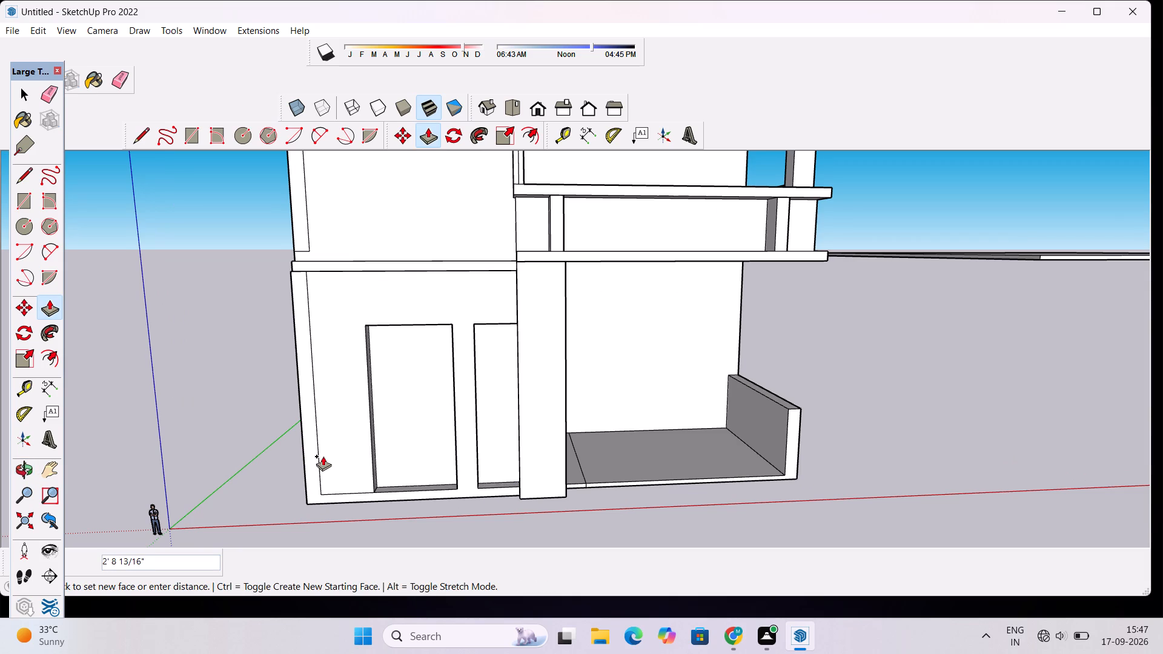
pyautogui.write('3"')
pyautogui.press('Return')
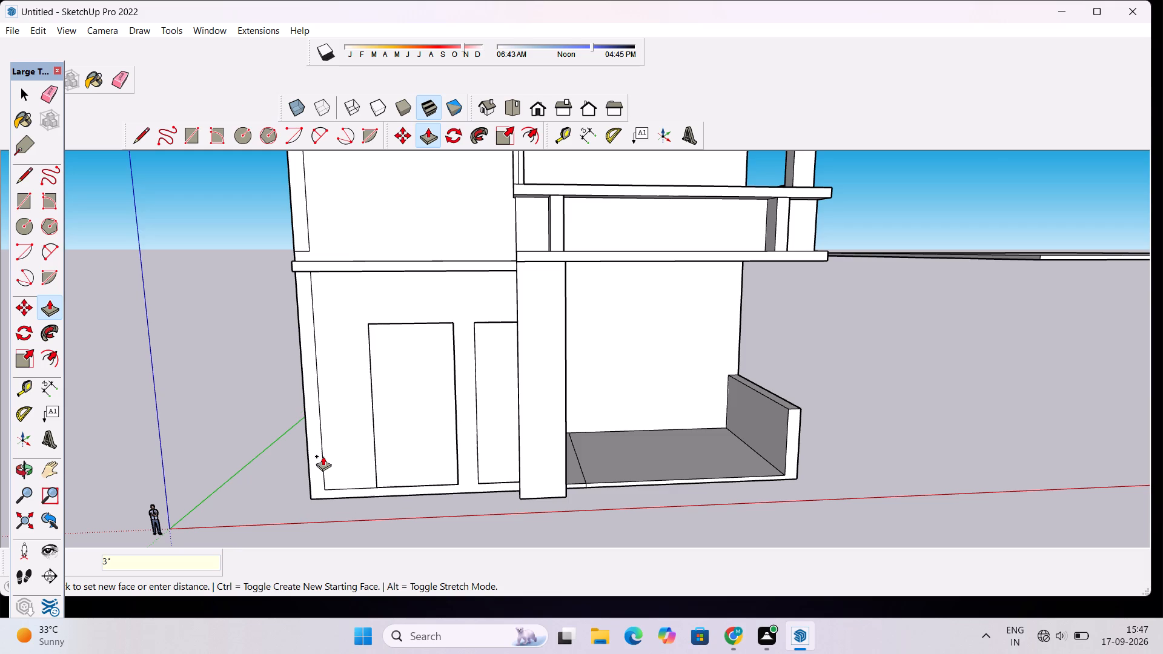
# Examine the ground-floor wall face and the two recessed panels from the side and from the front.
pyautogui.write('po')
pyautogui.moveTo(388, 464); pyautogui.dragTo(653, 418)
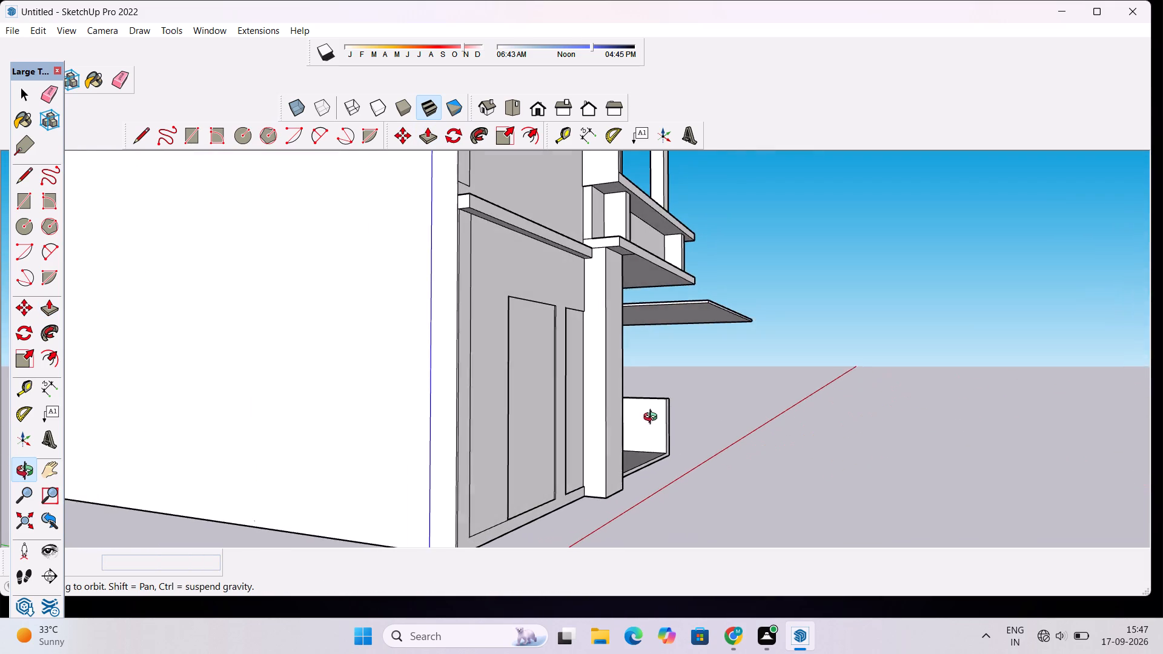
pyautogui.moveTo(653, 418); pyautogui.dragTo(655, 417)
pyautogui.scroll(7, 552, 420)
pyautogui.scroll(-5, 552, 420)
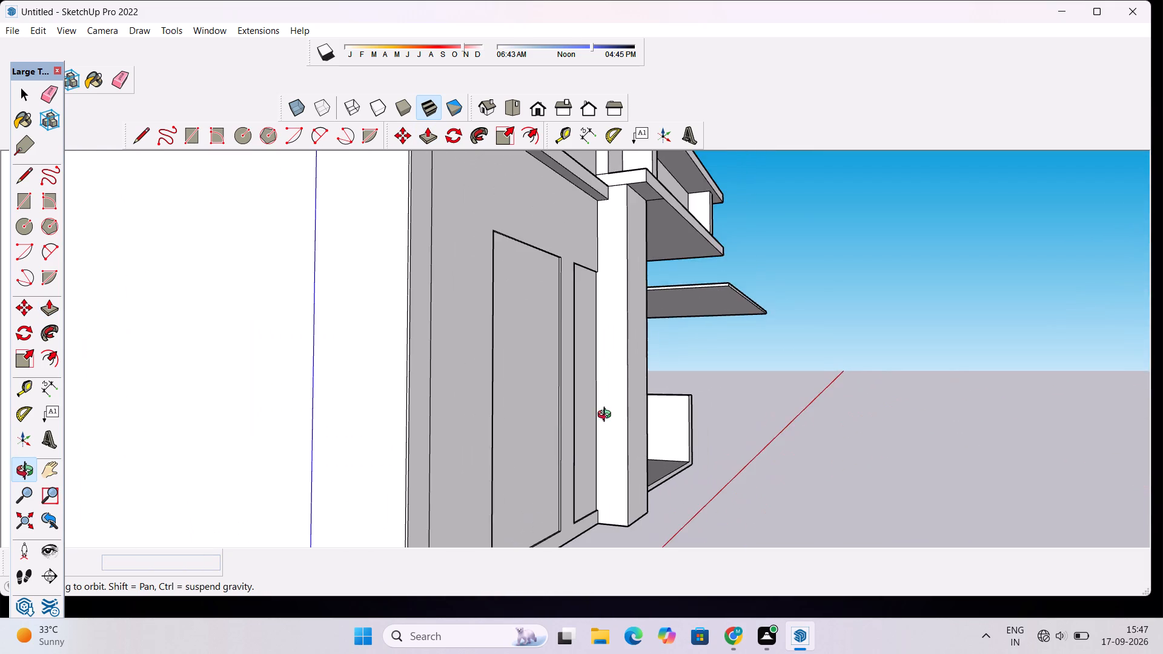
pyautogui.moveTo(681, 417); pyautogui.dragTo(540, 446)
pyautogui.scroll(-4, 537, 445)
pyautogui.keyDown('shift'); pyautogui.moveTo(435, 458); pyautogui.dragTo(509, 424); pyautogui.keyUp('shift')
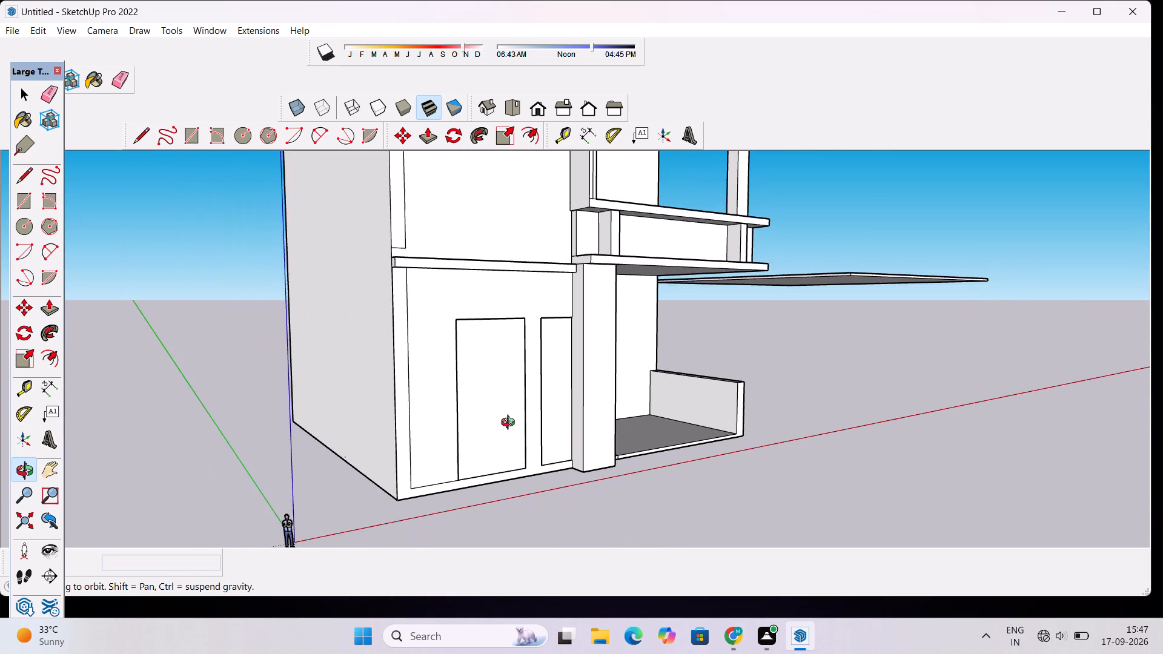
pyautogui.scroll(-3, 511, 424)
pyautogui.moveTo(568, 441); pyautogui.dragTo(441, 475)
pyautogui.scroll(9, 427, 408)
pyautogui.keyDown('shift'); pyautogui.moveTo(554, 411); pyautogui.dragTo(543, 428); pyautogui.keyUp('shift')
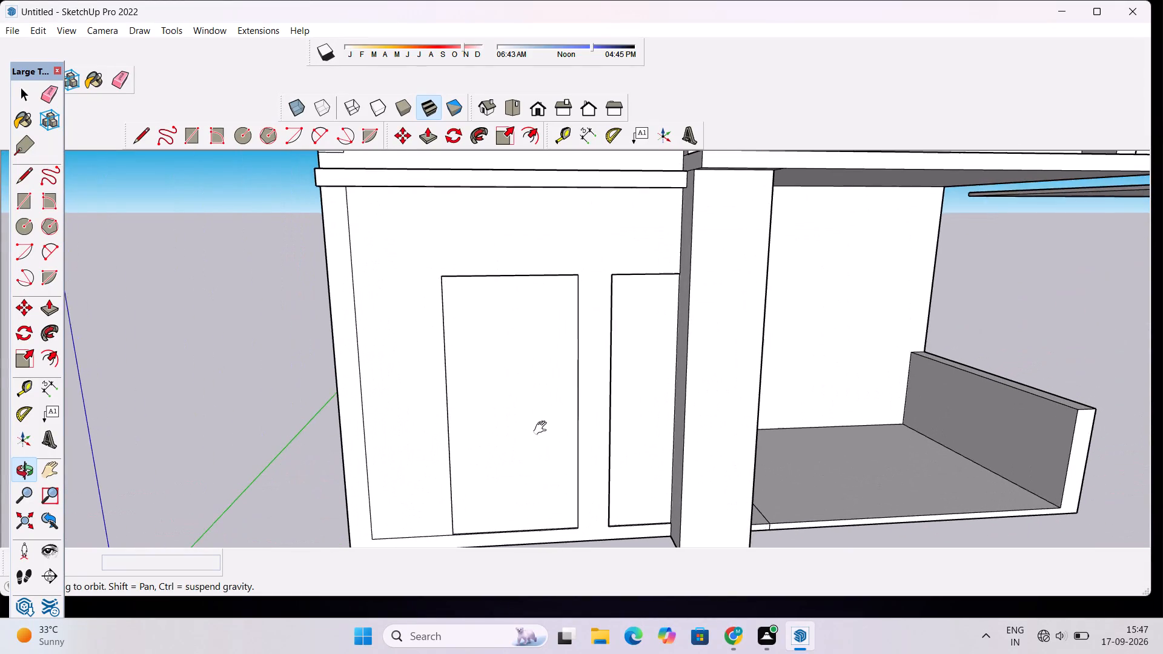
pyautogui.keyDown('shift'); pyautogui.moveTo(543, 428); pyautogui.dragTo(540, 431); pyautogui.keyUp('shift')
pyautogui.scroll(1, 533, 433)
pyautogui.moveTo(569, 429); pyautogui.dragTo(519, 438)
pyautogui.scroll(2, 505, 431)
pyautogui.keyDown('shift'); pyautogui.moveTo(505, 431); pyautogui.dragTo(576, 430); pyautogui.keyUp('shift')
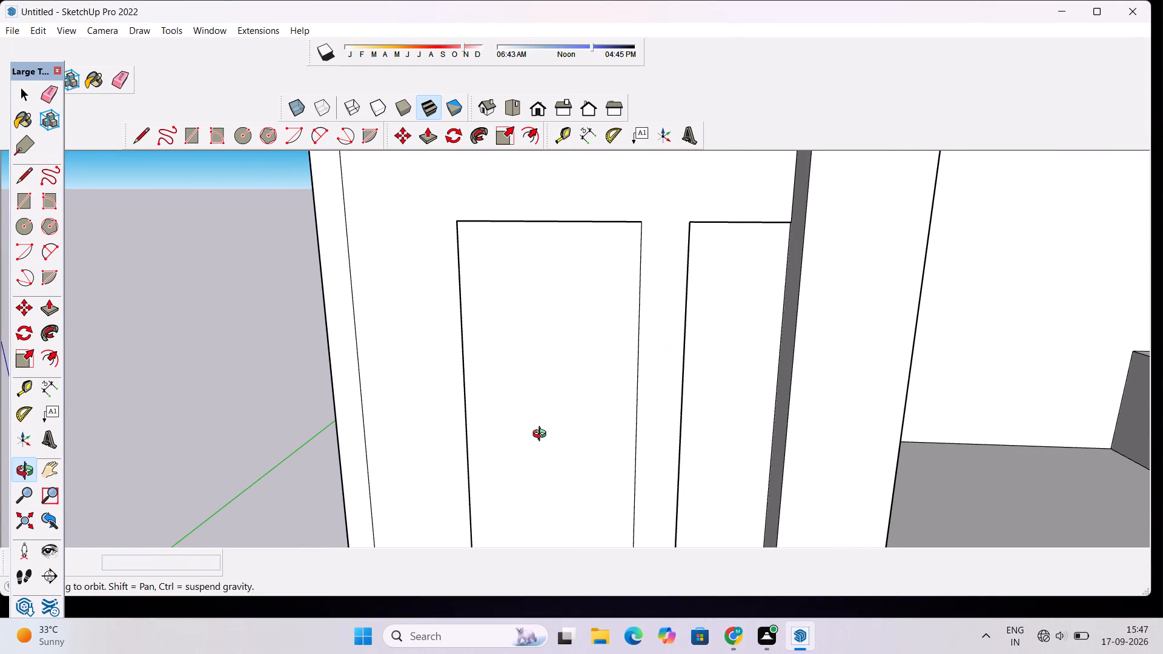
# Push/Pull the ground-floor front wall face around the two recessed panels outward by a further 6".
pyautogui.press('space')
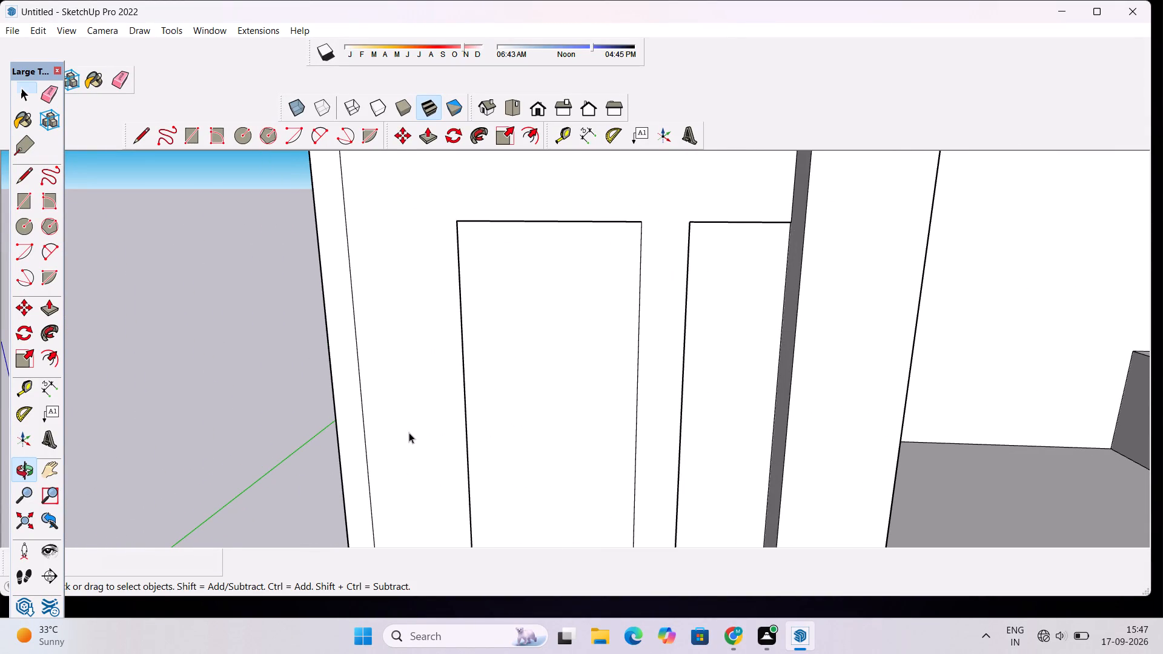
pyautogui.click(409, 432)
pyautogui.scroll(-5, 409, 432)
pyautogui.press('p')
pyautogui.click(409, 432)
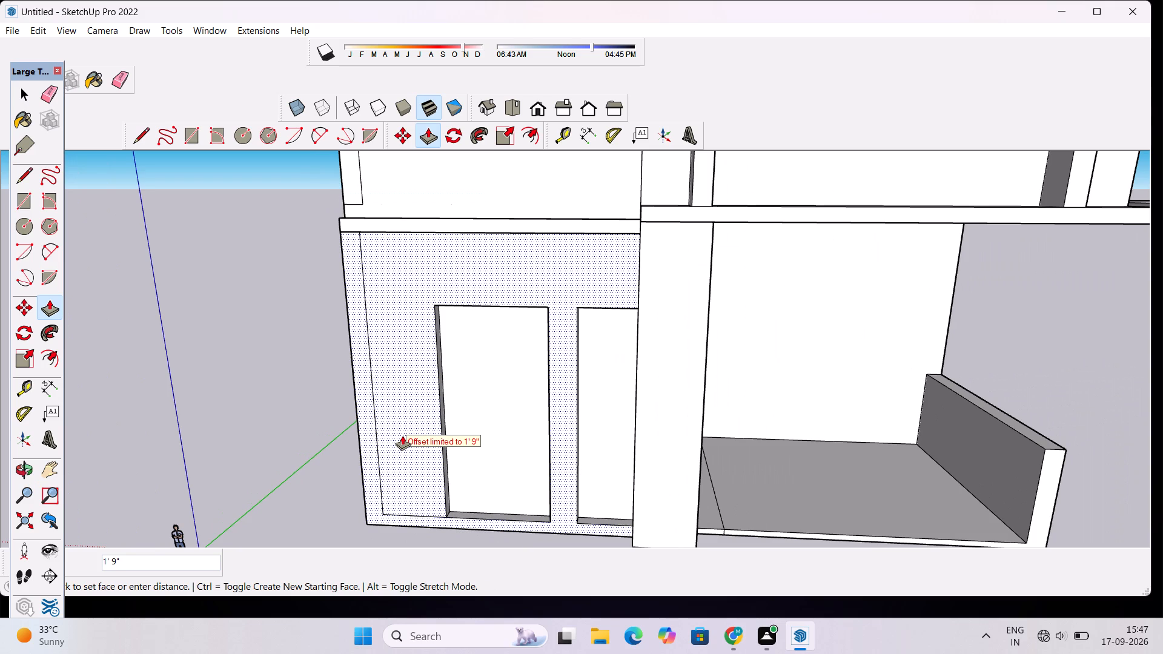
pyautogui.write('6"')
pyautogui.press('Return')
# Examine the depth of the two panel recesses against the wall, ledge and pillar from several angles.
pyautogui.press('o')
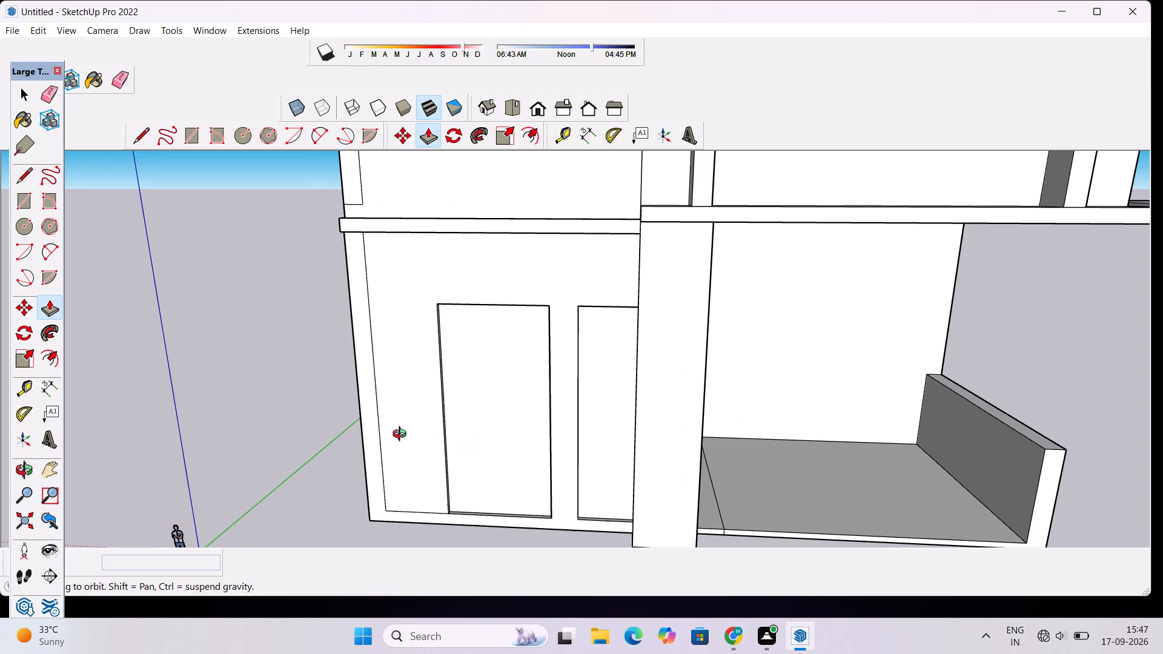
pyautogui.scroll(-4, 416, 420)
pyautogui.moveTo(360, 438); pyautogui.dragTo(680, 412)
pyautogui.scroll(2, 535, 356)
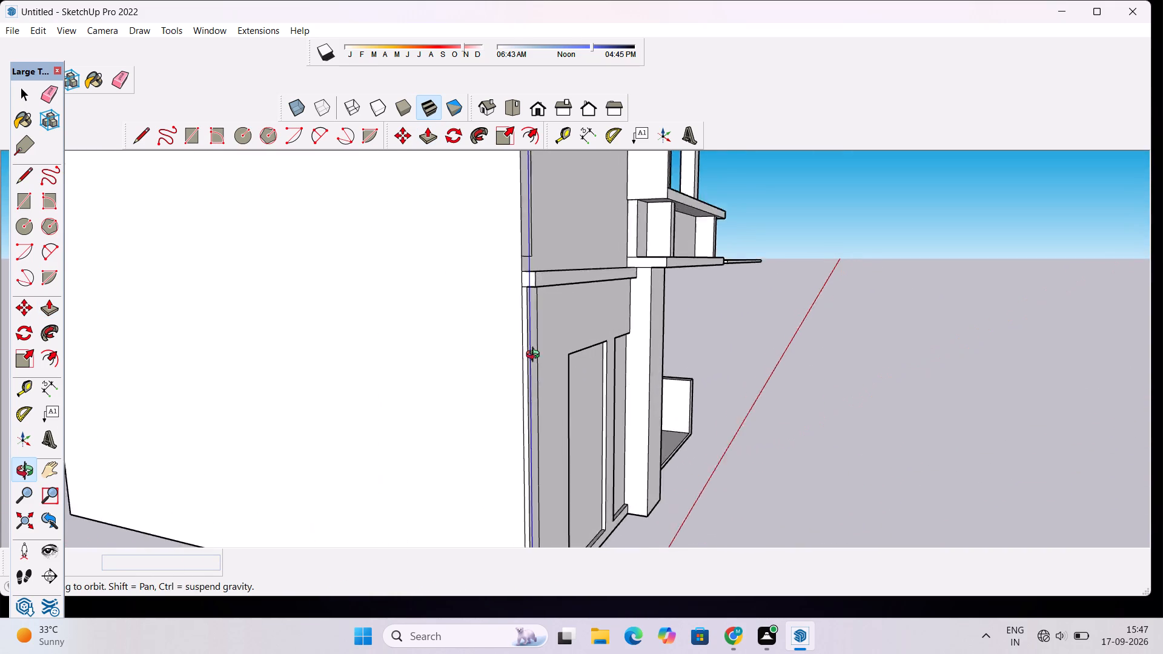
pyautogui.scroll(6, 535, 356)
pyautogui.moveTo(527, 343); pyautogui.dragTo(381, 375)
pyautogui.scroll(-6, 381, 371)
pyautogui.scroll(-5, 429, 344)
pyautogui.moveTo(527, 386); pyautogui.dragTo(395, 408)
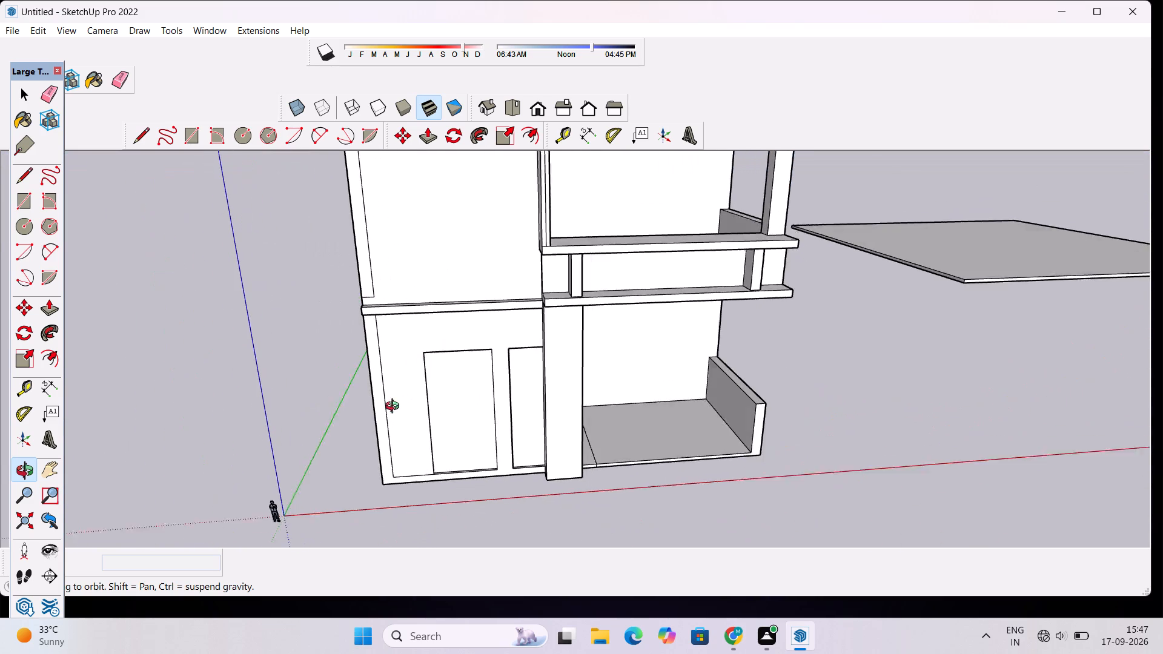
pyautogui.moveTo(395, 408); pyautogui.dragTo(394, 408)
pyautogui.scroll(4, 555, 469)
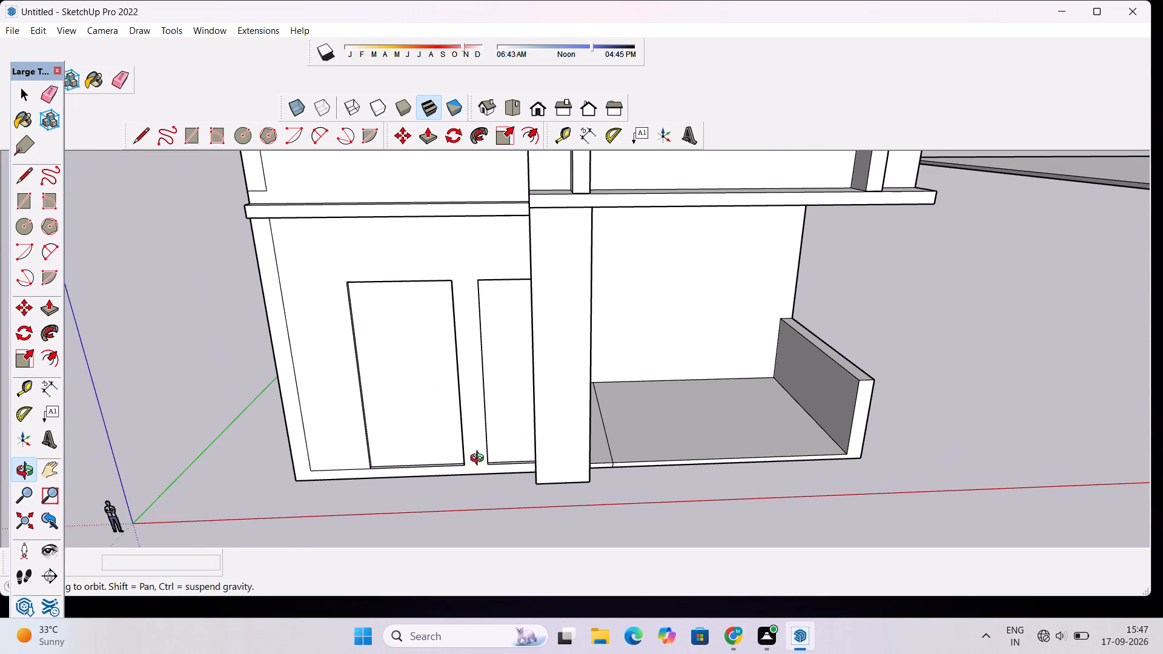
pyautogui.moveTo(444, 469); pyautogui.dragTo(298, 400)
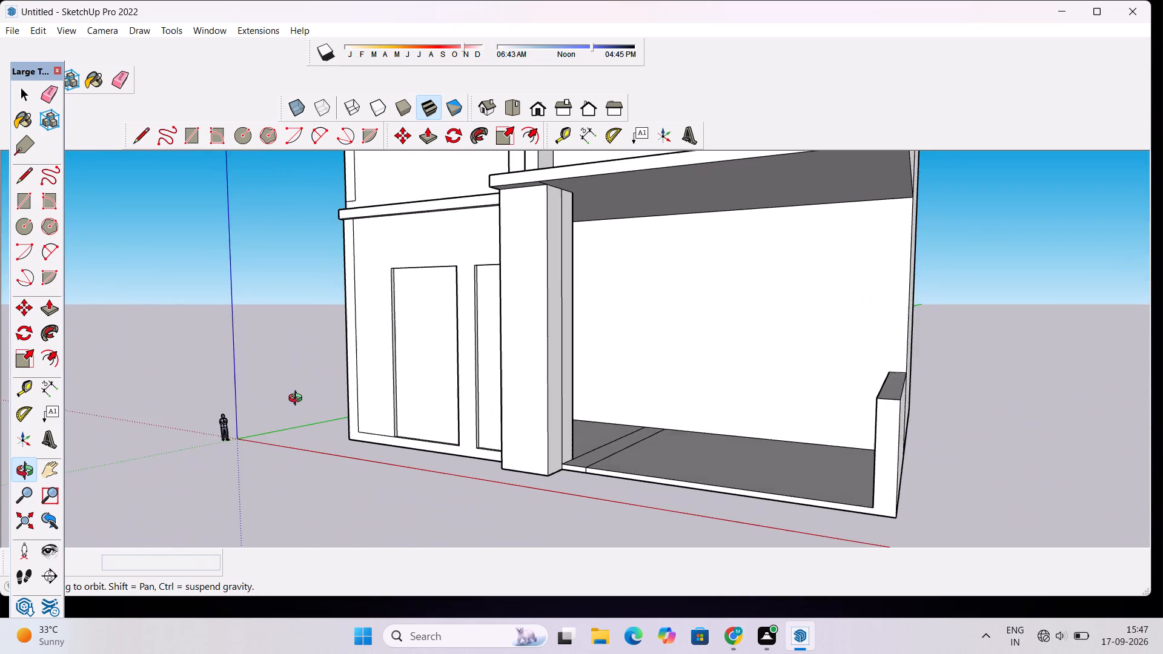
pyautogui.moveTo(298, 400); pyautogui.dragTo(671, 409)
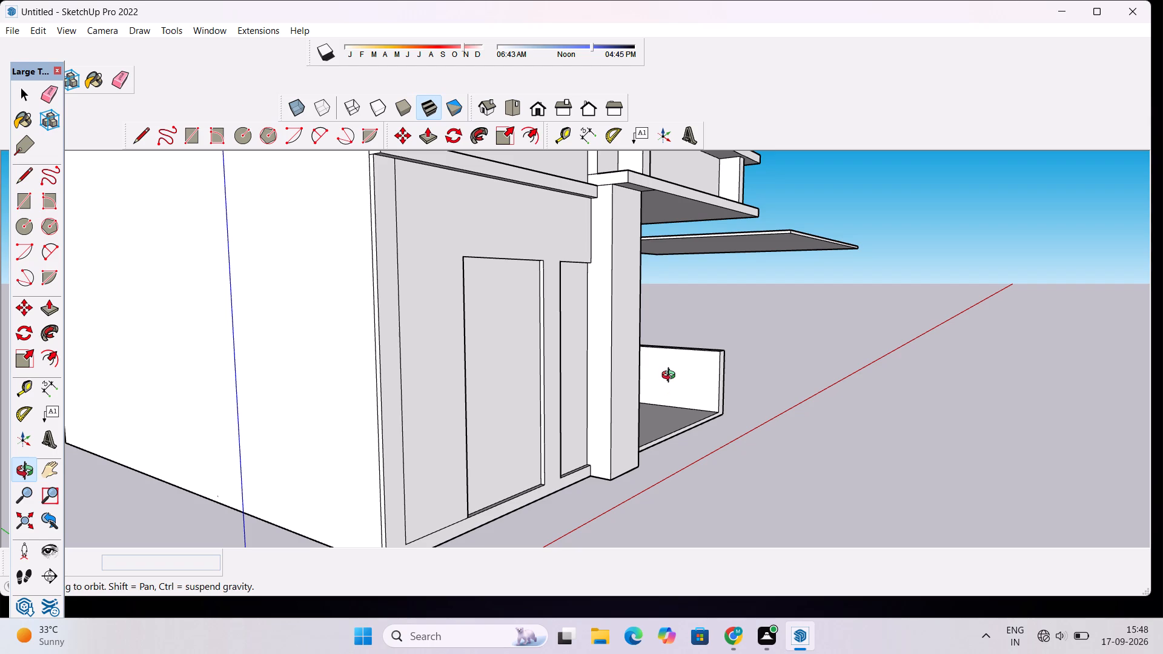
pyautogui.scroll(-3, 644, 372)
pyautogui.moveTo(683, 375); pyautogui.dragTo(628, 425)
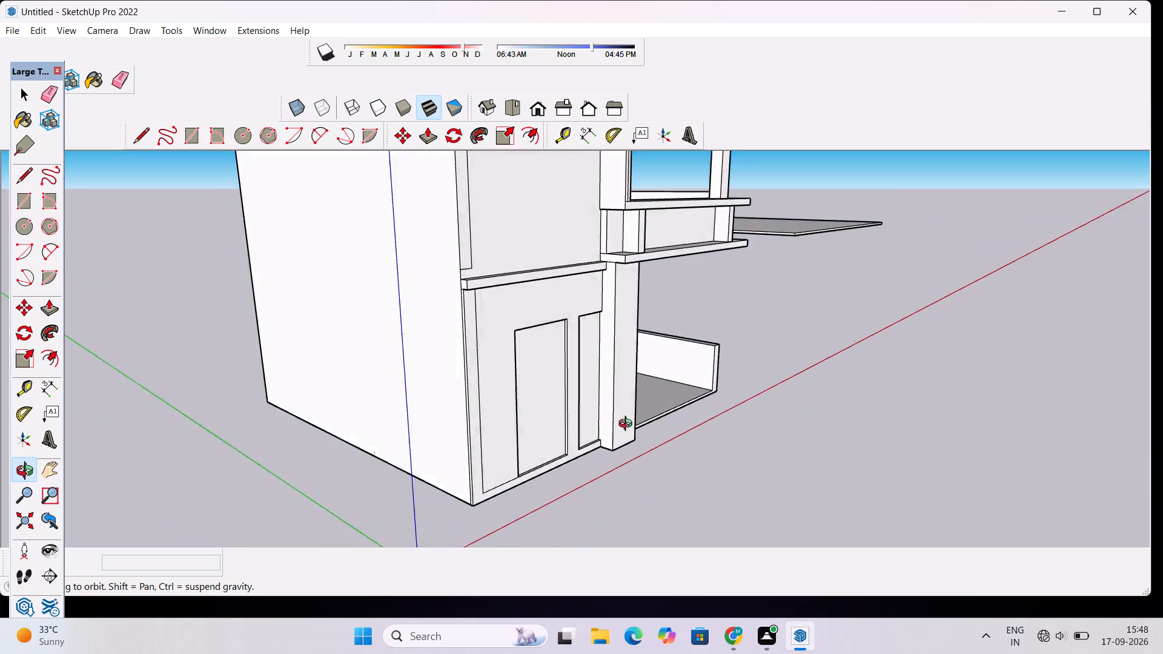
pyautogui.moveTo(628, 425); pyautogui.dragTo(621, 428)
pyautogui.scroll(4, 561, 380)
pyautogui.moveTo(665, 416); pyautogui.dragTo(511, 426)
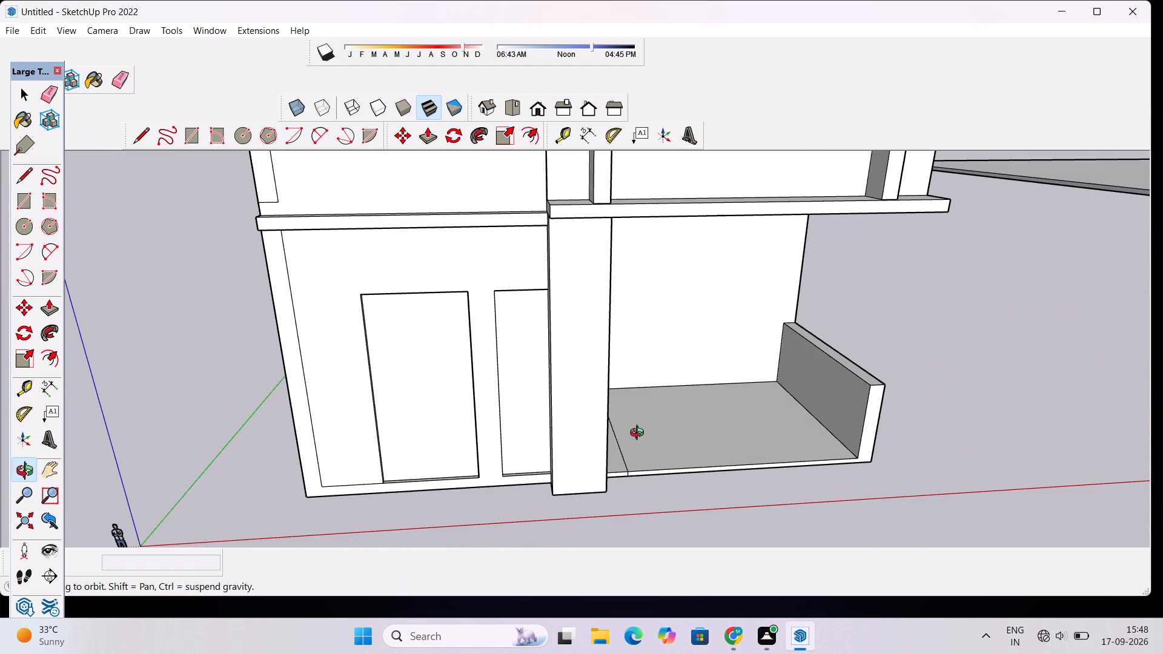
pyautogui.keyDown('shift'); pyautogui.moveTo(640, 435); pyautogui.dragTo(558, 442); pyautogui.keyUp('shift')
# Place a horizontal guide 11' above the bottom edge of the narrow recessed panel beside the pillar.
pyautogui.scroll(9, 436, 488)
pyautogui.moveTo(440, 503); pyautogui.dragTo(415, 504)
pyautogui.keyDown('shift'); pyautogui.moveTo(420, 489); pyautogui.dragTo(433, 494); pyautogui.keyUp('shift')
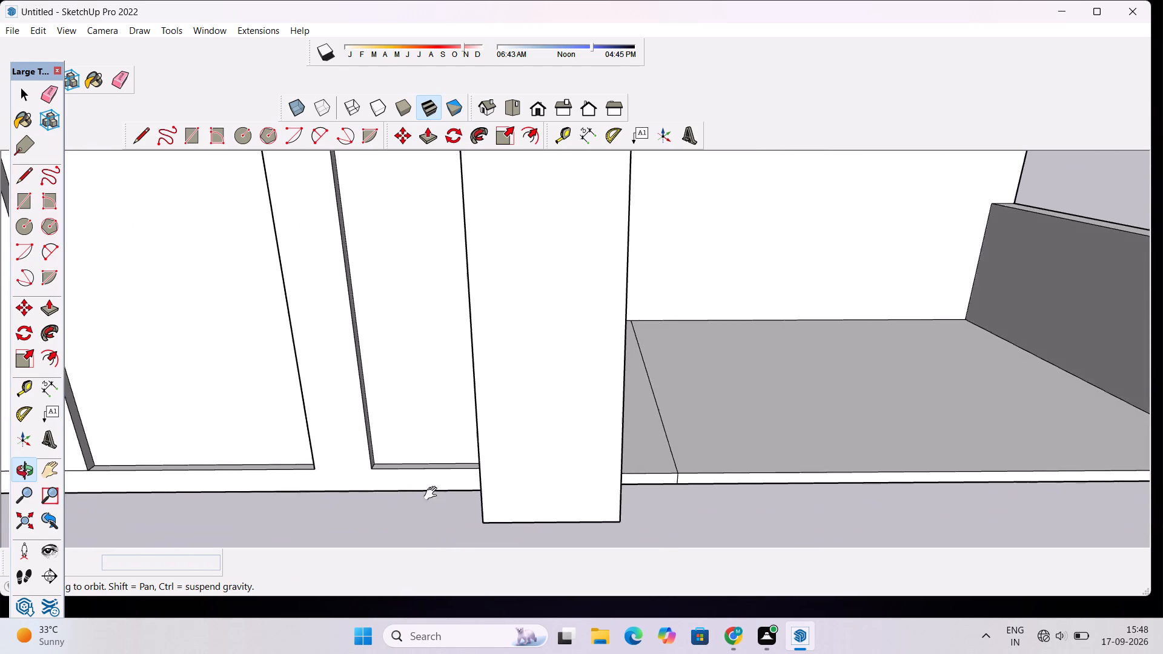
pyautogui.keyDown('shift'); pyautogui.moveTo(433, 494); pyautogui.dragTo(461, 520); pyautogui.keyUp('shift')
pyautogui.scroll(3, 461, 520)
pyautogui.moveTo(479, 503); pyautogui.dragTo(519, 486)
pyautogui.moveTo(521, 485); pyautogui.dragTo(522, 503)
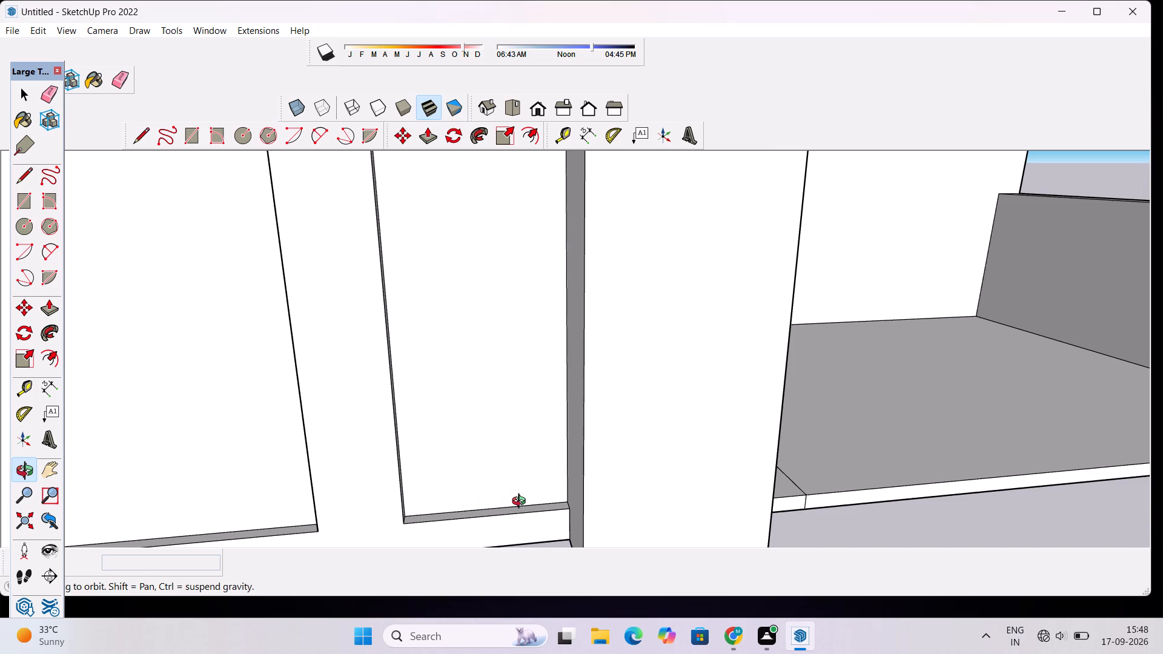
pyautogui.press('t')
pyautogui.scroll(2, 497, 508)
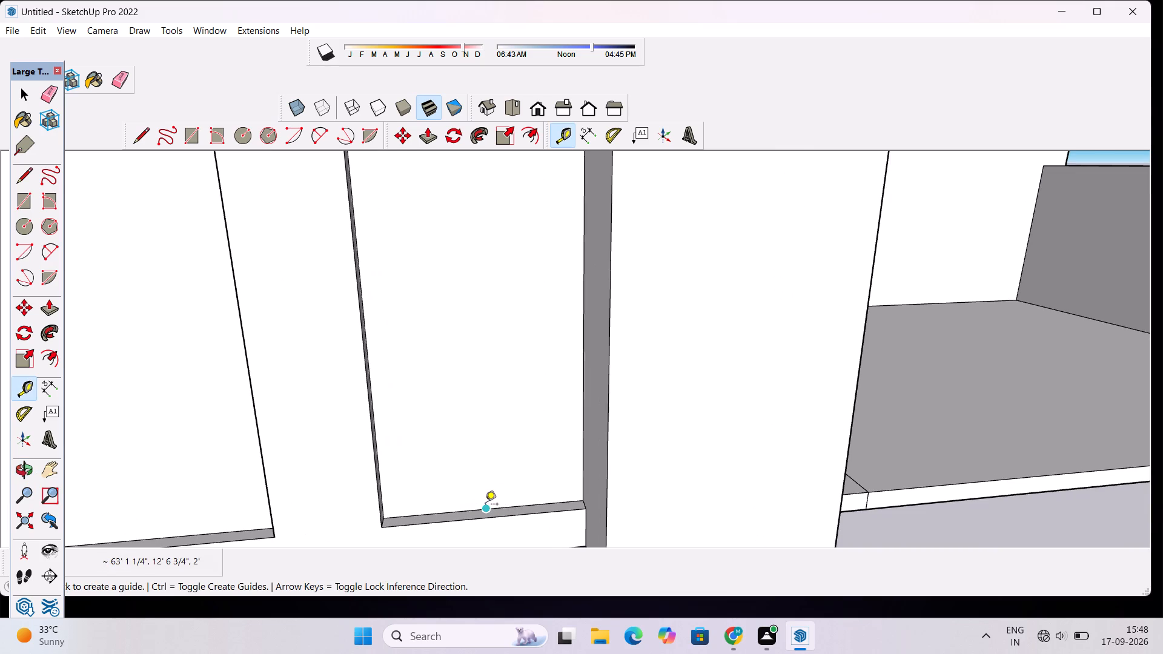
pyautogui.click(485, 508)
pyautogui.scroll(-9, 485, 492)
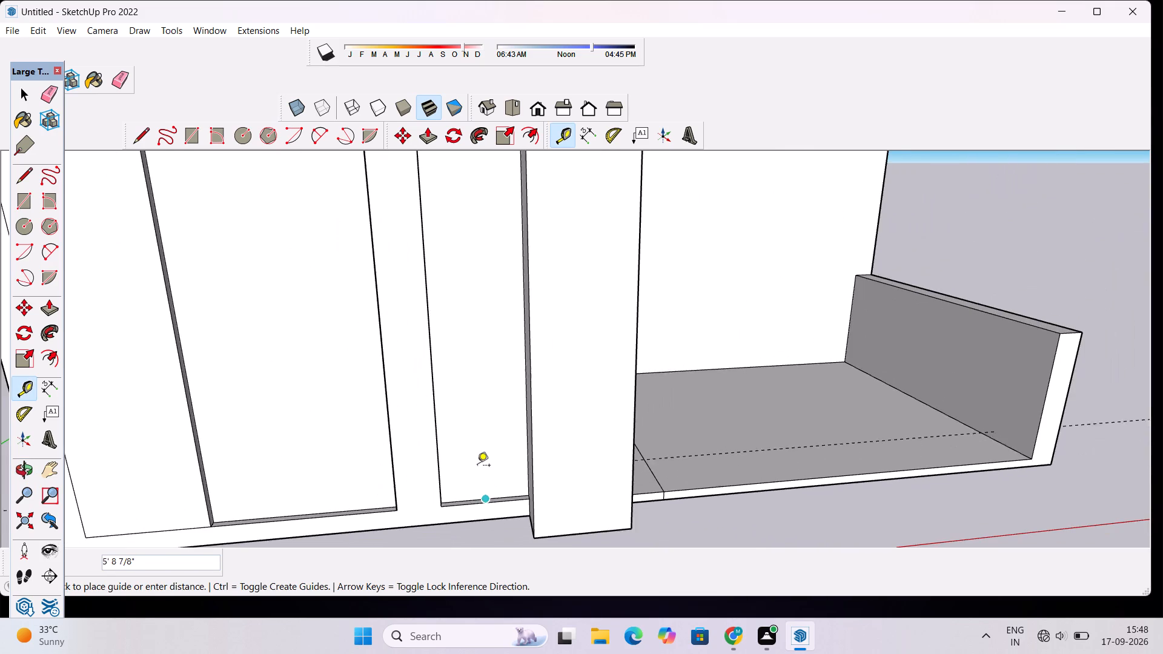
pyautogui.scroll(-4, 477, 457)
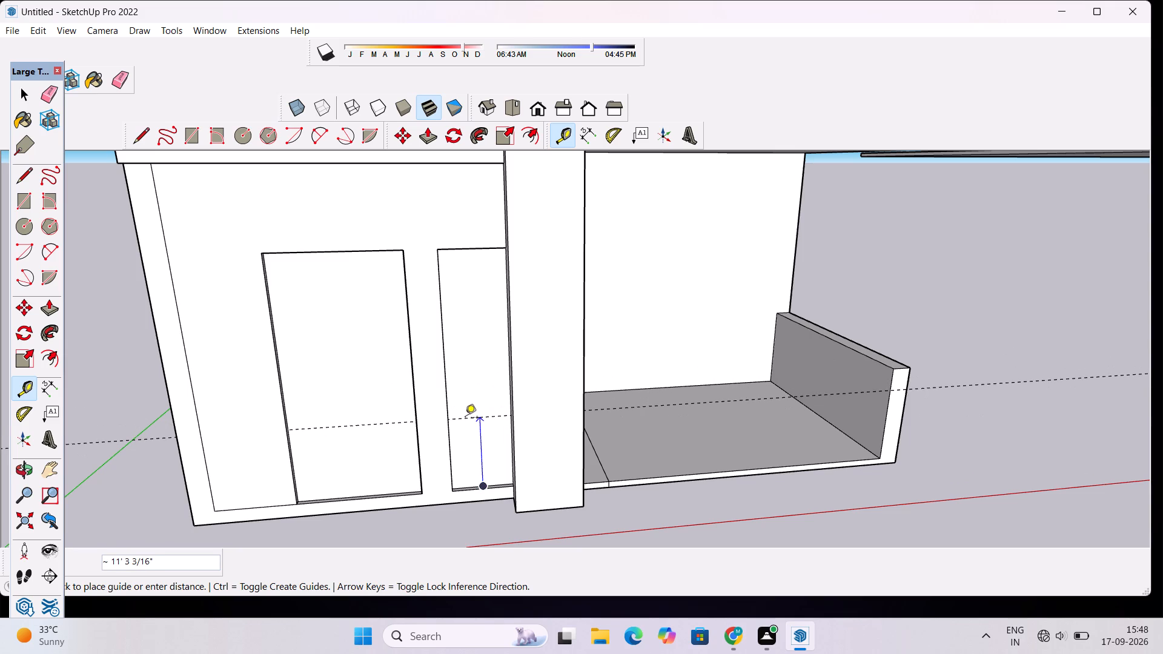
pyautogui.scroll(2, 465, 418)
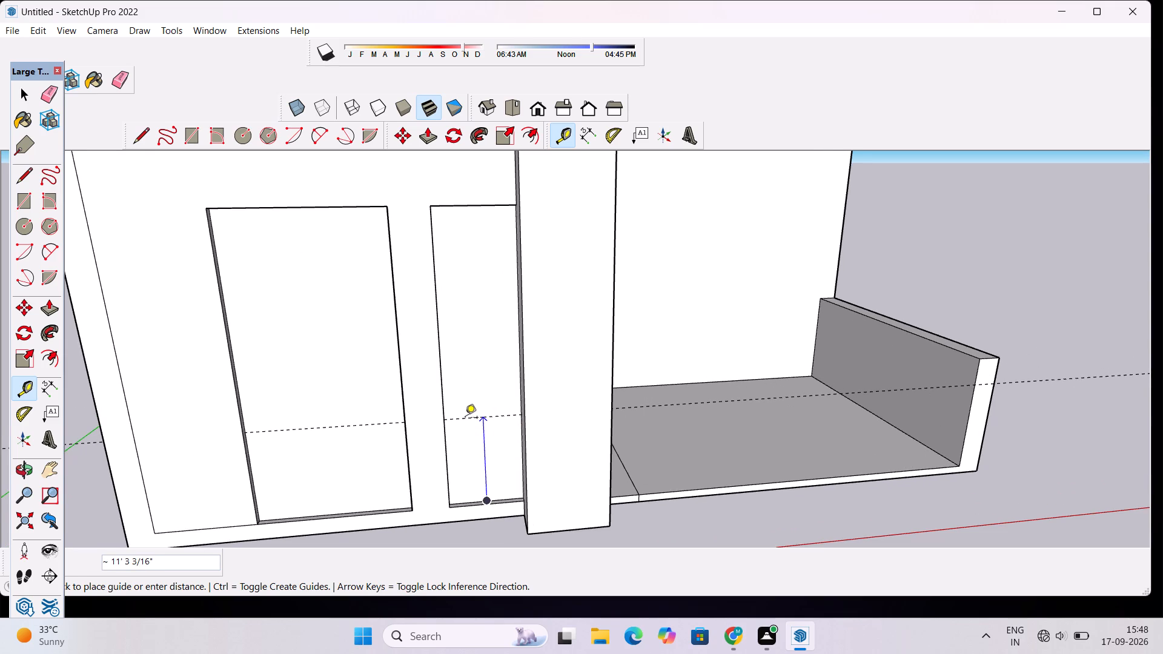
pyautogui.write('11')
pyautogui.press("'")
pyautogui.press('Return')
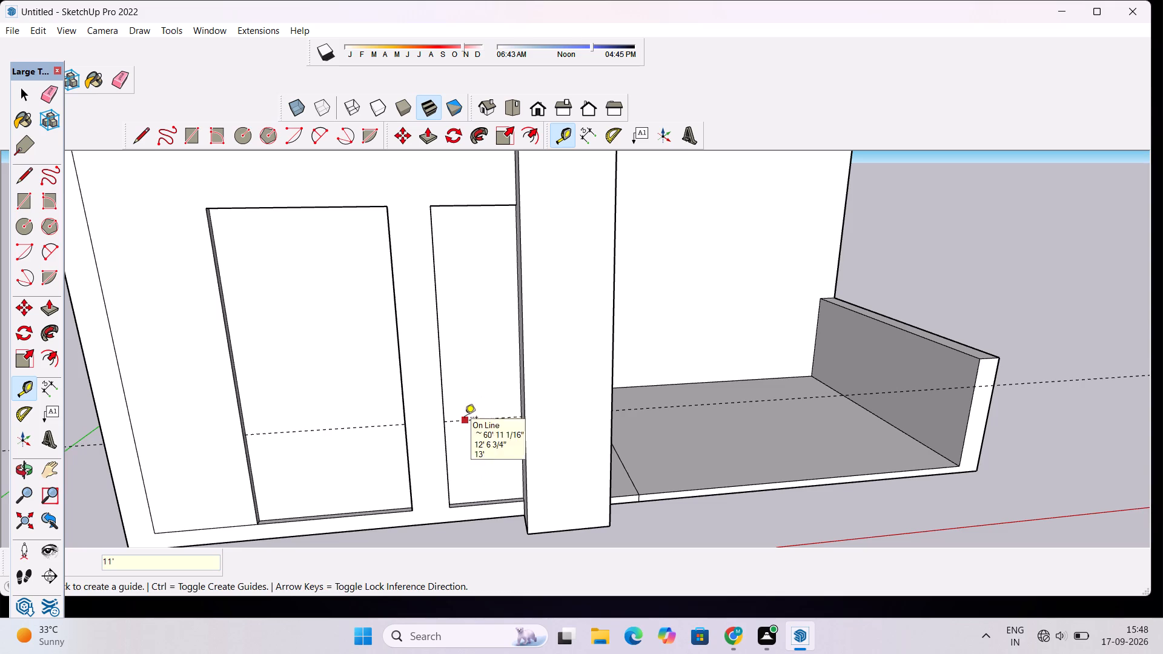
# Place a second horizontal guide 9" above the first guide across the recessed panels.
pyautogui.click(465, 418)
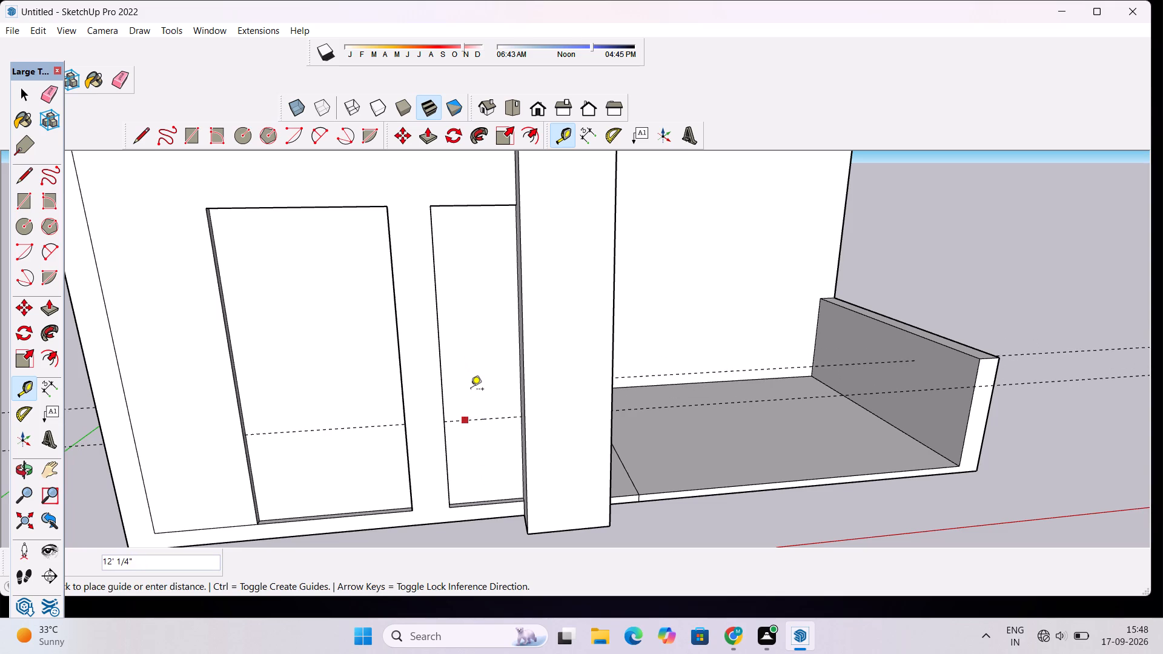
pyautogui.scroll(7, 477, 408)
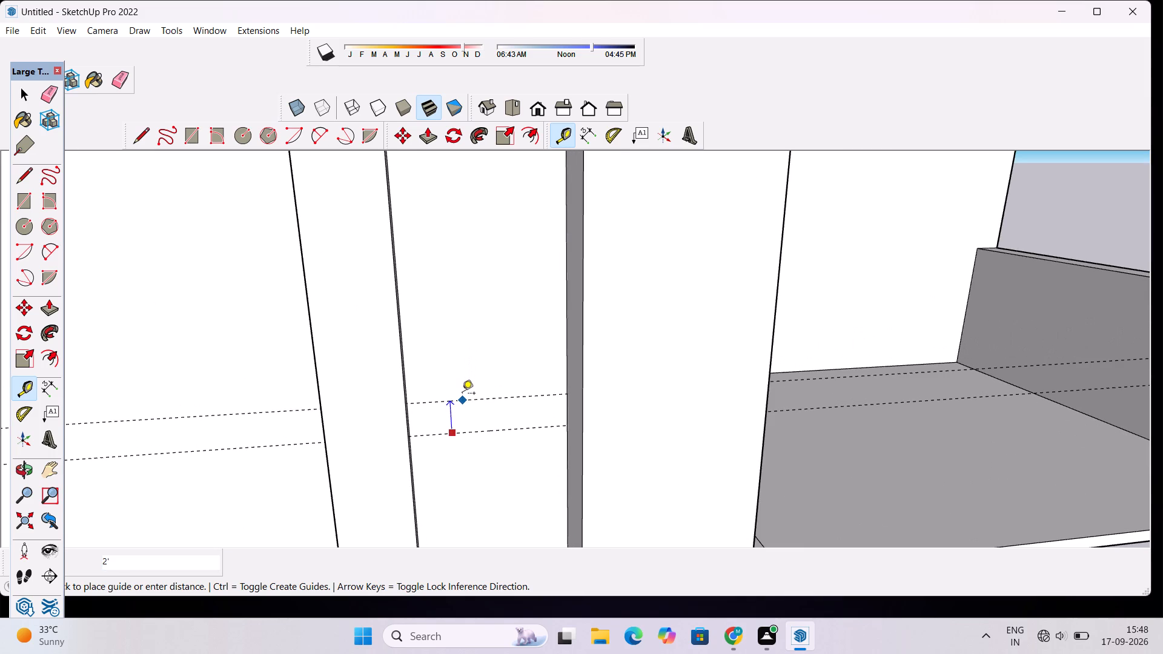
pyautogui.write('9"')
pyautogui.press('Return')
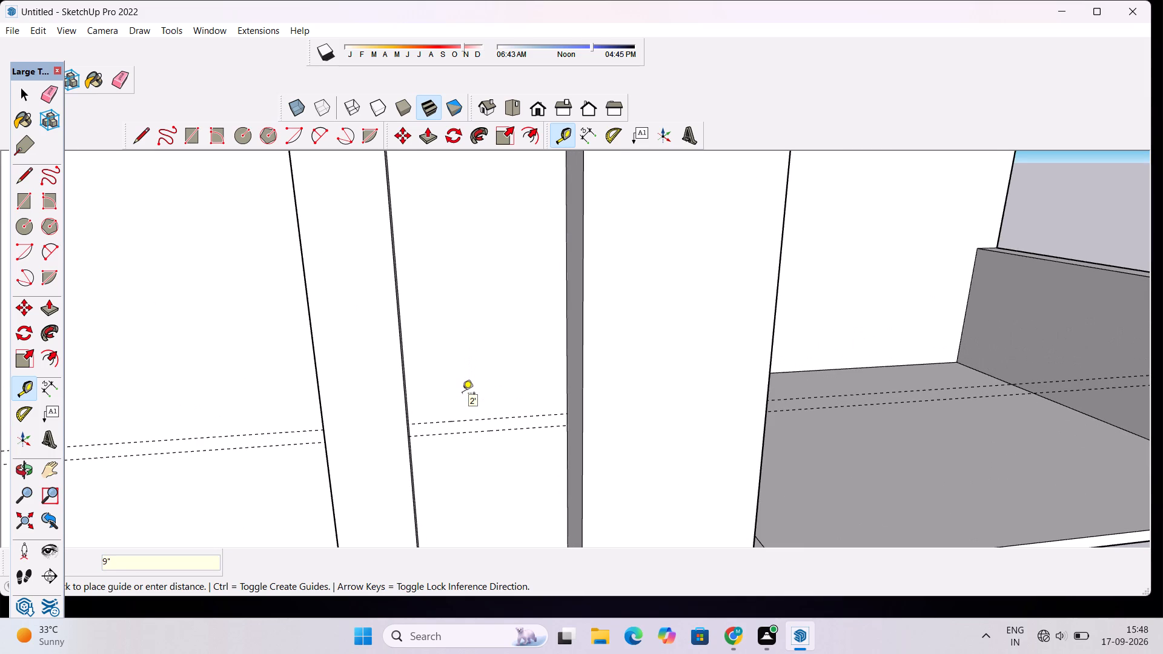
# Place a third horizontal guide 13' above the upper guide of the lower pair.
pyautogui.scroll(-8, 459, 401)
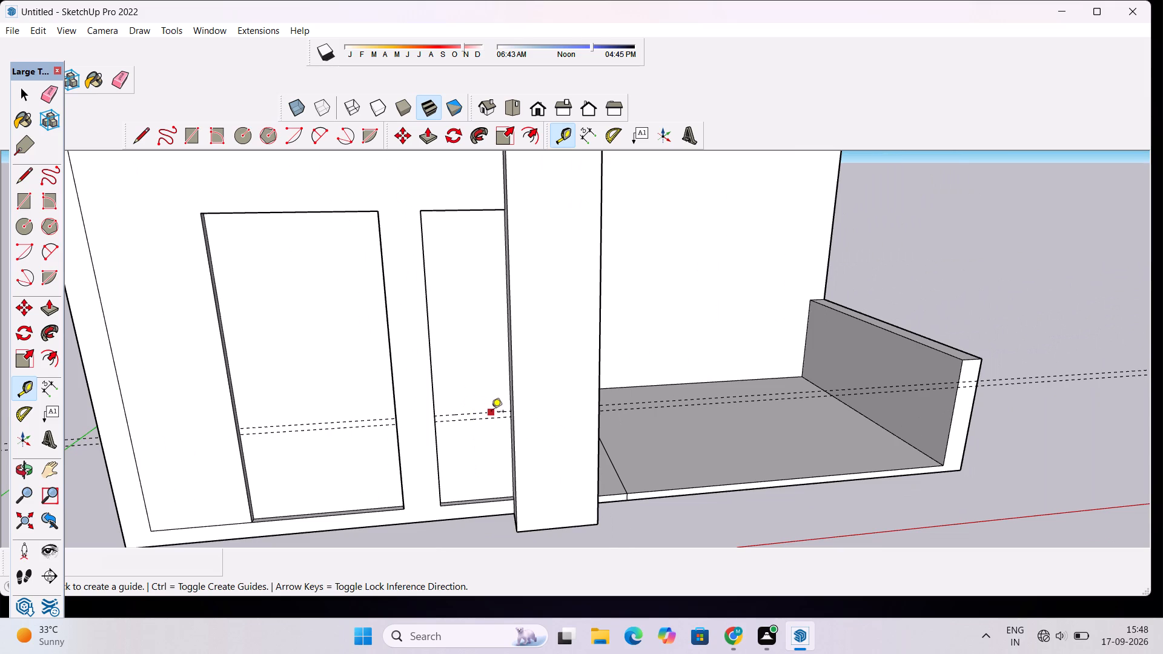
pyautogui.click(491, 412)
pyautogui.scroll(-3, 483, 371)
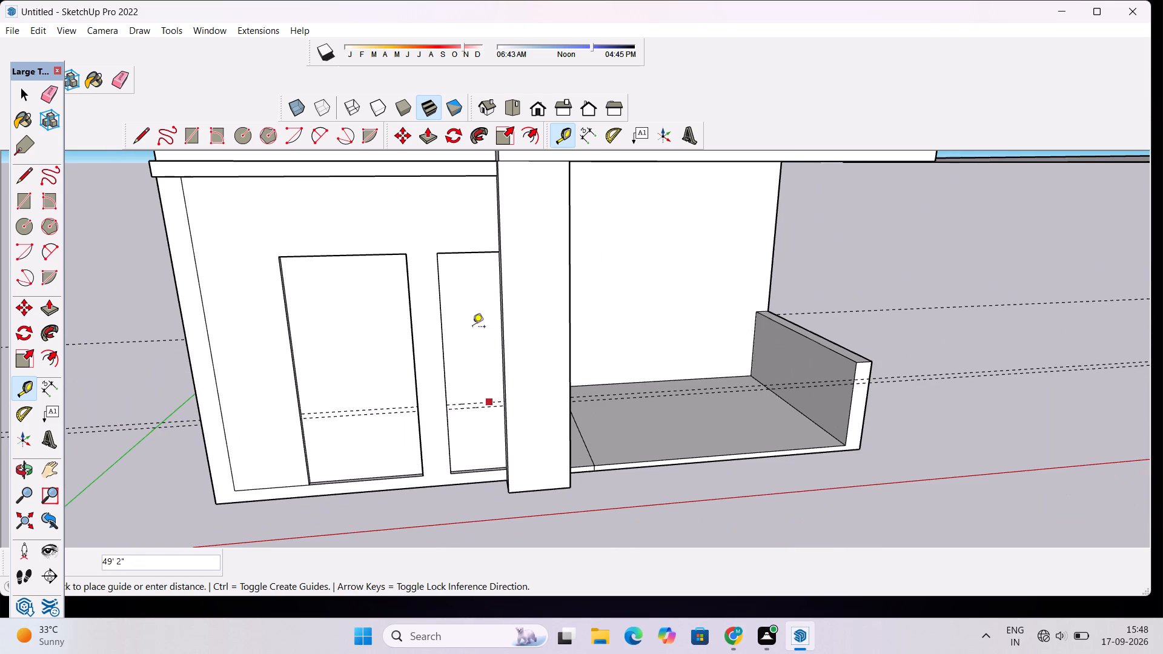
pyautogui.scroll(5, 472, 334)
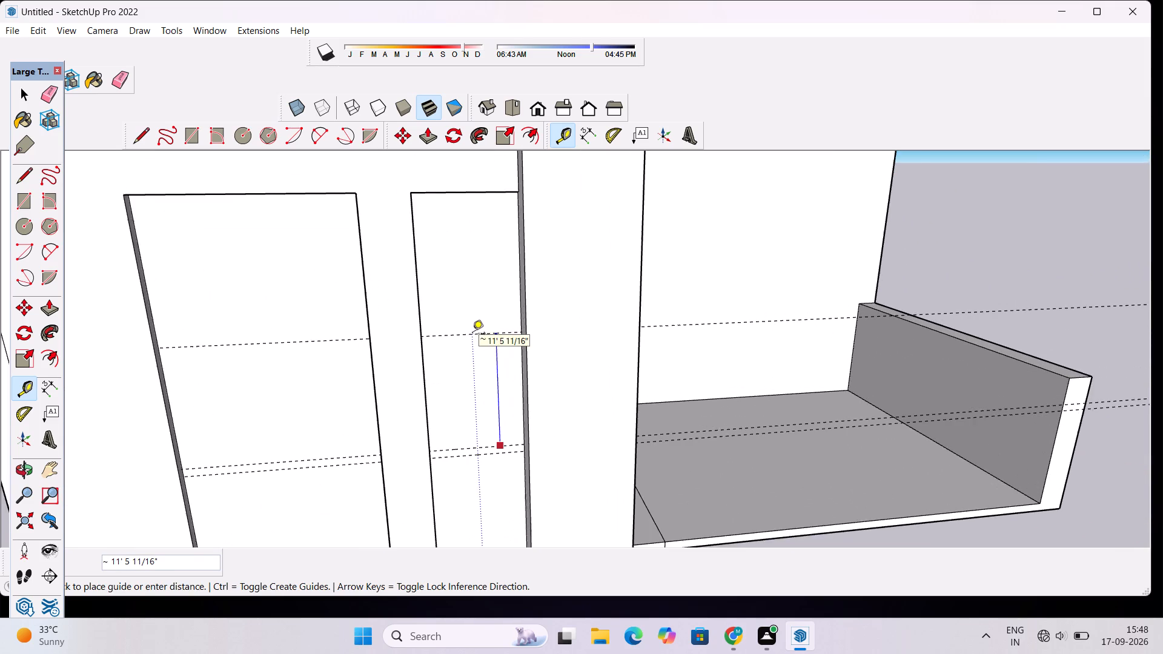
pyautogui.scroll(1, 472, 334)
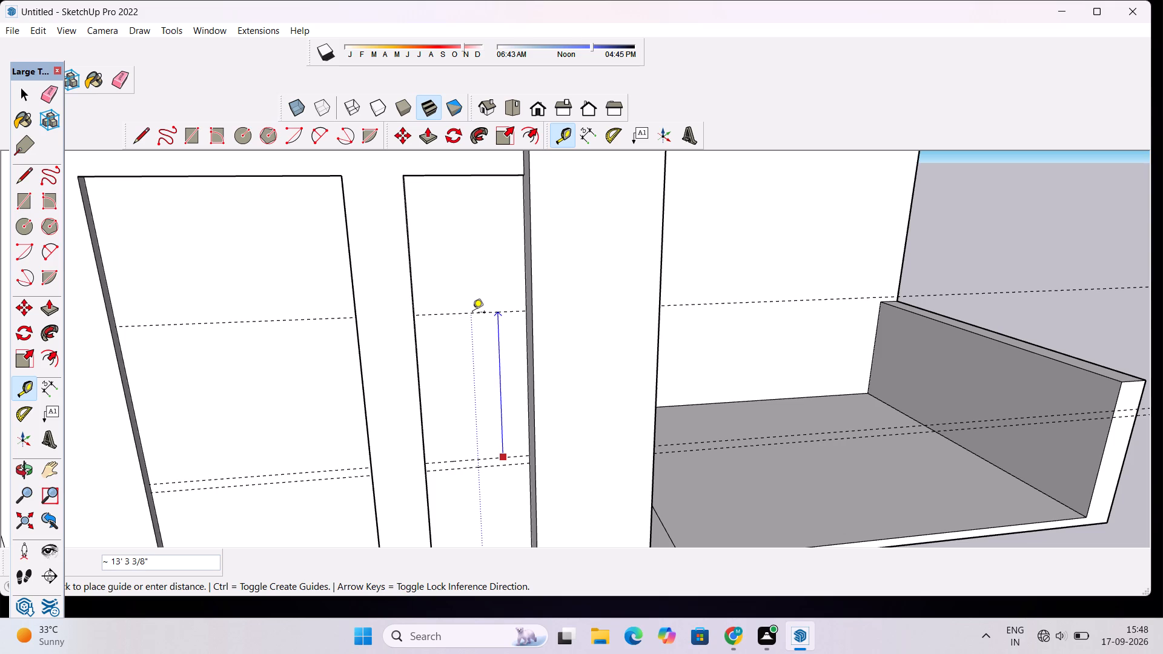
pyautogui.press('1')
pyautogui.write("3'")
pyautogui.press('Return')
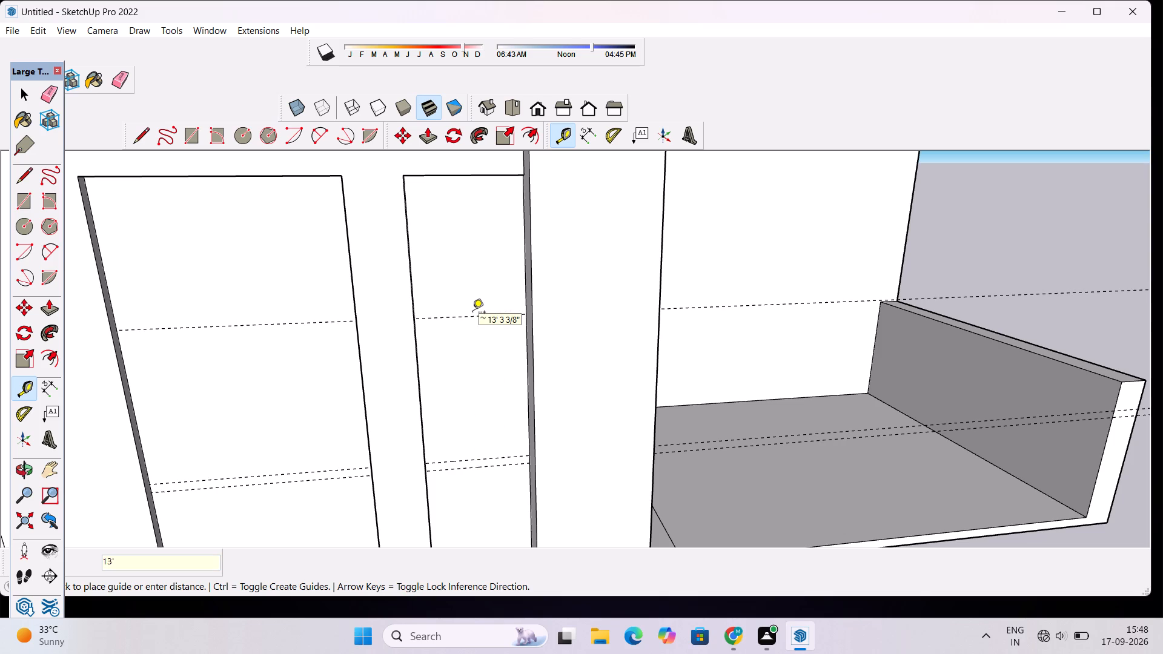
# Place a fourth horizontal guide 9" above the third guide to complete the upper pair.
pyautogui.click(444, 315)
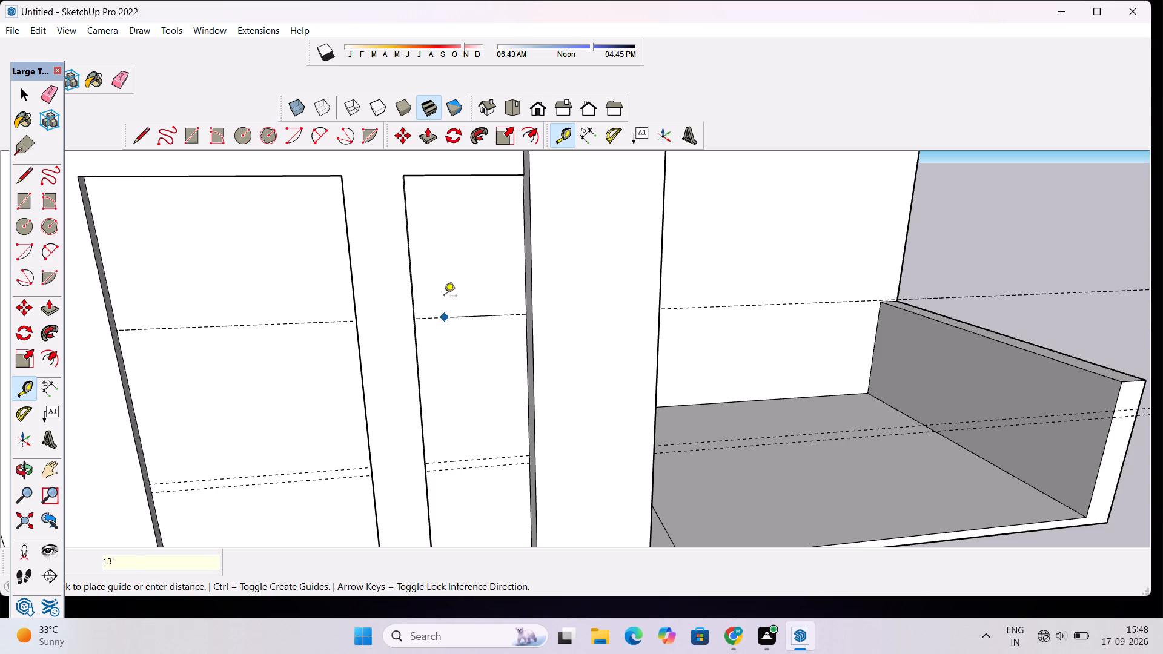
pyautogui.press('9')
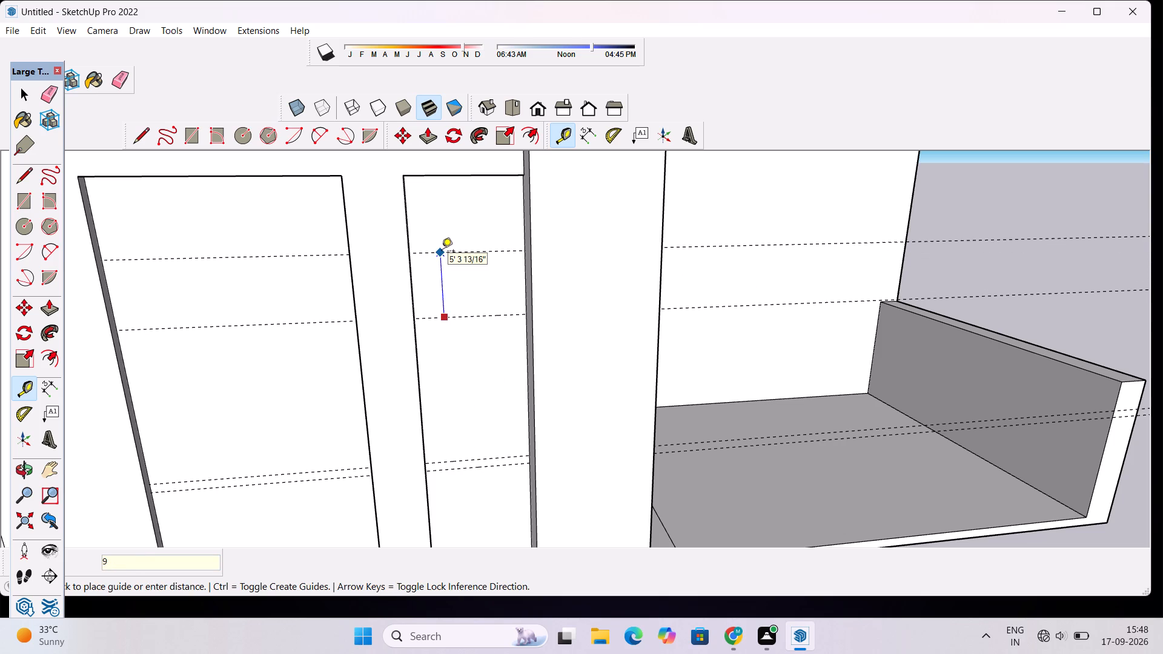
pyautogui.hotkey('shift', '"')
pyautogui.press('Return')
# Draw two horizontal edges about 9' 1" long along the upper guide pair, across the narrow recessed panel beside the pillar.
pyautogui.scroll(-2, 454, 276)
pyautogui.scroll(1, 466, 299)
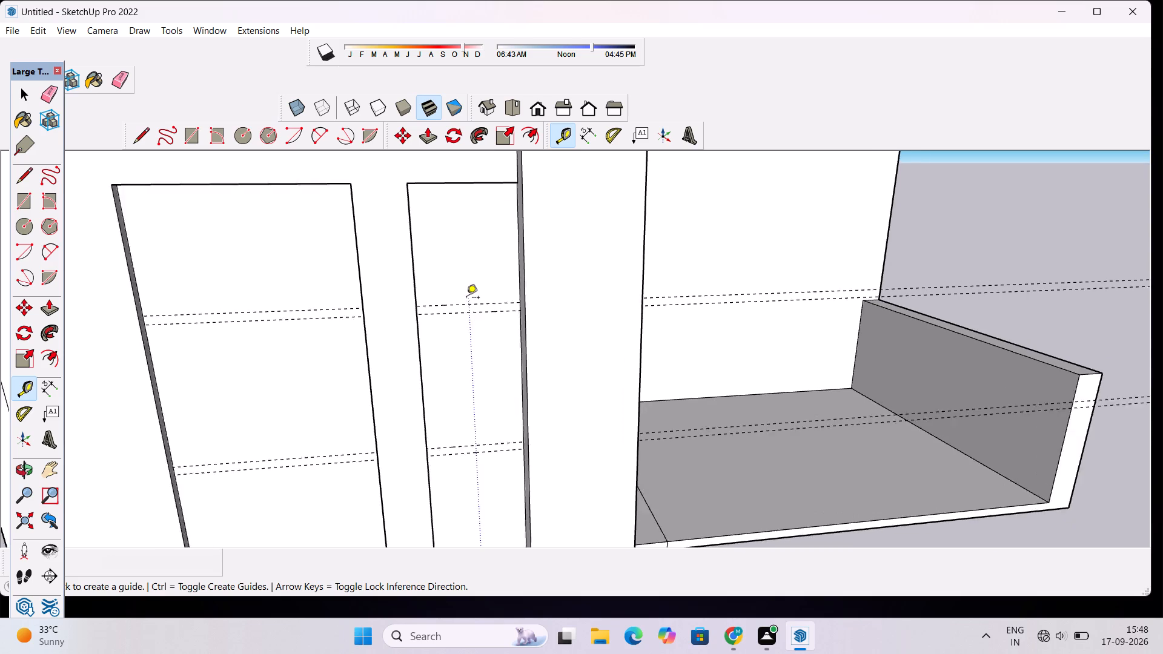
pyautogui.scroll(1, 466, 299)
pyautogui.click(146, 136)
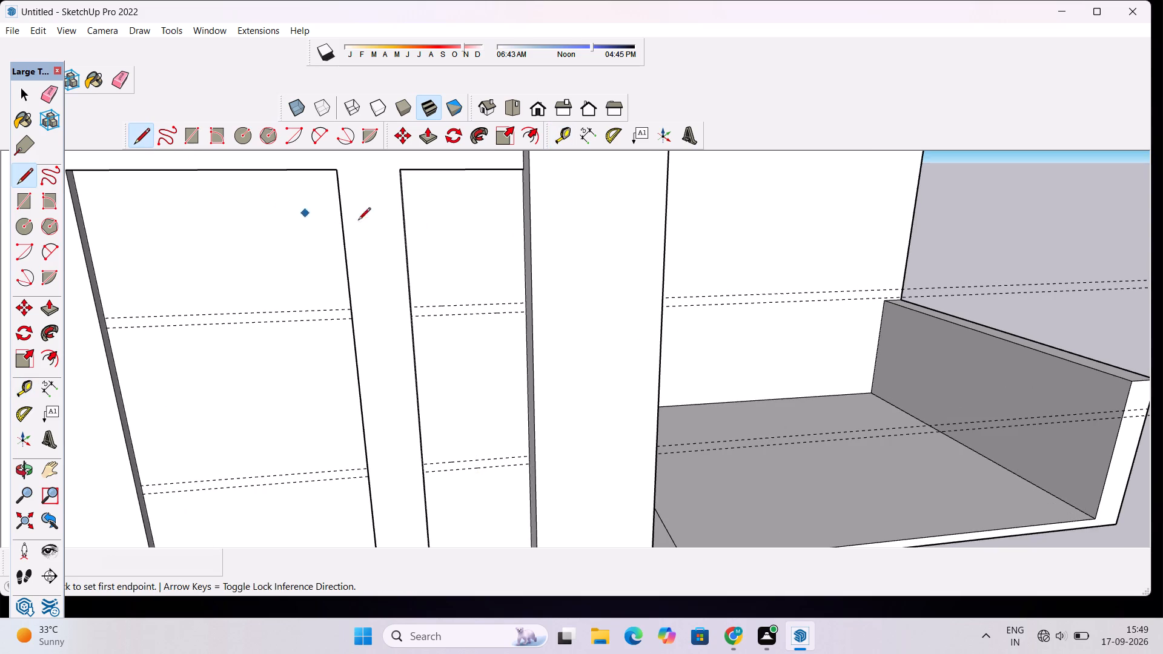
pyautogui.scroll(10, 526, 308)
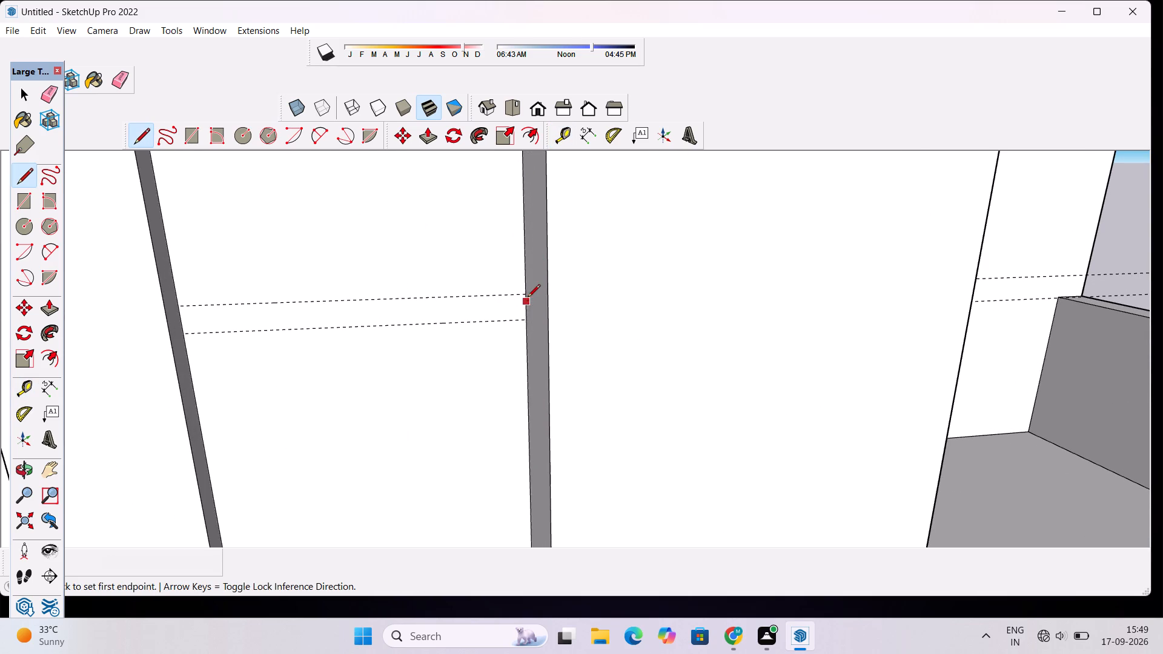
pyautogui.click(528, 294)
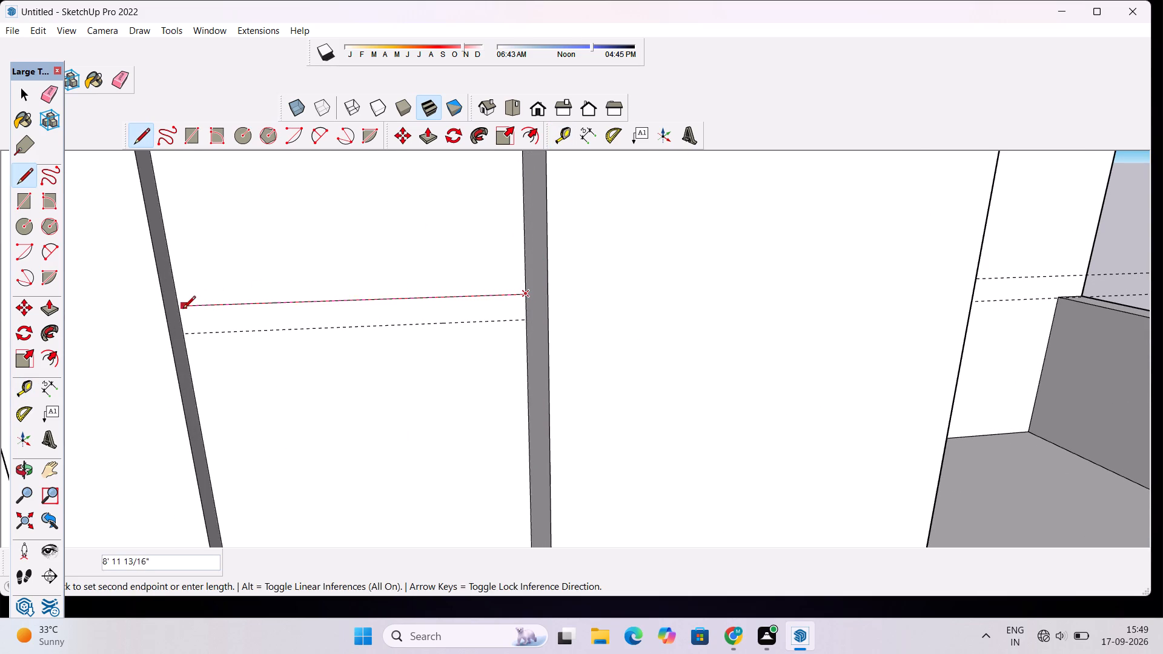
pyautogui.click(177, 307)
pyautogui.click(185, 334)
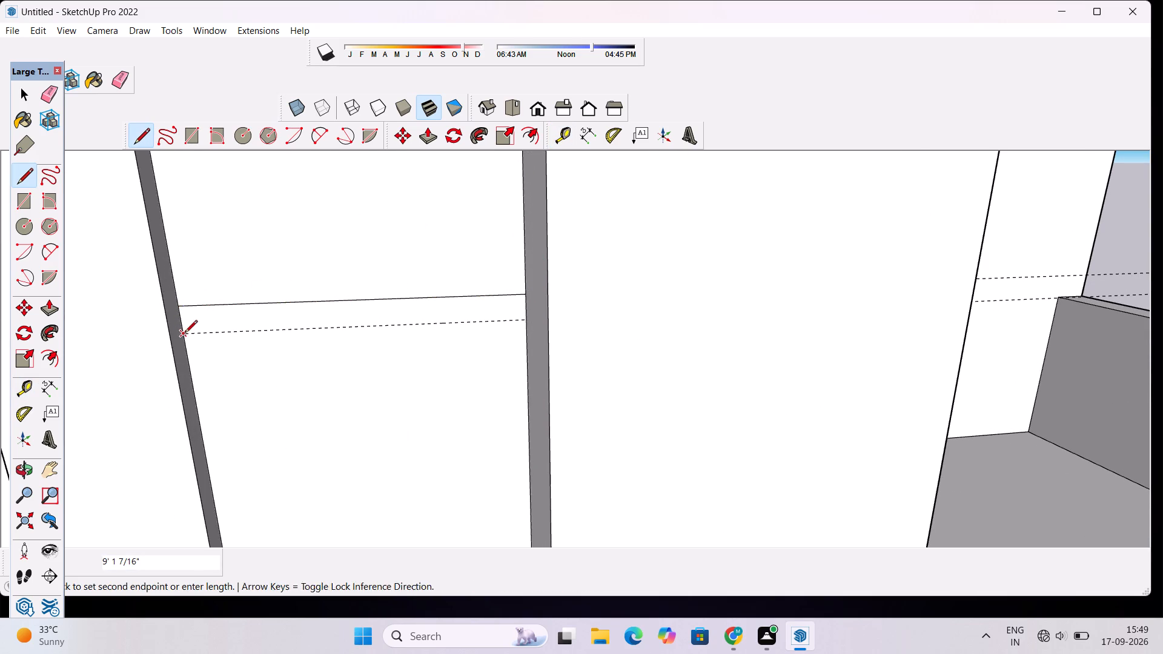
pyautogui.click(526, 320)
# Draw two horizontal edges about 9' 1" long along the lower guide pair, across the same narrow recessed panel.
pyautogui.scroll(-14, 458, 268)
pyautogui.scroll(17, 442, 406)
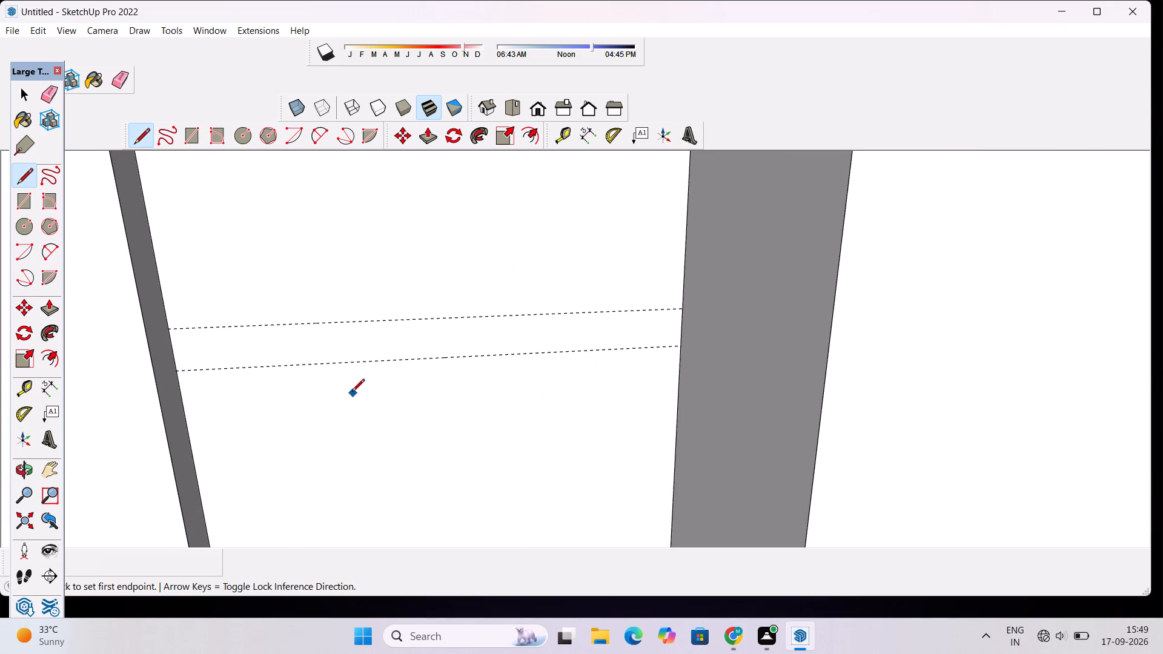
pyautogui.click(167, 333)
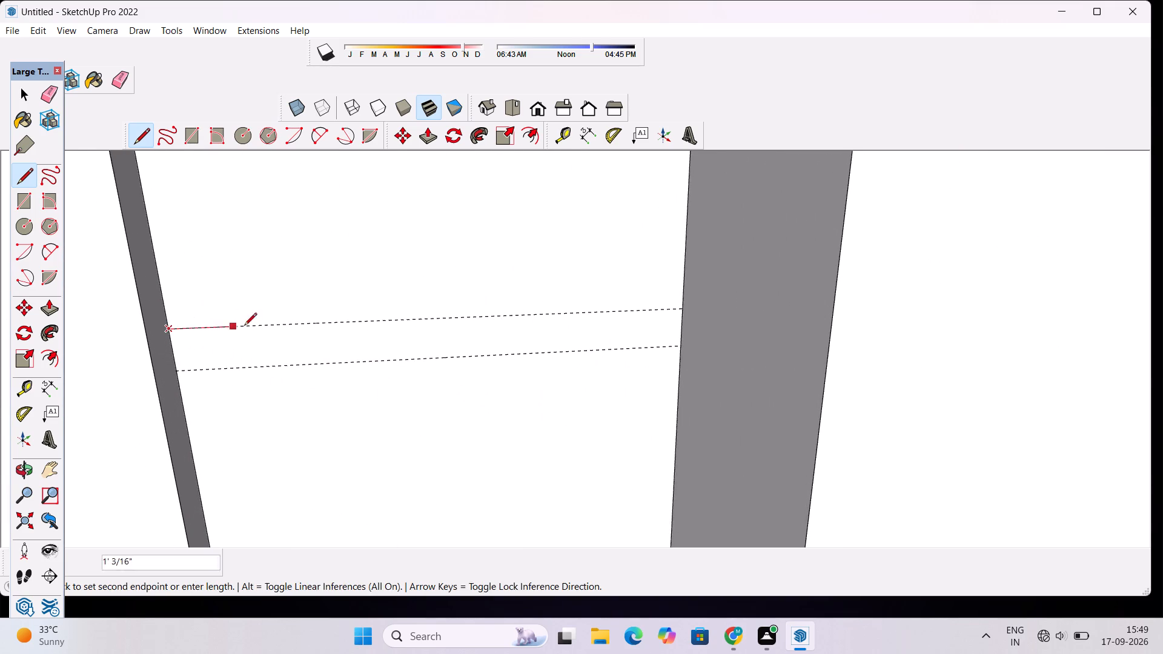
pyautogui.click(684, 311)
pyautogui.click(681, 345)
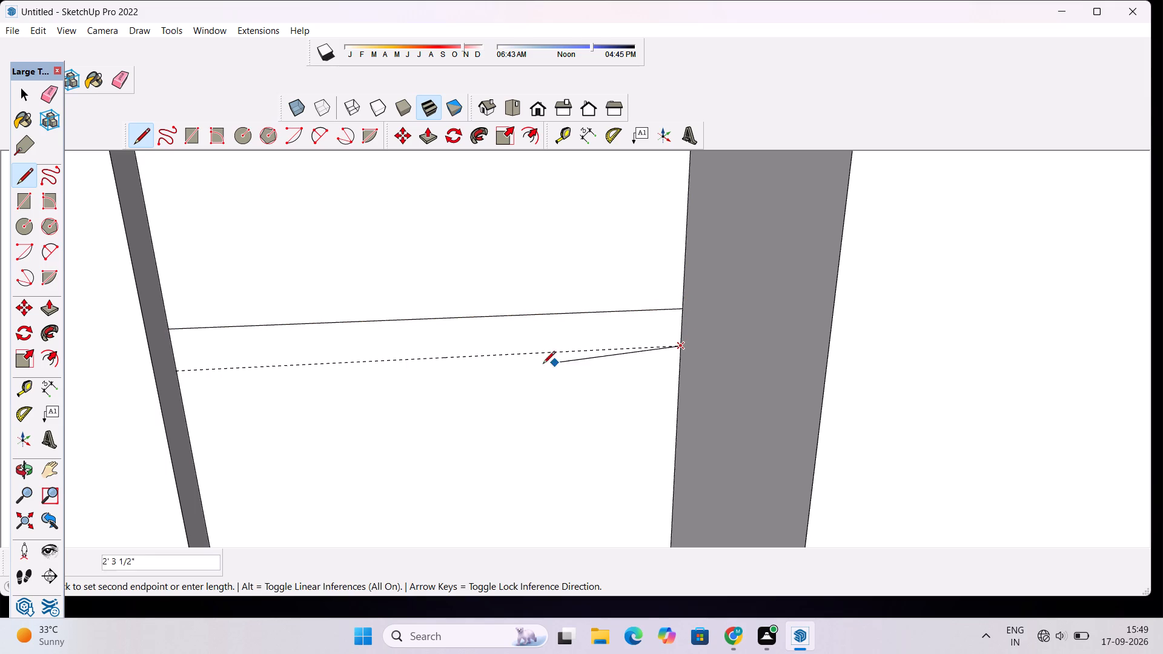
pyautogui.click(179, 374)
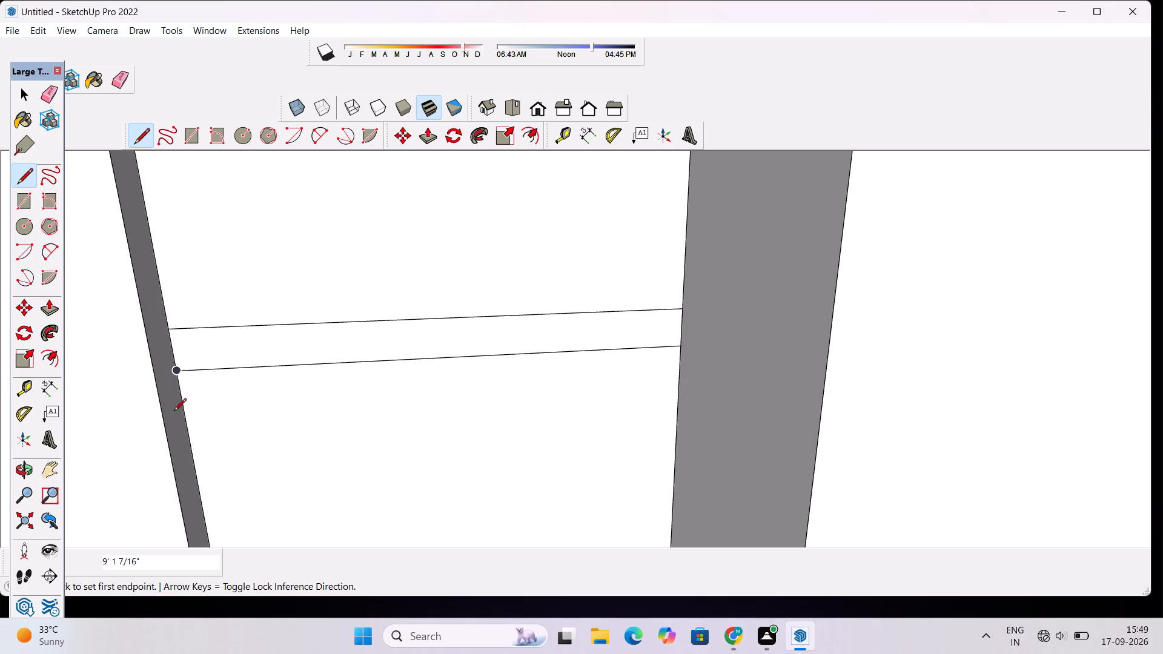
# Erase all four horizontal guides crossing the ground-floor facade.
pyautogui.scroll(-6, 183, 419)
pyautogui.scroll(2, 385, 431)
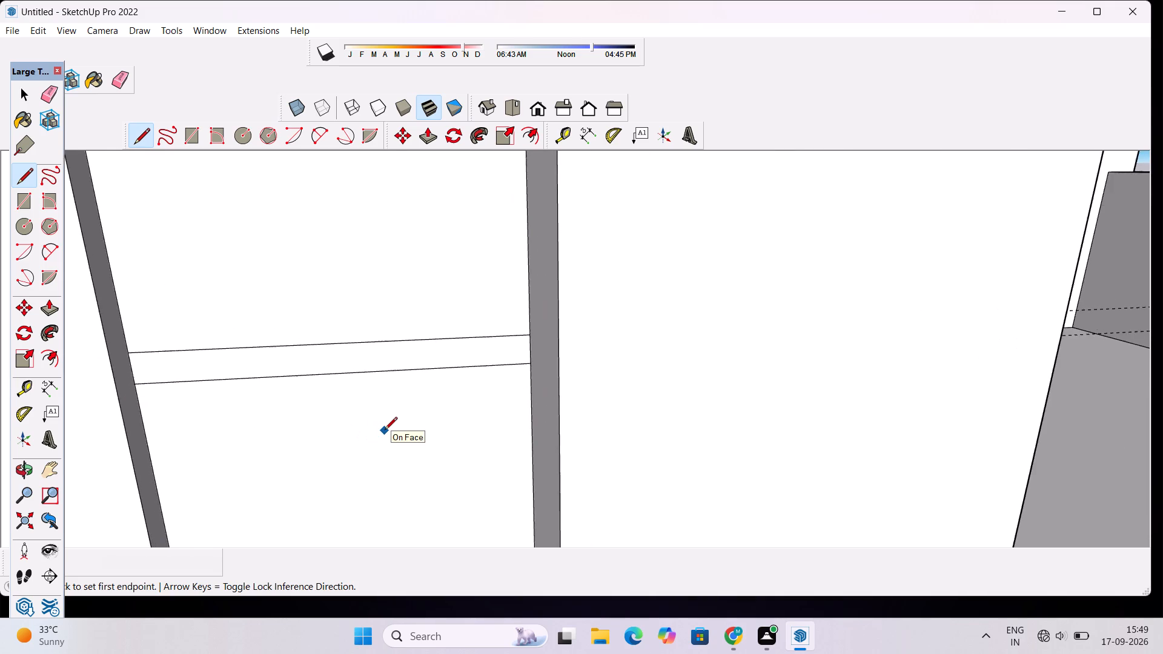
pyautogui.scroll(1, 385, 431)
pyautogui.scroll(-5, 385, 431)
pyautogui.press('space')
pyautogui.press('o')
pyautogui.scroll(-6, 376, 455)
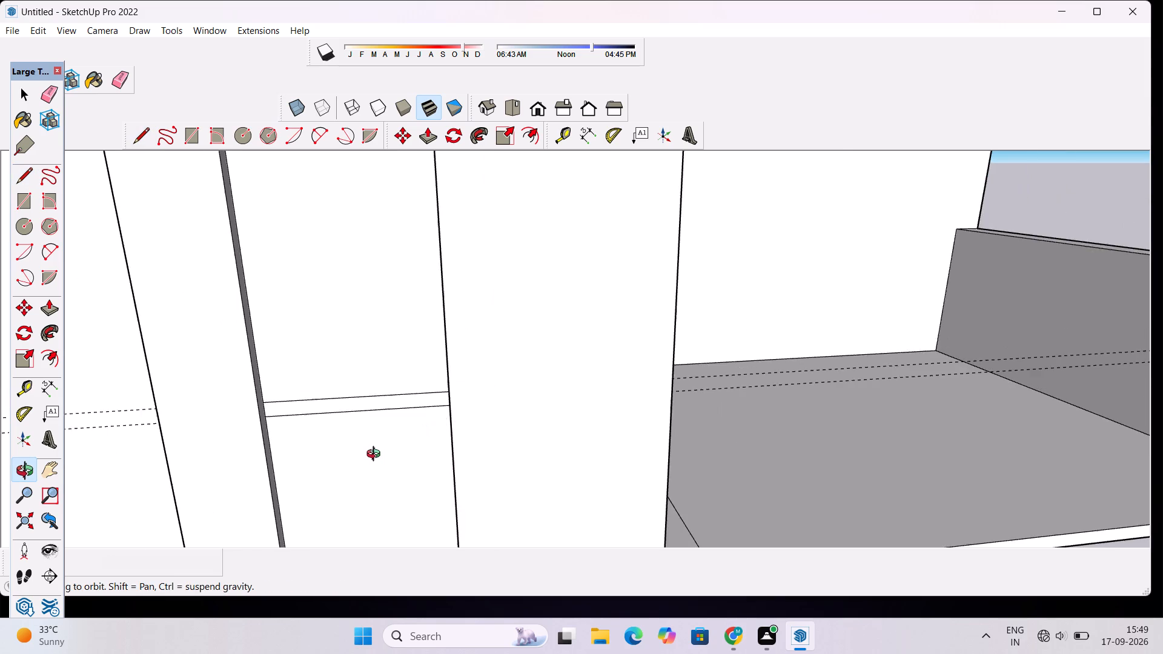
pyautogui.moveTo(198, 448); pyautogui.dragTo(314, 415)
pyautogui.scroll(-6, 316, 406)
pyautogui.moveTo(498, 414); pyautogui.dragTo(387, 432)
pyautogui.scroll(-5, 365, 414)
pyautogui.keyDown('shift'); pyautogui.moveTo(330, 430); pyautogui.dragTo(457, 418); pyautogui.keyUp('shift')
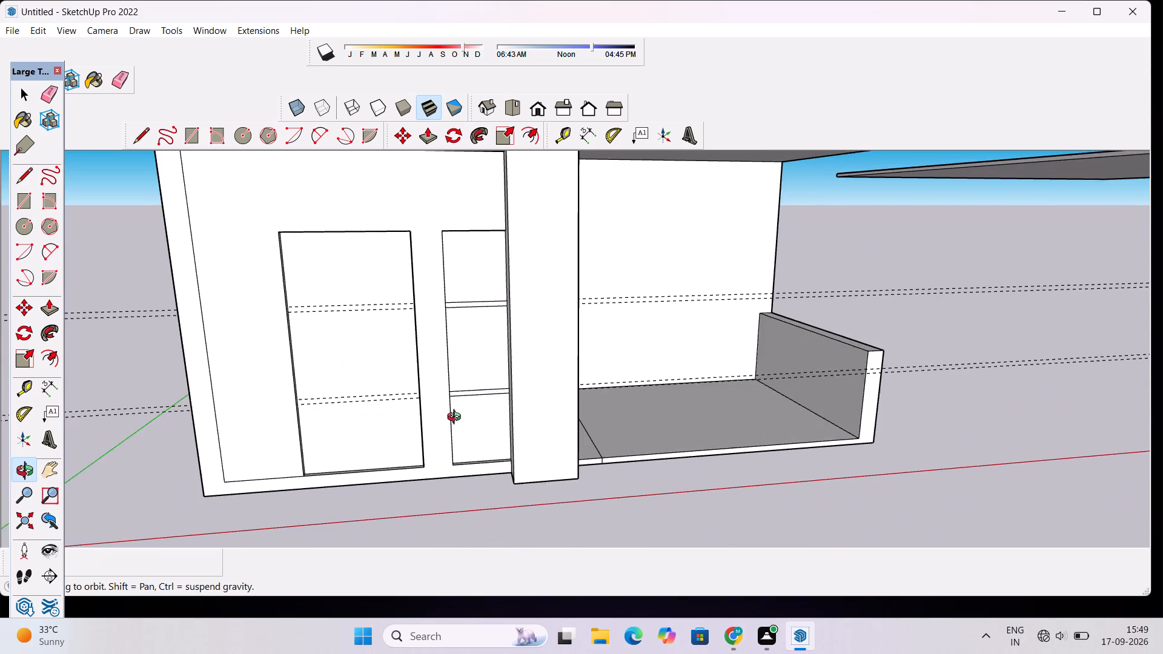
pyautogui.scroll(-5, 457, 418)
pyautogui.keyDown('shift'); pyautogui.moveTo(462, 409); pyautogui.dragTo(609, 389); pyautogui.keyUp('shift')
pyautogui.scroll(2, 608, 395)
pyautogui.press('e')
pyautogui.moveTo(180, 307); pyautogui.dragTo(215, 474)
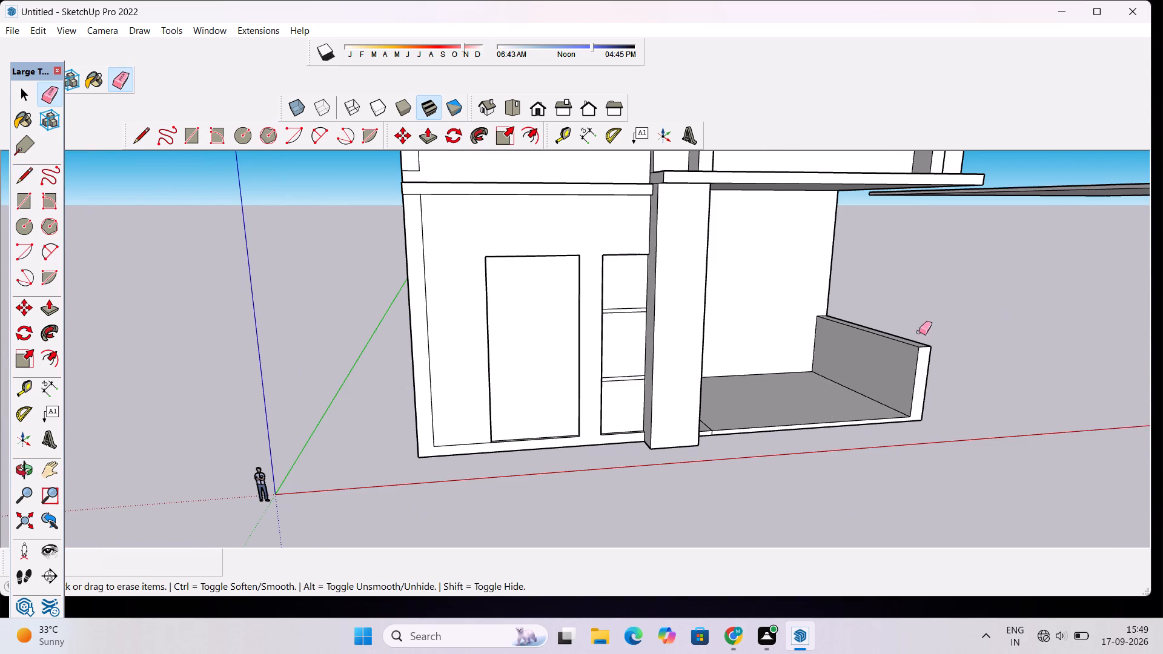
# Examine the whole front facade, from the ground-floor panels up to the balcony frame and roof parapet.
pyautogui.press('o')
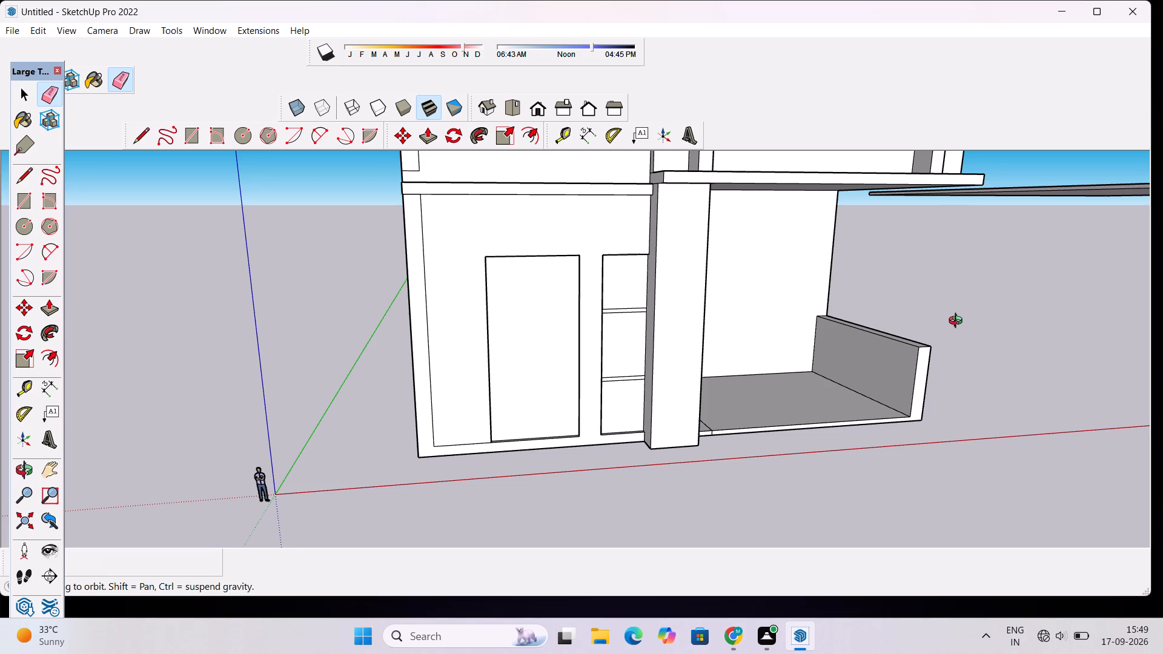
pyautogui.keyDown('shift'); pyautogui.moveTo(958, 316); pyautogui.dragTo(850, 335); pyautogui.keyUp('shift')
pyautogui.scroll(-4, 826, 342)
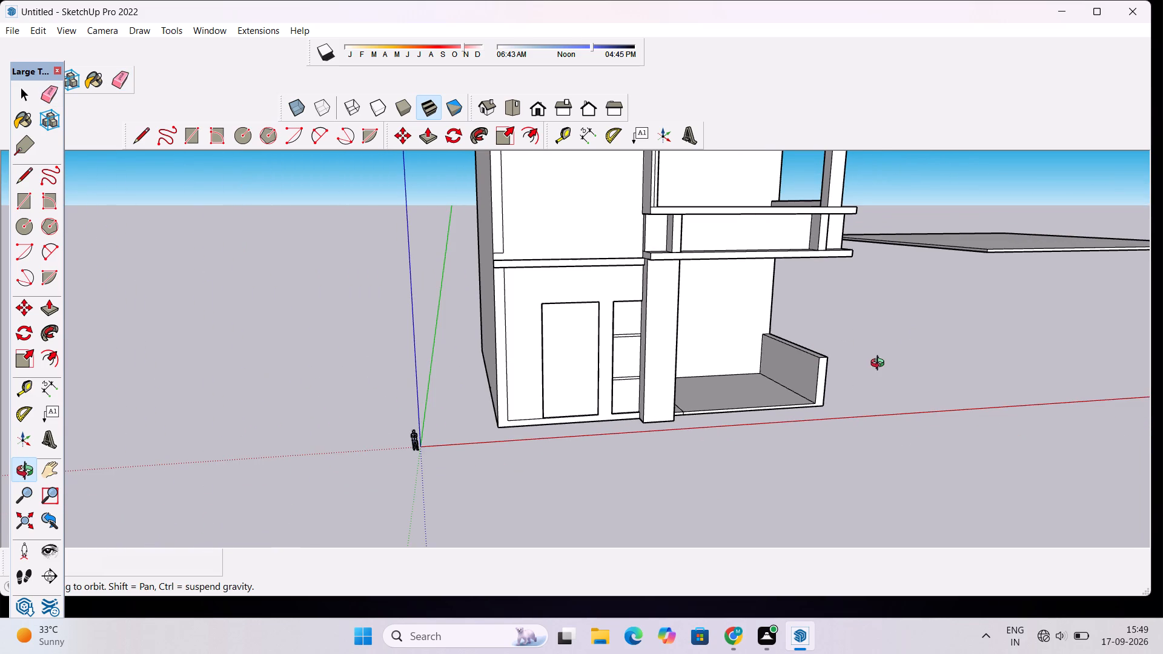
pyautogui.keyDown('shift'); pyautogui.moveTo(889, 358); pyautogui.dragTo(712, 405); pyautogui.keyUp('shift')
pyautogui.scroll(4, 695, 414)
pyautogui.scroll(-5, 714, 392)
pyautogui.moveTo(717, 389); pyautogui.dragTo(705, 423)
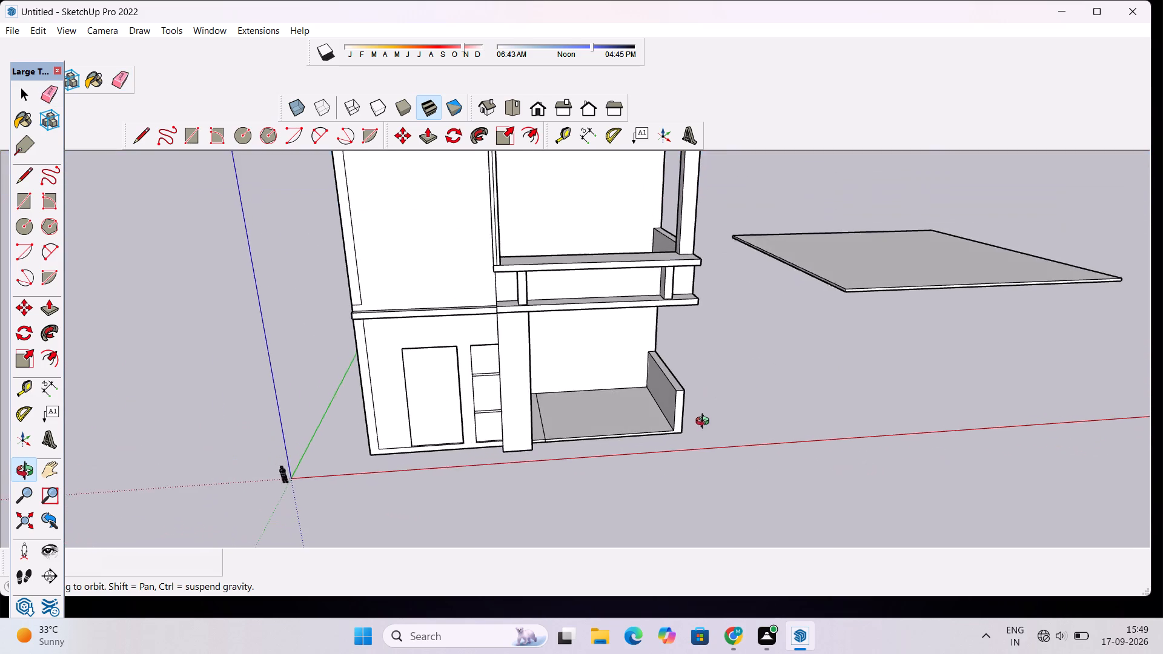
pyautogui.moveTo(705, 423); pyautogui.dragTo(704, 426)
pyautogui.scroll(2, 702, 426)
pyautogui.moveTo(697, 385); pyautogui.dragTo(634, 618)
pyautogui.moveTo(537, 429); pyautogui.dragTo(537, 409)
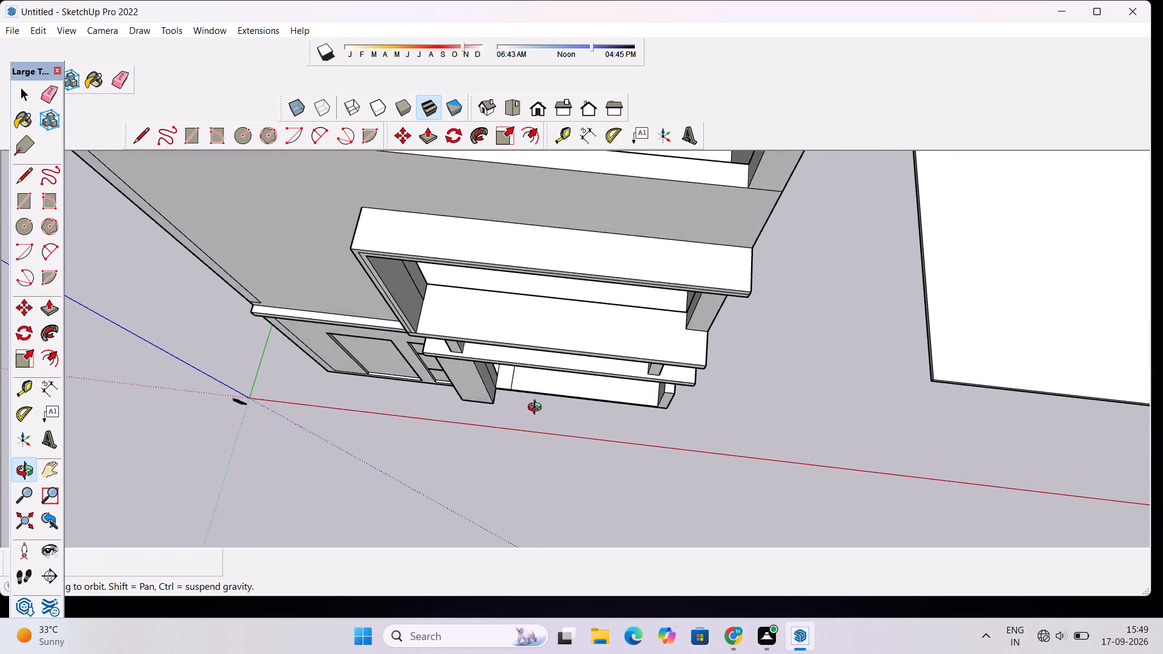
pyautogui.moveTo(537, 409); pyautogui.dragTo(1144, 253)
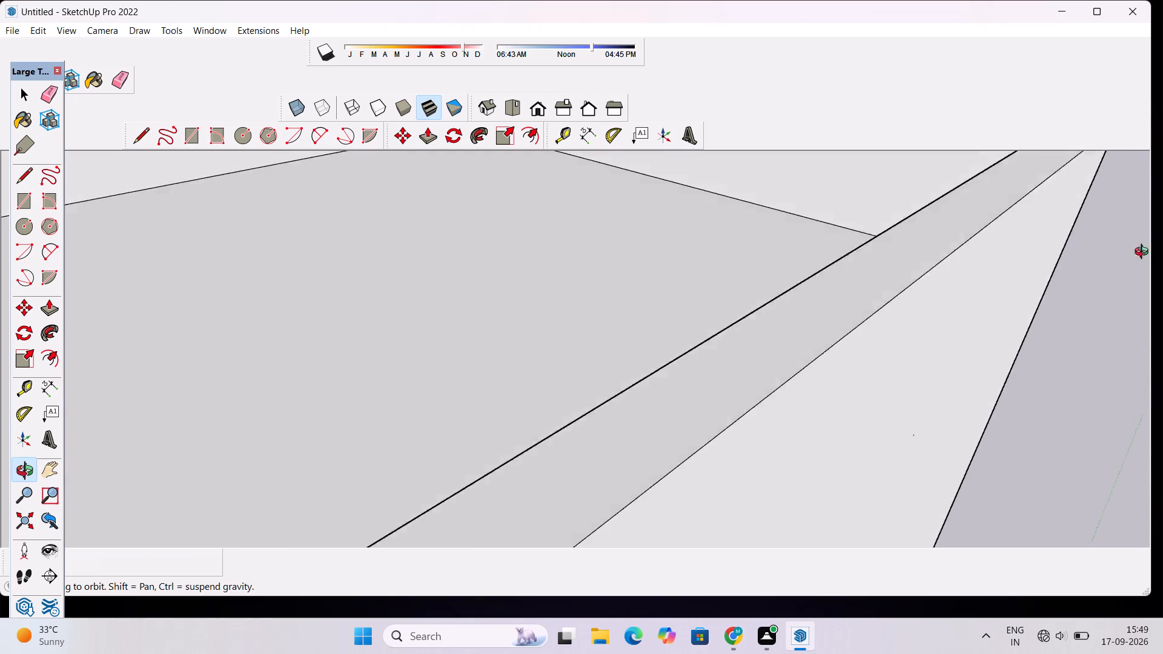
pyautogui.moveTo(1144, 253); pyautogui.dragTo(833, 288)
pyautogui.scroll(-4, 832, 283)
pyautogui.moveTo(1016, 315); pyautogui.dragTo(919, 320)
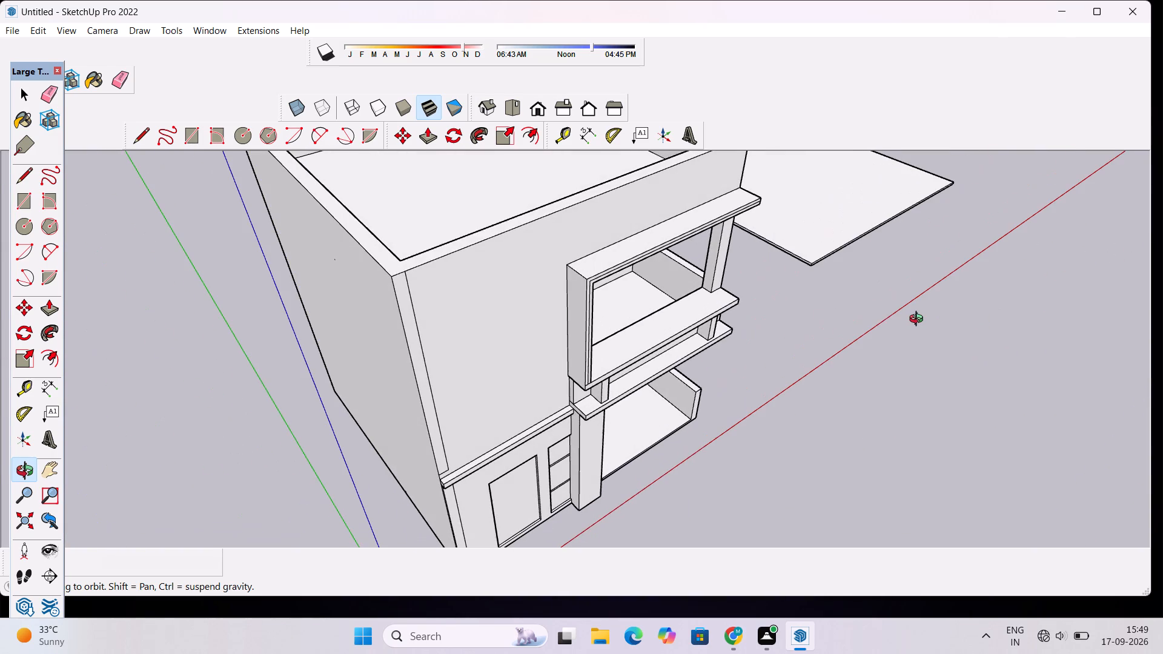
pyautogui.moveTo(890, 337); pyautogui.dragTo(724, 302)
pyautogui.moveTo(698, 293); pyautogui.dragTo(721, 336)
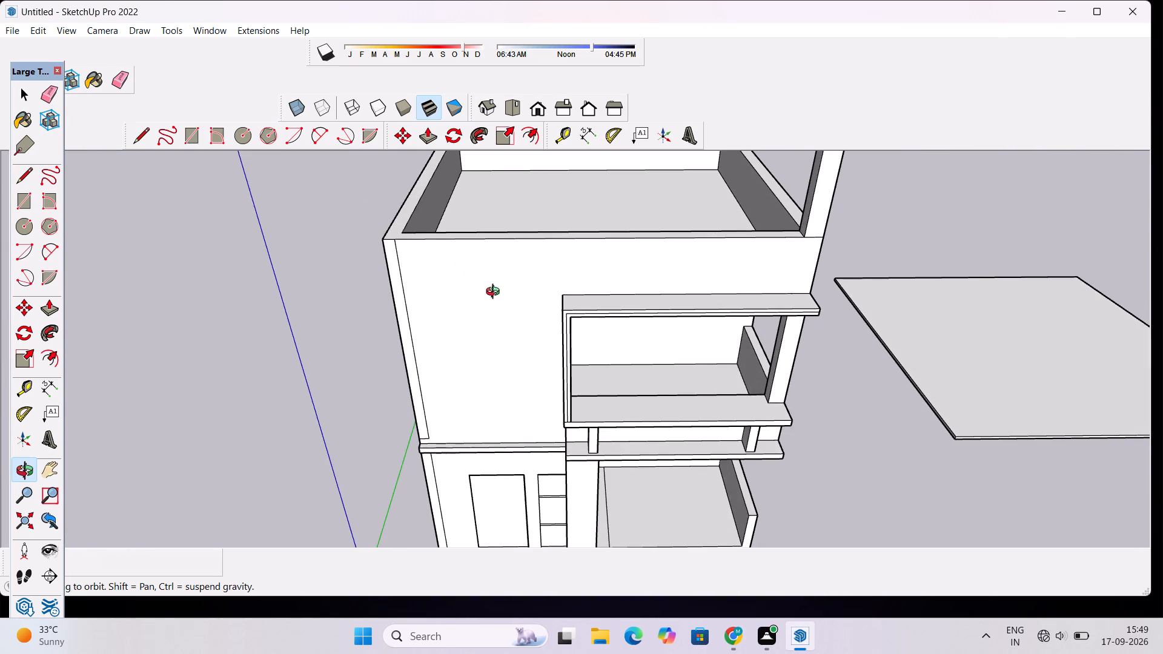
pyautogui.scroll(2, 466, 263)
pyautogui.moveTo(408, 281); pyautogui.dragTo(510, 243)
pyautogui.scroll(-5, 525, 222)
pyautogui.moveTo(815, 312); pyautogui.dragTo(767, 320)
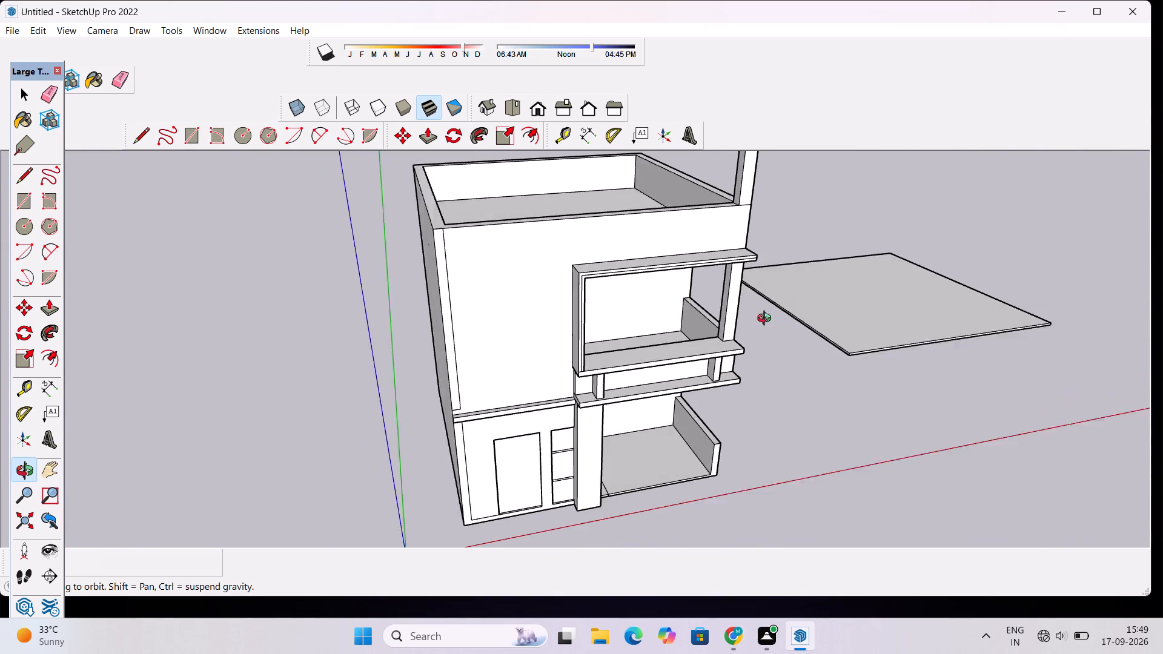
pyautogui.moveTo(767, 320); pyautogui.dragTo(763, 320)
pyautogui.keyDown('shift'); pyautogui.moveTo(693, 340); pyautogui.dragTo(660, 341); pyautogui.keyUp('shift')
pyautogui.scroll(4, 506, 362)
pyautogui.moveTo(618, 397); pyautogui.dragTo(521, 395)
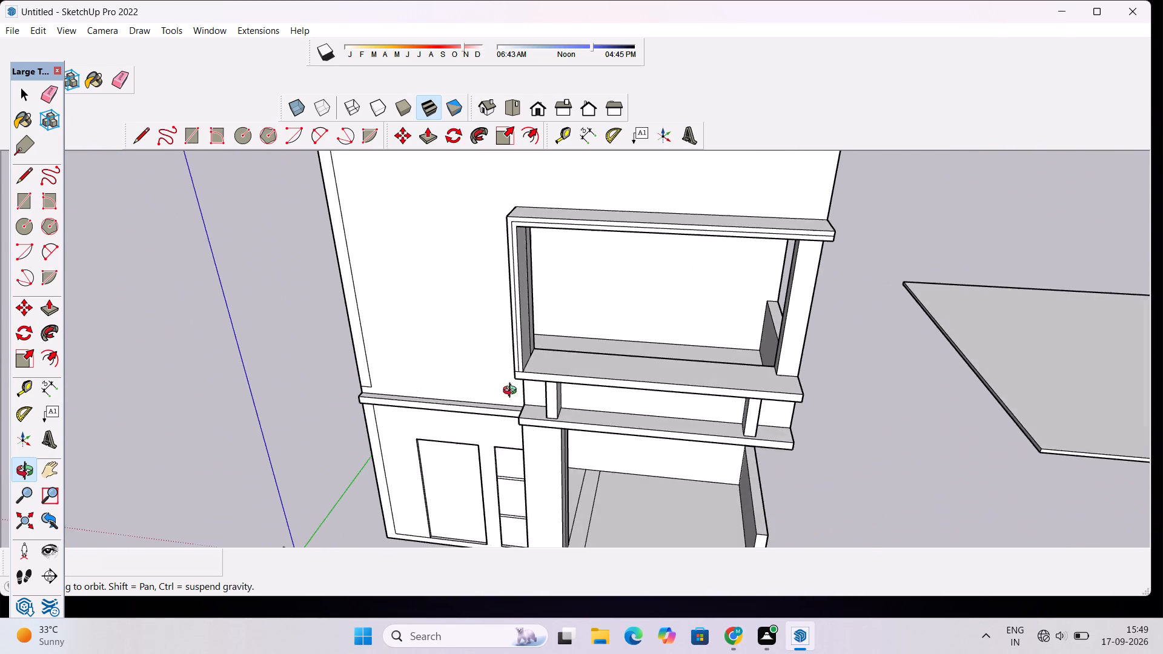
# Erase the short horizontal edge closing the bottom of the upper-floor corner strip, just above the ledge.
pyautogui.moveTo(507, 391); pyautogui.dragTo(628, 401)
pyautogui.scroll(4, 538, 405)
pyautogui.moveTo(469, 434); pyautogui.dragTo(540, 419)
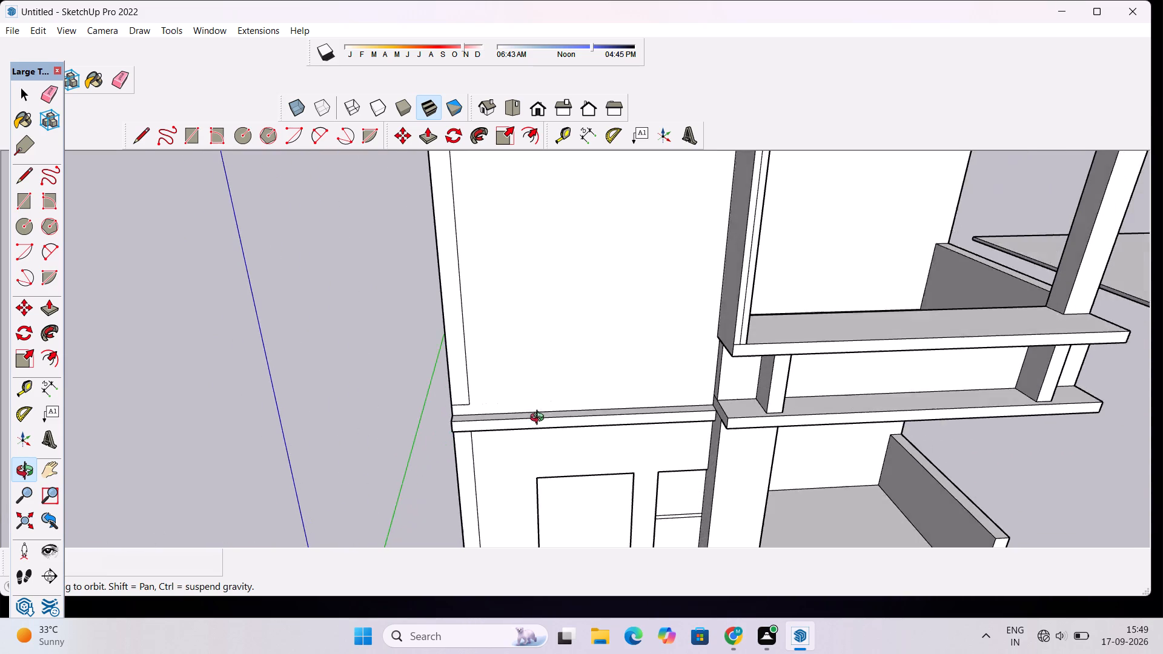
pyautogui.moveTo(540, 419); pyautogui.dragTo(540, 417)
pyautogui.scroll(-4, 541, 408)
pyautogui.moveTo(546, 450); pyautogui.dragTo(565, 424)
pyautogui.keyDown('shift'); pyautogui.scroll(3, 541, 413); pyautogui.keyUp('shift')
pyautogui.keyDown('shift'); pyautogui.moveTo(541, 413); pyautogui.dragTo(545, 447); pyautogui.keyUp('shift')
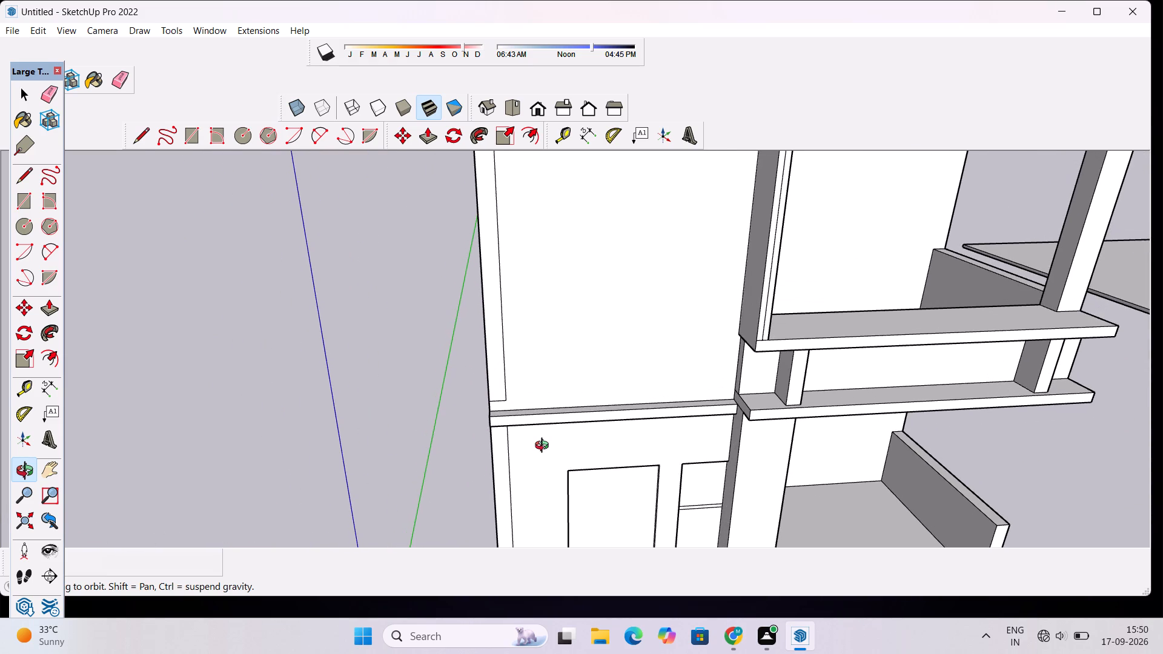
pyautogui.scroll(2, 545, 447)
pyautogui.press('e')
pyautogui.scroll(2, 487, 405)
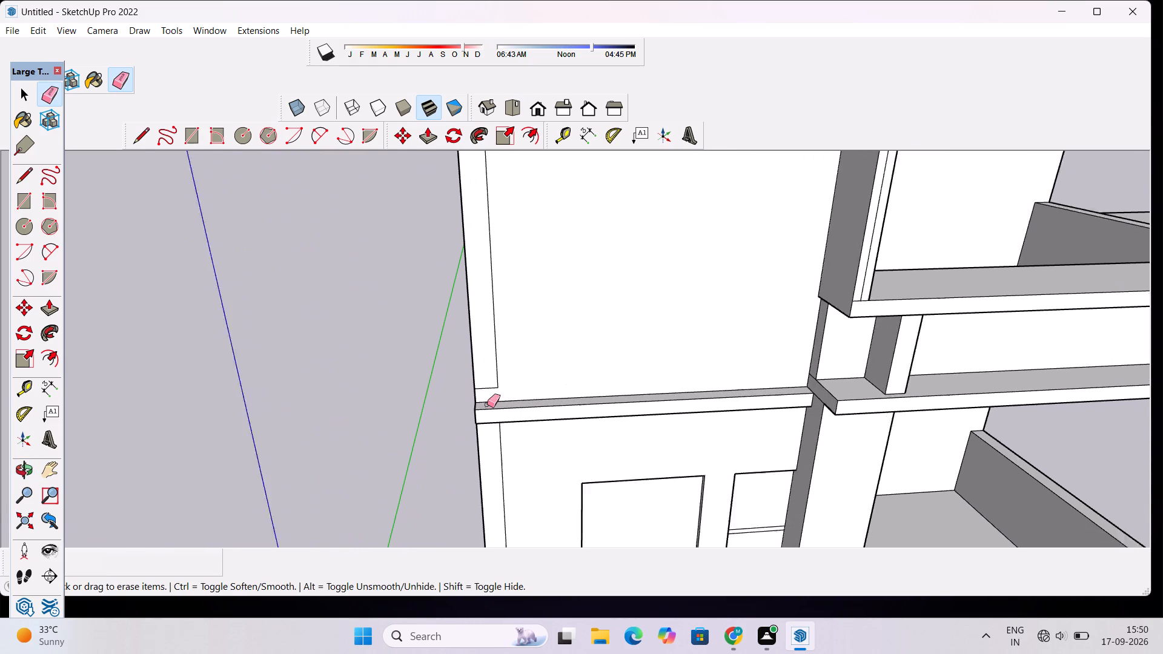
pyautogui.scroll(2, 487, 405)
pyautogui.click(491, 379)
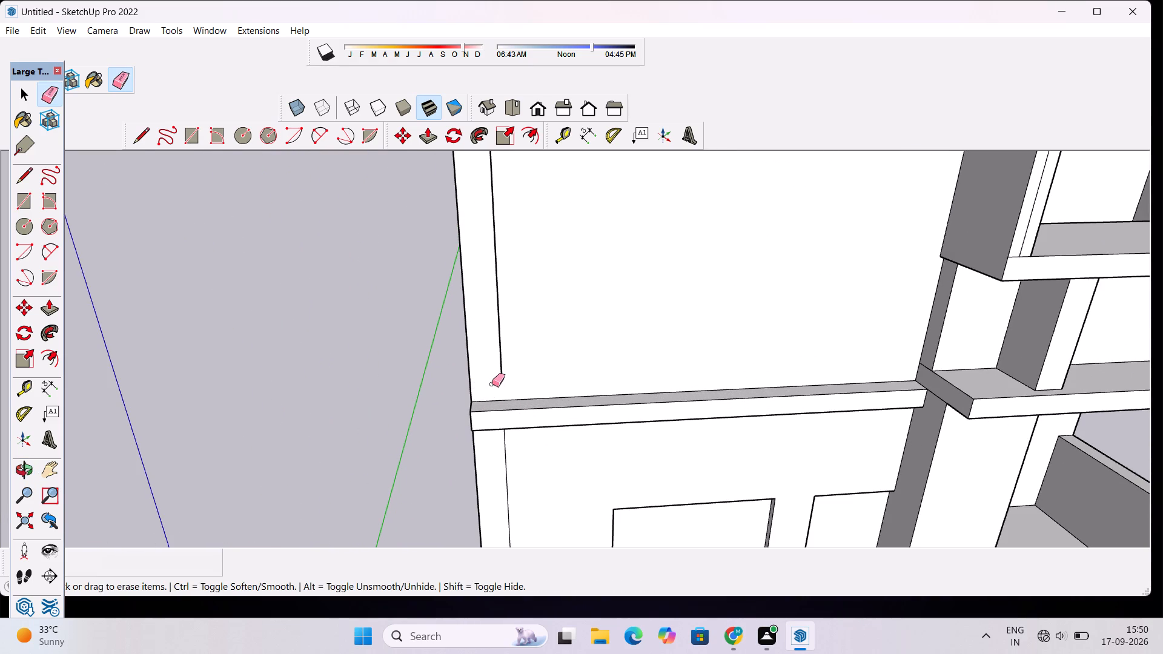
# Draw a vertical line extending the upper-floor corner strip's inner edge down to the ledge.
pyautogui.press('l')
pyautogui.scroll(6, 492, 385)
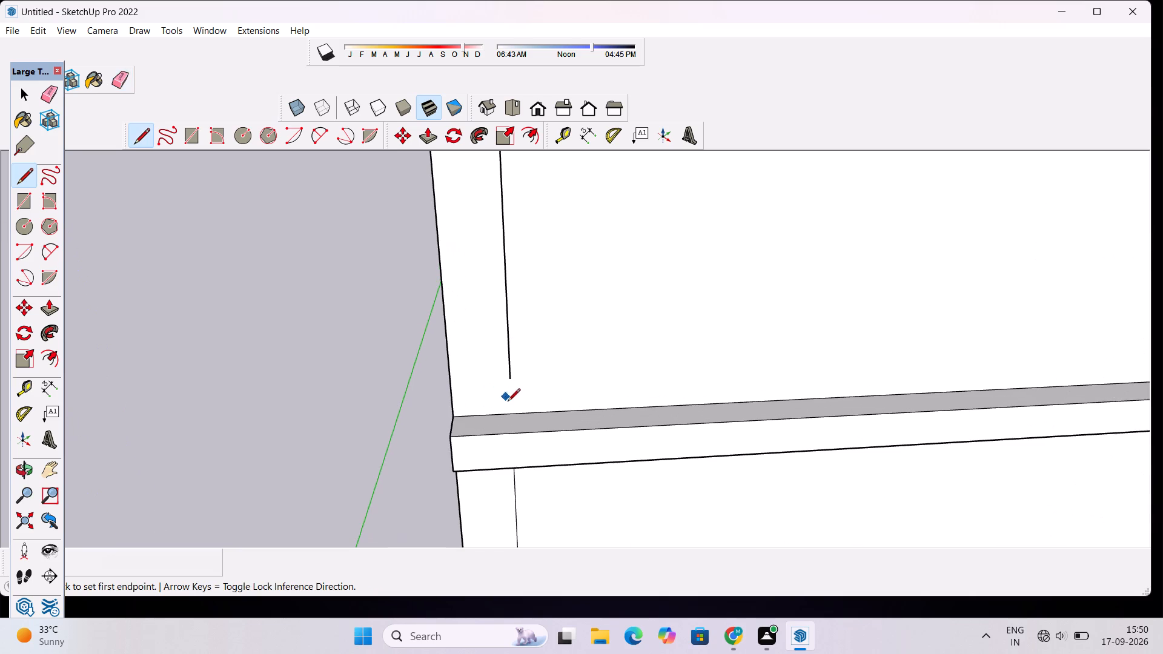
pyautogui.scroll(3, 517, 408)
pyautogui.click(509, 367)
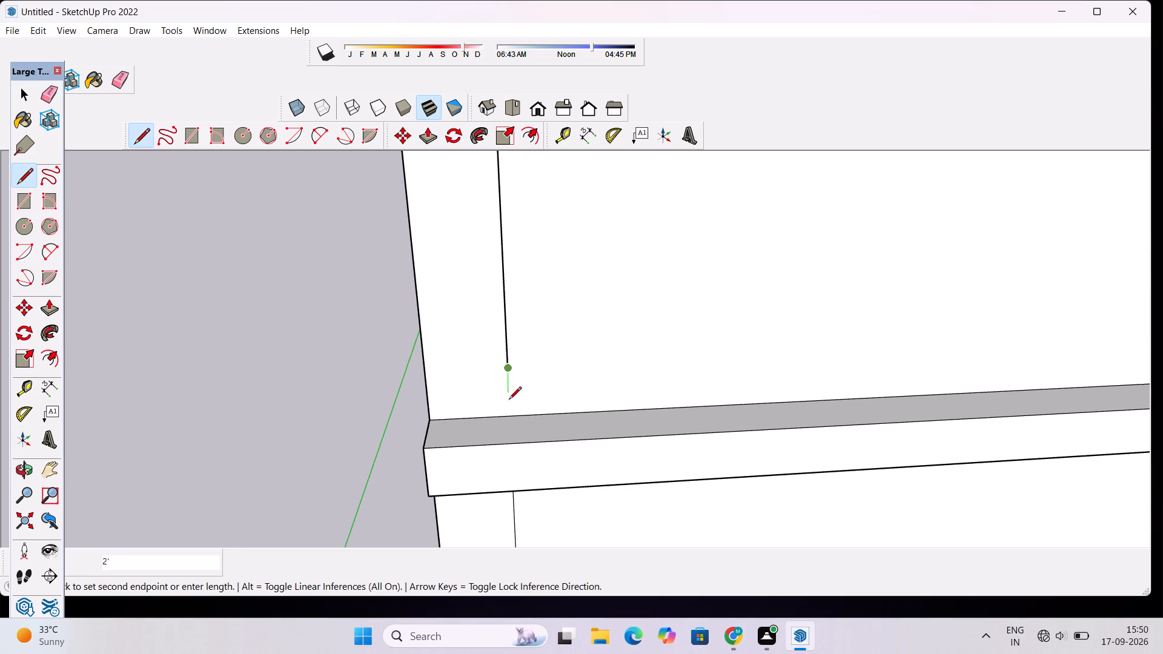
pyautogui.scroll(5, 508, 415)
pyautogui.click(508, 415)
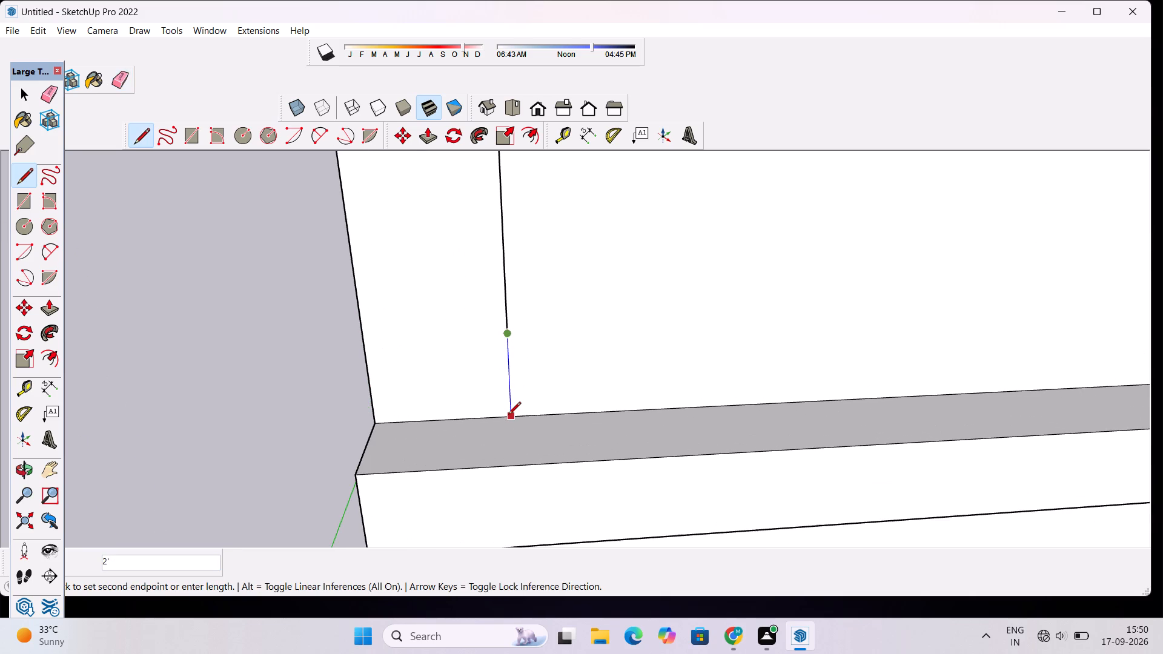
pyautogui.press('space')
# Examine the upper-floor corner strip, the ledge below it and the neighbouring balcony from several angles.
pyautogui.write('o')
pyautogui.scroll(-5, 511, 435)
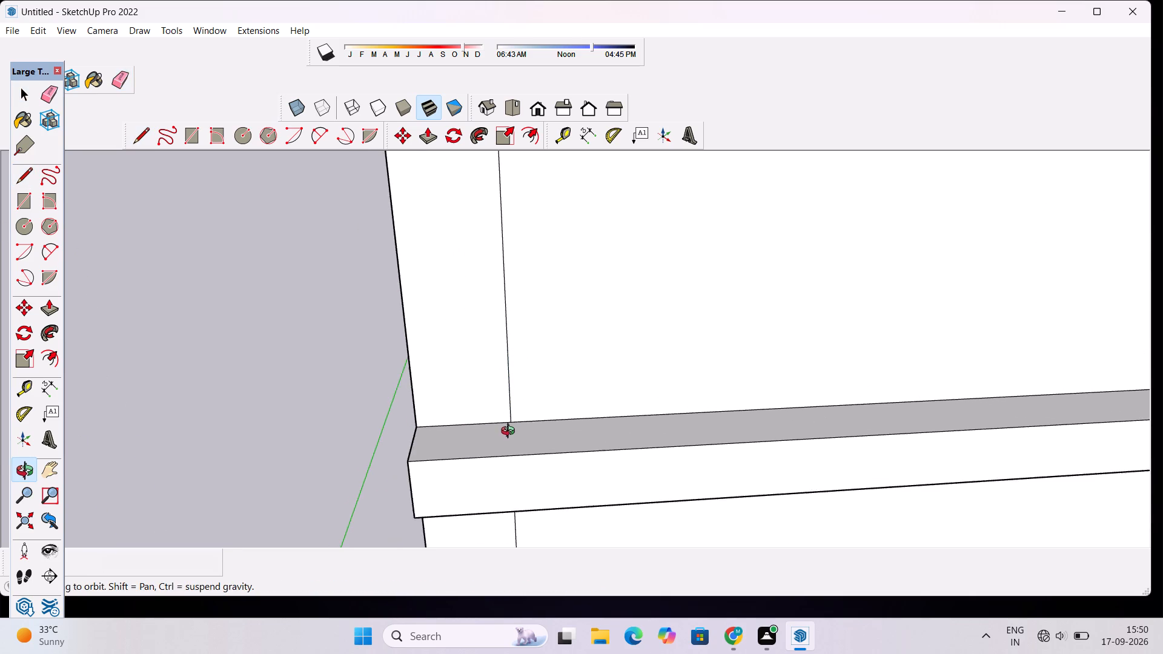
pyautogui.scroll(-9, 511, 432)
pyautogui.moveTo(608, 484); pyautogui.dragTo(486, 430)
pyautogui.scroll(-10, 480, 426)
pyautogui.moveTo(463, 445); pyautogui.dragTo(615, 394)
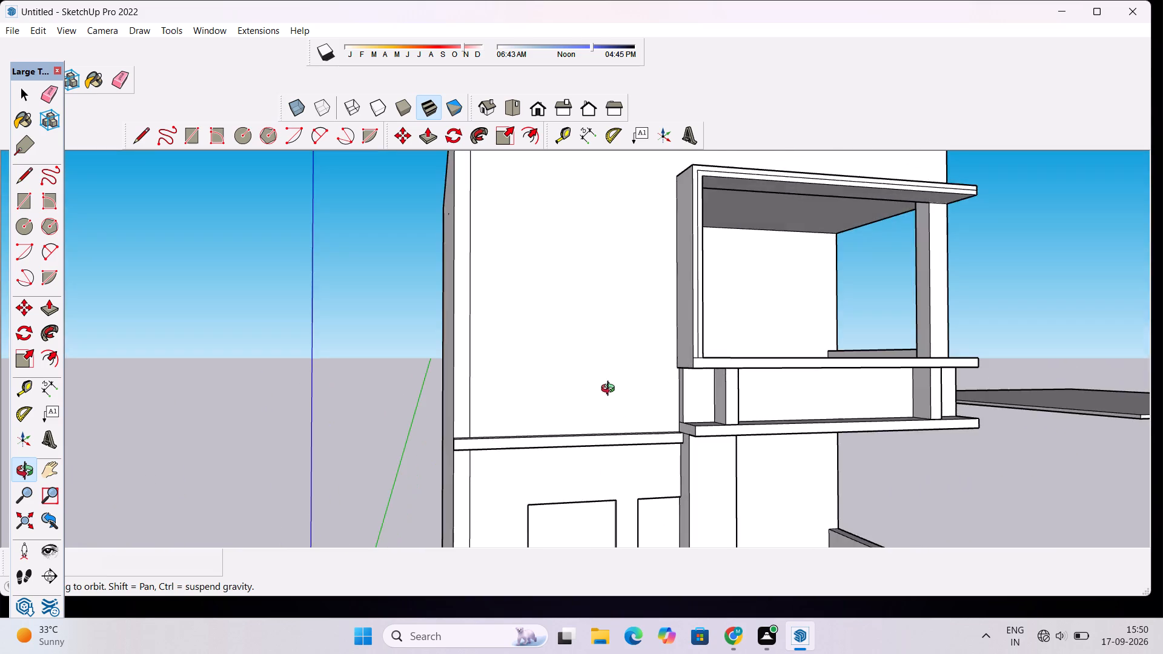
pyautogui.scroll(-6, 578, 392)
pyautogui.moveTo(569, 403); pyautogui.dragTo(508, 445)
pyautogui.scroll(2, 508, 445)
pyautogui.keyDown('shift'); pyautogui.moveTo(527, 420); pyautogui.dragTo(449, 444); pyautogui.keyUp('shift')
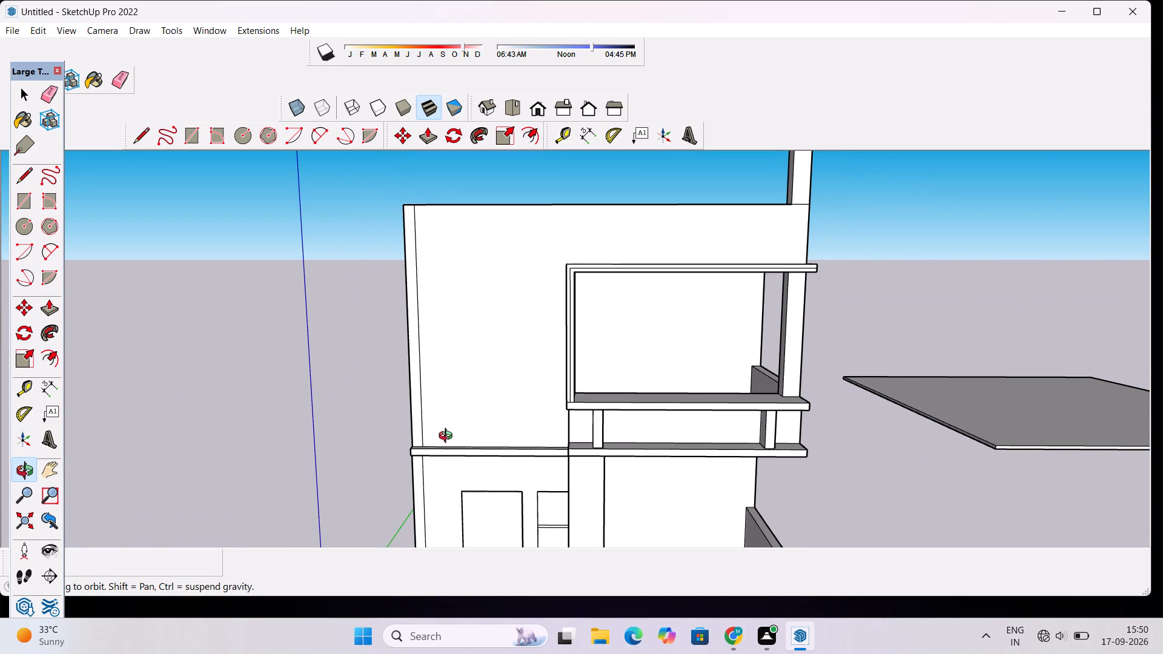
pyautogui.scroll(4, 447, 435)
pyautogui.moveTo(430, 430); pyautogui.dragTo(666, 466)
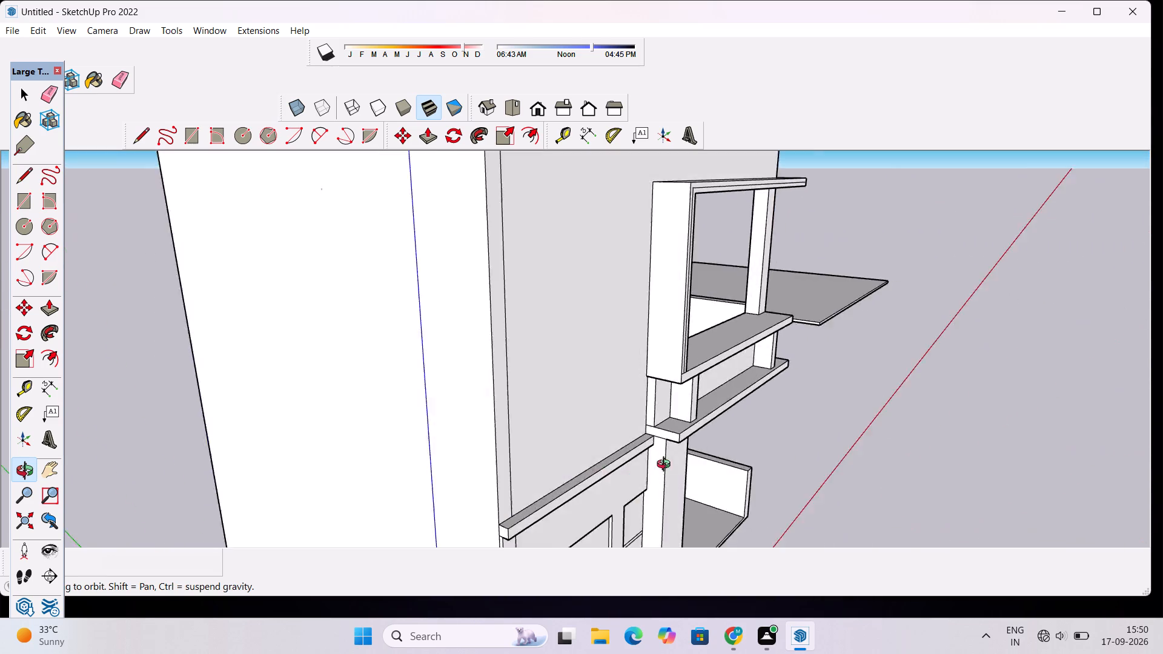
pyautogui.moveTo(666, 466); pyautogui.dragTo(521, 471)
pyautogui.scroll(-5, 485, 464)
pyautogui.keyDown('shift'); pyautogui.moveTo(485, 464); pyautogui.dragTo(558, 468); pyautogui.keyUp('shift')
pyautogui.scroll(3, 559, 468)
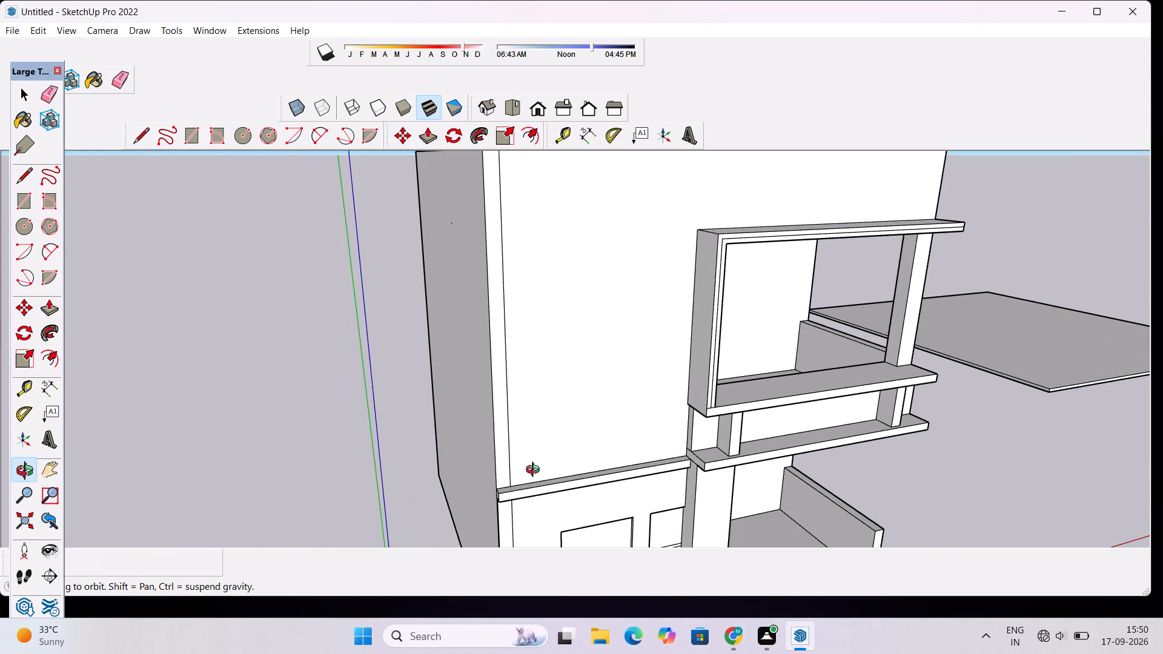
pyautogui.moveTo(706, 487); pyautogui.dragTo(575, 496)
pyautogui.moveTo(508, 492); pyautogui.dragTo(590, 533)
pyautogui.scroll(3, 515, 528)
pyautogui.moveTo(529, 528); pyautogui.dragTo(630, 526)
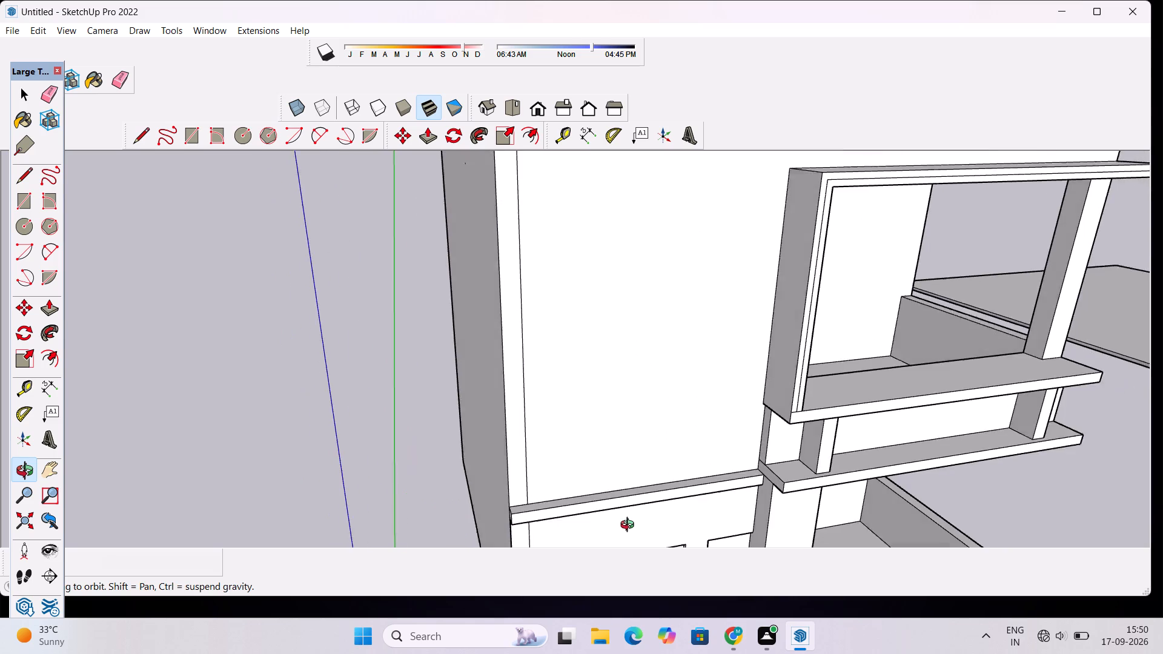
# Push/Pull the upper-floor corner strip outward 2' to the front edge of the ledge, forming a corner pillar.
pyautogui.moveTo(630, 526); pyautogui.dragTo(635, 523)
pyautogui.scroll(-6, 634, 518)
pyautogui.keyDown('shift'); pyautogui.moveTo(641, 495); pyautogui.dragTo(583, 473); pyautogui.keyUp('shift')
pyautogui.scroll(1, 552, 486)
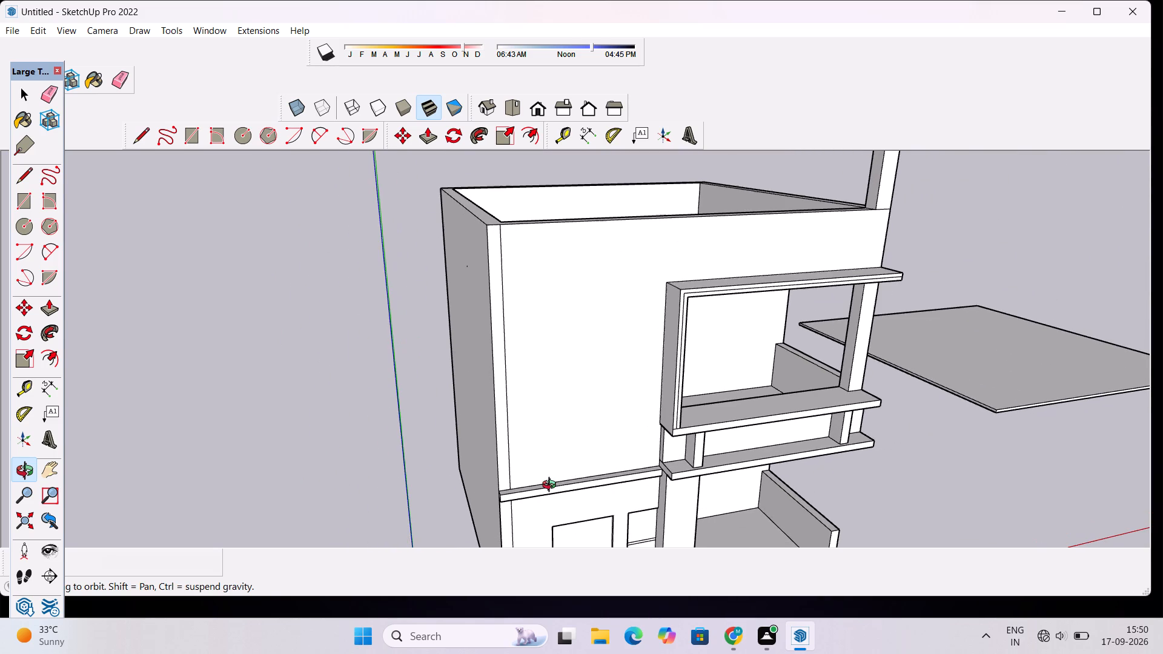
pyautogui.press('p')
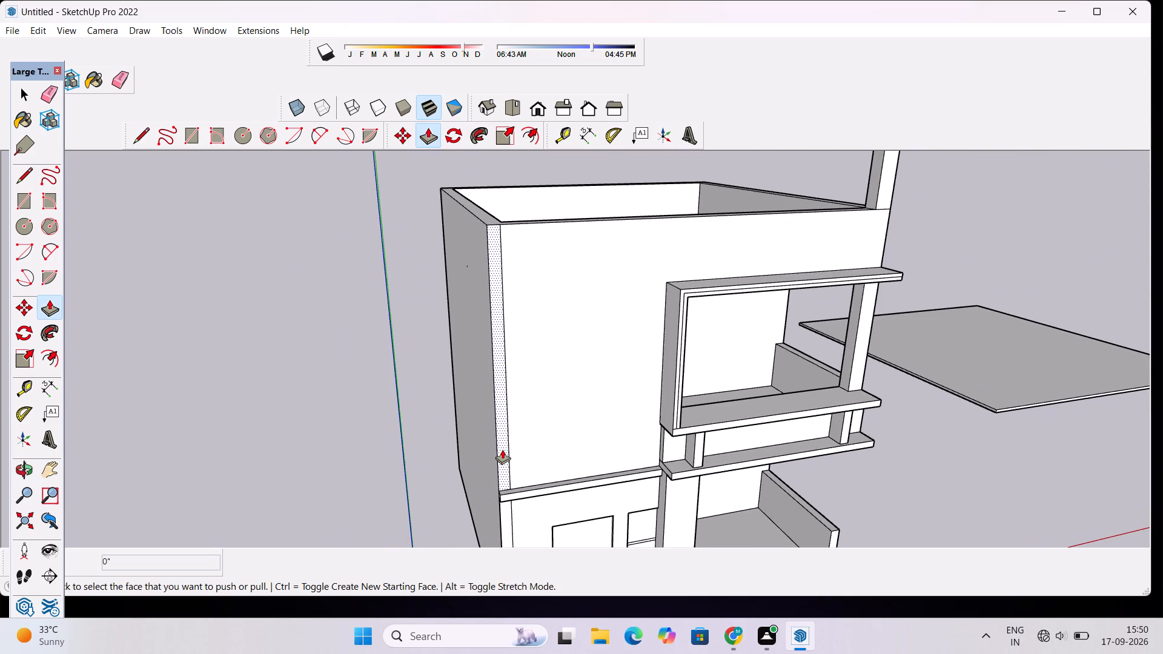
pyautogui.click(502, 449)
pyautogui.scroll(2, 509, 487)
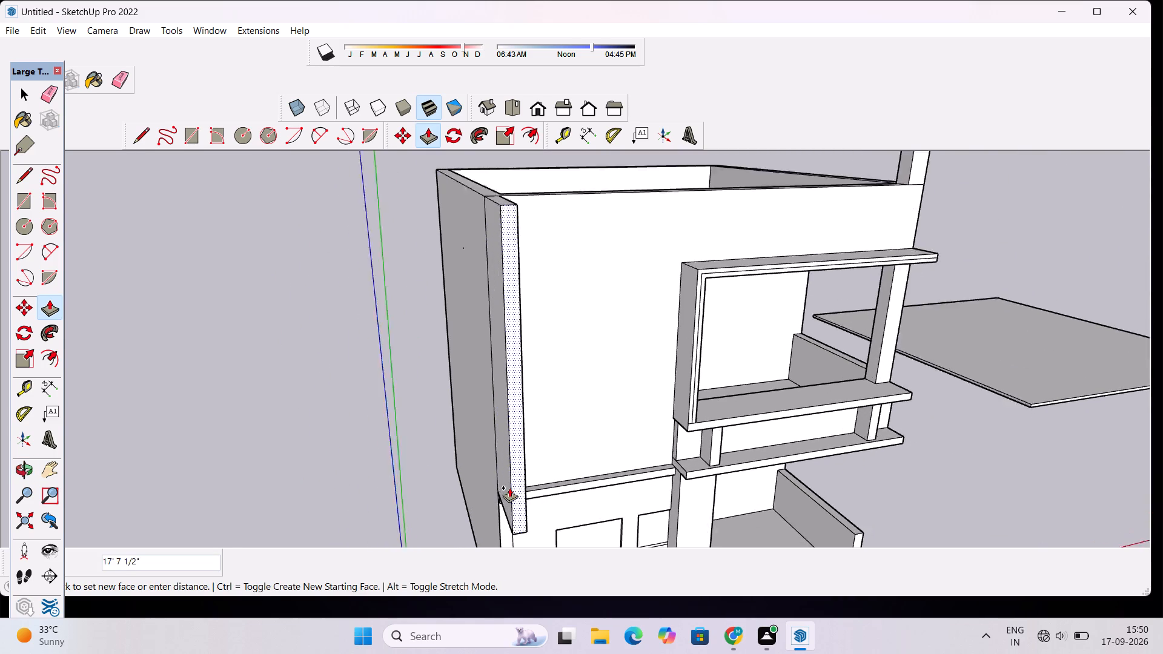
pyautogui.scroll(3, 509, 487)
pyautogui.click(626, 483)
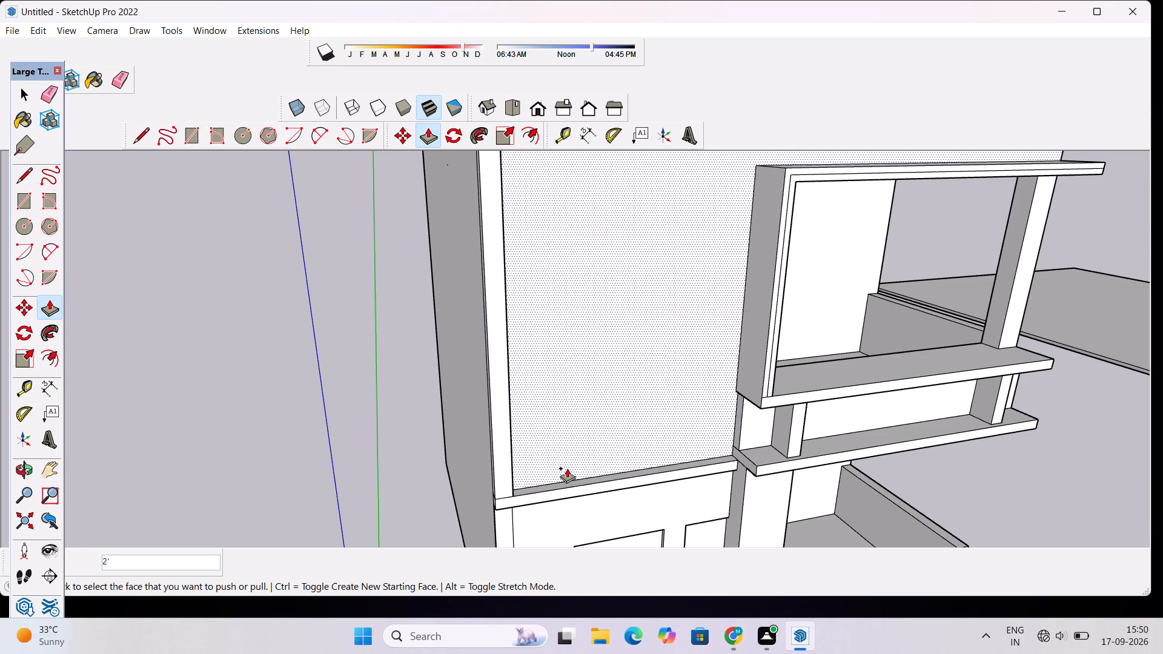
# Push/Pull the pillar's inner side face 1' toward the balcony to widen the pillar.
pyautogui.press('o')
pyautogui.scroll(-4, 623, 464)
pyautogui.moveTo(704, 441); pyautogui.dragTo(600, 537)
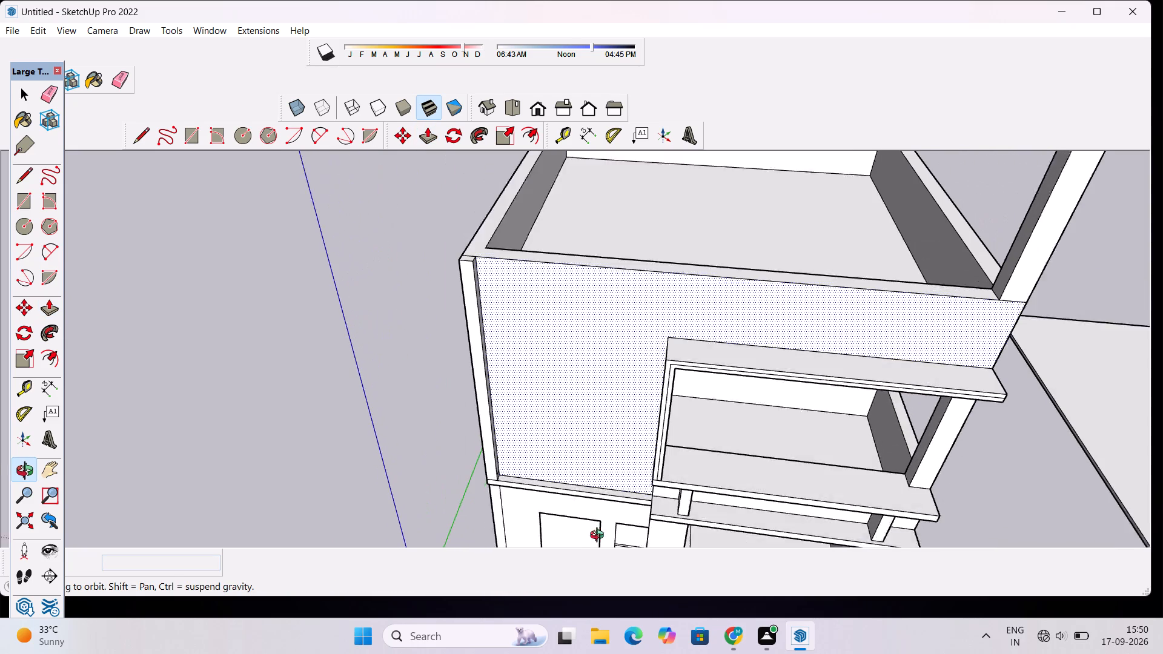
pyautogui.moveTo(600, 537); pyautogui.dragTo(614, 548)
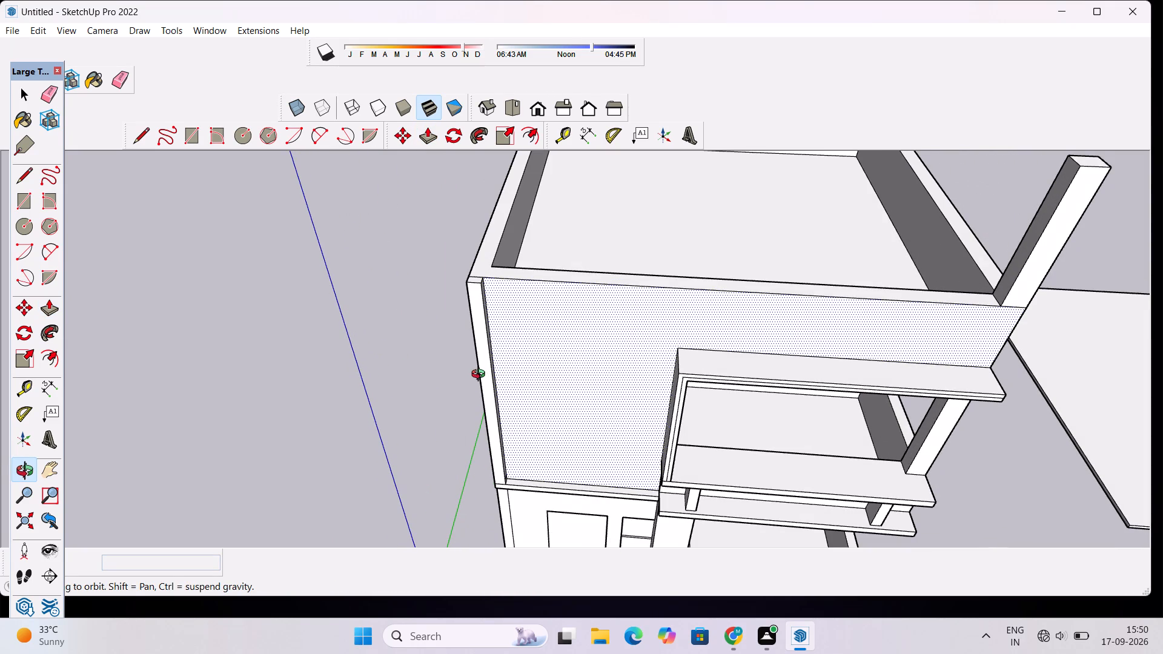
pyautogui.scroll(2, 487, 368)
pyautogui.moveTo(503, 367); pyautogui.dragTo(658, 463)
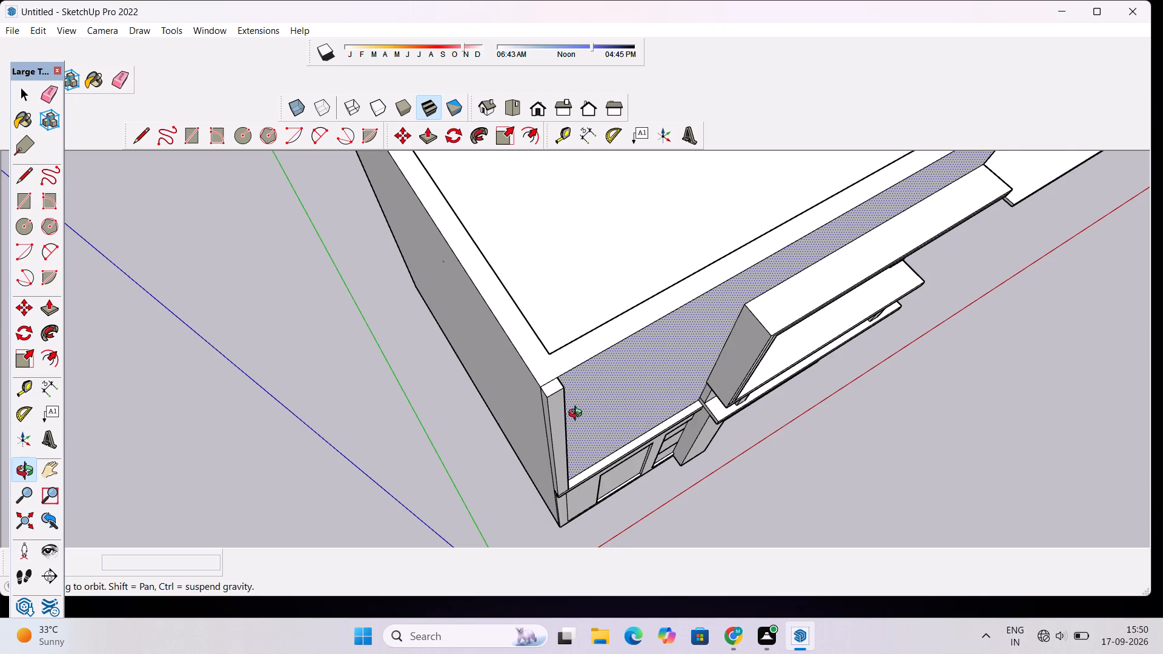
pyautogui.moveTo(590, 405); pyautogui.dragTo(563, 454)
pyautogui.scroll(4, 555, 452)
pyautogui.moveTo(650, 502); pyautogui.dragTo(568, 494)
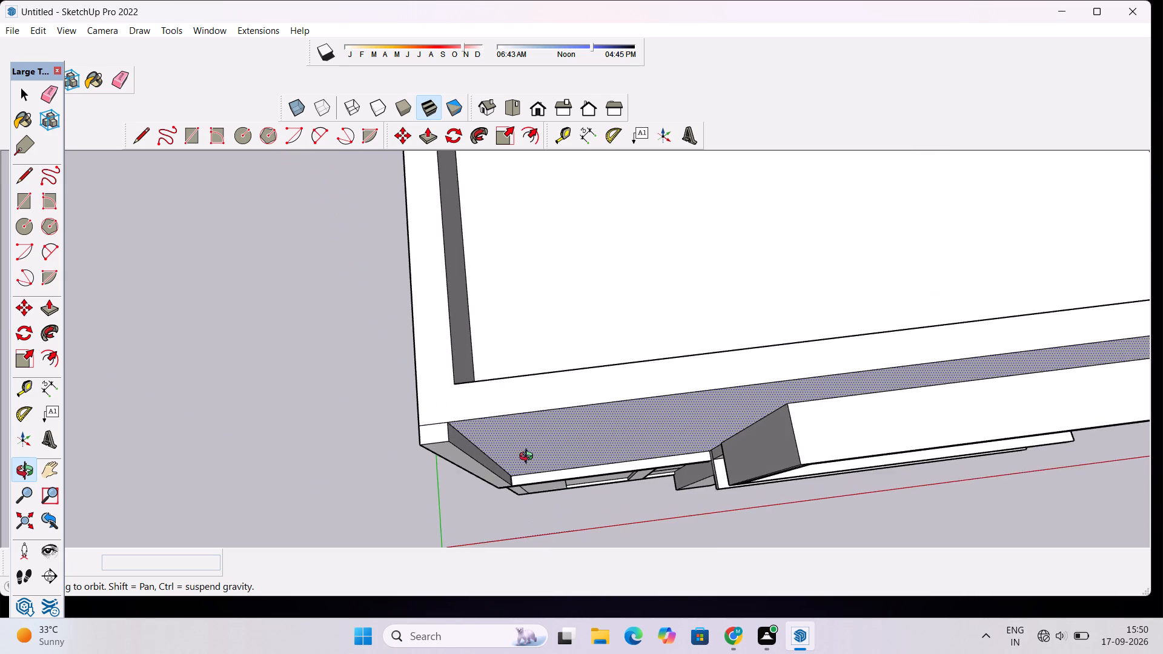
pyautogui.scroll(2, 528, 457)
pyautogui.moveTo(525, 455); pyautogui.dragTo(505, 434)
pyautogui.scroll(-3, 500, 418)
pyautogui.moveTo(562, 420); pyautogui.dragTo(544, 425)
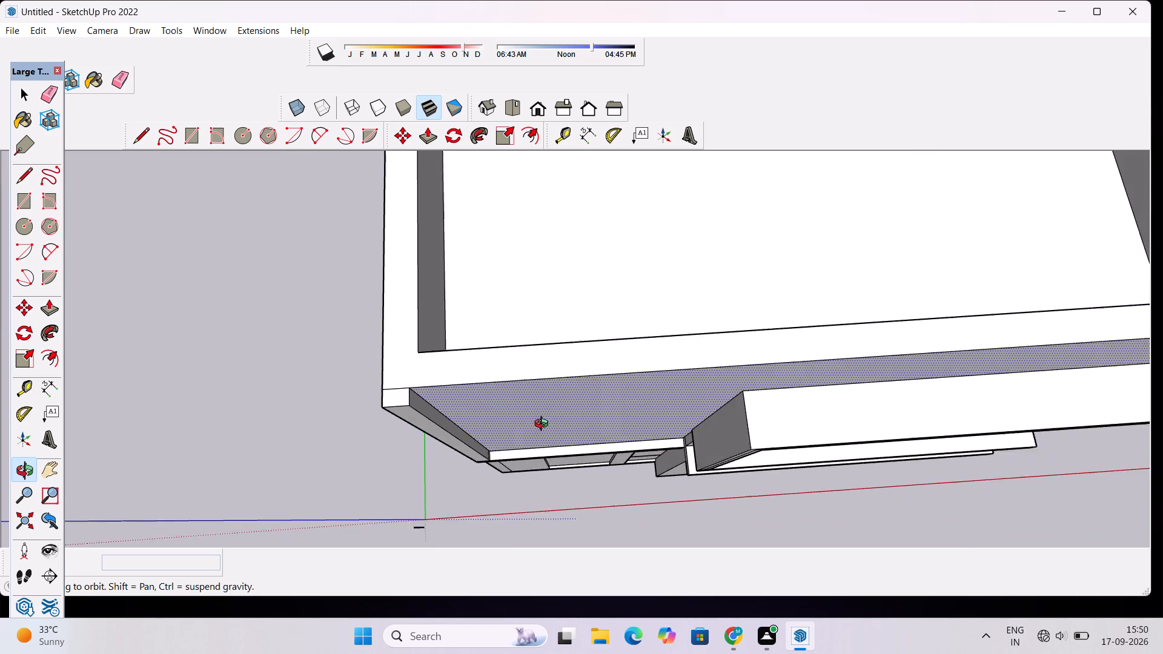
pyautogui.moveTo(544, 425); pyautogui.dragTo(542, 425)
pyautogui.scroll(3, 489, 439)
pyautogui.keyDown('shift'); pyautogui.moveTo(475, 446); pyautogui.dragTo(519, 445); pyautogui.keyUp('shift')
pyautogui.press('p')
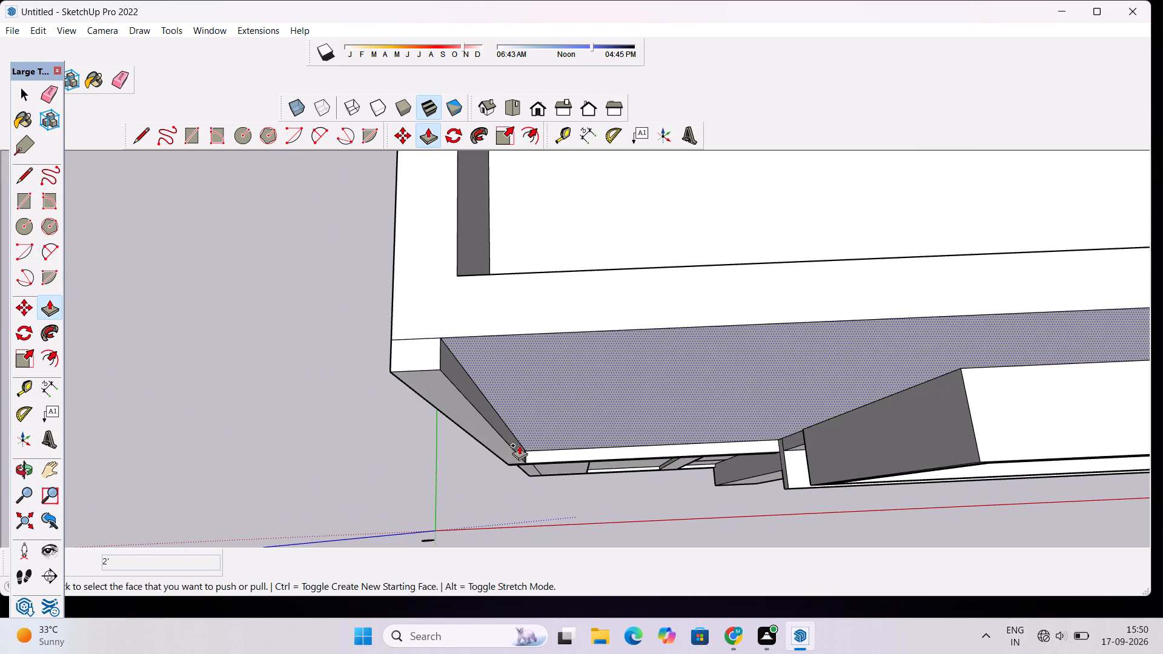
pyautogui.click(449, 365)
pyautogui.click(454, 276)
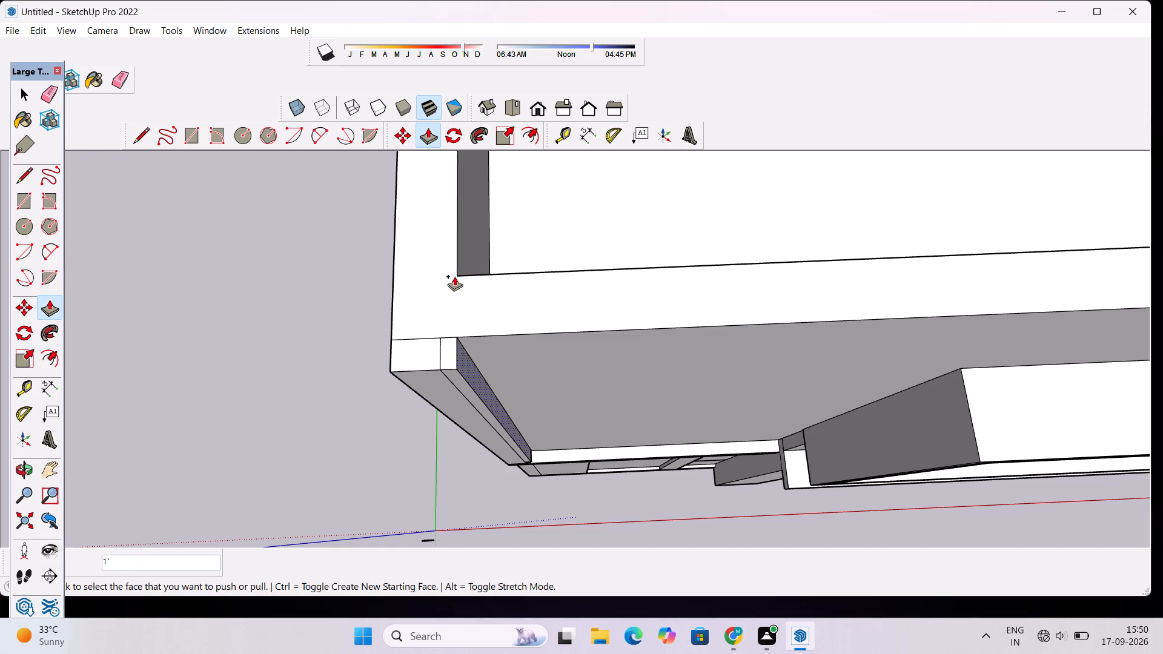
# Erase the leftover seam edges on the top and front of the widened corner pillar.
pyautogui.press('space')
pyautogui.press('e')
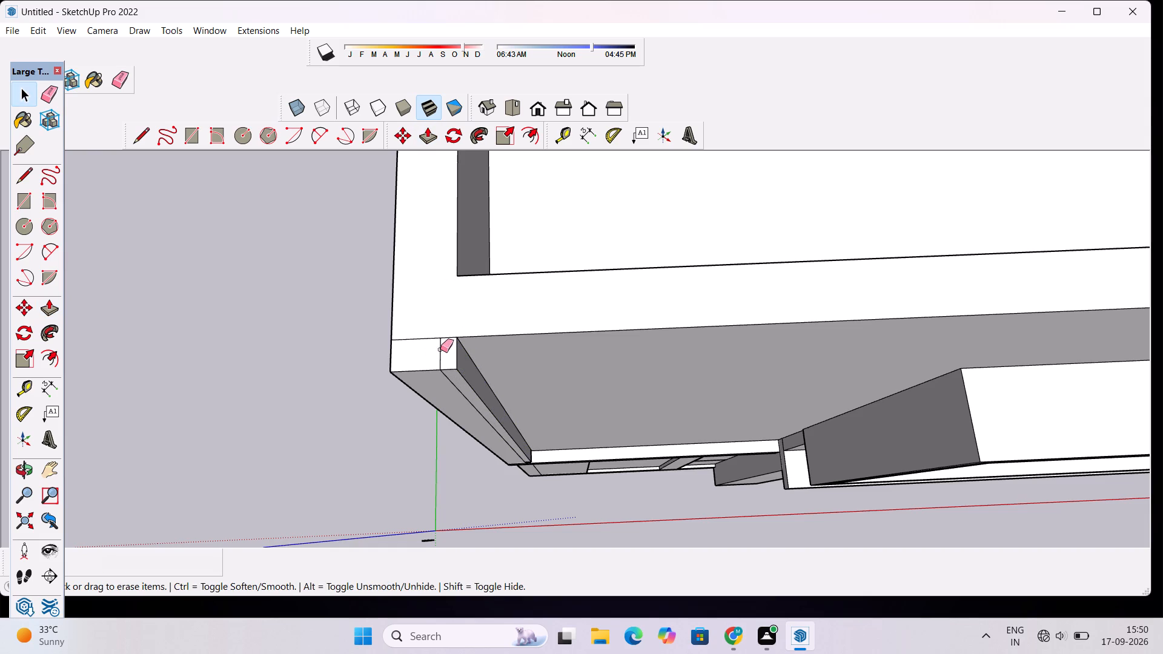
pyautogui.click(440, 349)
pyautogui.click(451, 379)
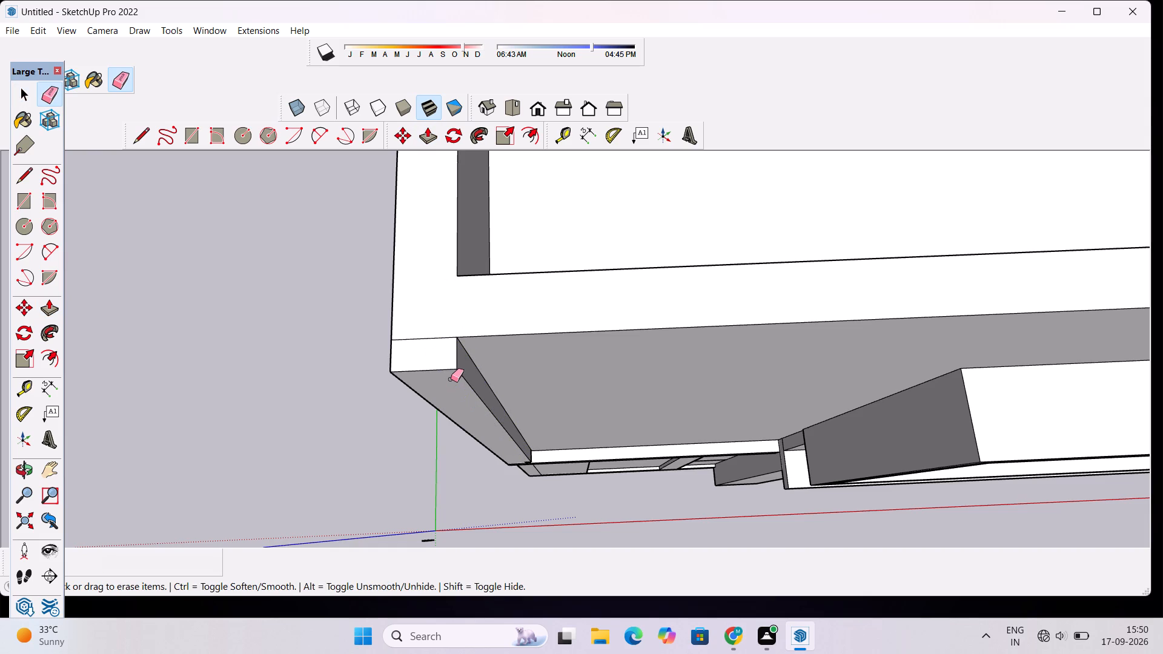
# Push/Pull the underside of the stepped notch at the pillar's base down 2' to the ledge.
pyautogui.press('o')
pyautogui.moveTo(462, 428); pyautogui.dragTo(514, 219)
pyautogui.scroll(-4, 533, 267)
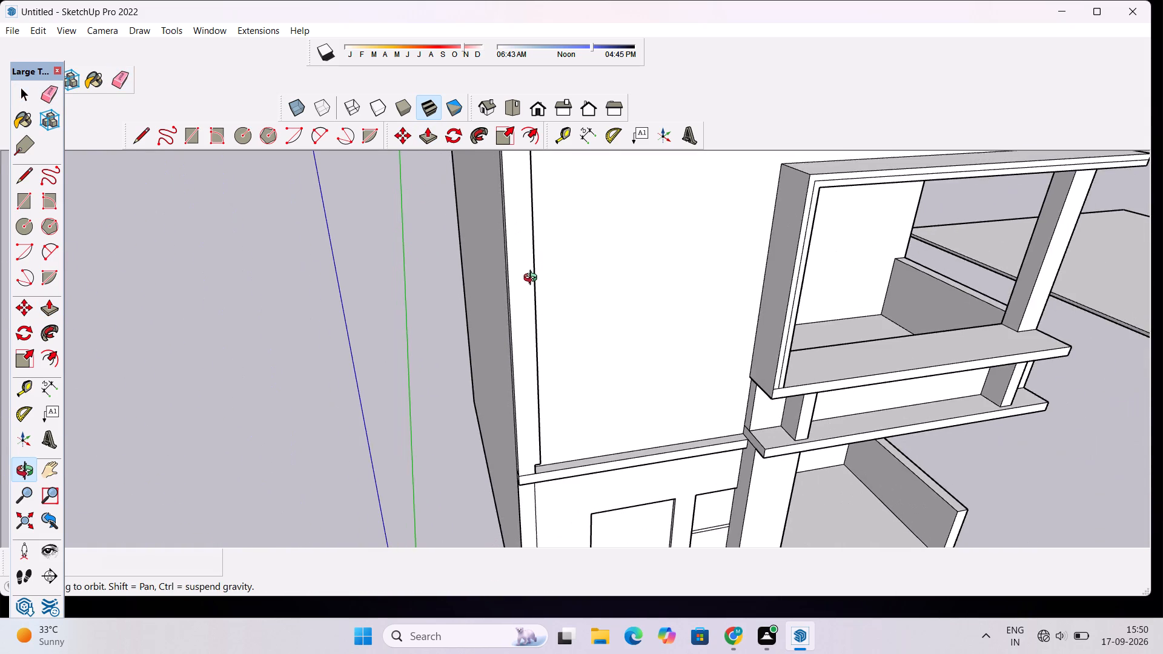
pyautogui.moveTo(672, 432); pyautogui.dragTo(441, 332)
pyautogui.scroll(9, 476, 424)
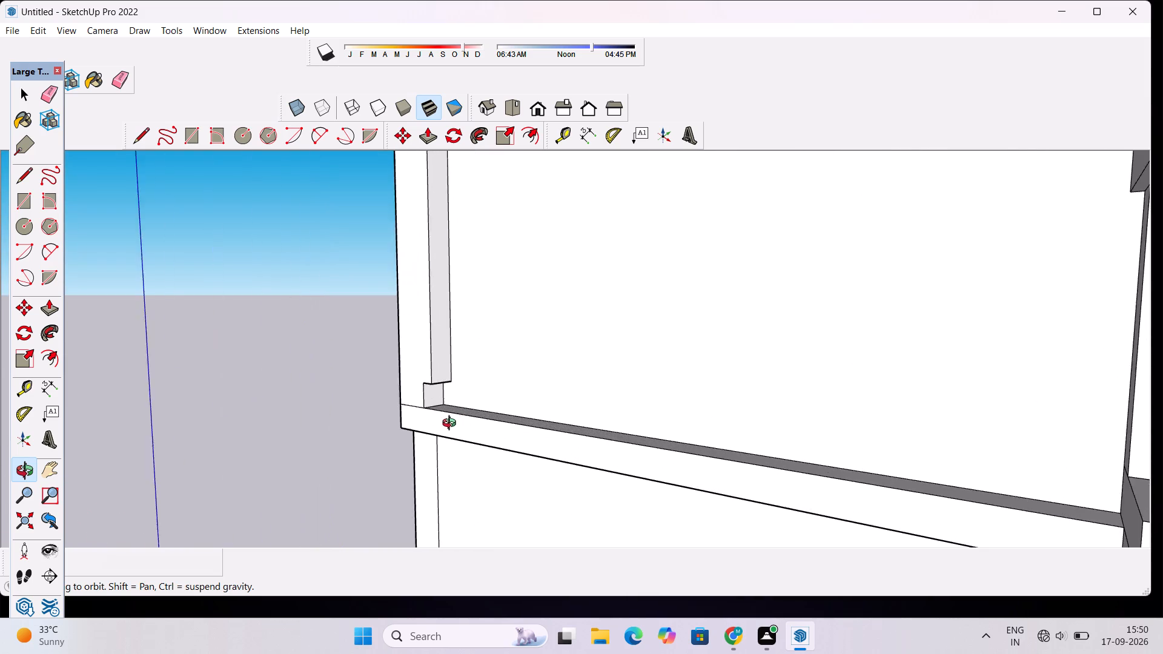
pyautogui.moveTo(429, 422); pyautogui.dragTo(456, 356)
pyautogui.scroll(7, 424, 423)
pyautogui.keyDown('shift'); pyautogui.moveTo(424, 423); pyautogui.dragTo(429, 419); pyautogui.keyUp('shift')
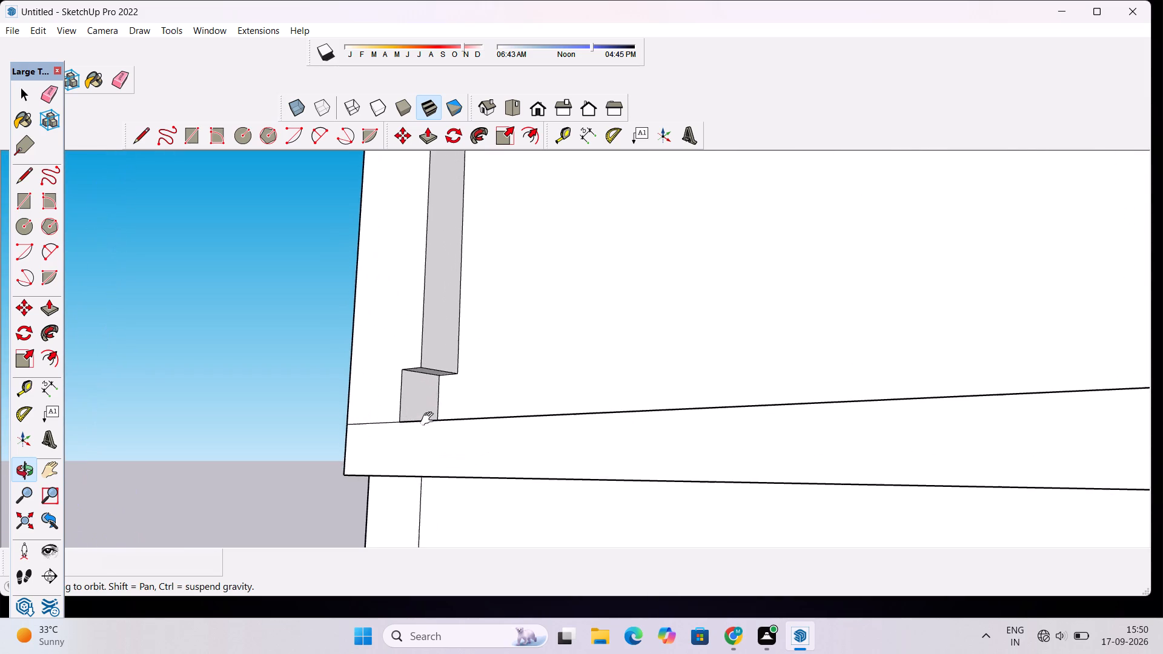
pyautogui.keyDown('shift'); pyautogui.moveTo(429, 419); pyautogui.dragTo(443, 395); pyautogui.keyUp('shift')
pyautogui.scroll(2, 443, 395)
pyautogui.moveTo(449, 388); pyautogui.dragTo(471, 483)
pyautogui.scroll(3, 439, 408)
pyautogui.moveTo(437, 408); pyautogui.dragTo(472, 396)
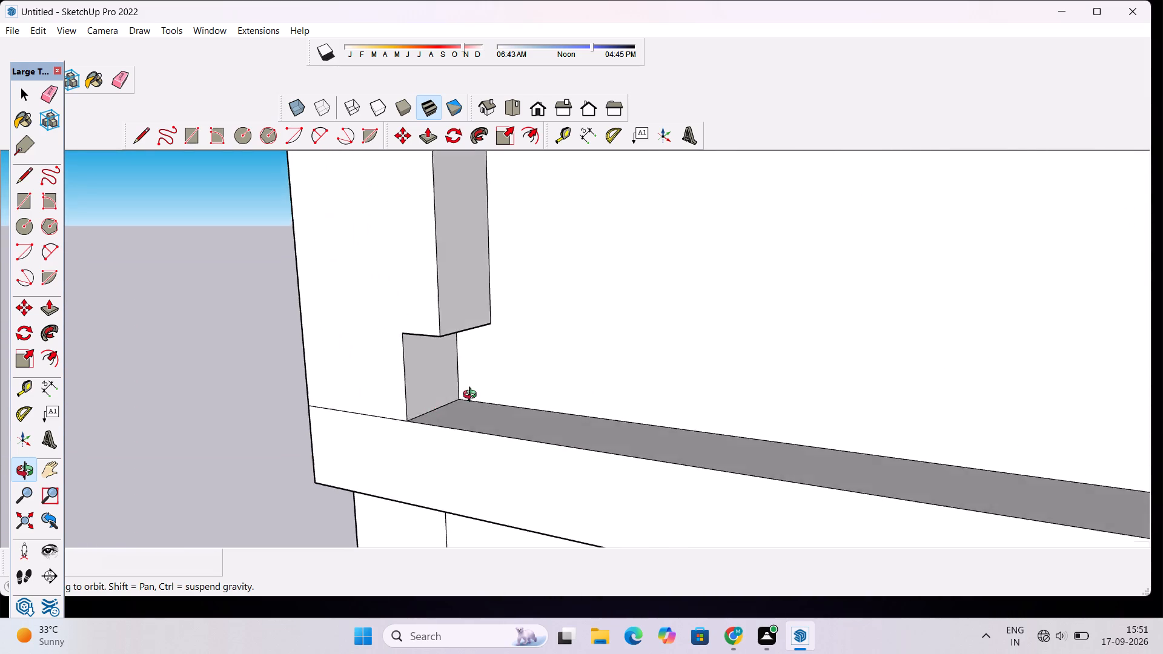
pyautogui.moveTo(472, 396); pyautogui.dragTo(525, 306)
pyautogui.press('p')
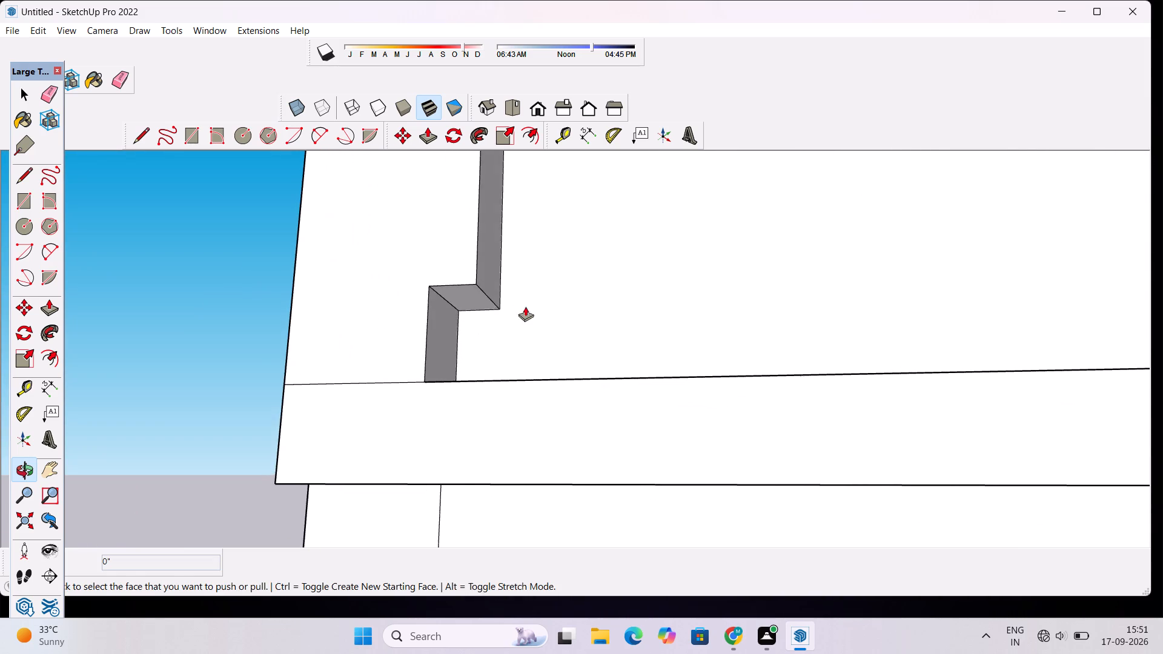
pyautogui.click(472, 300)
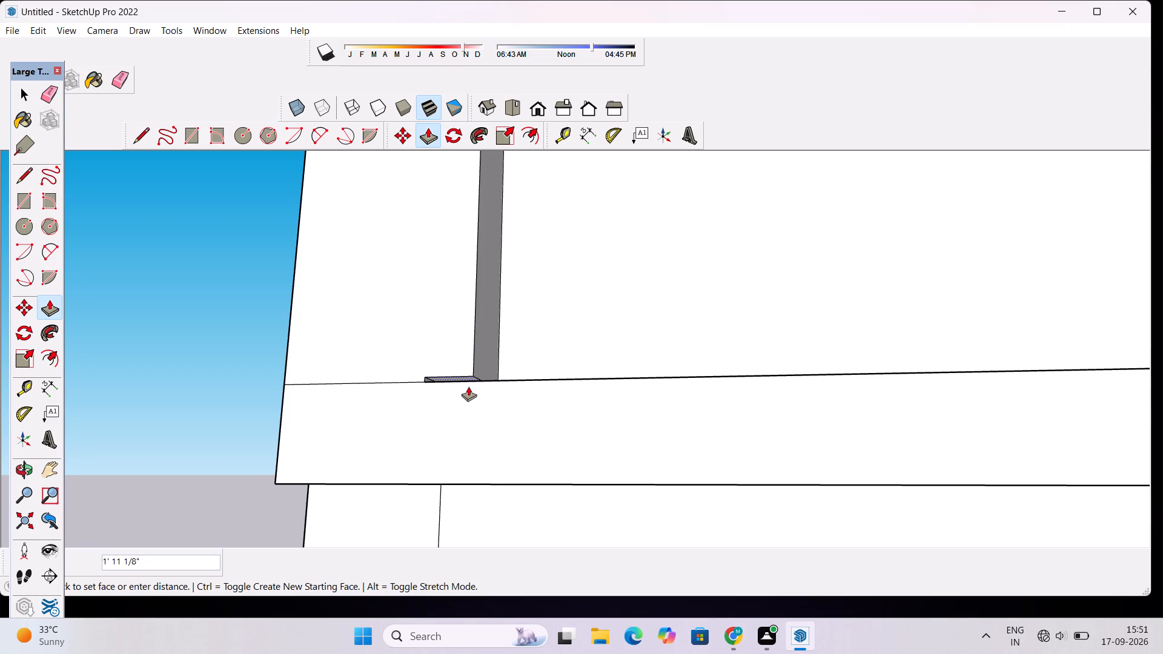
pyautogui.click(411, 396)
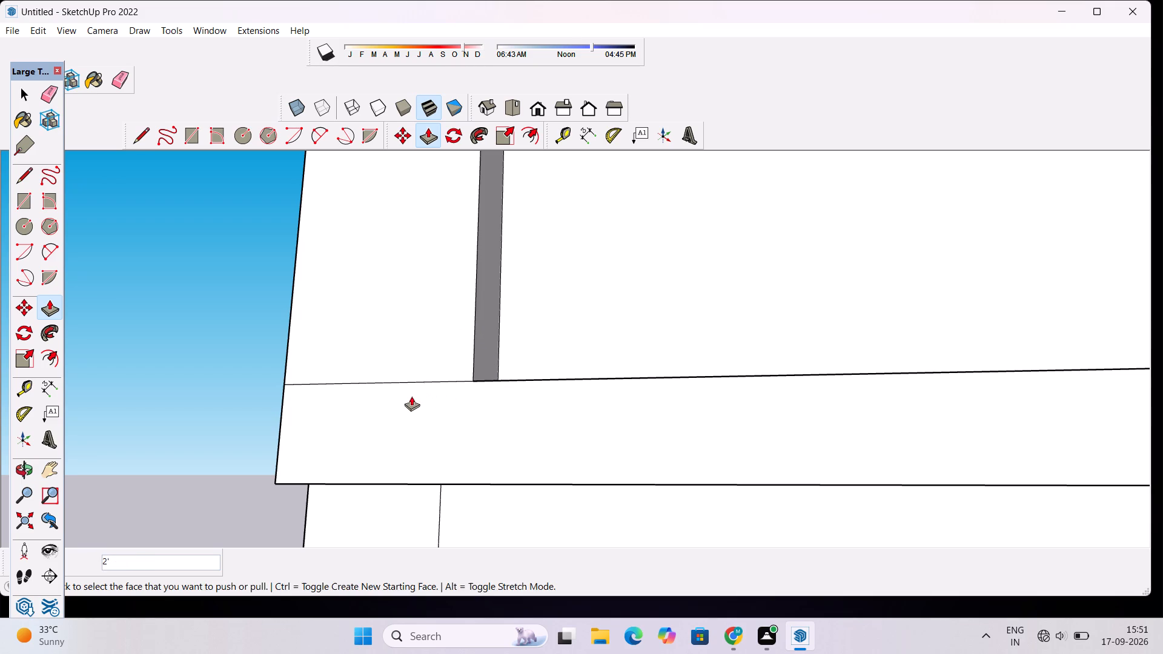
# Examine the junction between the corner pillar and the ledge, along with the surrounding facade.
pyautogui.press('o')
pyautogui.moveTo(434, 369); pyautogui.dragTo(451, 428)
pyautogui.scroll(-8, 451, 429)
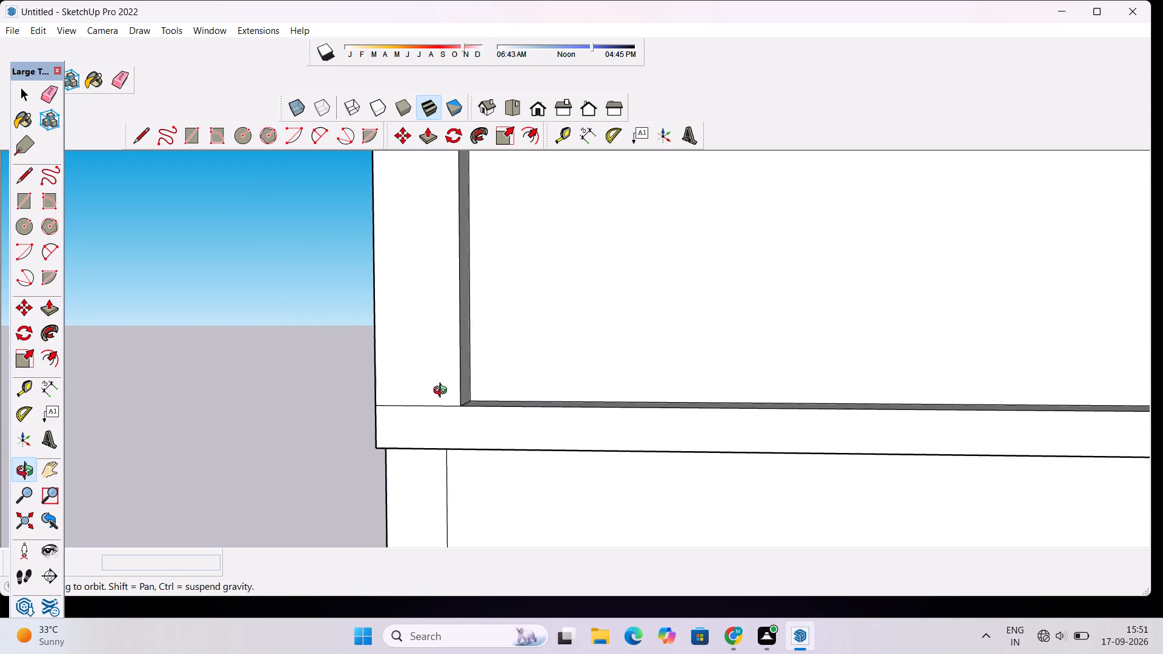
pyautogui.scroll(-5, 443, 392)
pyautogui.moveTo(475, 430); pyautogui.dragTo(973, 435)
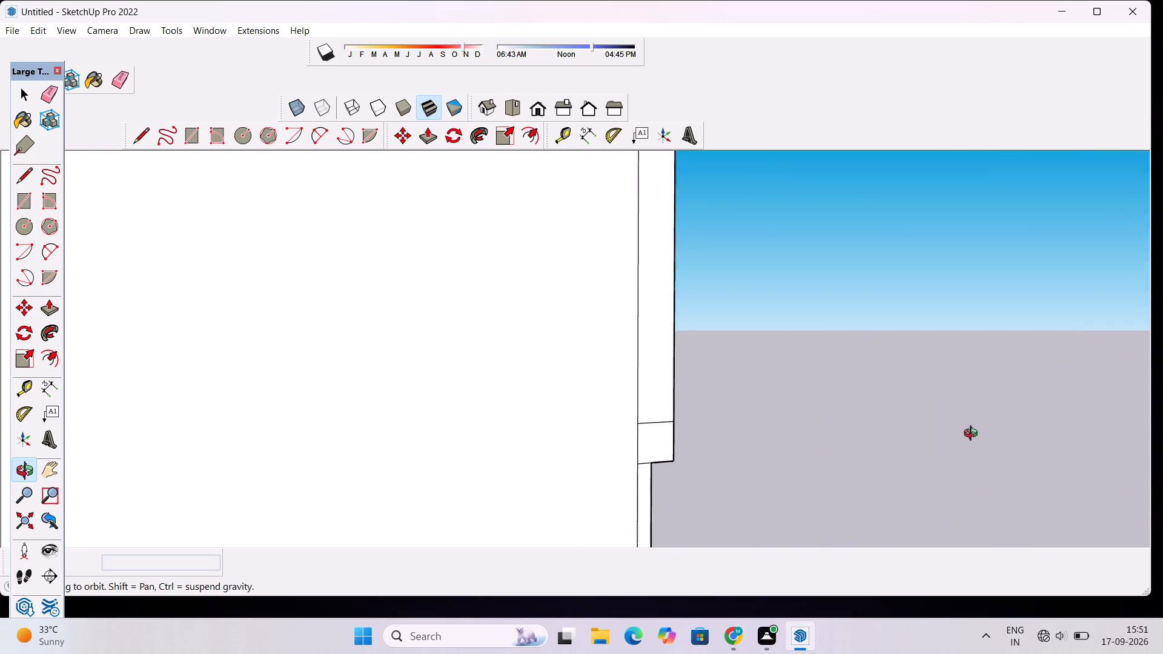
pyautogui.moveTo(973, 435); pyautogui.dragTo(697, 435)
pyautogui.moveTo(681, 432); pyautogui.dragTo(567, 428)
pyautogui.scroll(-6, 572, 419)
pyautogui.keyDown('shift'); pyautogui.moveTo(500, 412); pyautogui.dragTo(500, 410); pyautogui.keyUp('shift')
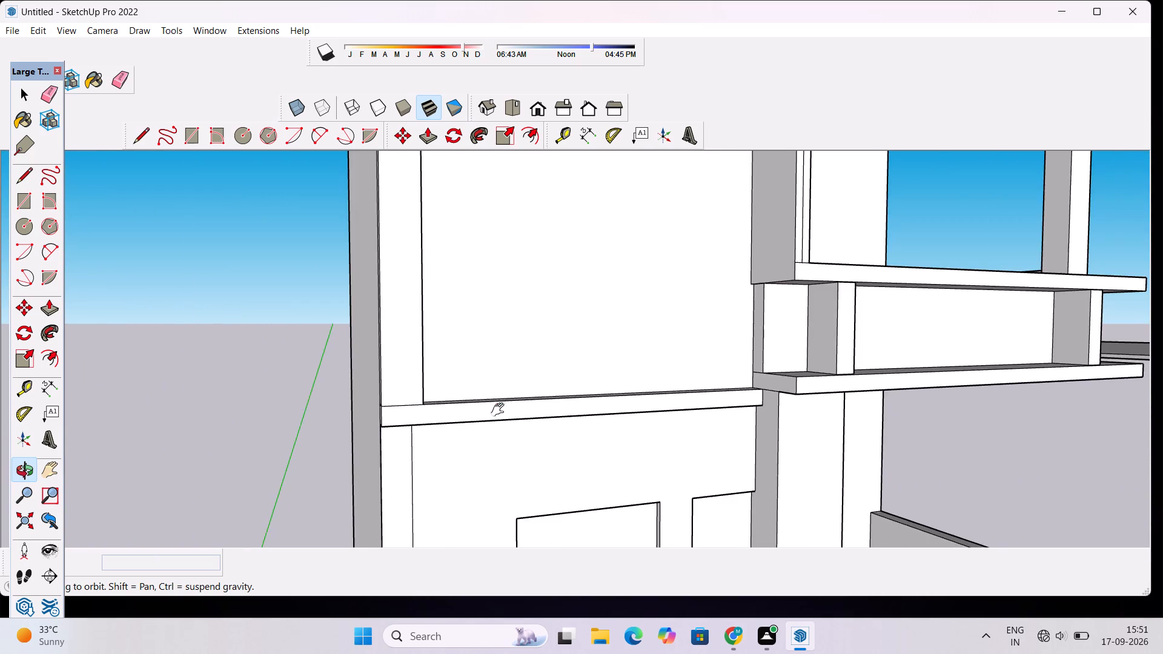
pyautogui.keyDown('shift'); pyautogui.moveTo(500, 410); pyautogui.dragTo(636, 392); pyautogui.keyUp('shift')
pyautogui.scroll(-5, 636, 392)
pyautogui.moveTo(700, 391); pyautogui.dragTo(562, 457)
pyautogui.scroll(-6, 582, 434)
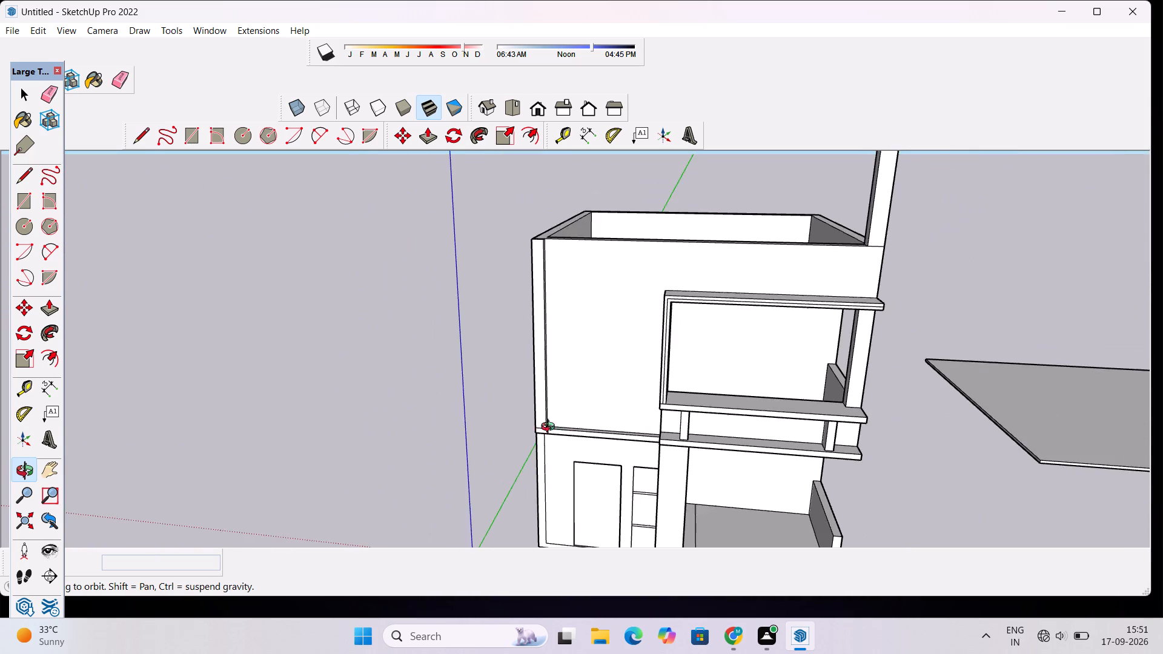
# Examine the top of the corner pillar where it meets the roof parapet from several angles.
pyautogui.moveTo(551, 428); pyautogui.dragTo(586, 477)
pyautogui.scroll(4, 588, 431)
pyautogui.keyDown('shift'); pyautogui.moveTo(593, 369); pyautogui.dragTo(566, 481); pyautogui.keyUp('shift')
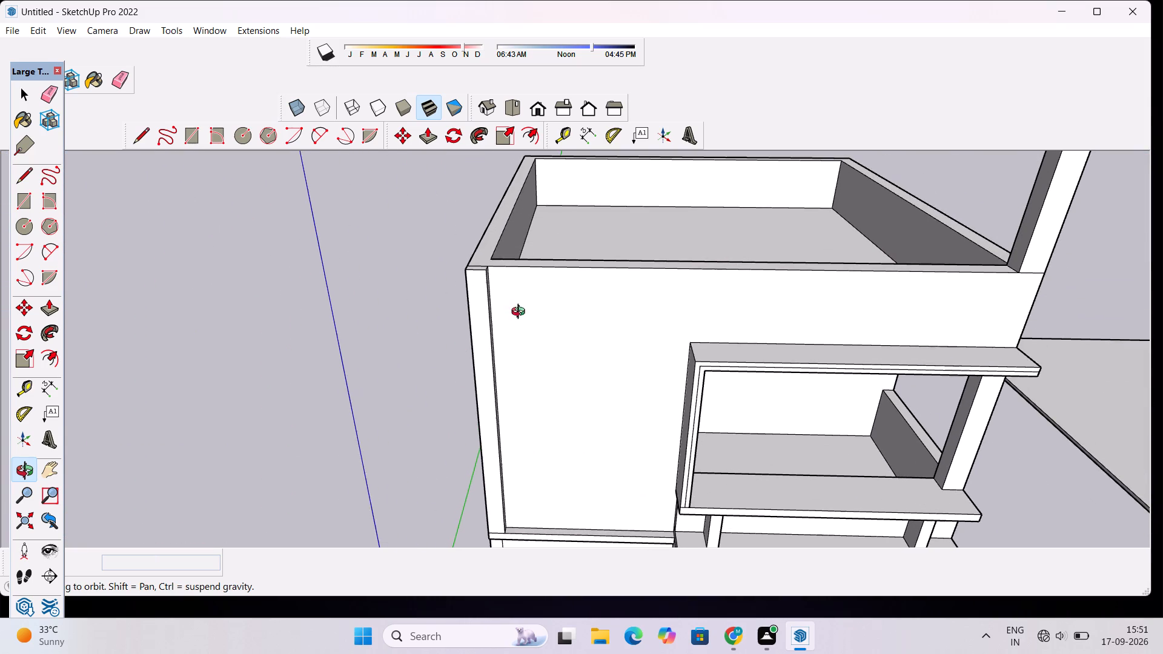
pyautogui.keyDown('shift'); pyautogui.moveTo(521, 313); pyautogui.dragTo(546, 424); pyautogui.keyUp('shift')
pyautogui.scroll(4, 517, 388)
pyautogui.moveTo(517, 388); pyautogui.dragTo(544, 472)
pyautogui.scroll(3, 560, 459)
pyautogui.moveTo(576, 440); pyautogui.dragTo(542, 449)
pyautogui.moveTo(511, 449); pyautogui.dragTo(739, 480)
pyautogui.scroll(2, 746, 471)
pyautogui.keyDown('shift'); pyautogui.moveTo(746, 471); pyautogui.dragTo(704, 461); pyautogui.keyUp('shift')
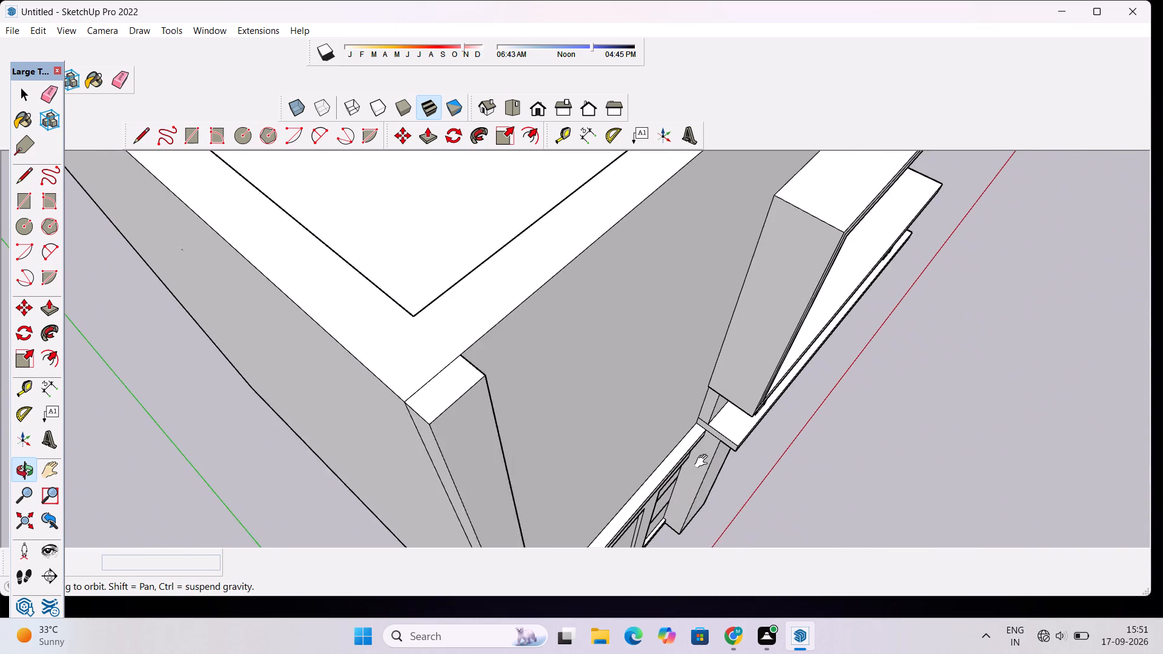
pyautogui.keyDown('shift'); pyautogui.moveTo(704, 461); pyautogui.dragTo(703, 460); pyautogui.keyUp('shift')
pyautogui.scroll(-3, 698, 457)
pyautogui.moveTo(724, 472); pyautogui.dragTo(562, 511)
pyautogui.scroll(2, 425, 456)
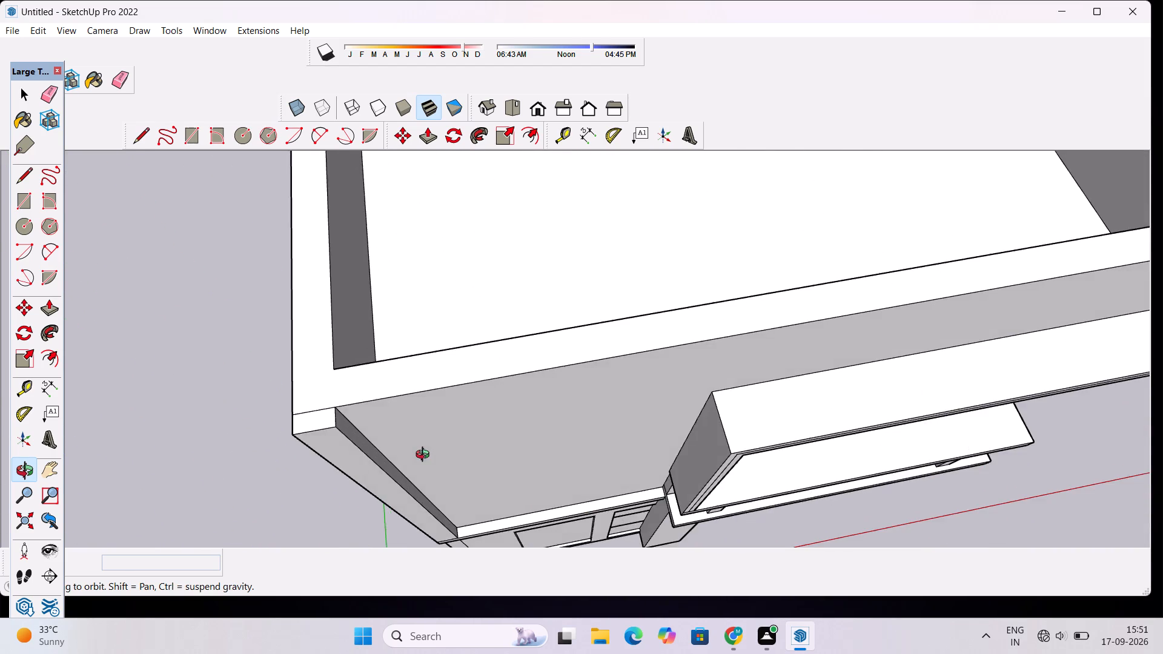
pyautogui.keyDown('shift'); pyautogui.moveTo(451, 450); pyautogui.dragTo(574, 438); pyautogui.keyUp('shift')
pyautogui.scroll(3, 575, 438)
pyautogui.moveTo(601, 419); pyautogui.dragTo(664, 419)
pyautogui.scroll(-4, 672, 418)
pyautogui.moveTo(785, 409); pyautogui.dragTo(776, 418)
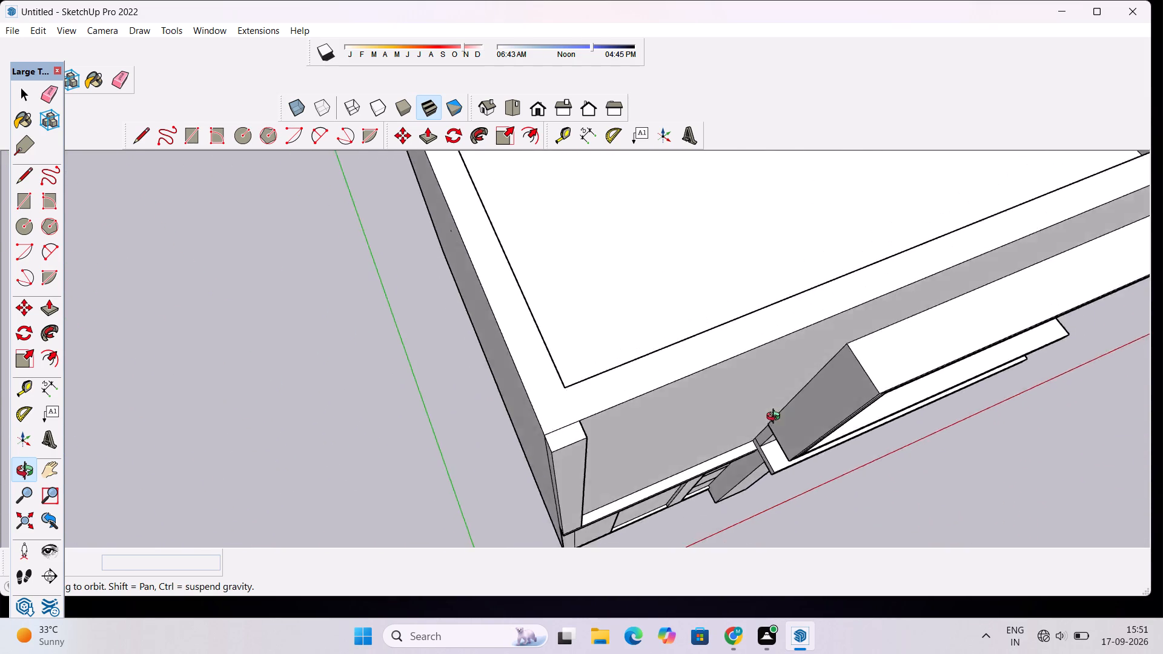
pyautogui.moveTo(776, 418); pyautogui.dragTo(648, 425)
pyautogui.keyDown('shift'); pyautogui.moveTo(532, 415); pyautogui.dragTo(617, 420); pyautogui.keyUp('shift')
# Erase the seam edges between the corner pillar's top and the roof parapet so they form one surface.
pyautogui.scroll(3, 521, 426)
pyautogui.moveTo(529, 441); pyautogui.dragTo(595, 454)
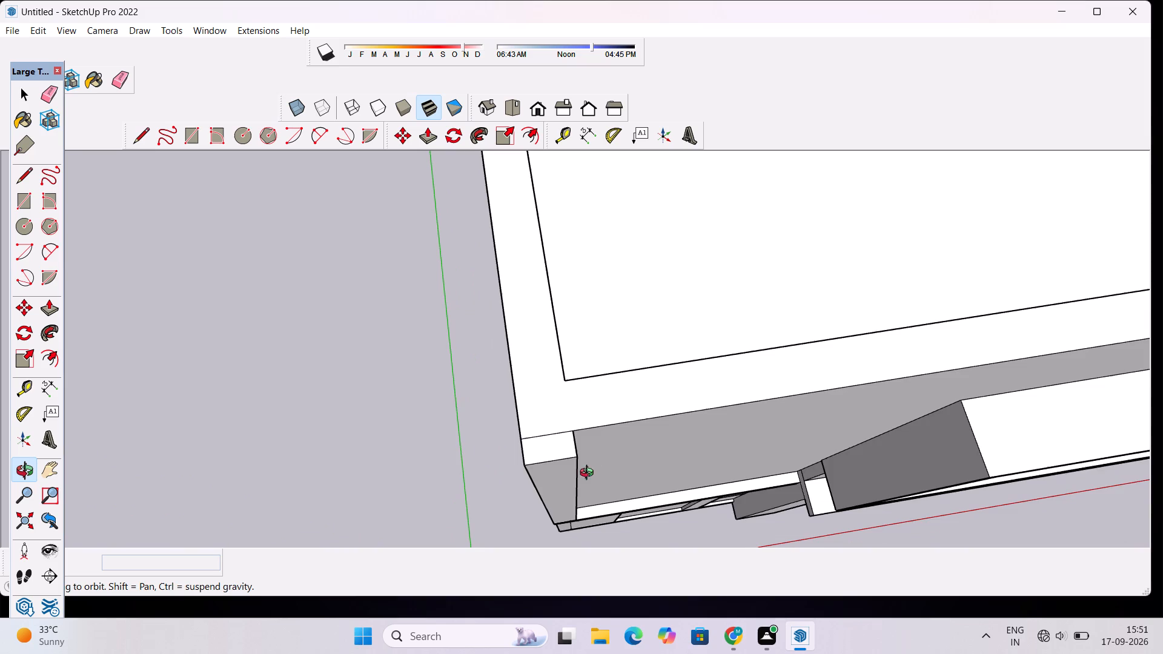
pyautogui.moveTo(589, 474); pyautogui.dragTo(594, 463)
pyautogui.scroll(2, 572, 459)
pyautogui.moveTo(584, 478); pyautogui.dragTo(610, 501)
pyautogui.moveTo(618, 506); pyautogui.dragTo(620, 474)
pyautogui.scroll(2, 617, 464)
pyautogui.press('e')
pyautogui.moveTo(578, 434); pyautogui.dragTo(567, 465)
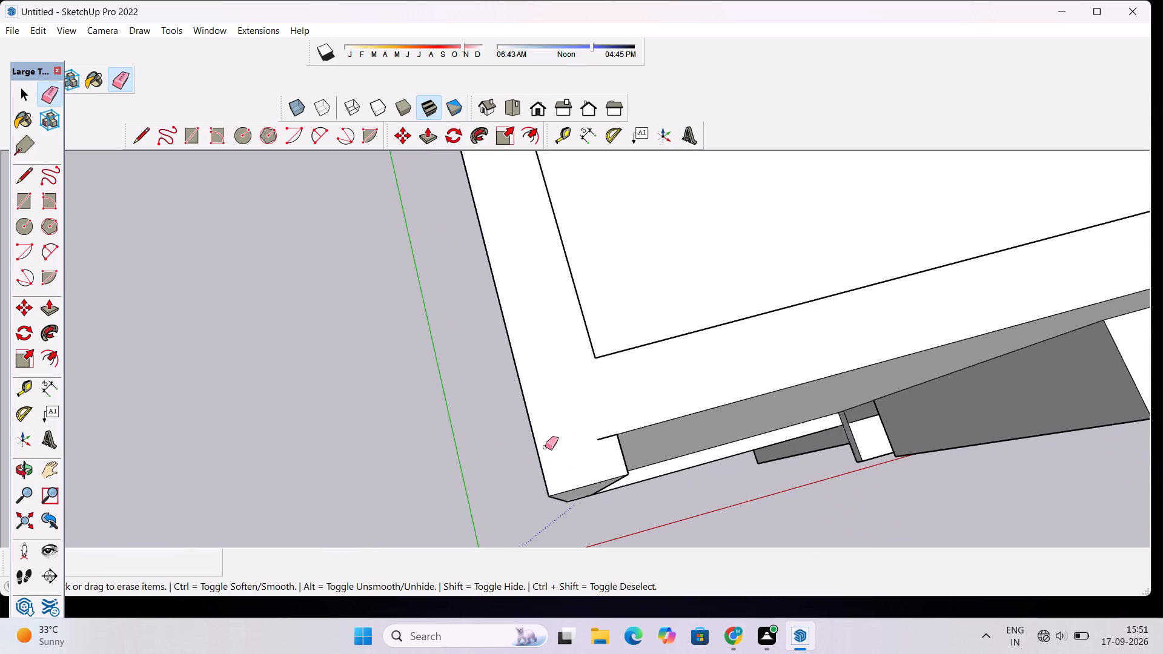
pyautogui.moveTo(609, 431); pyautogui.dragTo(606, 443)
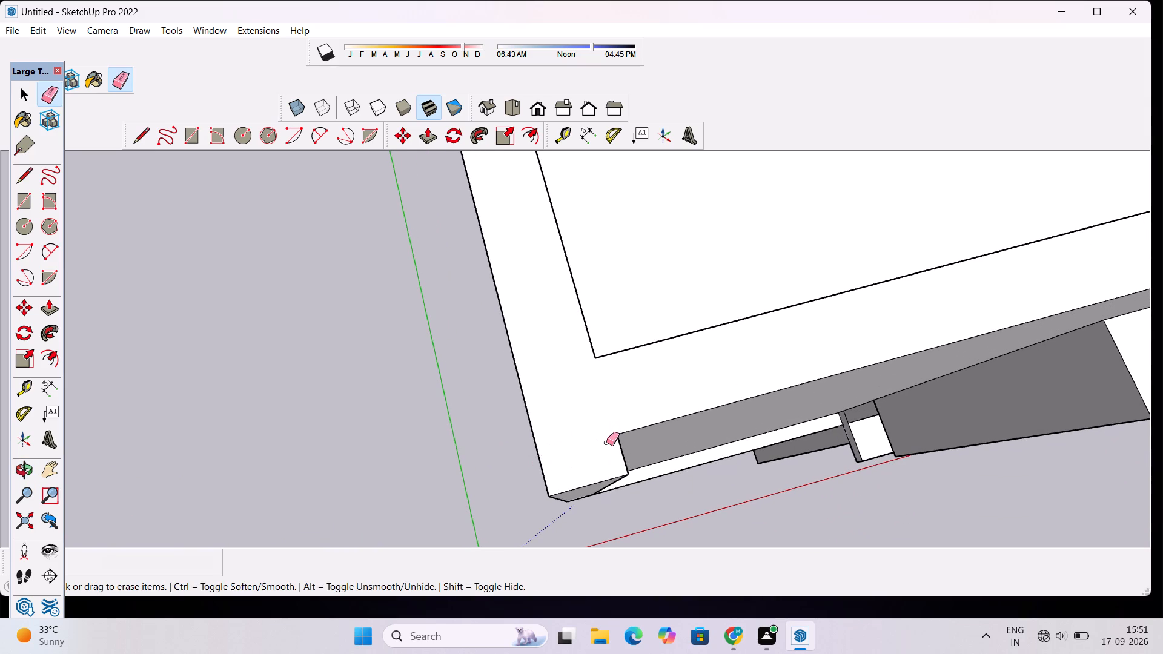
# Examine the merged pillar and parapet top and the facade down to the ledge and balcony.
pyautogui.press('o')
pyautogui.moveTo(698, 481); pyautogui.dragTo(755, 392)
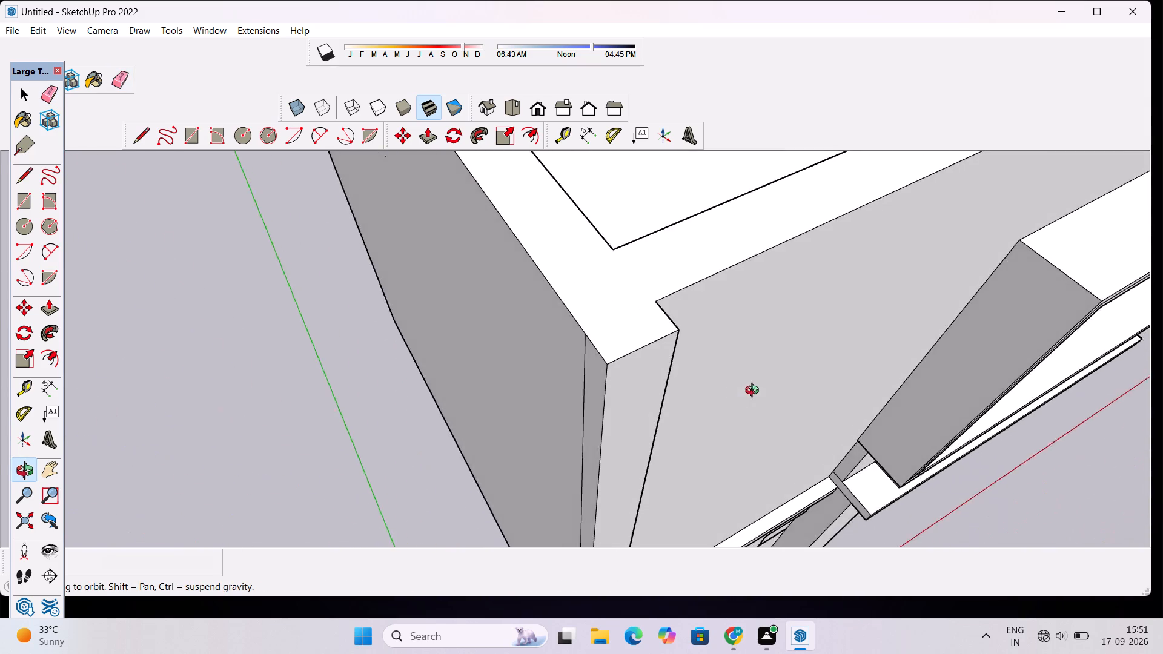
pyautogui.moveTo(755, 392); pyautogui.dragTo(794, 457)
pyautogui.scroll(-3, 786, 452)
pyautogui.keyDown('shift'); pyautogui.moveTo(786, 452); pyautogui.dragTo(629, 398); pyautogui.keyUp('shift')
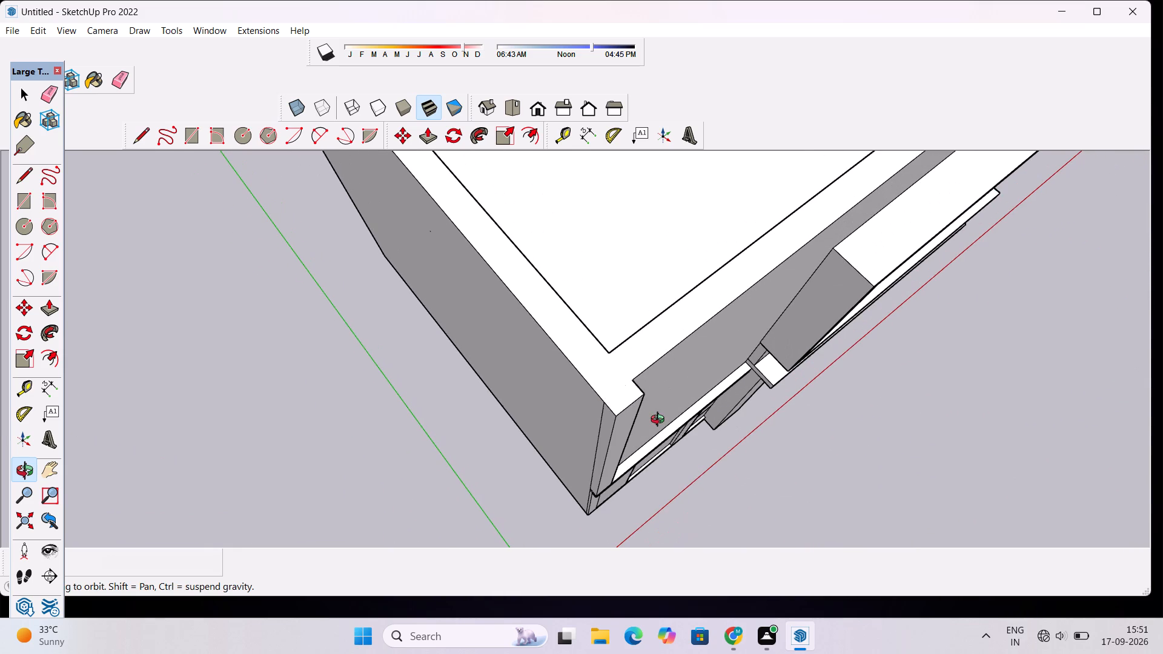
pyautogui.moveTo(690, 418); pyautogui.dragTo(581, 397)
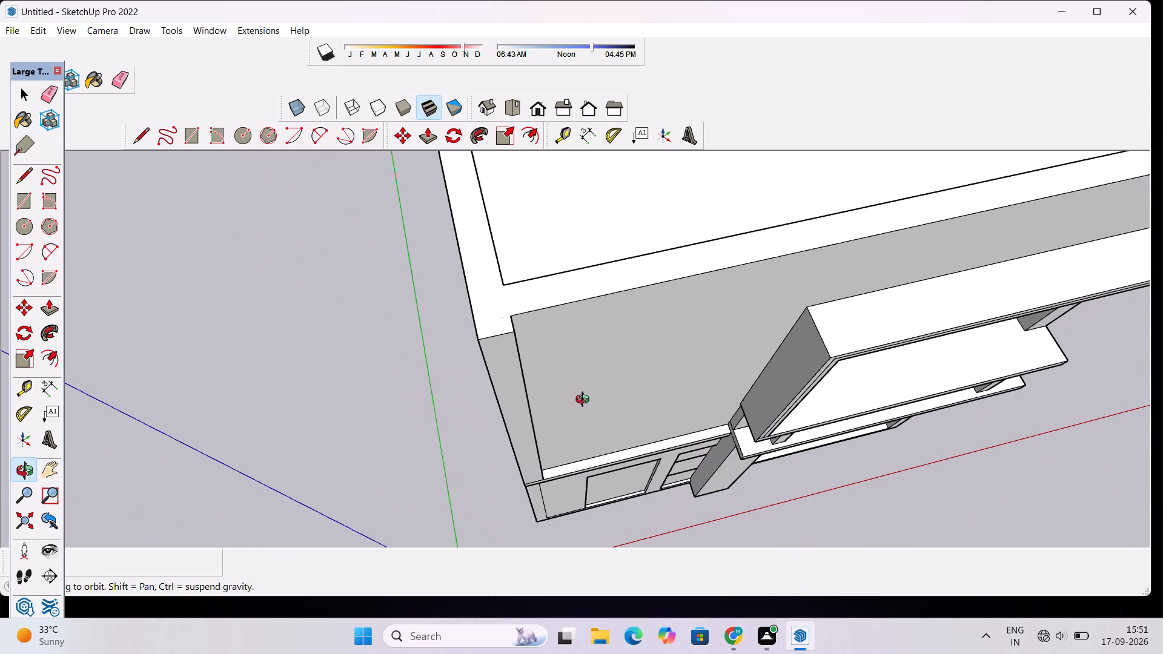
pyautogui.scroll(-3, 594, 409)
pyautogui.moveTo(700, 472); pyautogui.dragTo(660, 342)
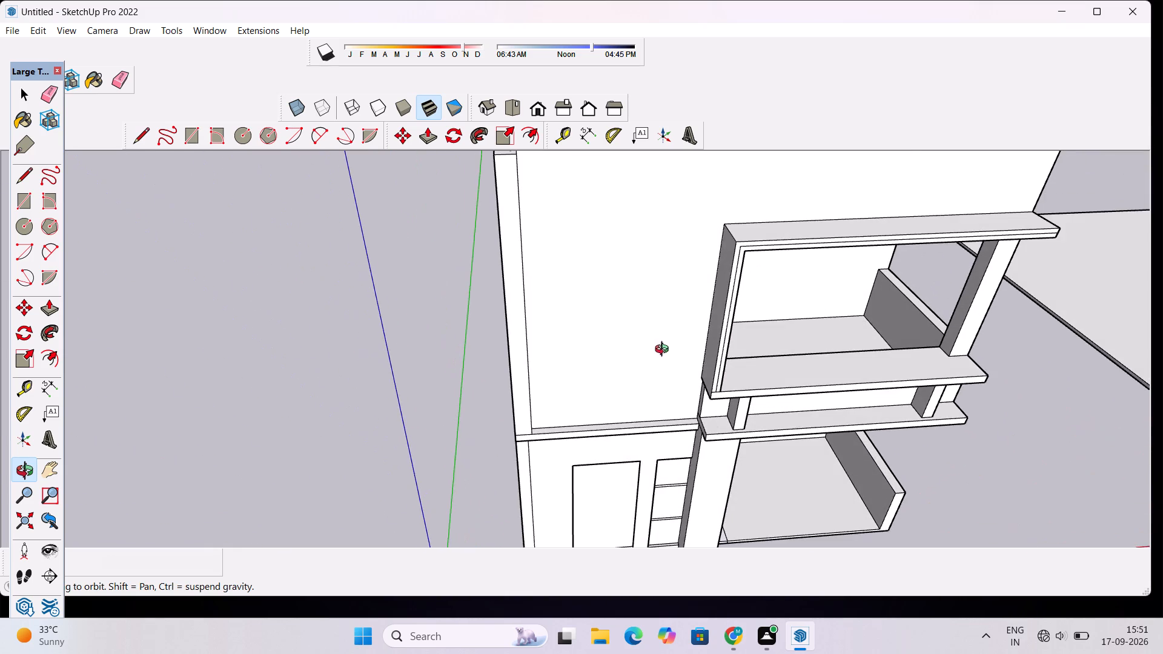
# Draw a vertical rectangle about 23' wide on the upper-floor front wall beside the balcony, spanning from the floor band to the roof edge.
pyautogui.keyDown('shift'); pyautogui.moveTo(664, 356); pyautogui.dragTo(582, 414); pyautogui.keyUp('shift')
pyautogui.scroll(-4, 581, 412)
pyautogui.moveTo(601, 432); pyautogui.dragTo(586, 354)
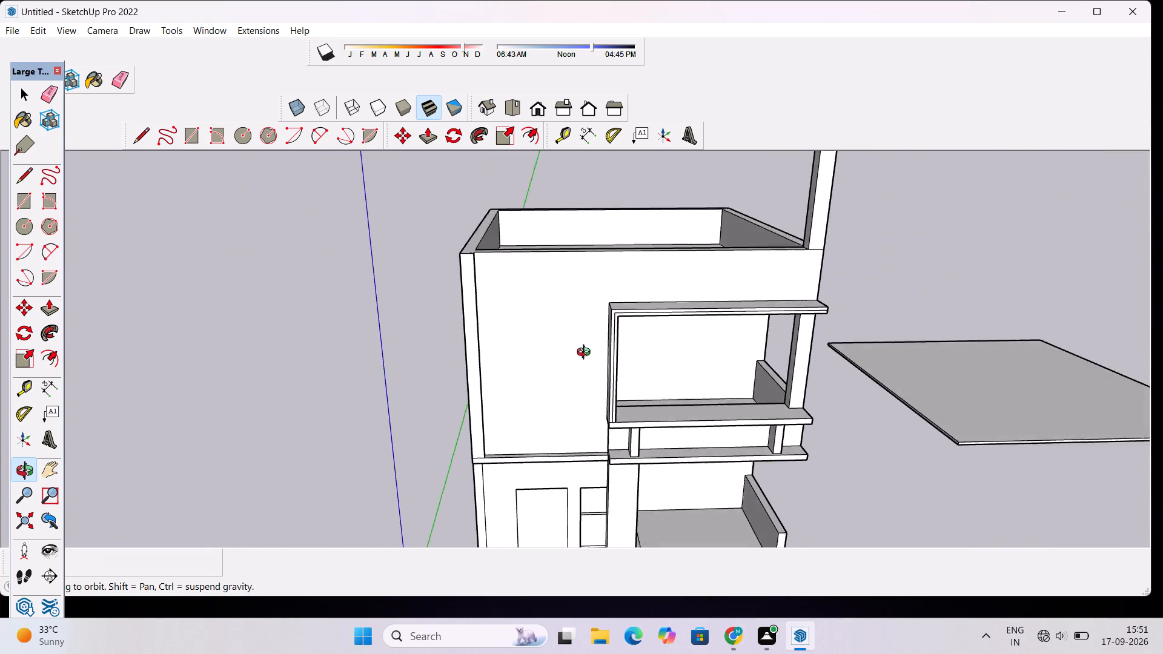
pyautogui.moveTo(586, 354); pyautogui.dragTo(577, 448)
pyautogui.keyDown('shift'); pyautogui.moveTo(575, 435); pyautogui.dragTo(550, 449); pyautogui.keyUp('shift')
pyautogui.scroll(6, 488, 454)
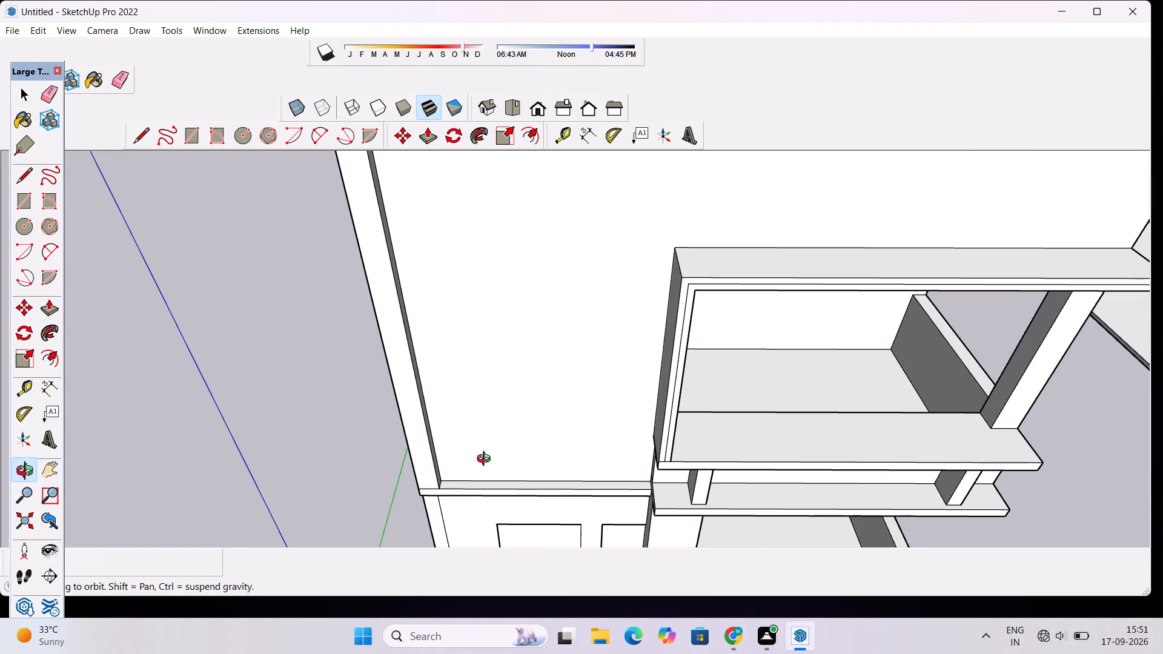
pyautogui.press('r')
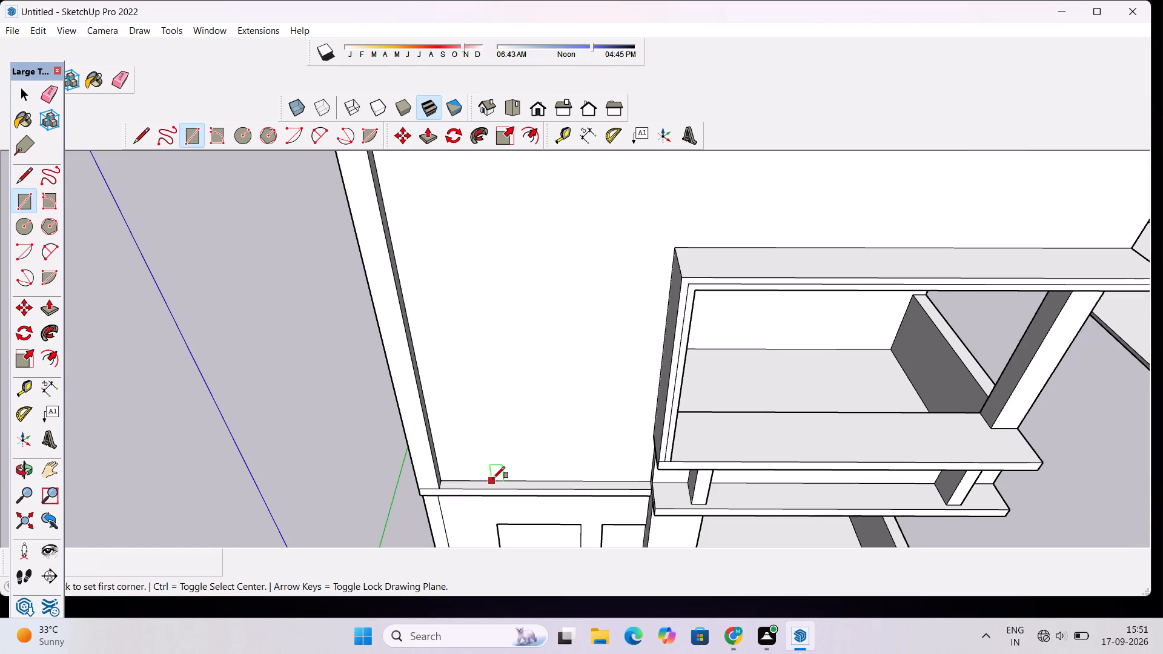
pyautogui.click(495, 477)
pyautogui.scroll(-7, 496, 407)
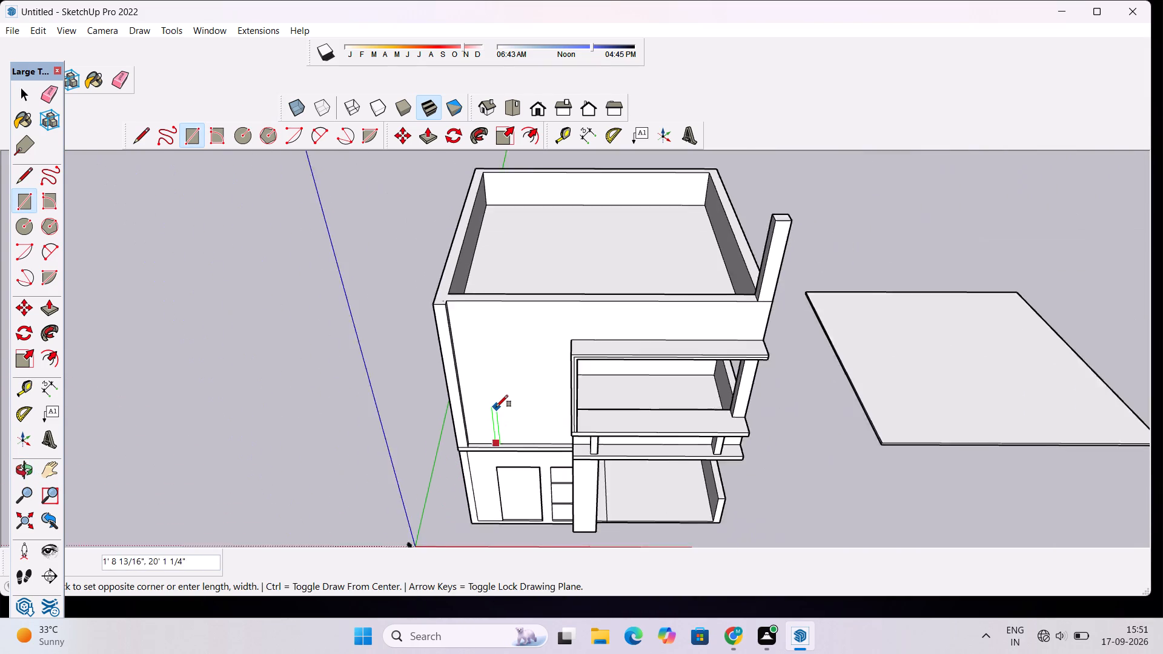
pyautogui.scroll(-3, 496, 407)
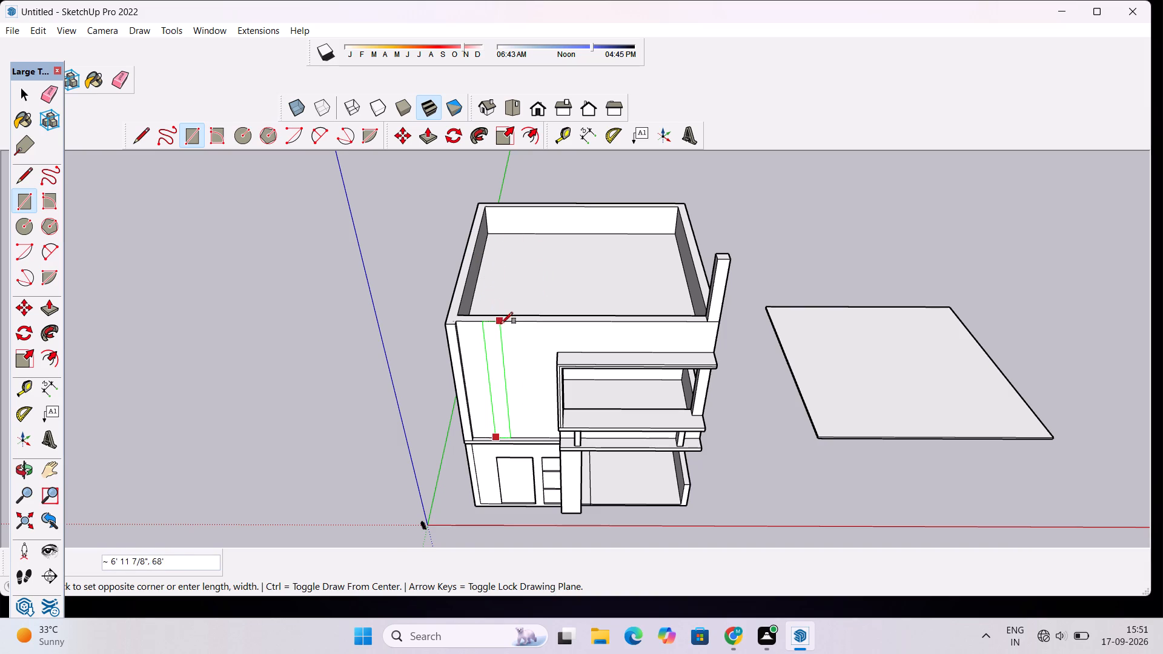
pyautogui.scroll(6, 502, 332)
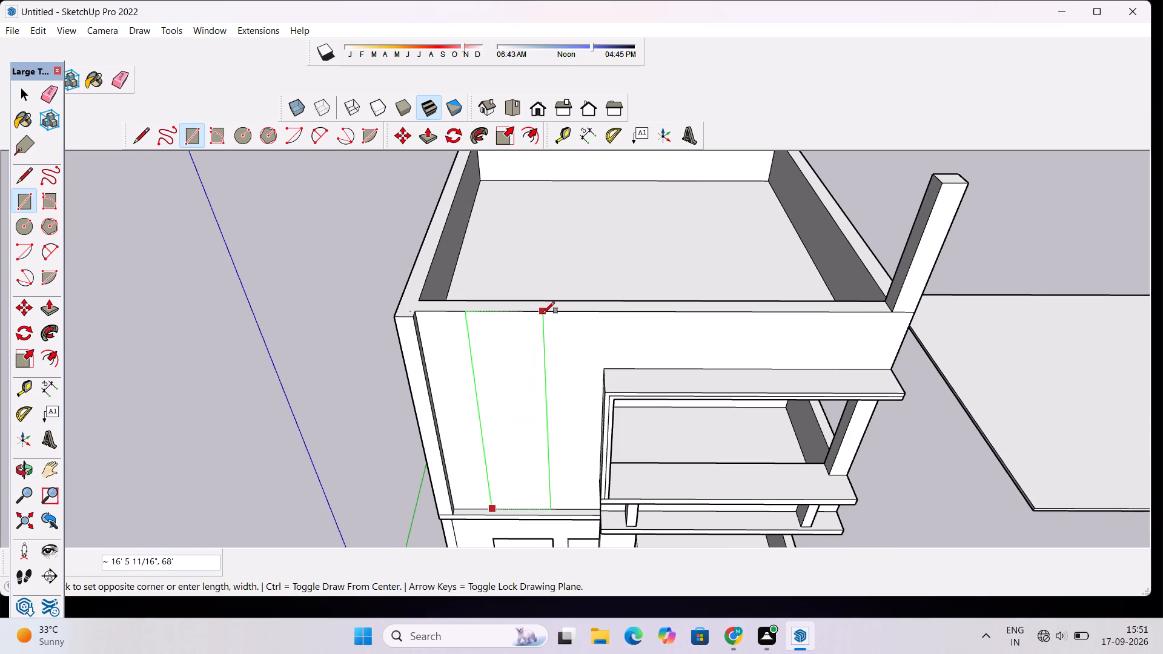
pyautogui.click(575, 314)
pyautogui.press('space')
# Examine the front facade with the tall upper-floor panel outline from closer, farther and different angles.
pyautogui.press('o')
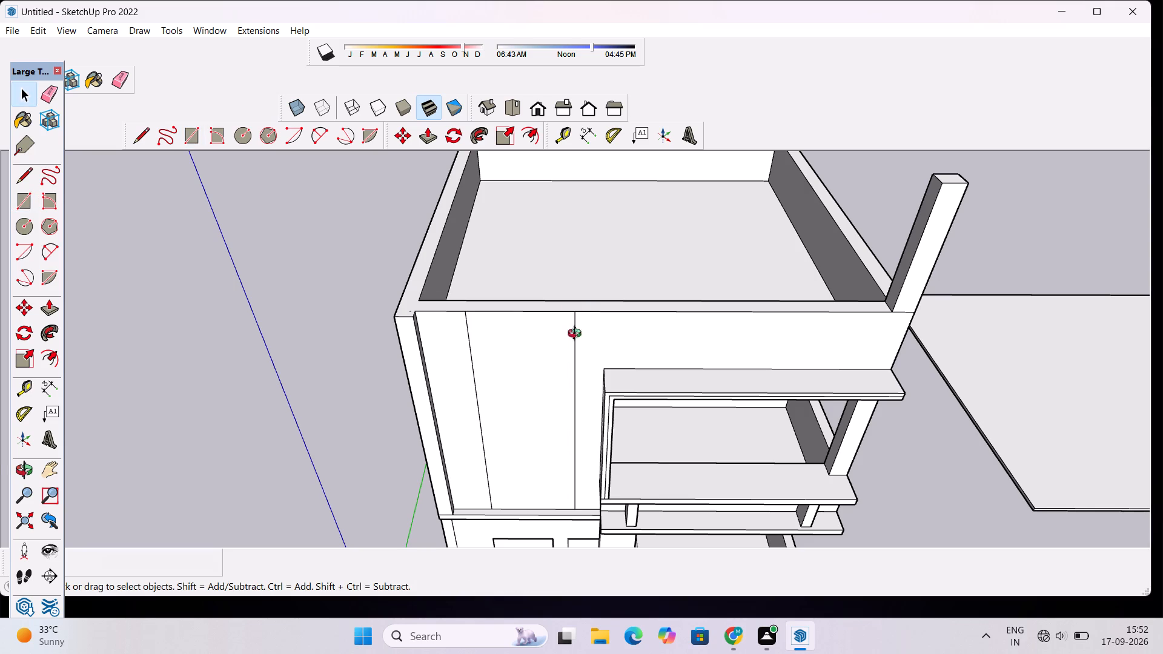
pyautogui.moveTo(535, 423); pyautogui.dragTo(548, 370)
pyautogui.scroll(-3, 548, 370)
pyautogui.keyDown('shift'); pyautogui.moveTo(531, 403); pyautogui.dragTo(526, 362); pyautogui.keyUp('shift')
pyautogui.scroll(2, 525, 354)
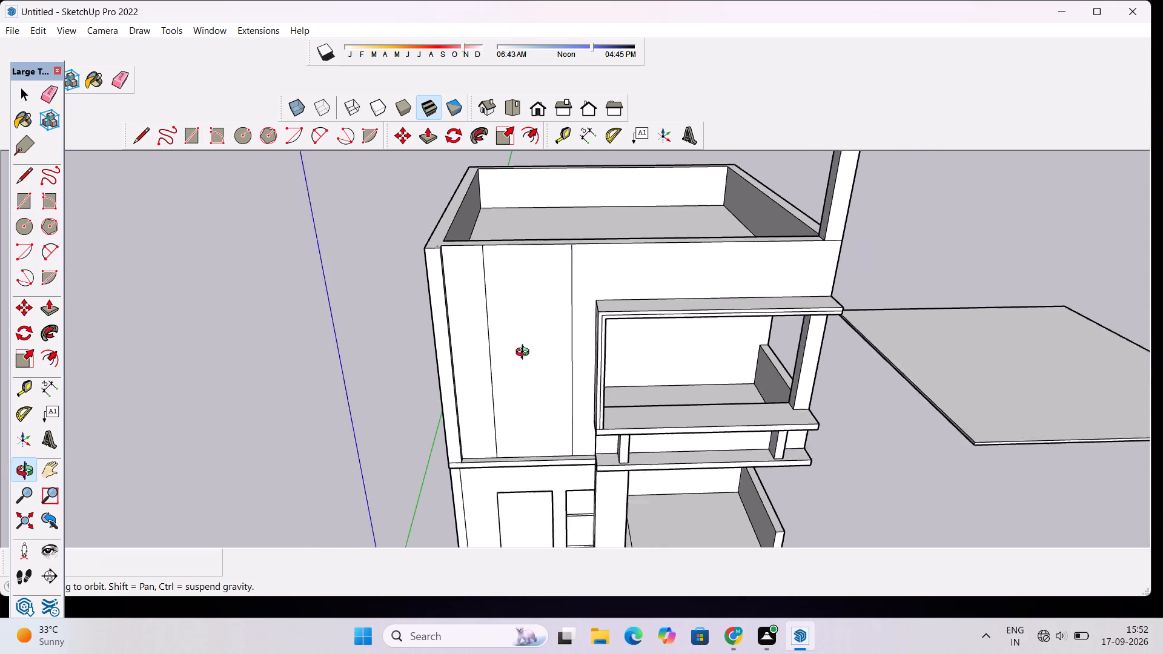
pyautogui.scroll(2, 525, 354)
pyautogui.scroll(-5, 525, 354)
pyautogui.moveTo(532, 386); pyautogui.dragTo(543, 441)
pyautogui.keyDown('shift'); pyautogui.moveTo(577, 430); pyautogui.dragTo(556, 397); pyautogui.keyUp('shift')
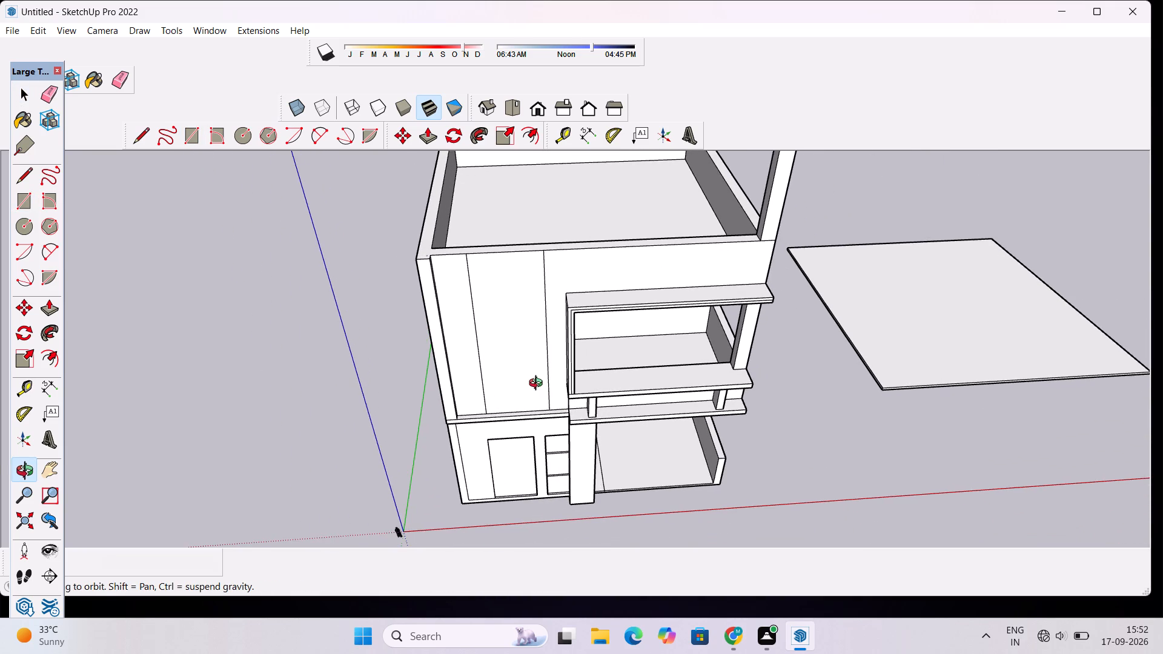
pyautogui.scroll(2, 538, 385)
pyautogui.keyDown('shift'); pyautogui.click(537, 380); pyautogui.keyUp('shift')
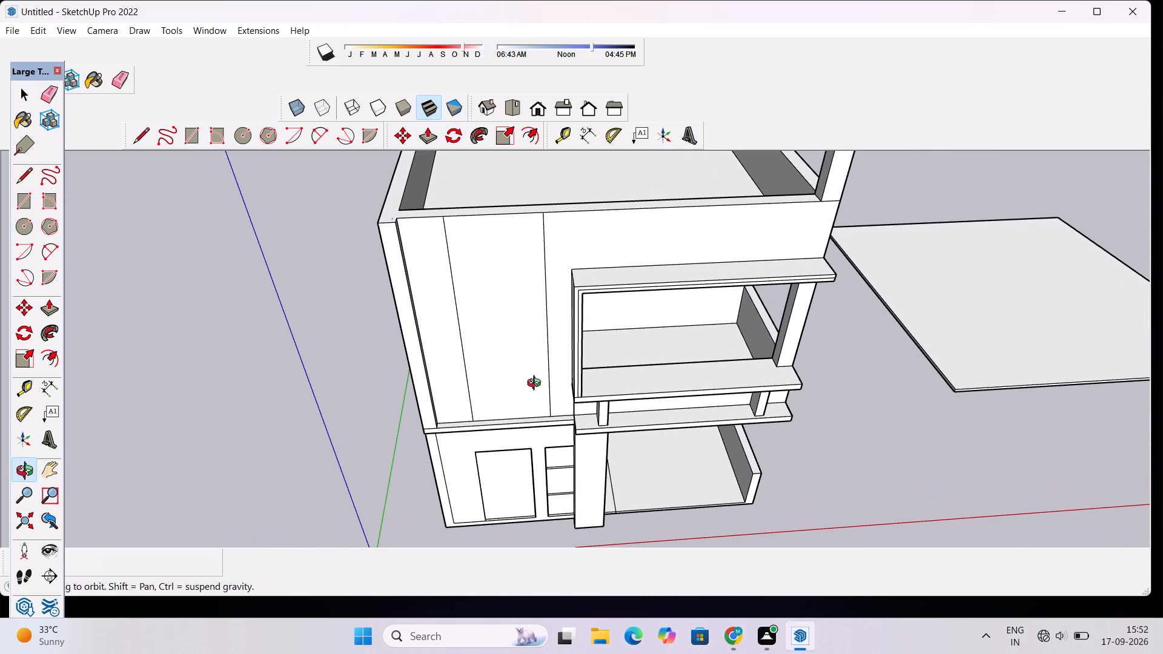
pyautogui.scroll(-7, 545, 382)
pyautogui.keyDown('shift'); pyautogui.moveTo(572, 348); pyautogui.dragTo(561, 369); pyautogui.keyUp('shift')
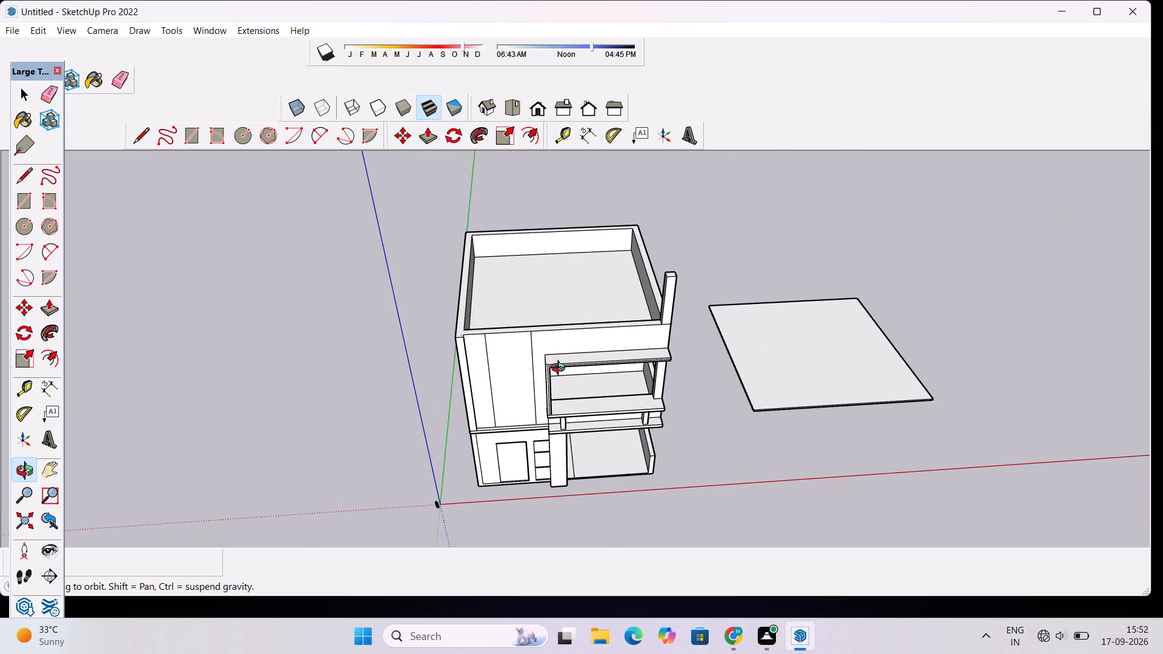
# Examine the balcony side of the house, including the corner pillar, ledge and roof parapet.
pyautogui.moveTo(686, 377); pyautogui.dragTo(284, 391)
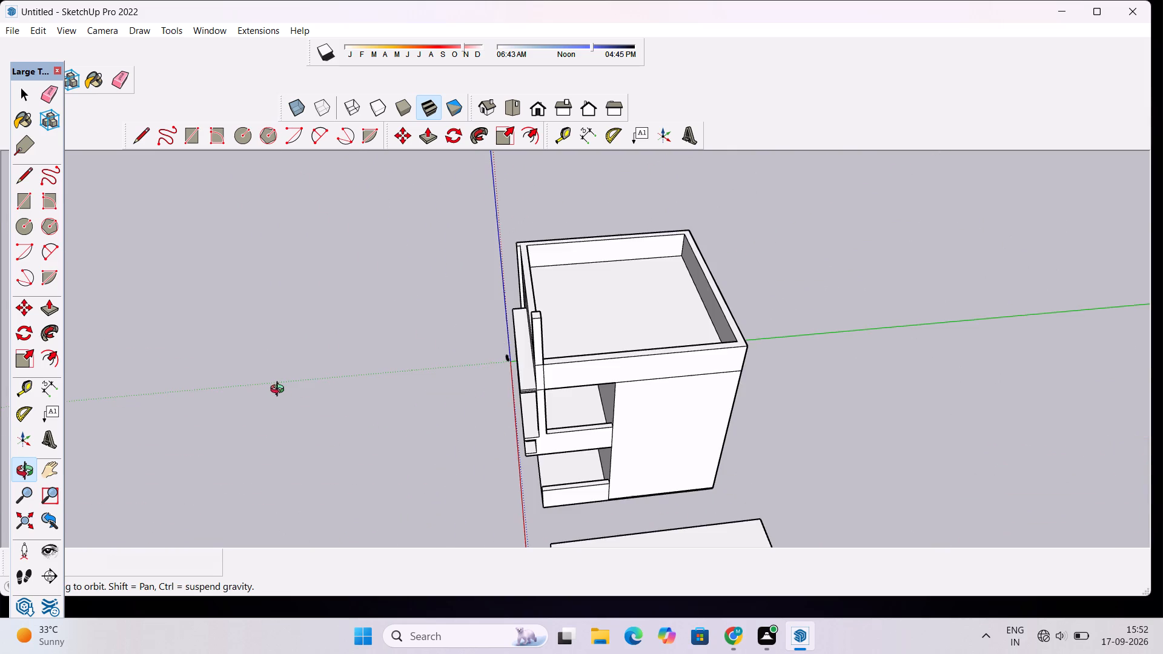
pyautogui.scroll(11, 565, 367)
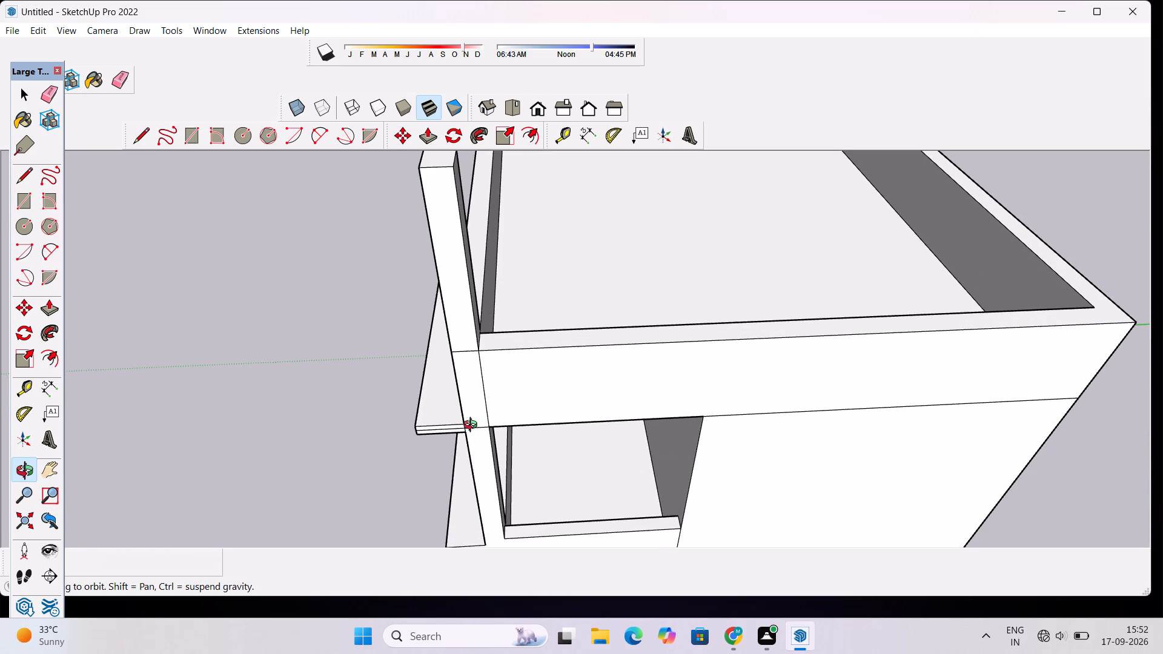
pyautogui.moveTo(473, 427); pyautogui.dragTo(491, 383)
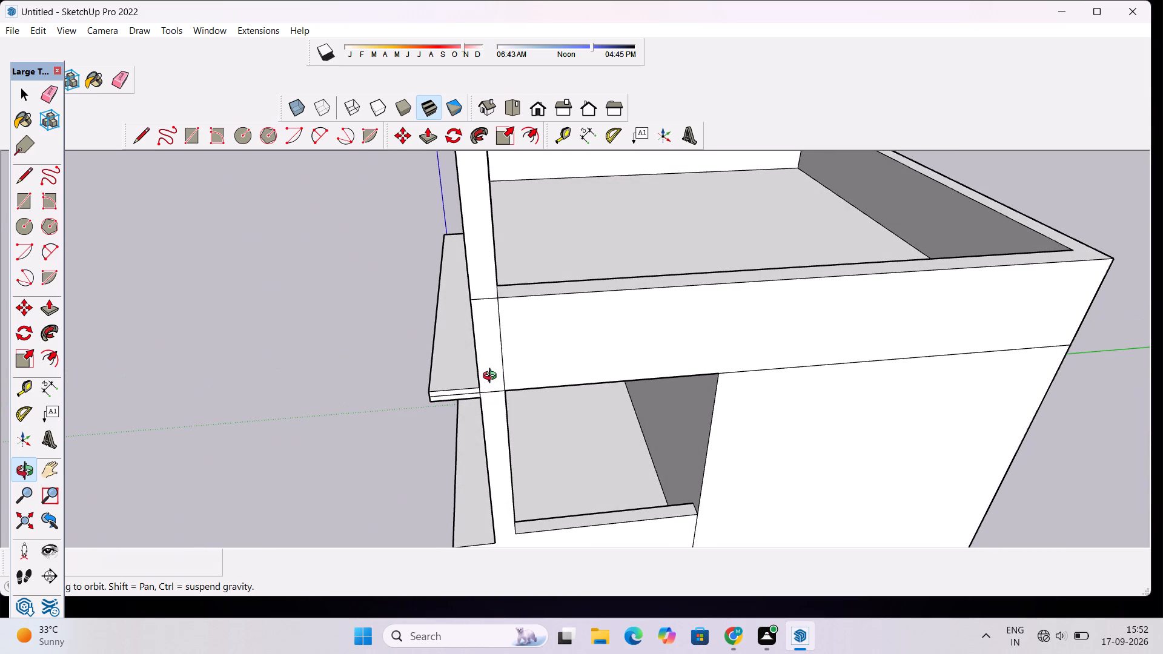
pyautogui.scroll(-4, 492, 377)
pyautogui.keyDown('shift'); pyautogui.moveTo(555, 366); pyautogui.dragTo(517, 392); pyautogui.keyUp('shift')
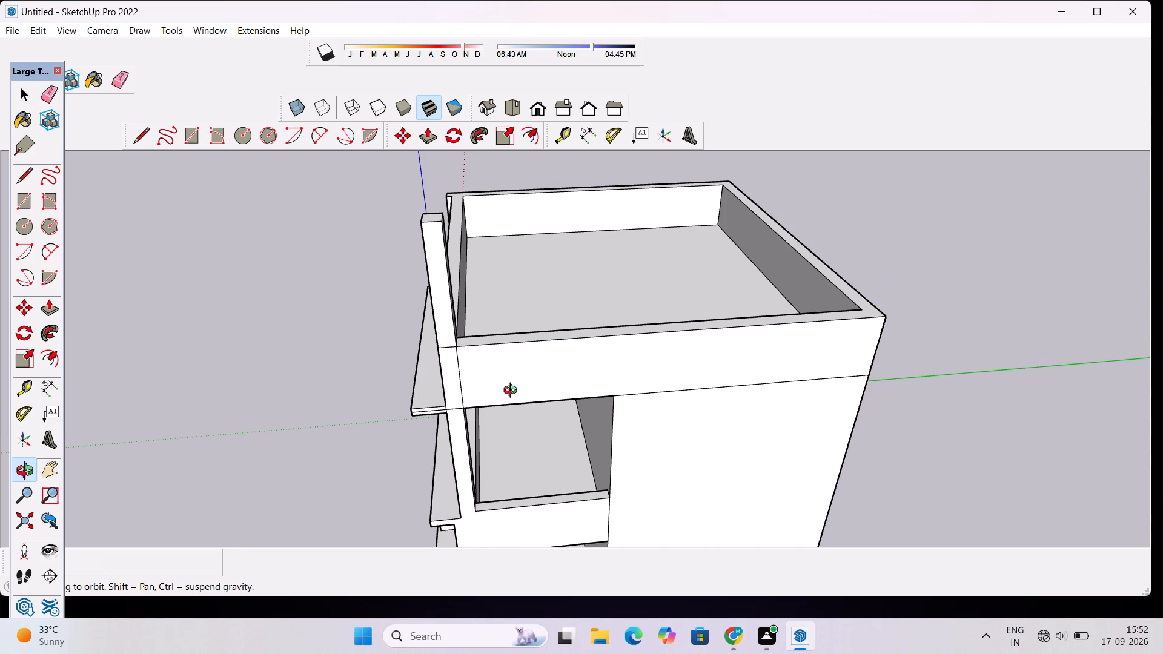
pyautogui.scroll(1, 517, 388)
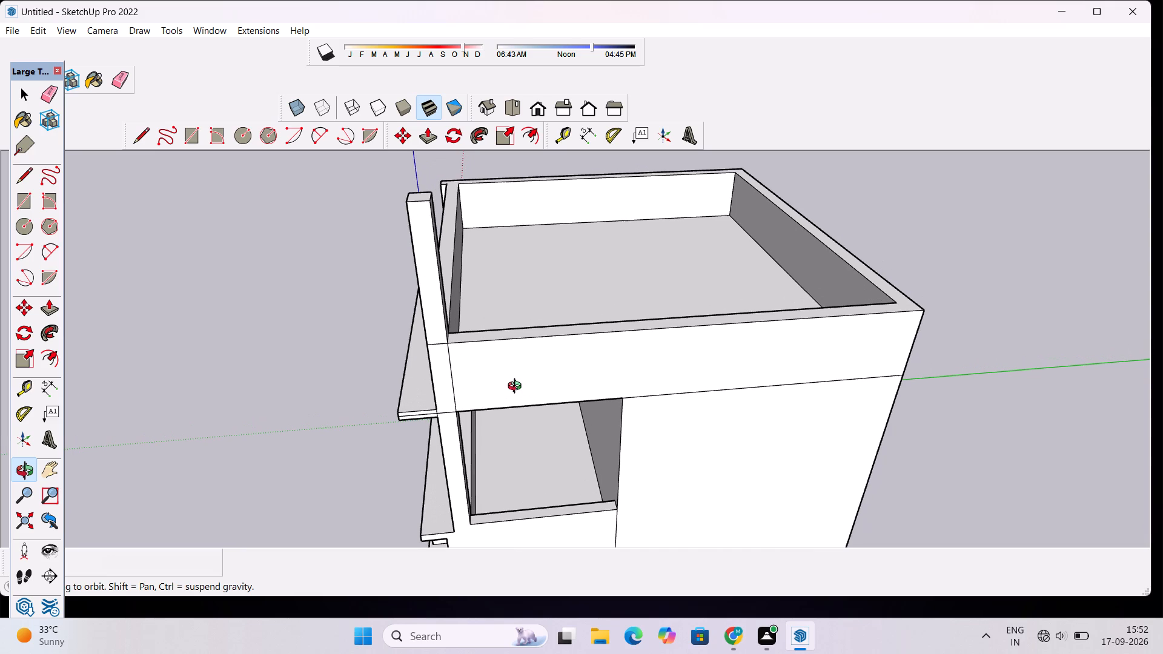
pyautogui.scroll(1, 517, 388)
pyautogui.scroll(-3, 459, 420)
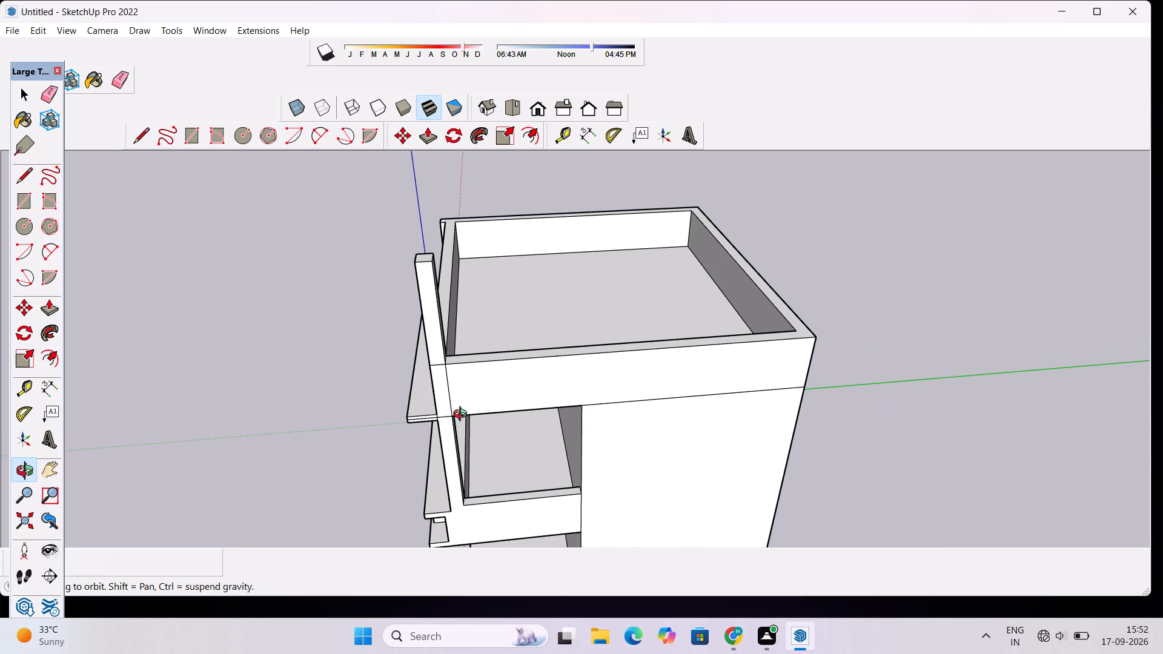
pyautogui.moveTo(466, 419); pyautogui.dragTo(509, 506)
pyautogui.scroll(-4, 509, 486)
pyautogui.scroll(4, 503, 487)
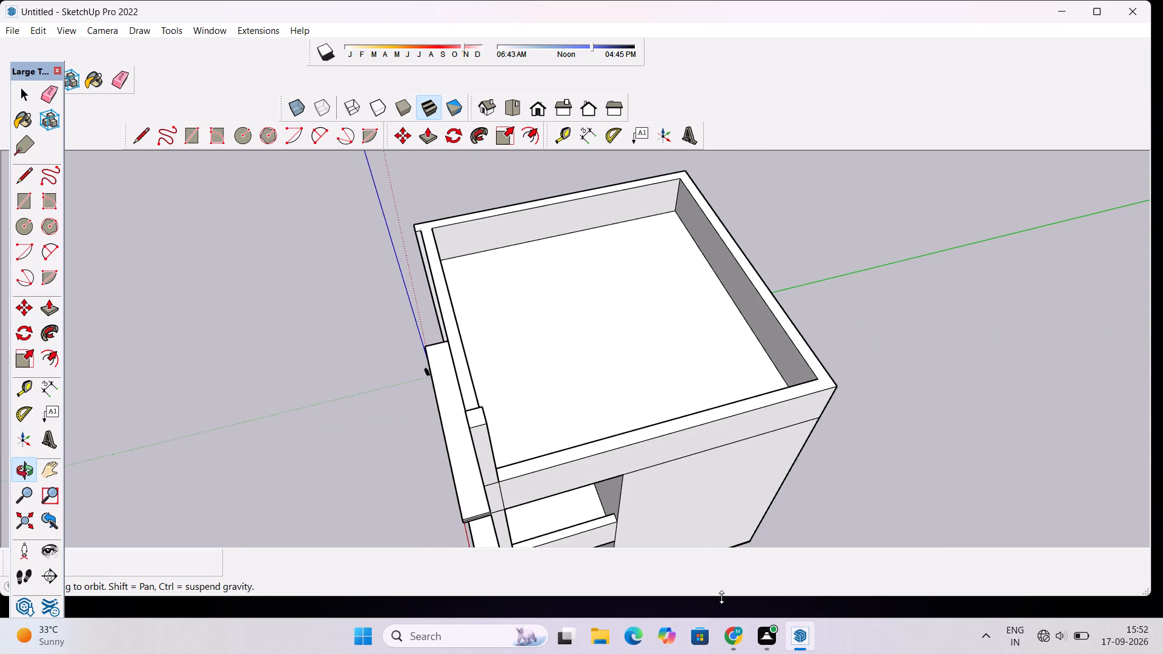
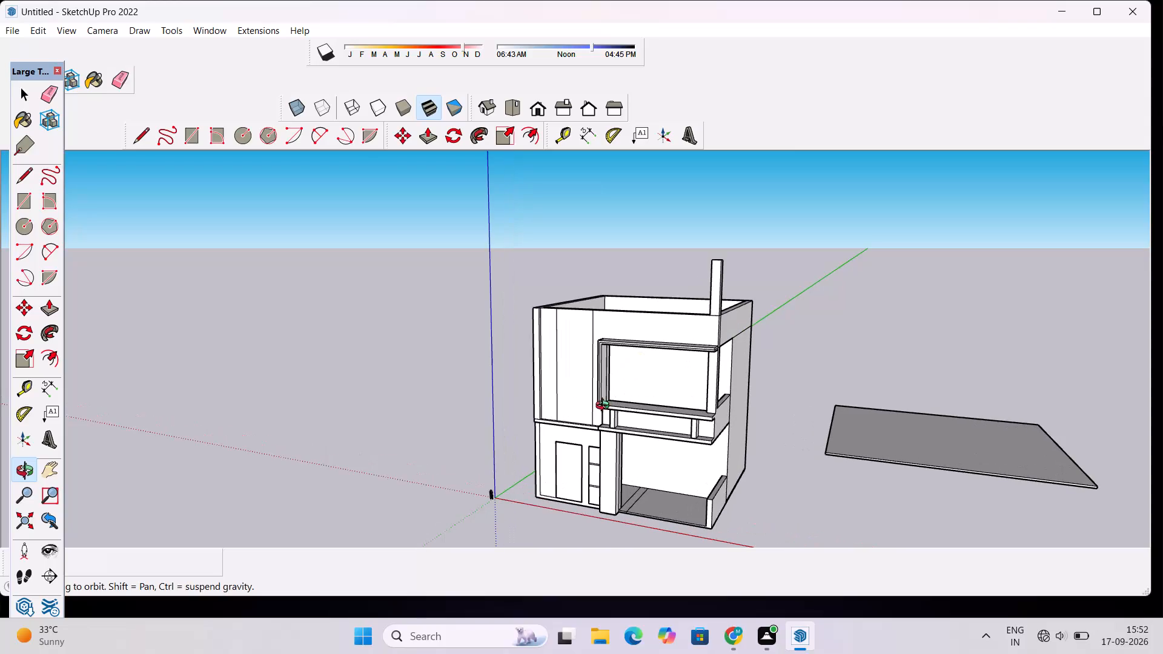
# Examine the balcony frame, roof parapet and upper-floor front wall from several angles.
pyautogui.scroll(-2, 605, 407)
pyautogui.scroll(4, 605, 417)
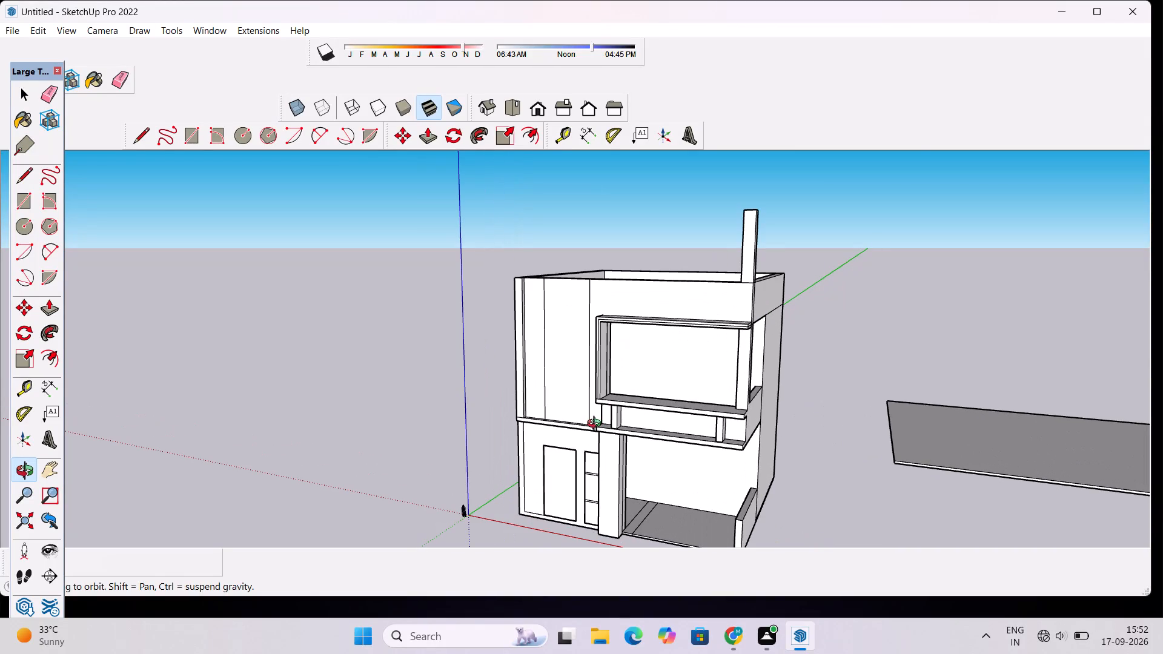
pyautogui.moveTo(605, 426); pyautogui.dragTo(692, 415)
pyautogui.scroll(9, 682, 384)
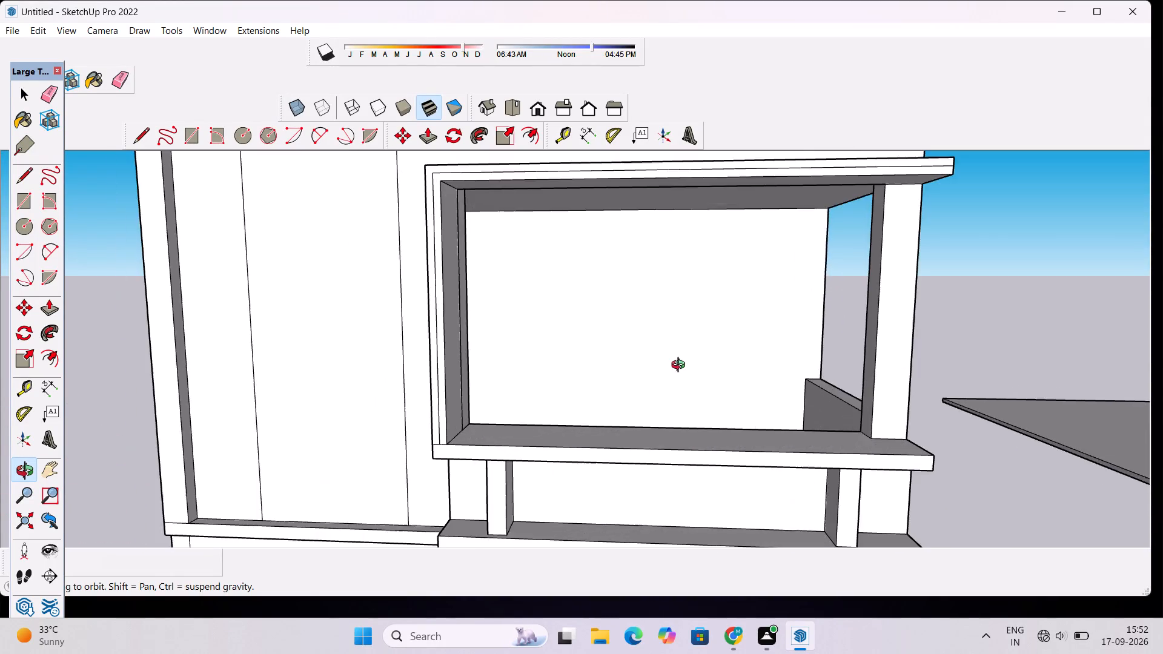
pyautogui.moveTo(681, 366); pyautogui.dragTo(755, 483)
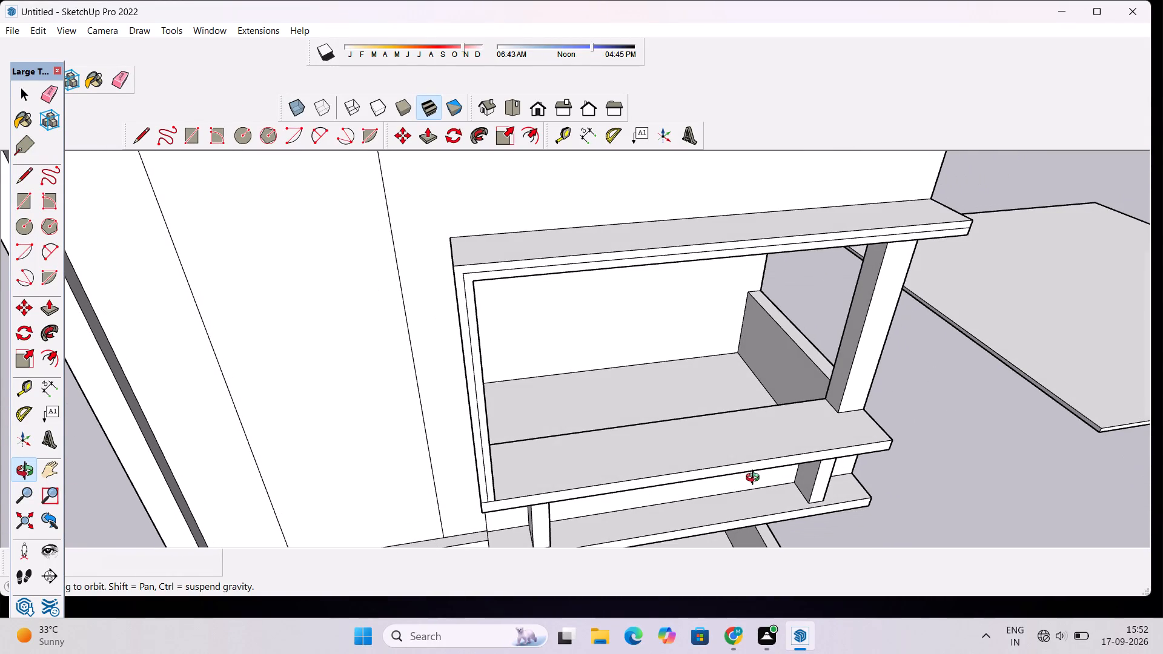
pyautogui.scroll(-4, 621, 460)
pyautogui.moveTo(703, 429); pyautogui.dragTo(677, 424)
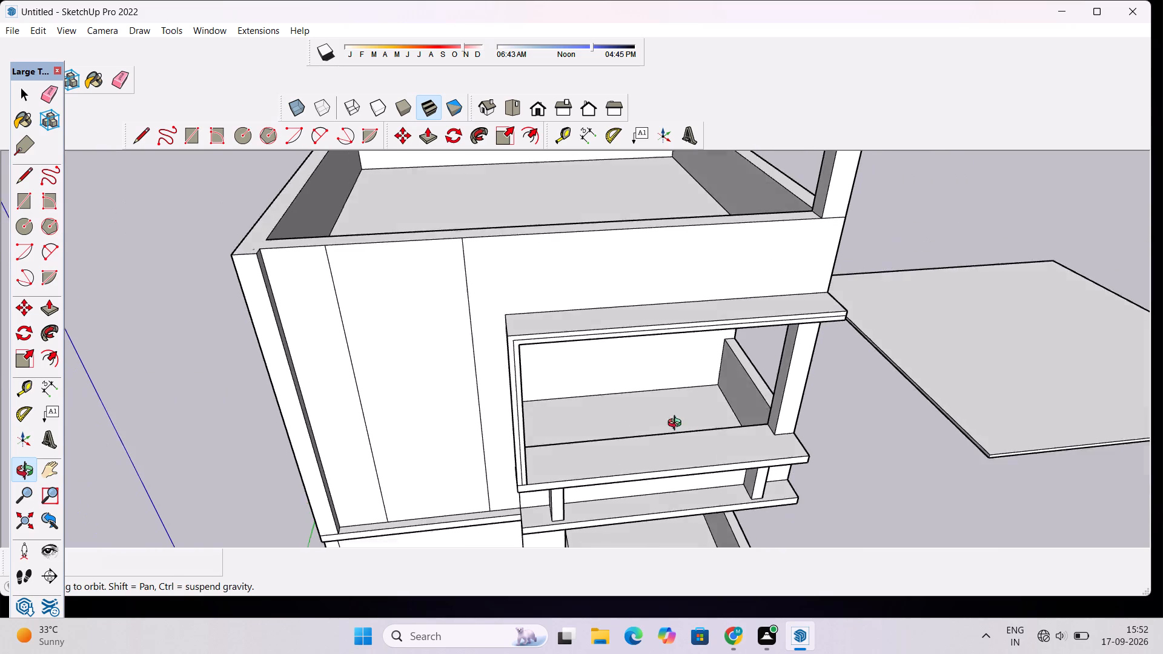
pyautogui.moveTo(677, 424); pyautogui.dragTo(614, 405)
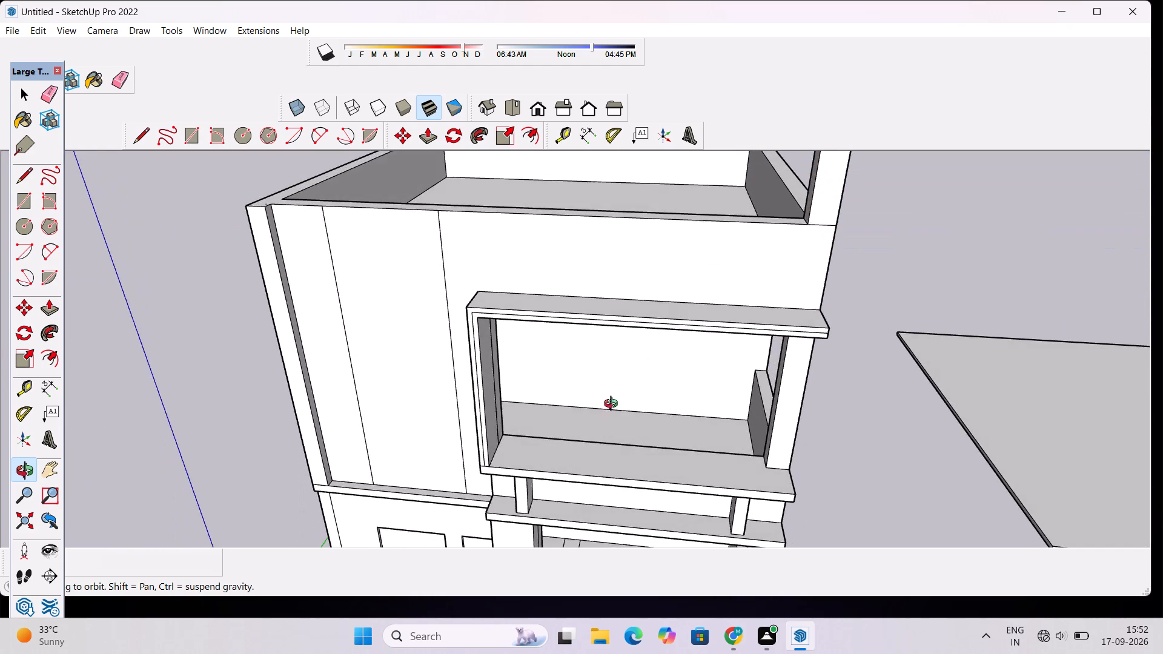
pyautogui.moveTo(614, 405); pyautogui.dragTo(644, 307)
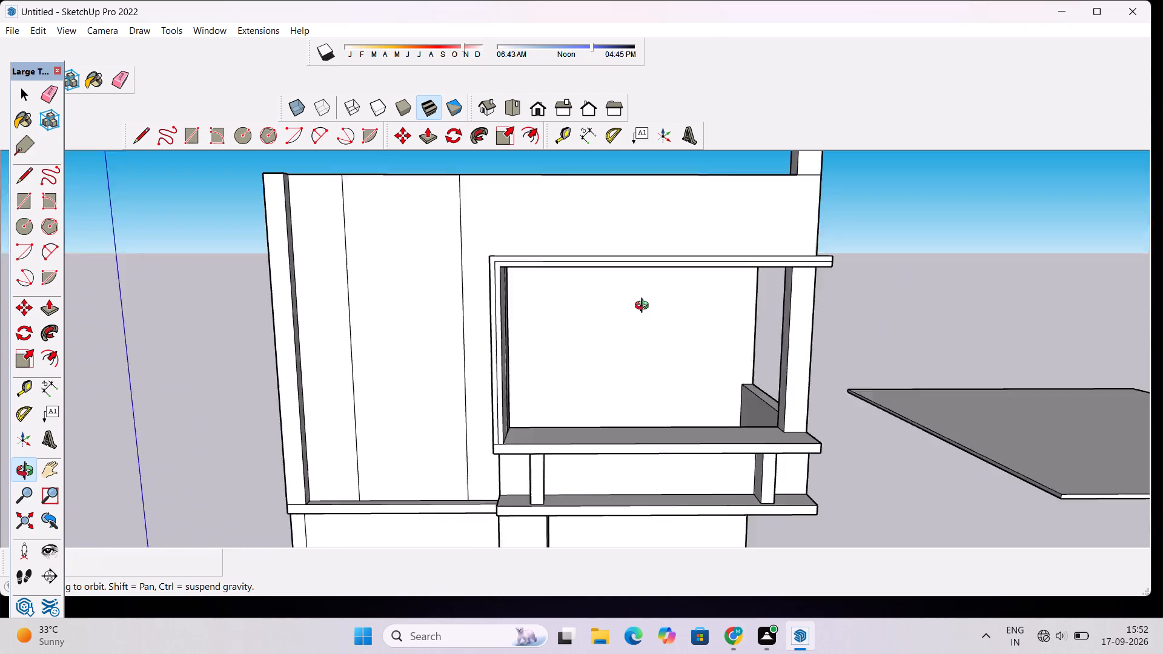
pyautogui.moveTo(644, 307); pyautogui.dragTo(636, 316)
pyautogui.scroll(-10, 636, 316)
pyautogui.moveTo(633, 371); pyautogui.dragTo(662, 380)
pyautogui.scroll(2, 668, 379)
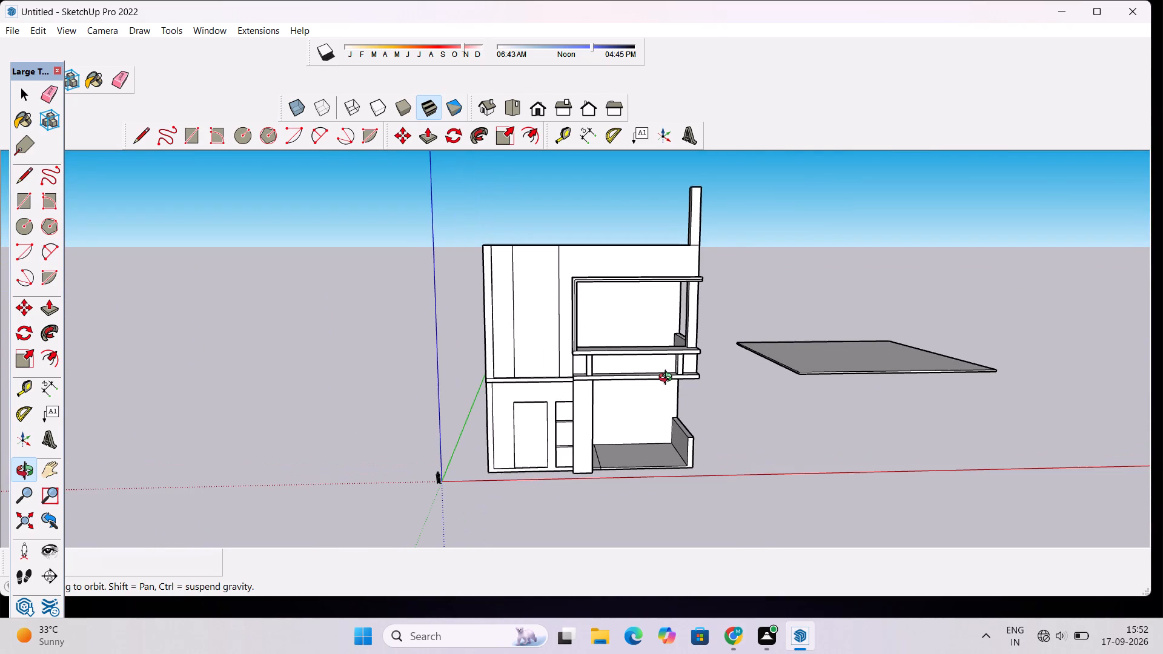
# Examine the front facade, focusing on the tall upper-floor panel beside the balcony.
pyautogui.scroll(-1, 662, 389)
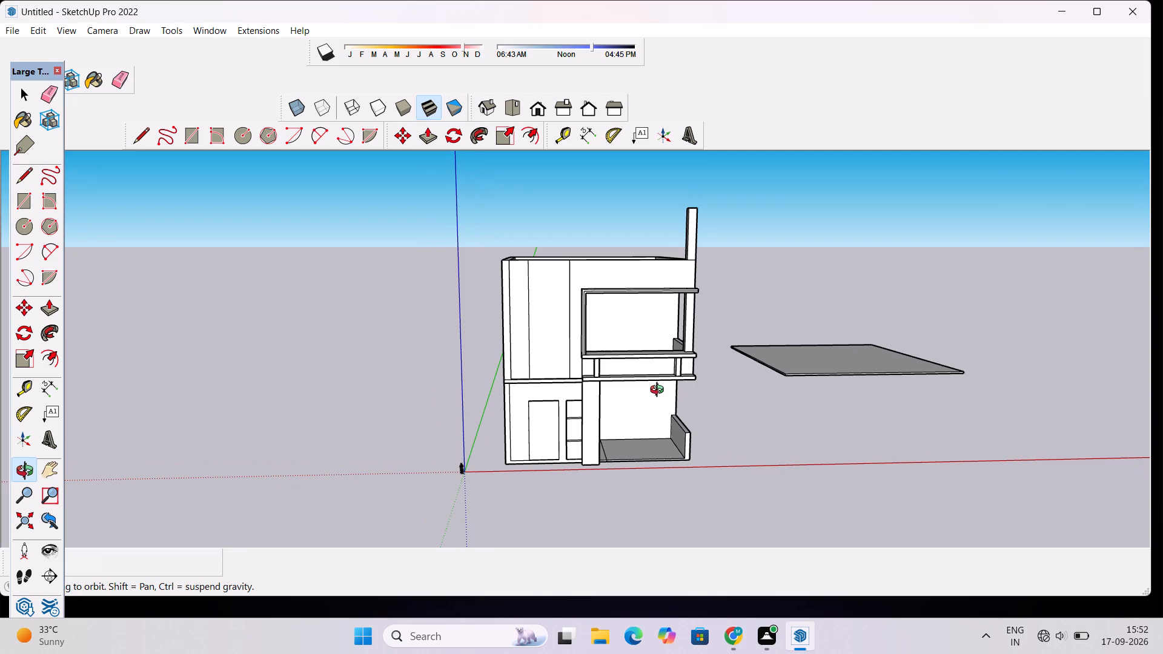
pyautogui.scroll(1, 536, 463)
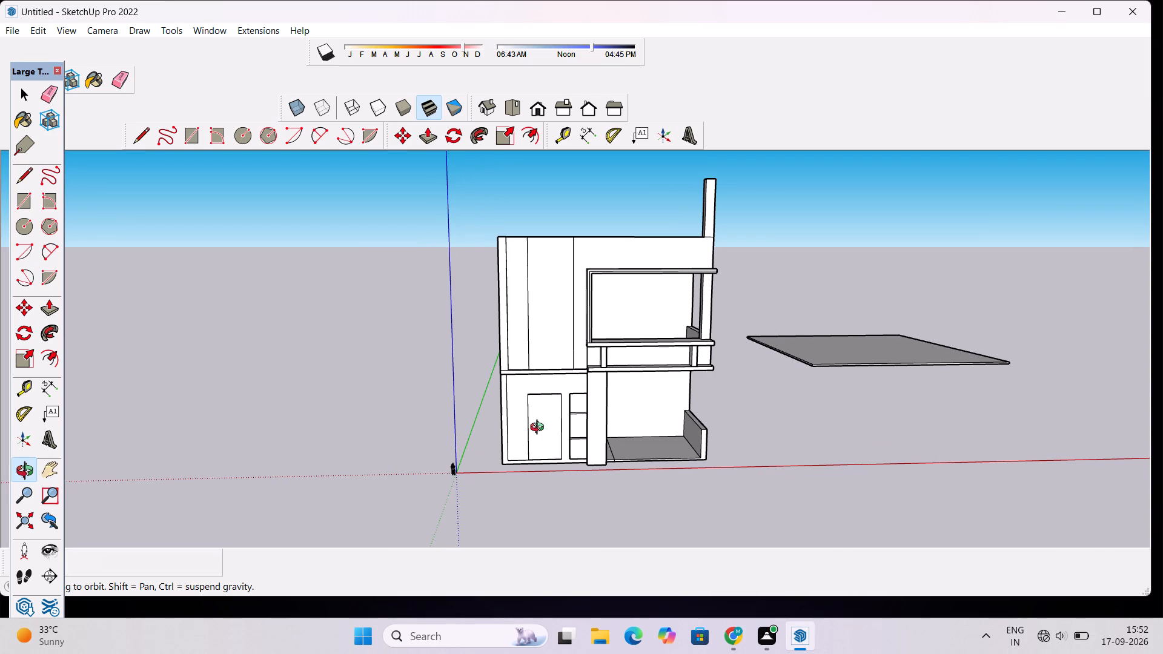
pyautogui.scroll(2, 540, 429)
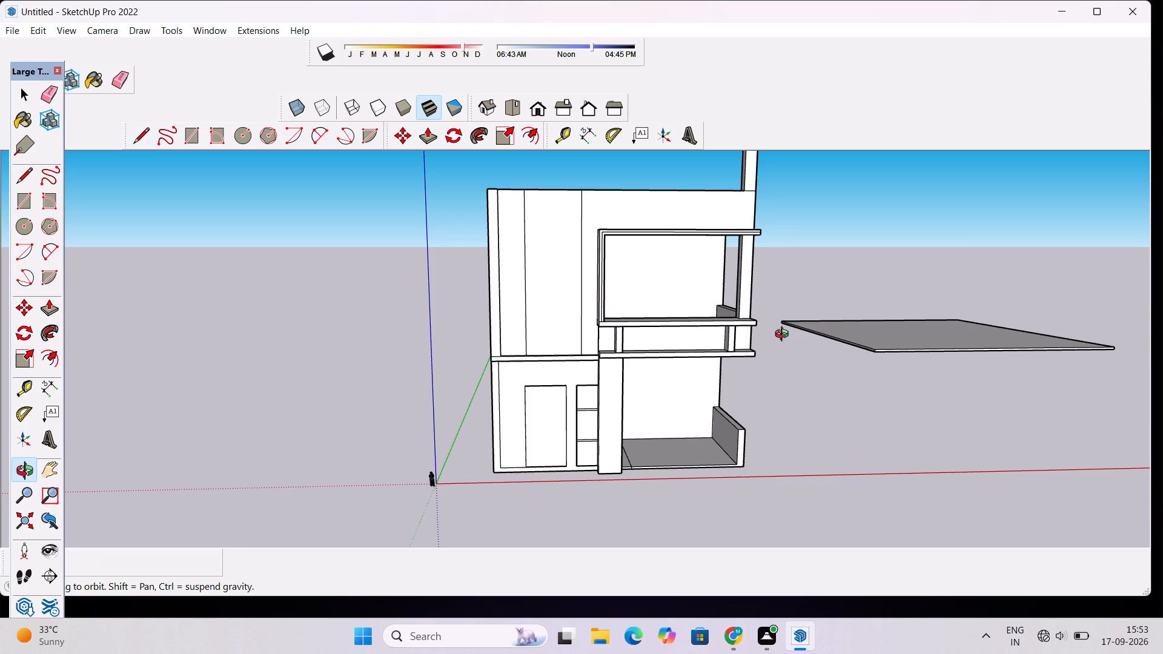
pyautogui.scroll(7, 526, 371)
pyautogui.scroll(-8, 551, 377)
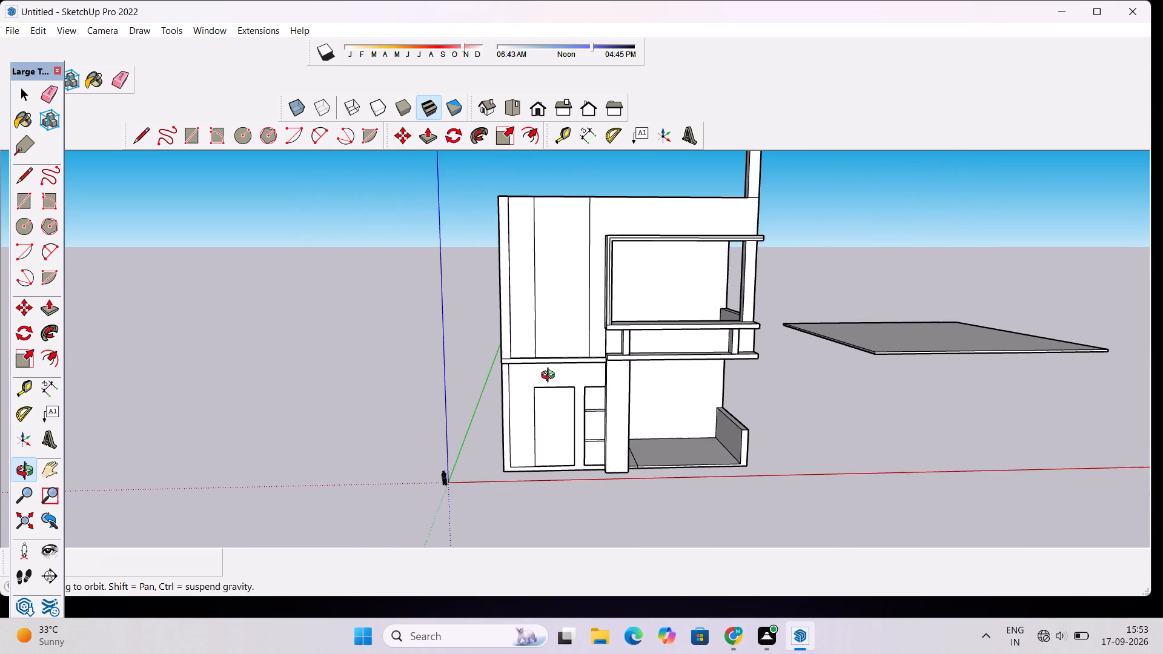
pyautogui.keyDown('shift'); pyautogui.moveTo(577, 359); pyautogui.dragTo(567, 411); pyautogui.keyUp('shift')
pyautogui.scroll(3, 575, 368)
pyautogui.keyDown('shift'); pyautogui.moveTo(588, 344); pyautogui.dragTo(580, 432); pyautogui.keyUp('shift')
pyautogui.keyDown('shift'); pyautogui.moveTo(573, 429); pyautogui.dragTo(575, 397); pyautogui.keyUp('shift')
pyautogui.scroll(3, 575, 402)
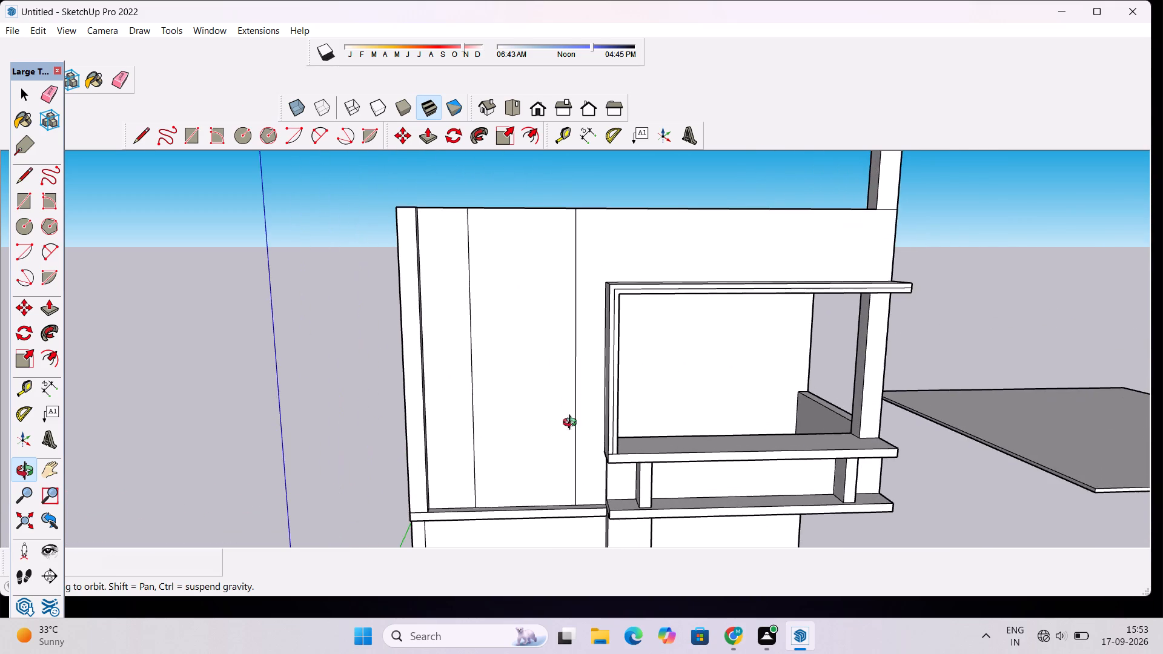
pyautogui.keyDown('shift'); pyautogui.moveTo(569, 445); pyautogui.dragTo(568, 405); pyautogui.keyUp('shift')
pyautogui.keyDown('shift'); pyautogui.moveTo(544, 451); pyautogui.dragTo(551, 444); pyautogui.keyUp('shift')
pyautogui.scroll(1, 510, 434)
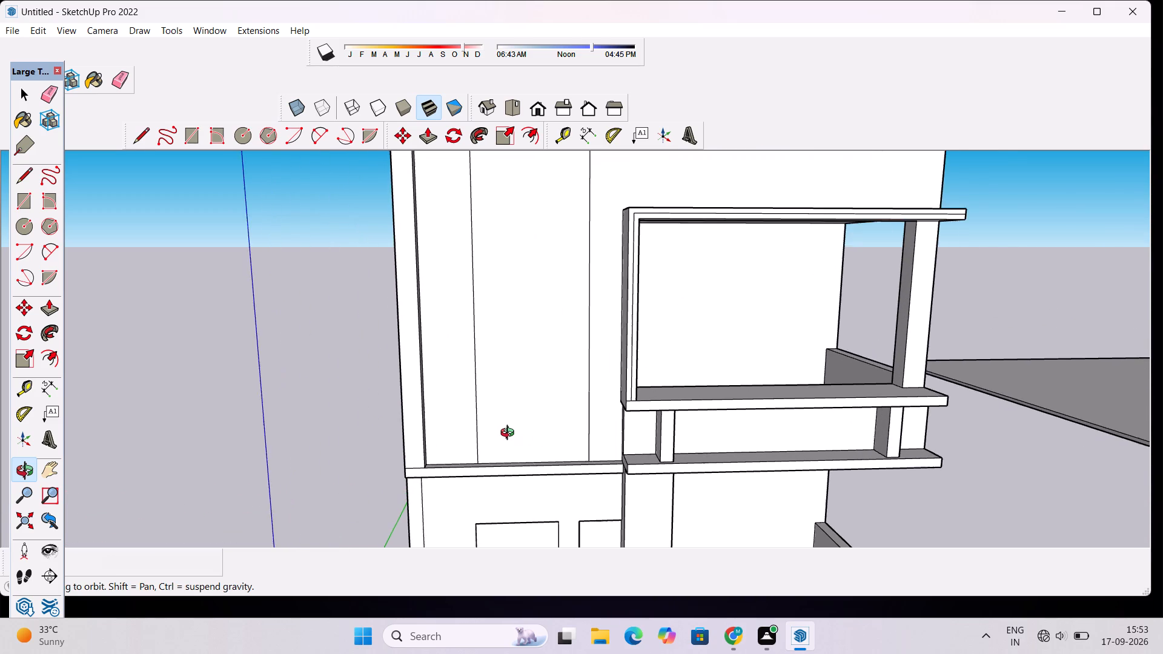
pyautogui.scroll(1, 510, 434)
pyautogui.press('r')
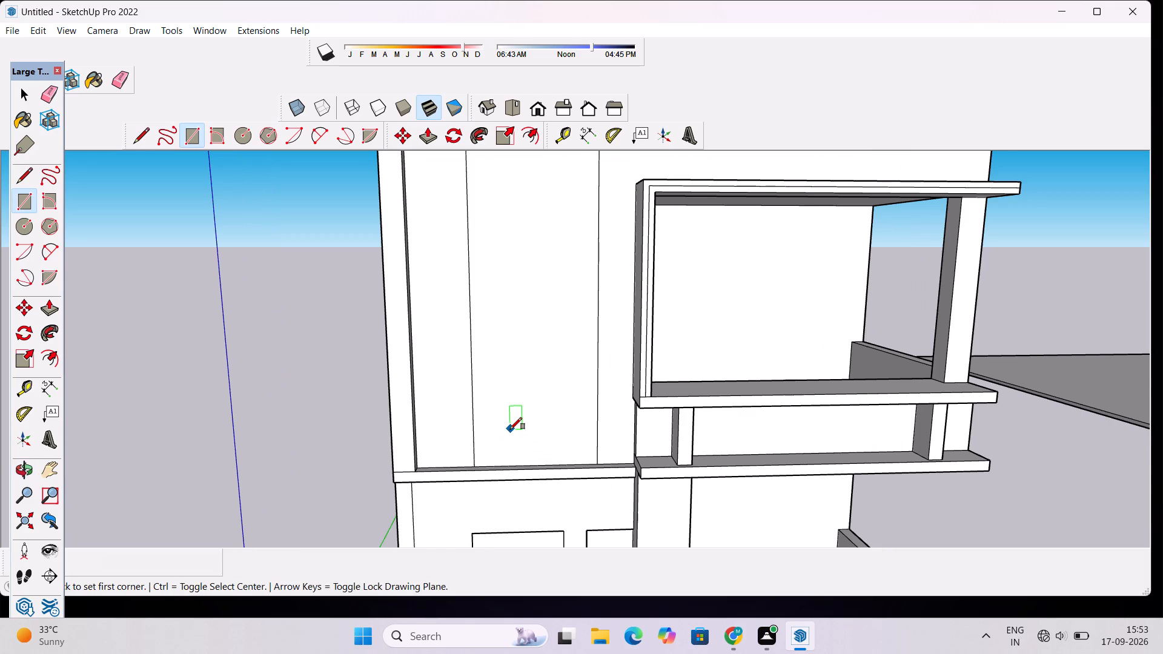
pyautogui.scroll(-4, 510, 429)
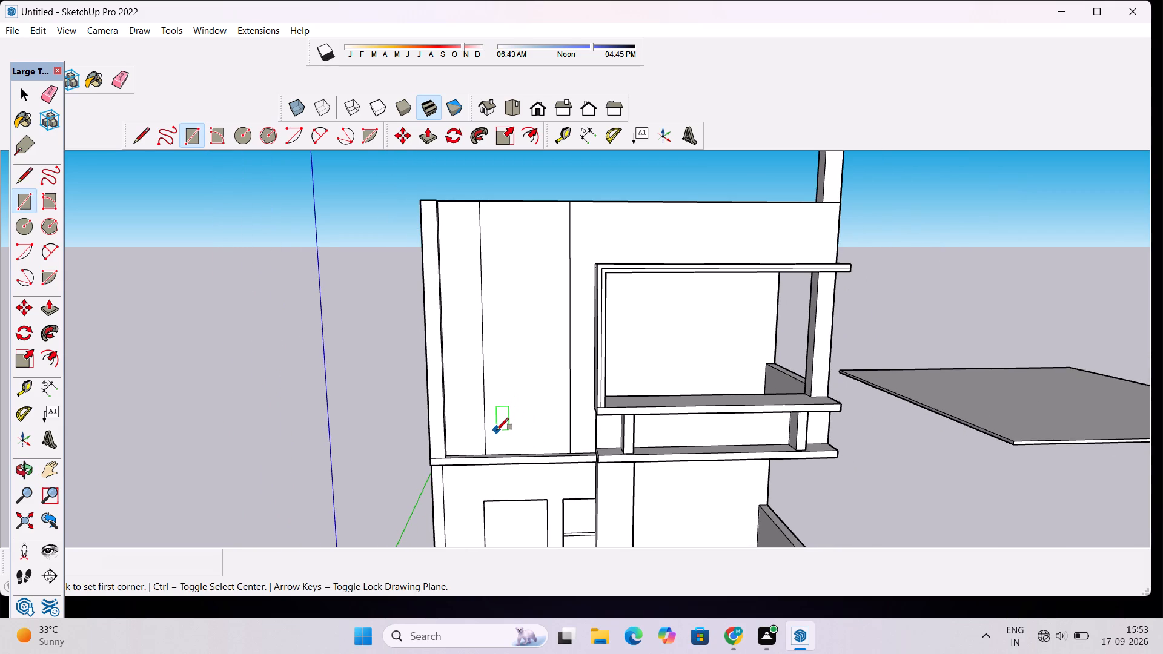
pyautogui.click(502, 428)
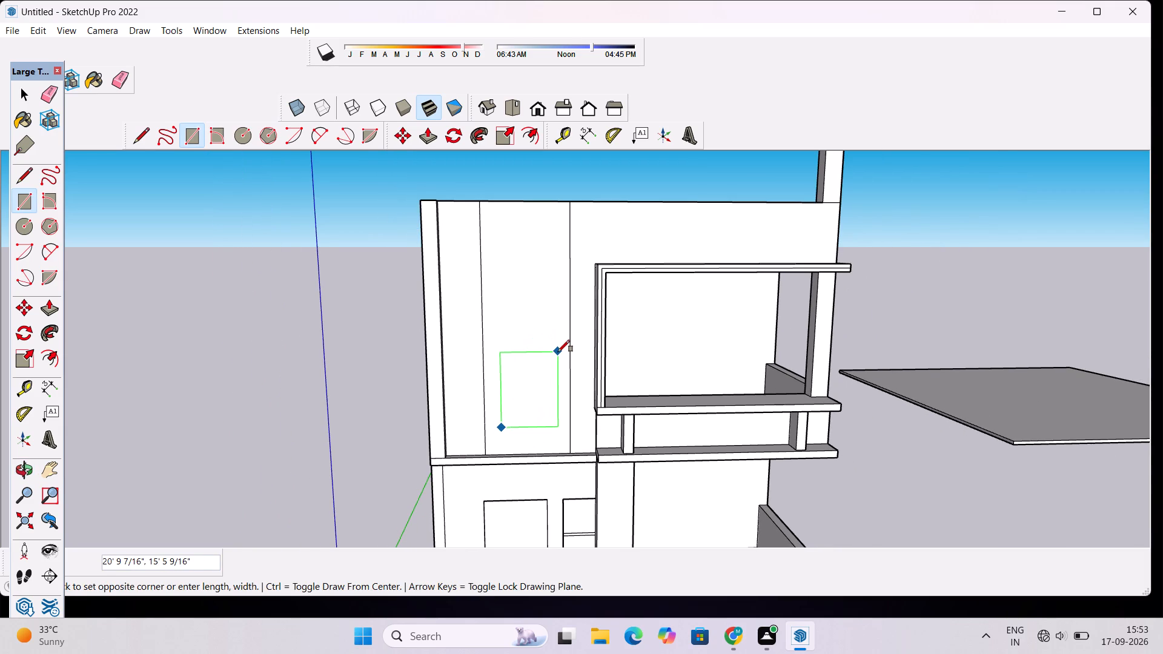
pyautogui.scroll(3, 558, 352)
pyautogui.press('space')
# Draw a window rectangle about 16' wide and 22' high inside the tall upper-floor panel beside the balcony.
pyautogui.write('r')
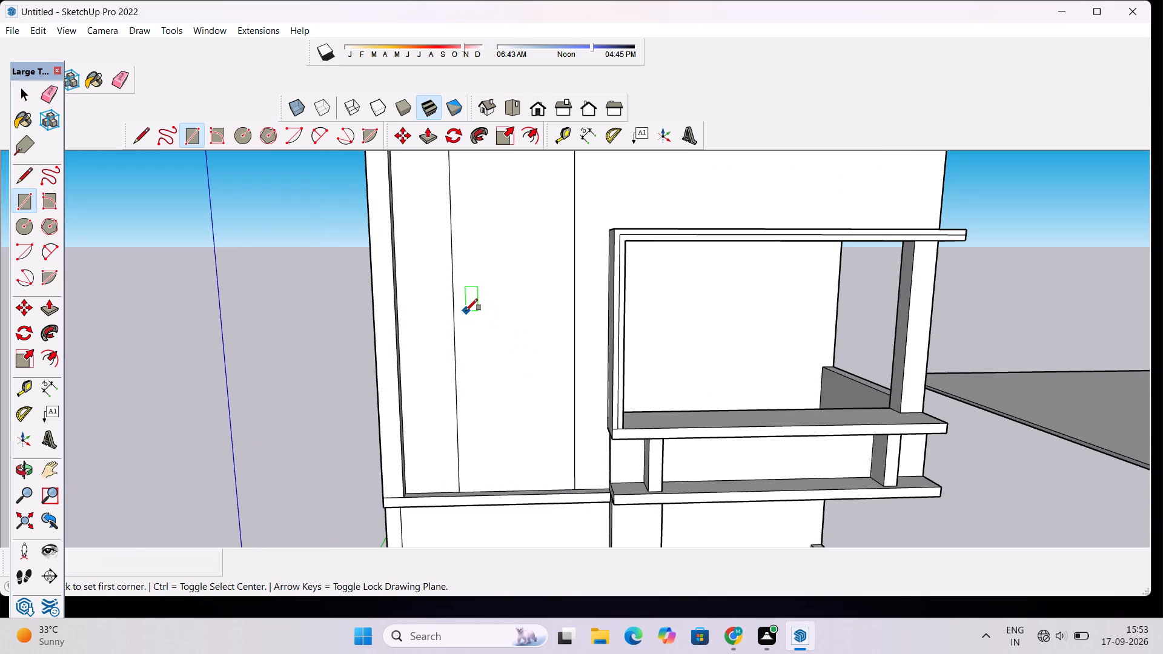
pyautogui.click(474, 323)
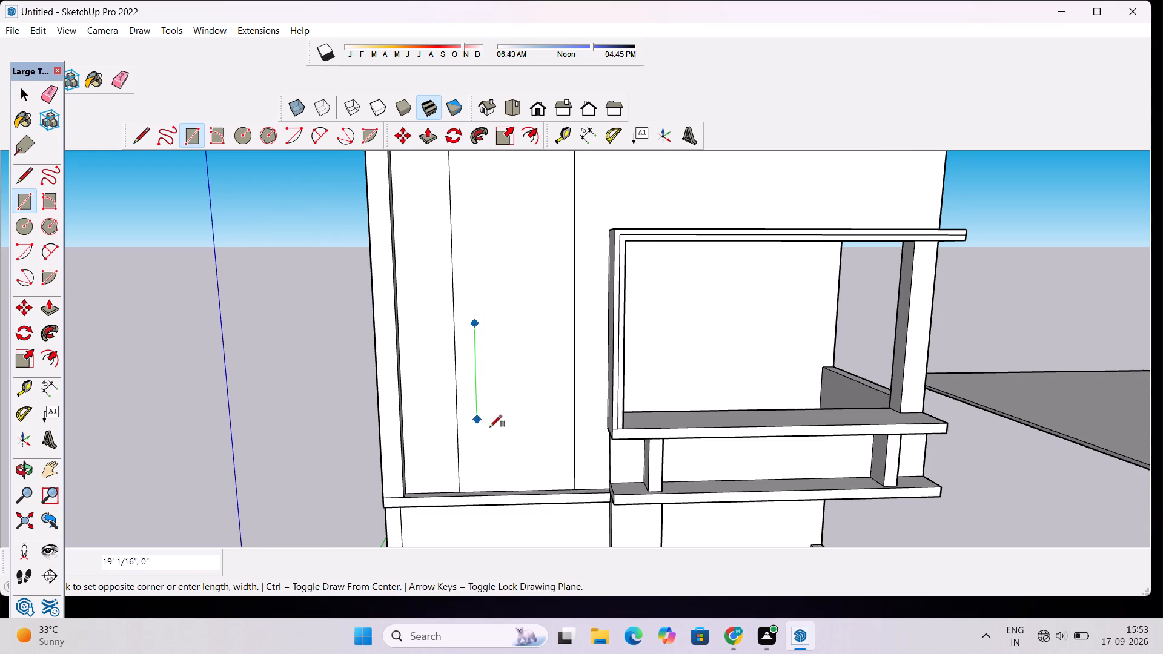
pyautogui.click(558, 432)
pyautogui.scroll(2, 558, 432)
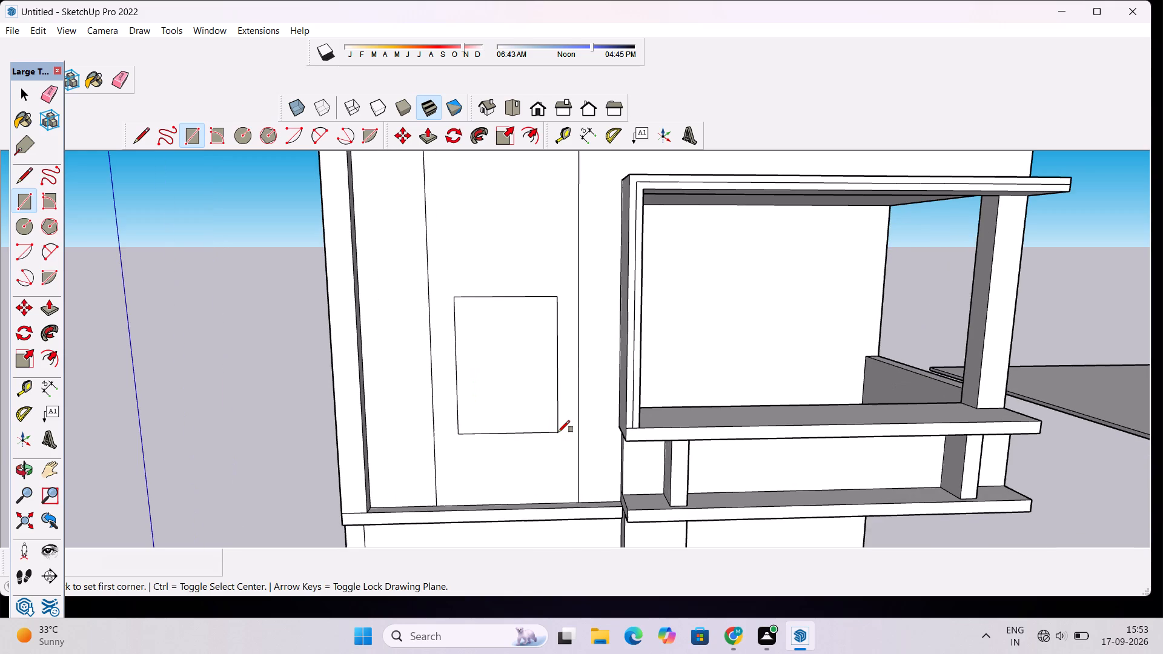
pyautogui.press('space')
# Offset the window rectangle's edges inward by about 1' 8" to form a frame outline.
pyautogui.write('r of')
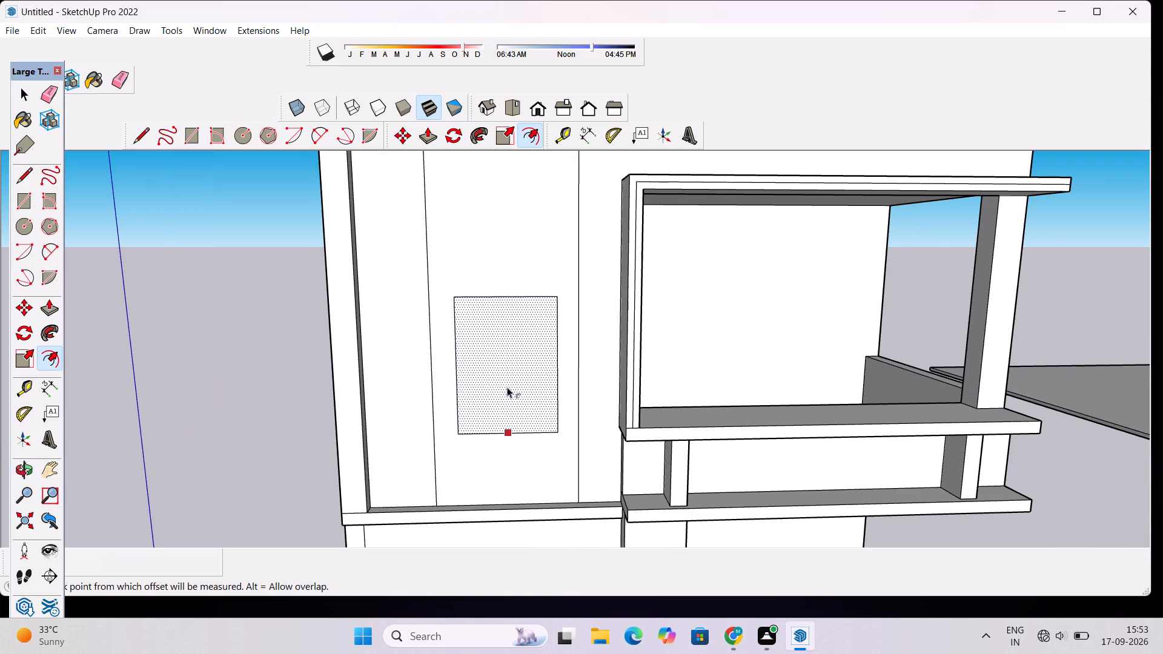
pyautogui.click(509, 312)
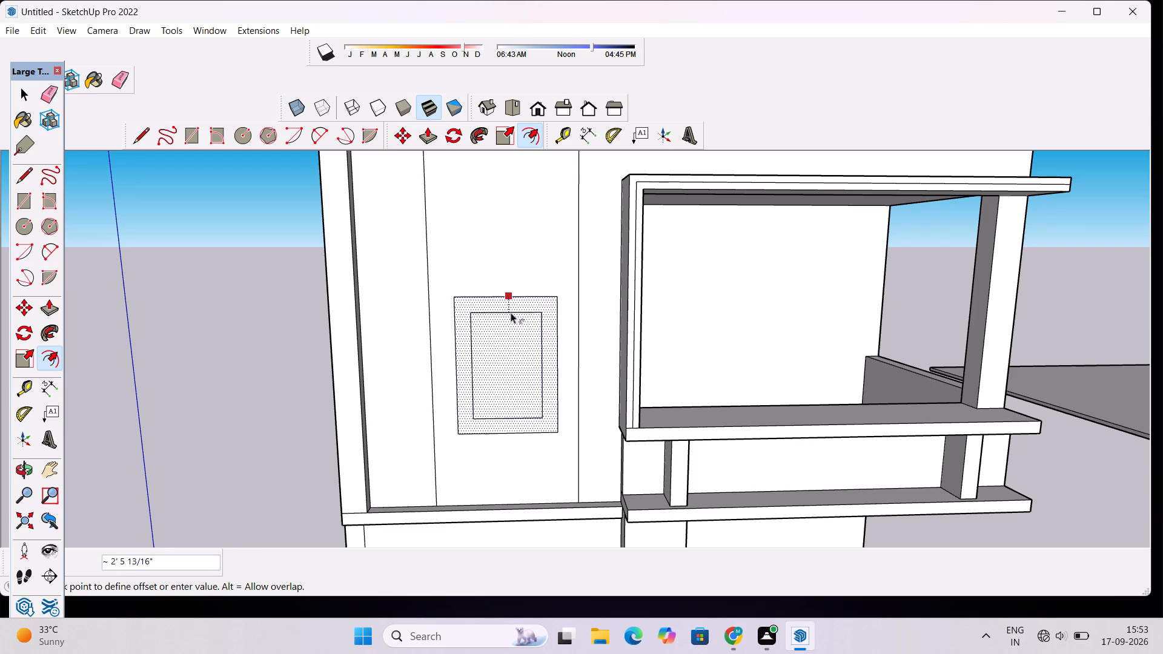
pyautogui.scroll(5, 511, 312)
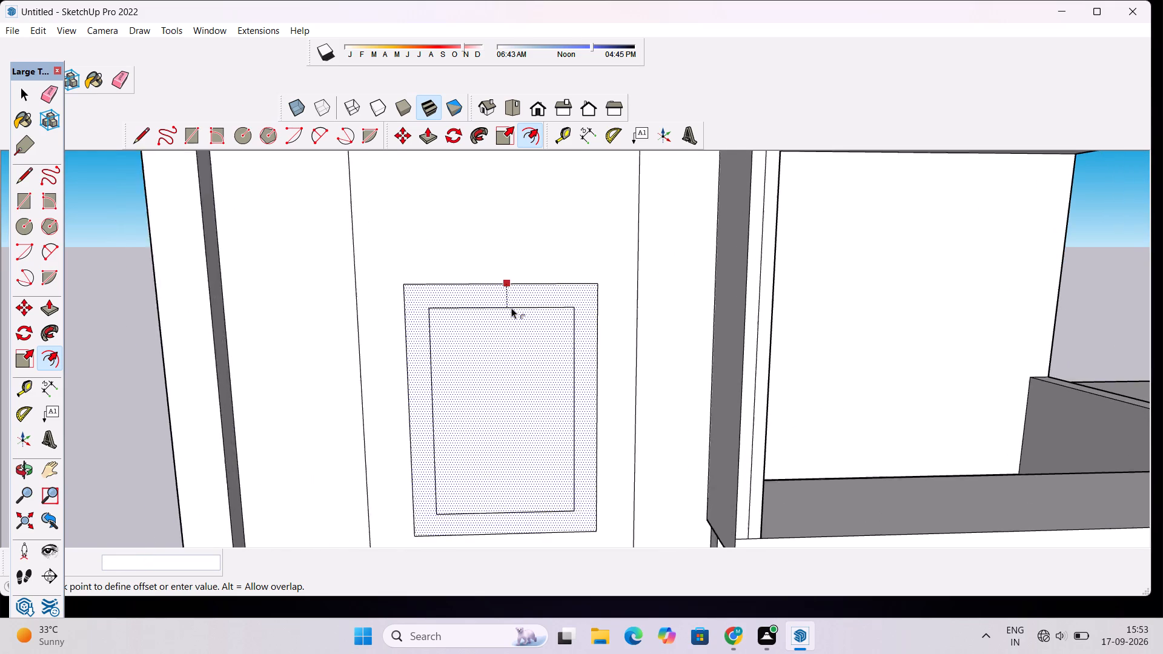
pyautogui.scroll(2, 511, 308)
pyautogui.click(511, 304)
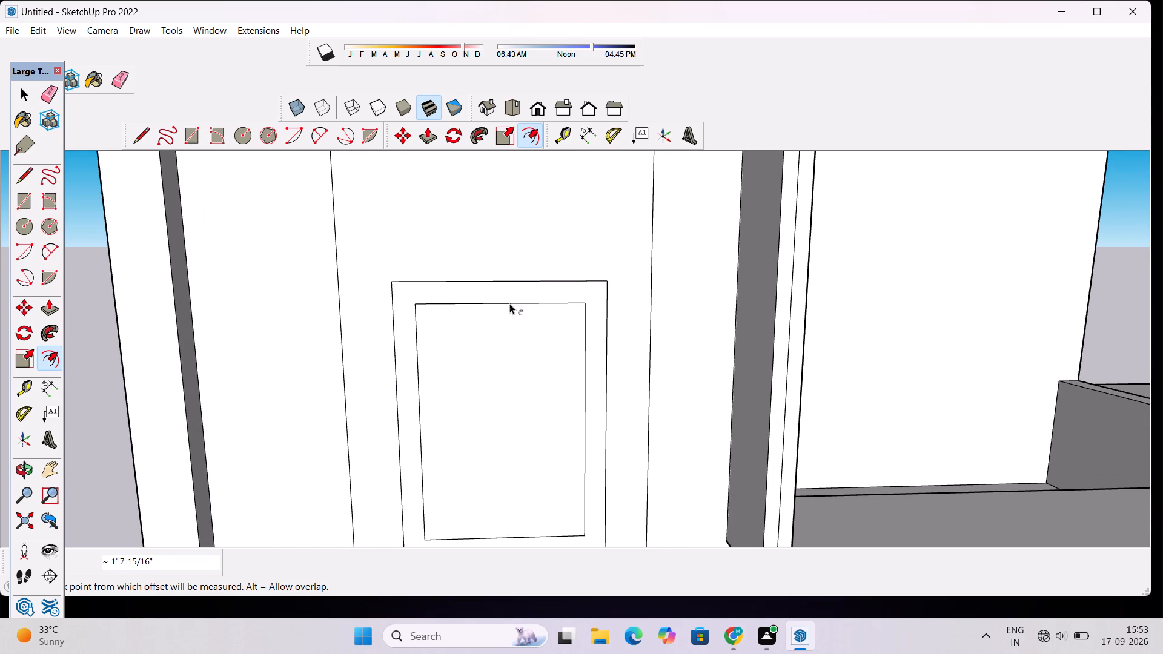
pyautogui.scroll(-13, 298, 329)
pyautogui.scroll(2, 833, 282)
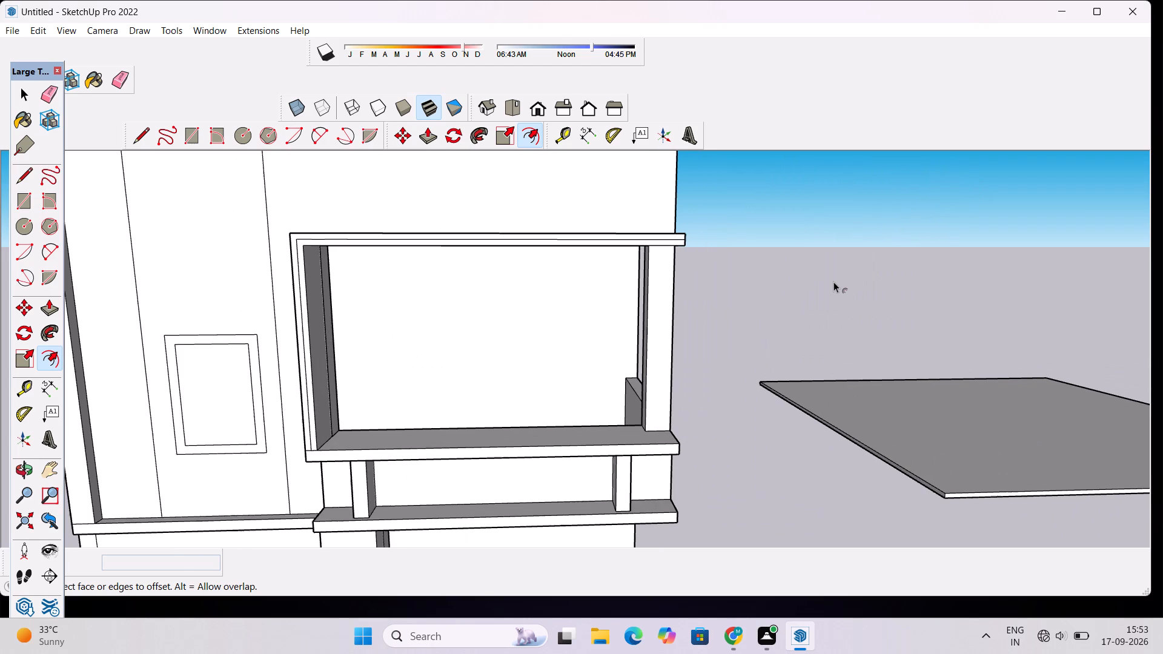
pyautogui.press('space')
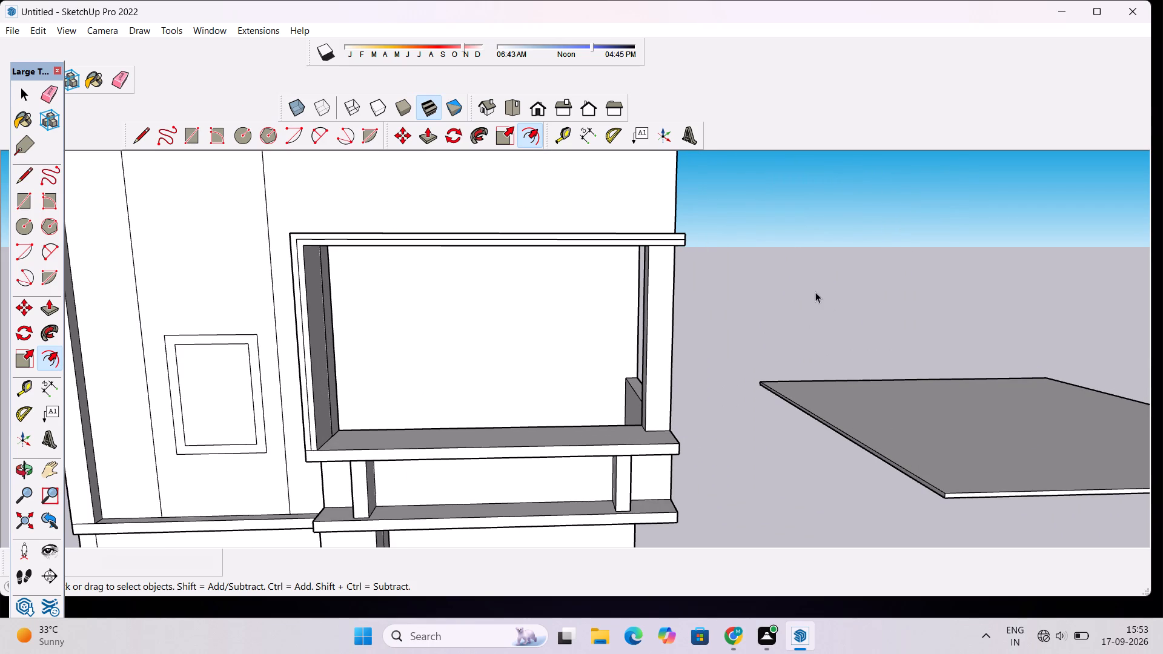
# Examine the whole front facade with the framed window outline from farther away and different angles.
pyautogui.press('o')
pyautogui.keyDown('shift'); pyautogui.moveTo(748, 319); pyautogui.dragTo(695, 349); pyautogui.keyUp('shift')
pyautogui.scroll(-8, 674, 343)
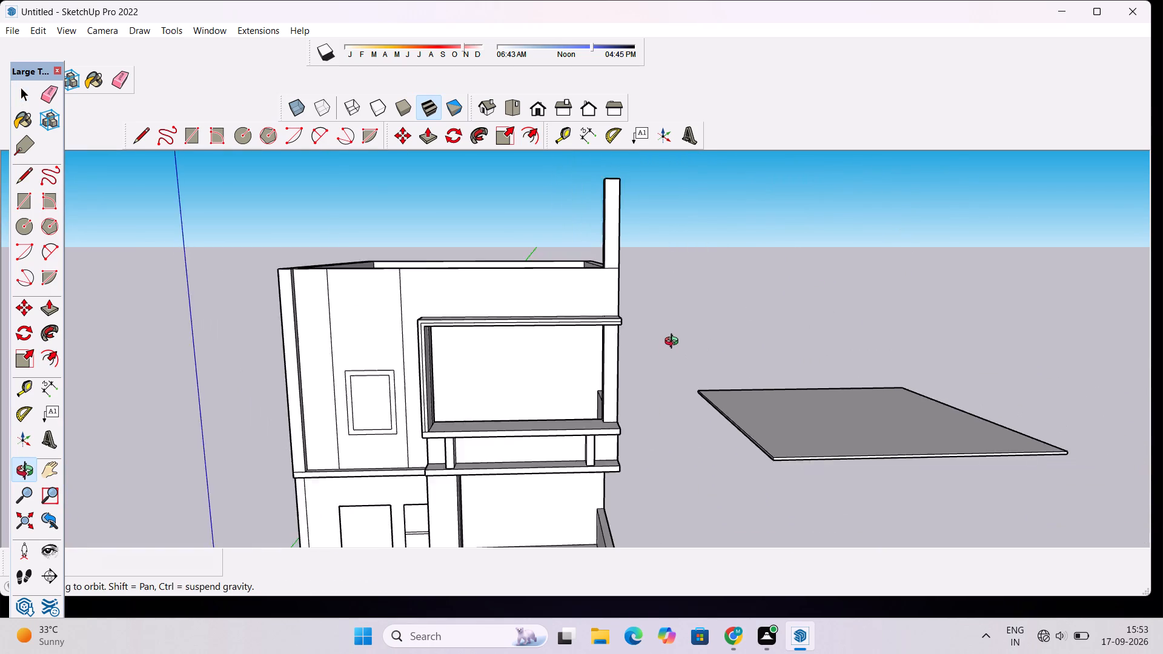
pyautogui.scroll(-2, 674, 343)
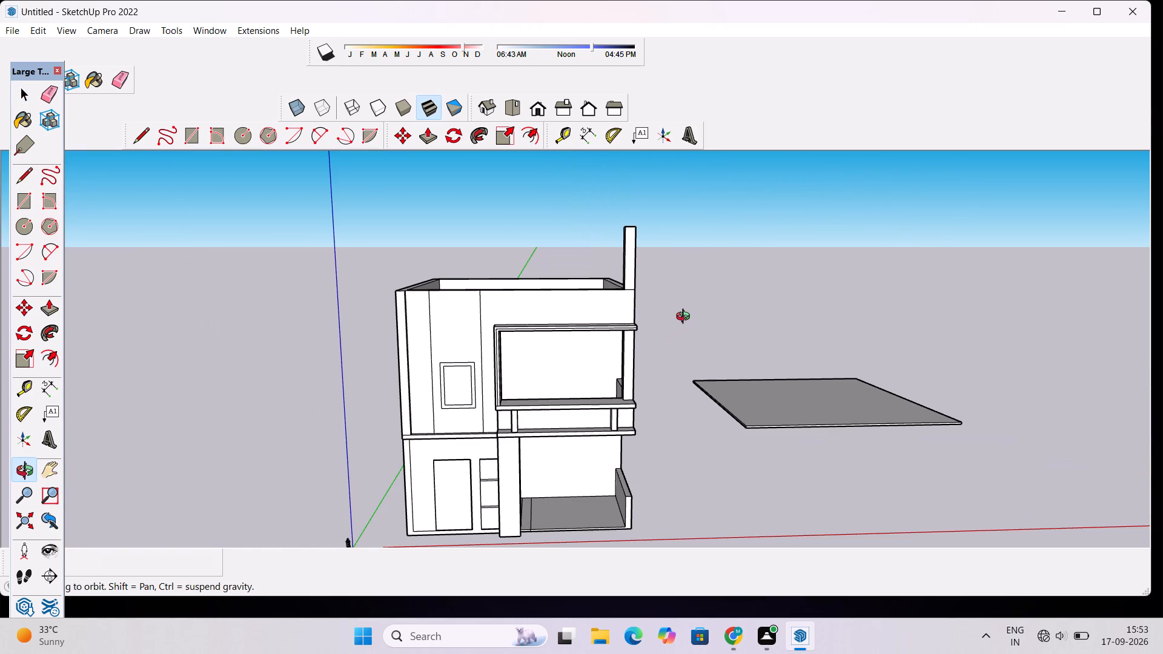
pyautogui.scroll(-4, 675, 327)
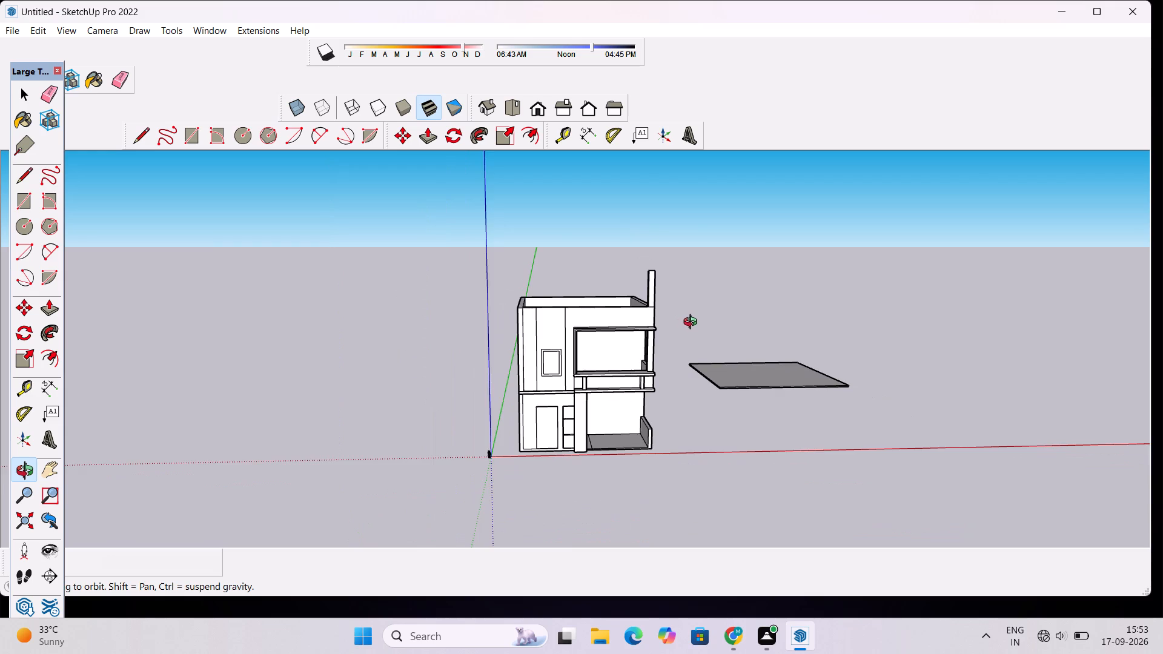
pyautogui.scroll(2, 693, 323)
pyautogui.moveTo(817, 323); pyautogui.dragTo(677, 368)
pyautogui.scroll(-3, 678, 346)
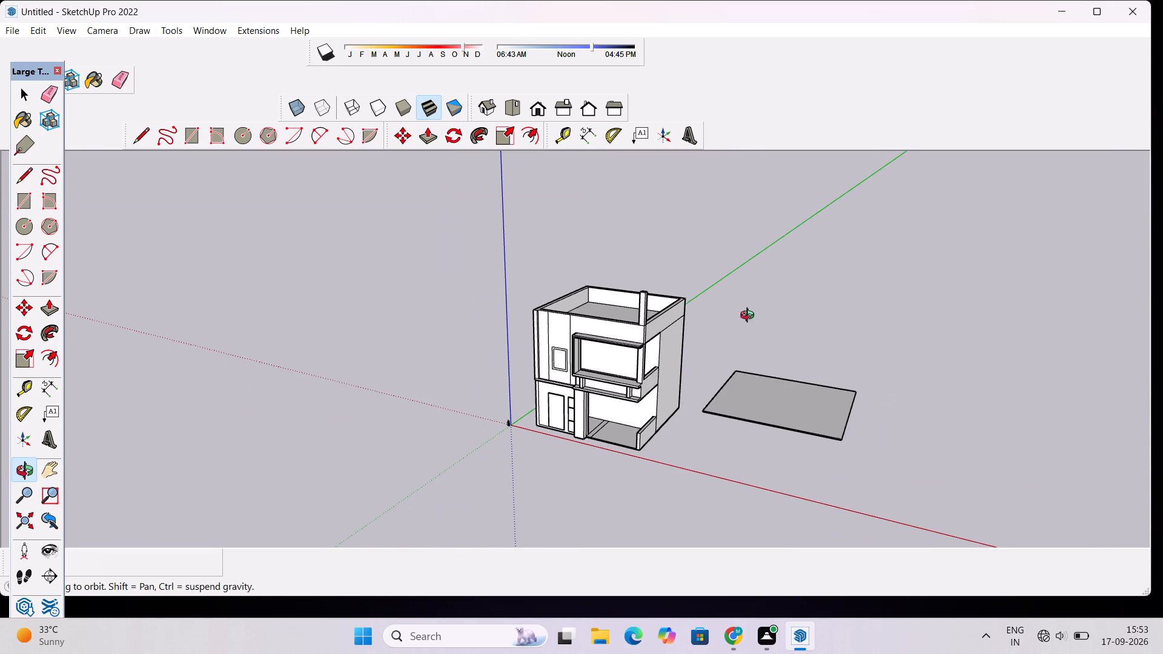
pyautogui.moveTo(662, 350); pyautogui.dragTo(774, 342)
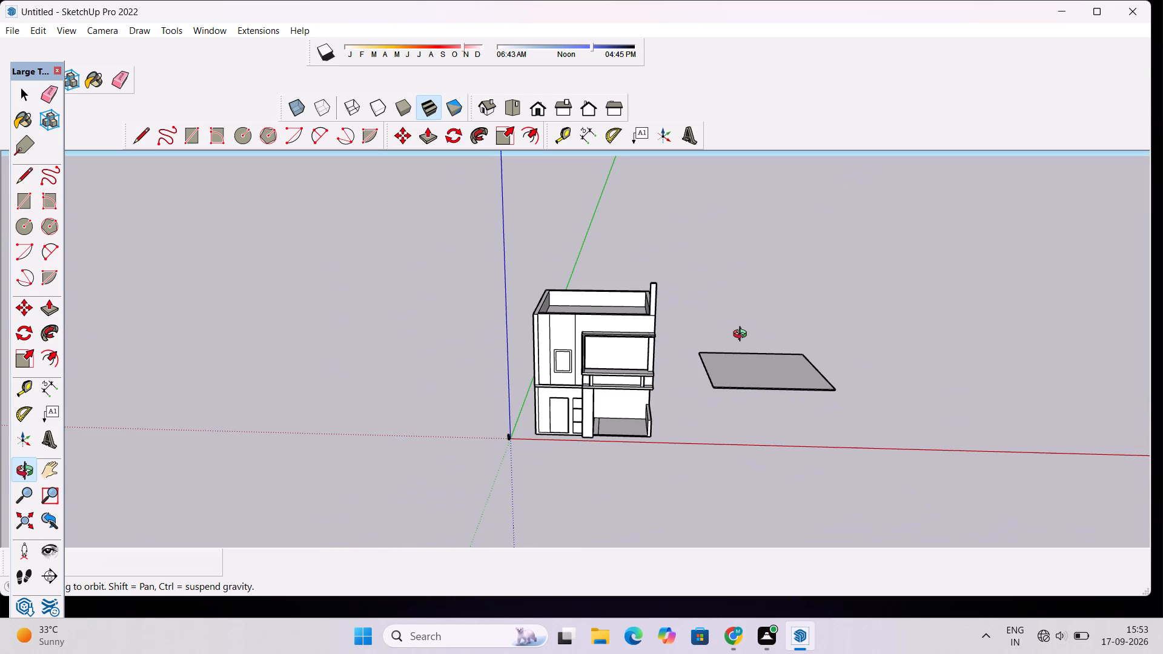
pyautogui.scroll(-7, 749, 326)
pyautogui.scroll(6, 677, 372)
pyautogui.scroll(8, 701, 276)
pyautogui.scroll(-4, 671, 319)
# Examine the house's blank side wall and the balcony, pillar and ground-floor porch from above.
pyautogui.moveTo(627, 386); pyautogui.dragTo(946, 389)
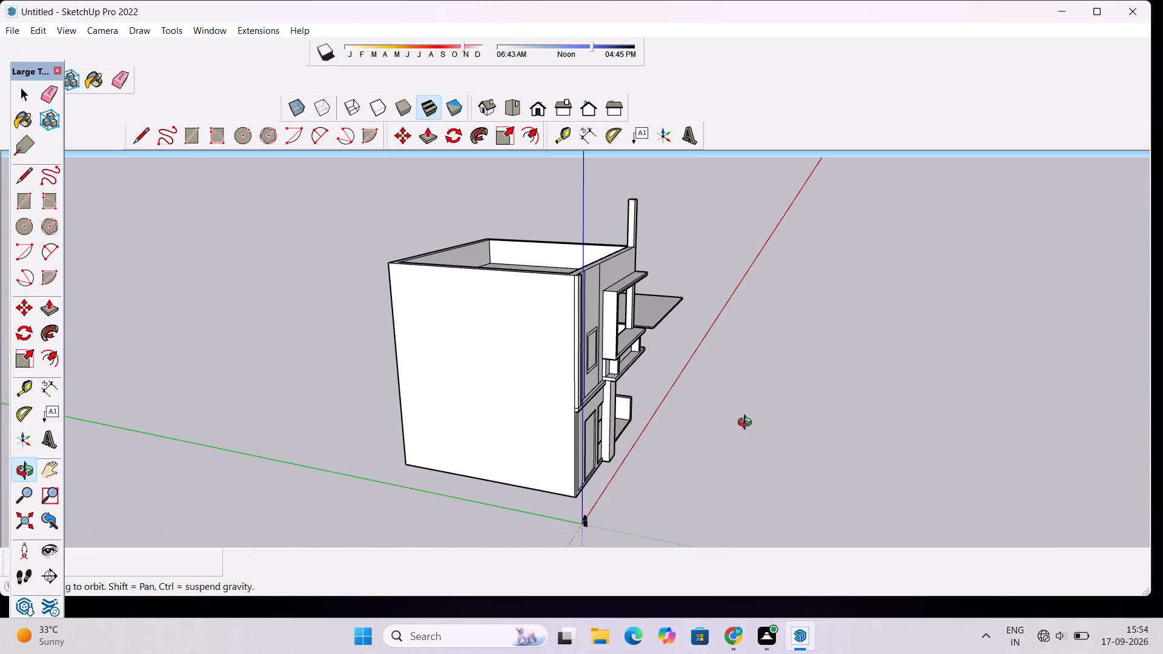
pyautogui.scroll(4, 725, 428)
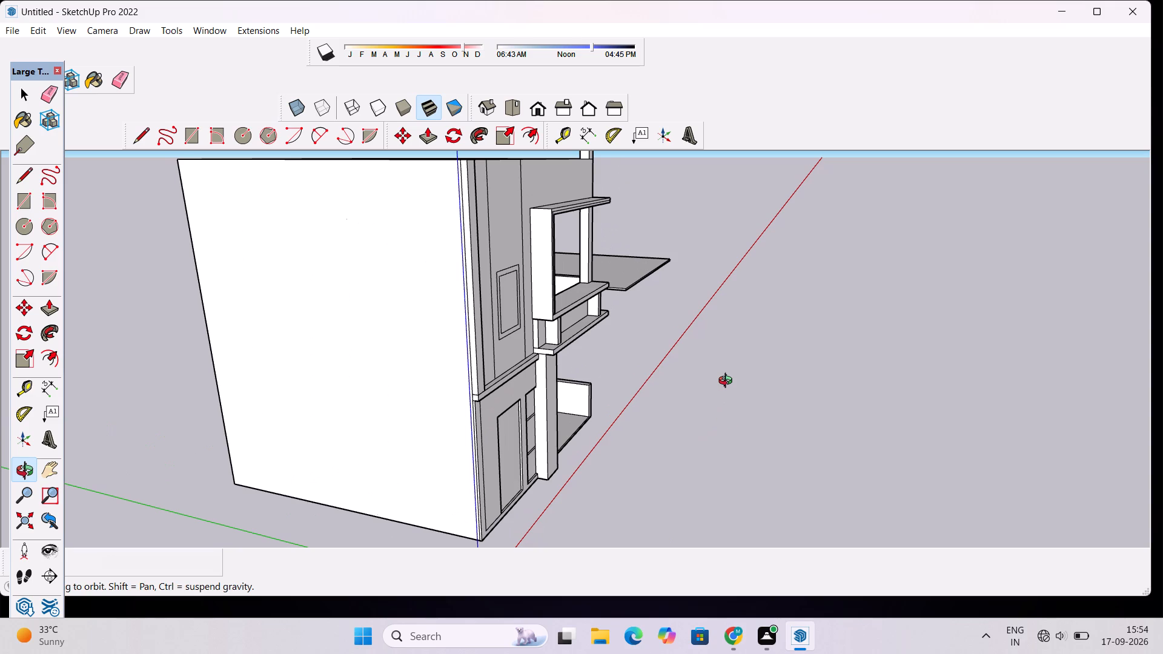
pyautogui.scroll(-4, 728, 382)
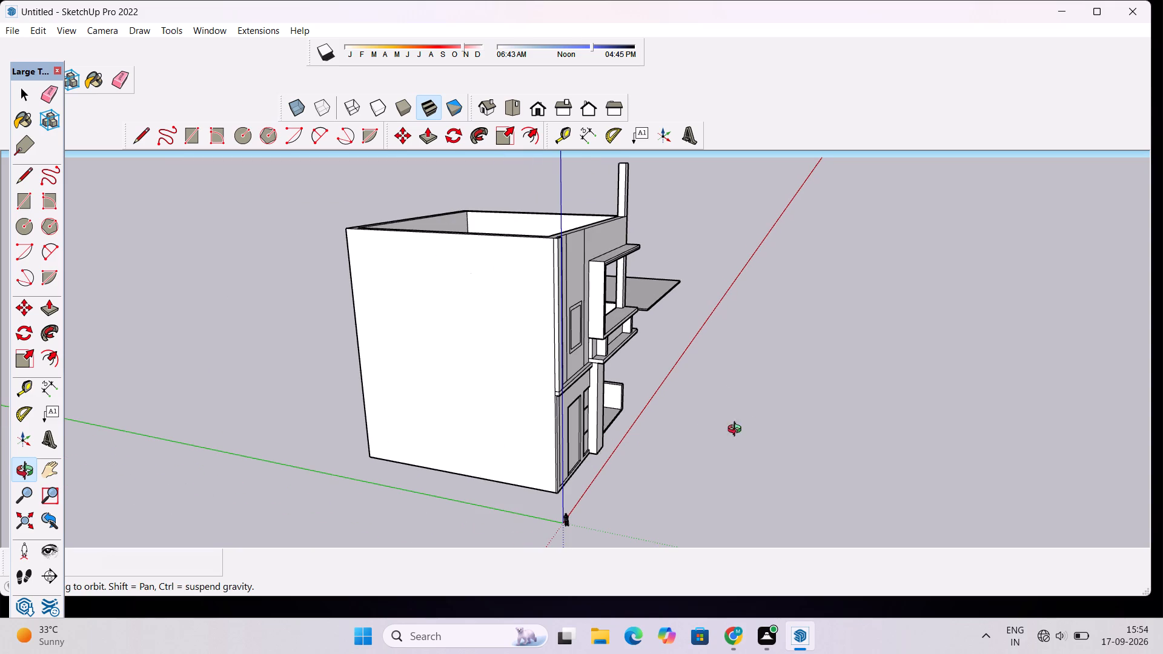
pyautogui.moveTo(760, 424); pyautogui.dragTo(581, 474)
pyautogui.scroll(5, 746, 362)
pyautogui.moveTo(796, 405); pyautogui.dragTo(555, 497)
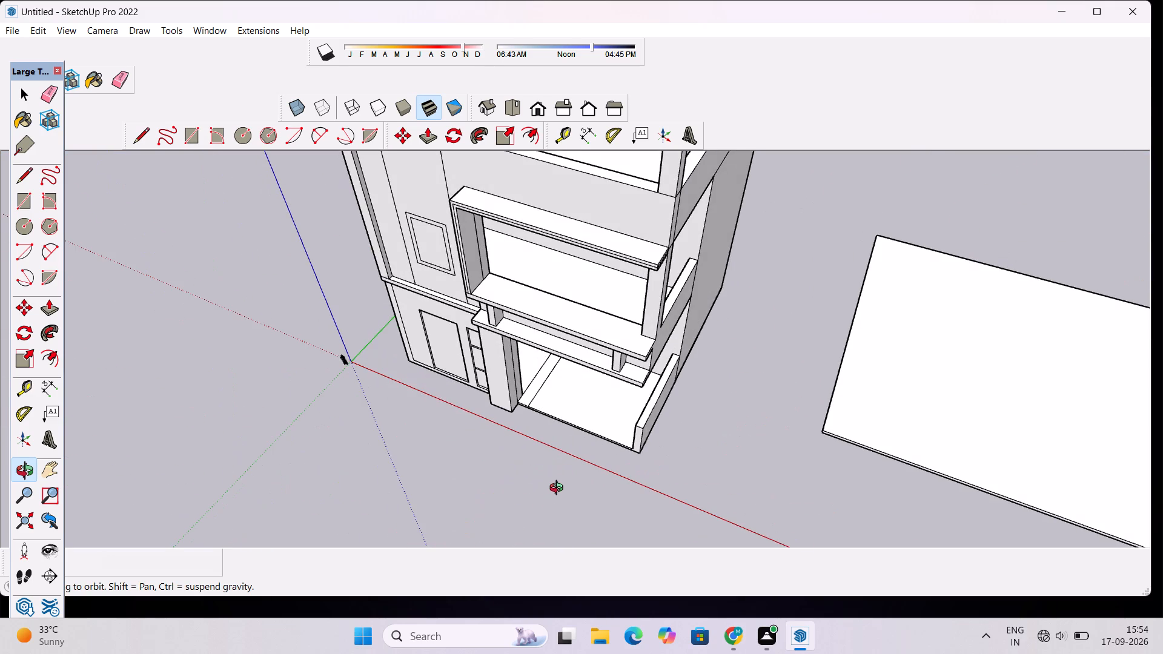
# Examine the front facade's balcony, canopy, corner pillar and porch from several angles and distances.
pyautogui.scroll(-3, 525, 514)
pyautogui.scroll(4, 603, 343)
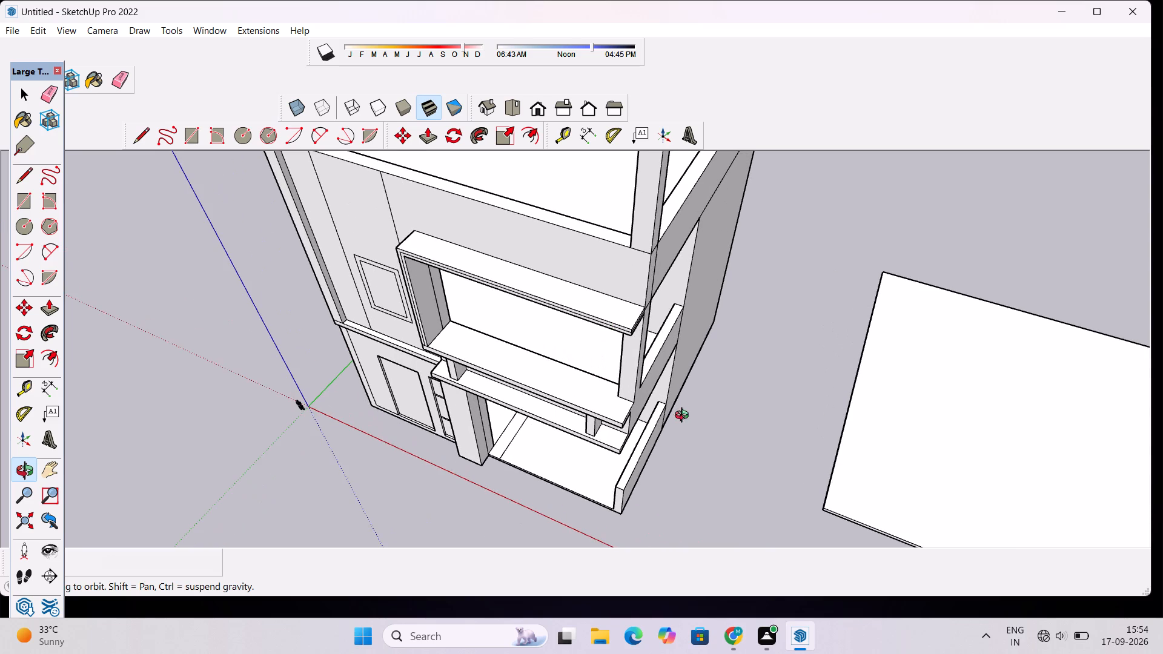
pyautogui.scroll(-4, 567, 469)
pyautogui.moveTo(567, 469); pyautogui.dragTo(758, 452)
pyautogui.scroll(3, 710, 431)
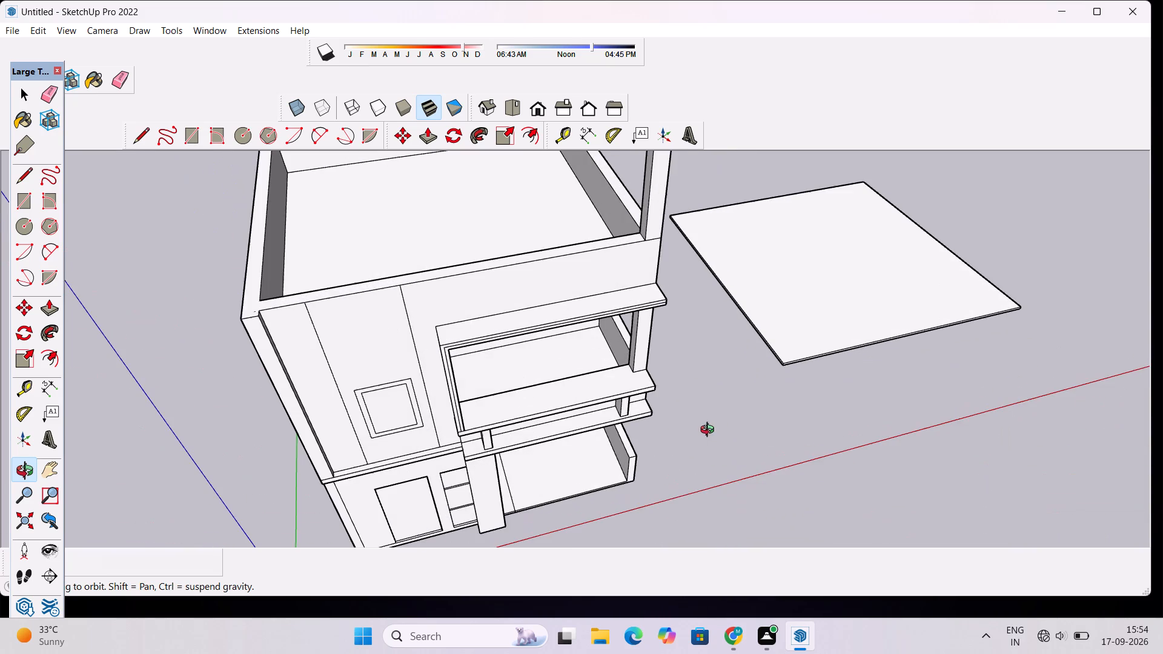
pyautogui.moveTo(695, 451); pyautogui.dragTo(680, 406)
pyautogui.scroll(-3, 680, 405)
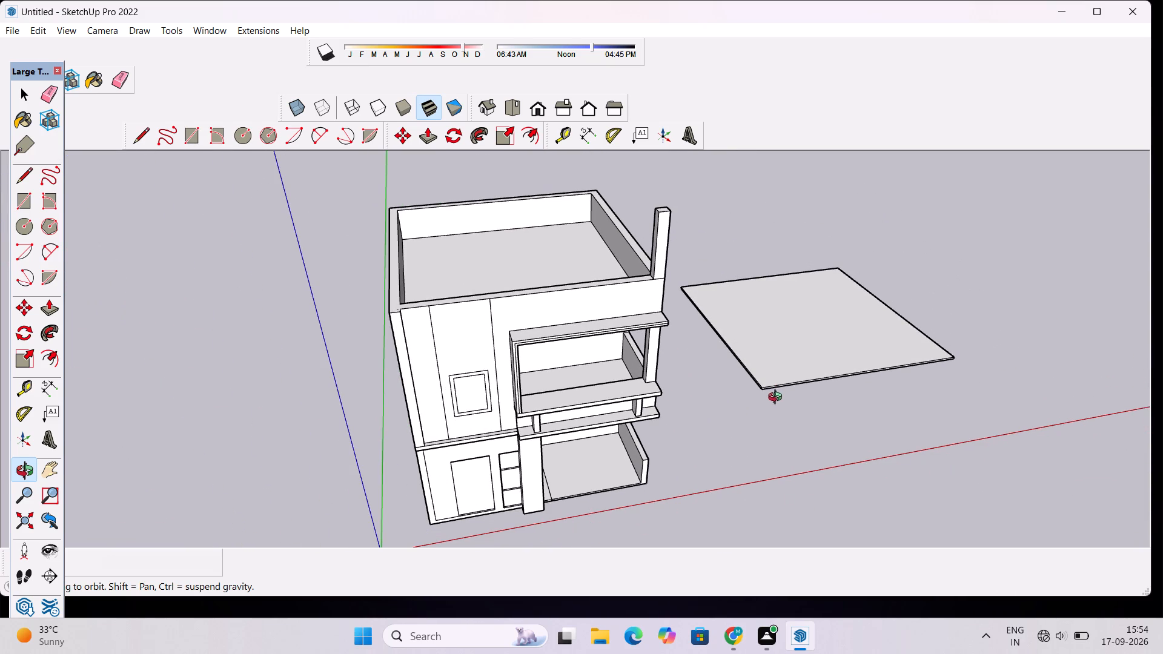
pyautogui.scroll(5, 619, 405)
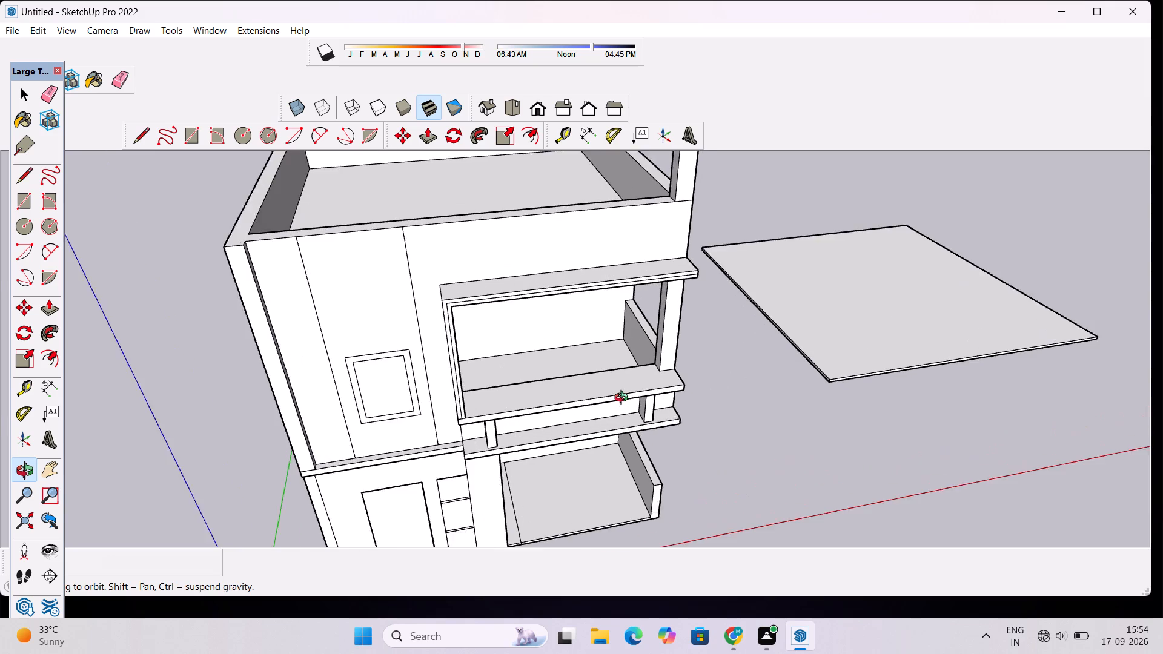
pyautogui.scroll(2, 624, 399)
pyautogui.moveTo(611, 406); pyautogui.dragTo(672, 409)
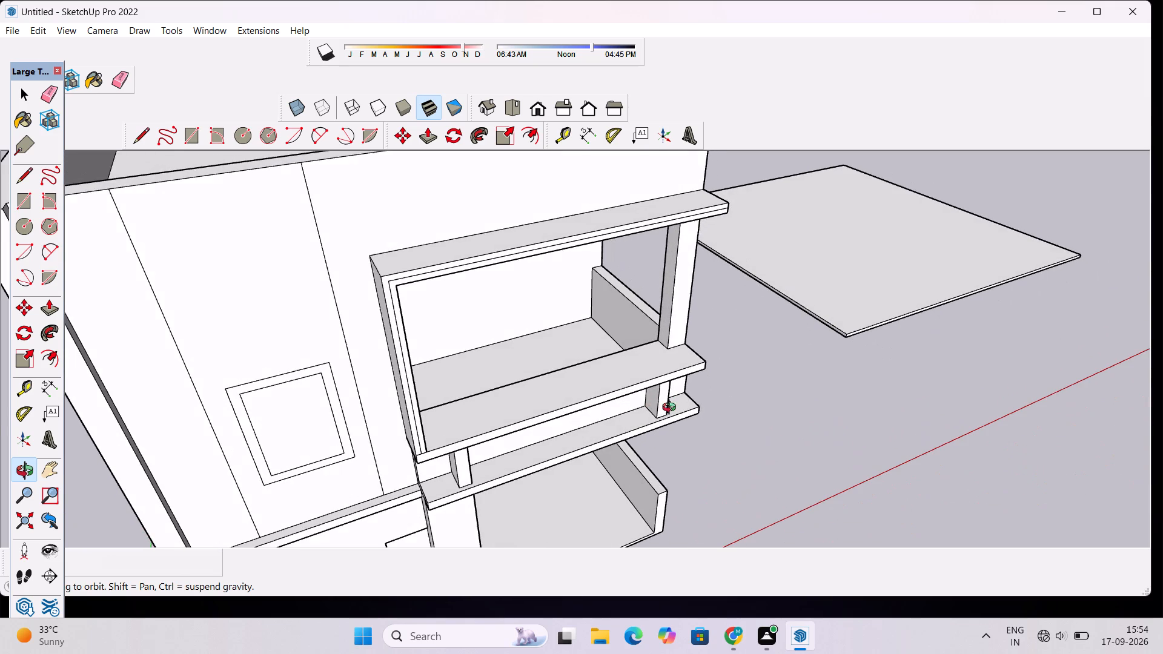
pyautogui.moveTo(718, 436); pyautogui.dragTo(678, 418)
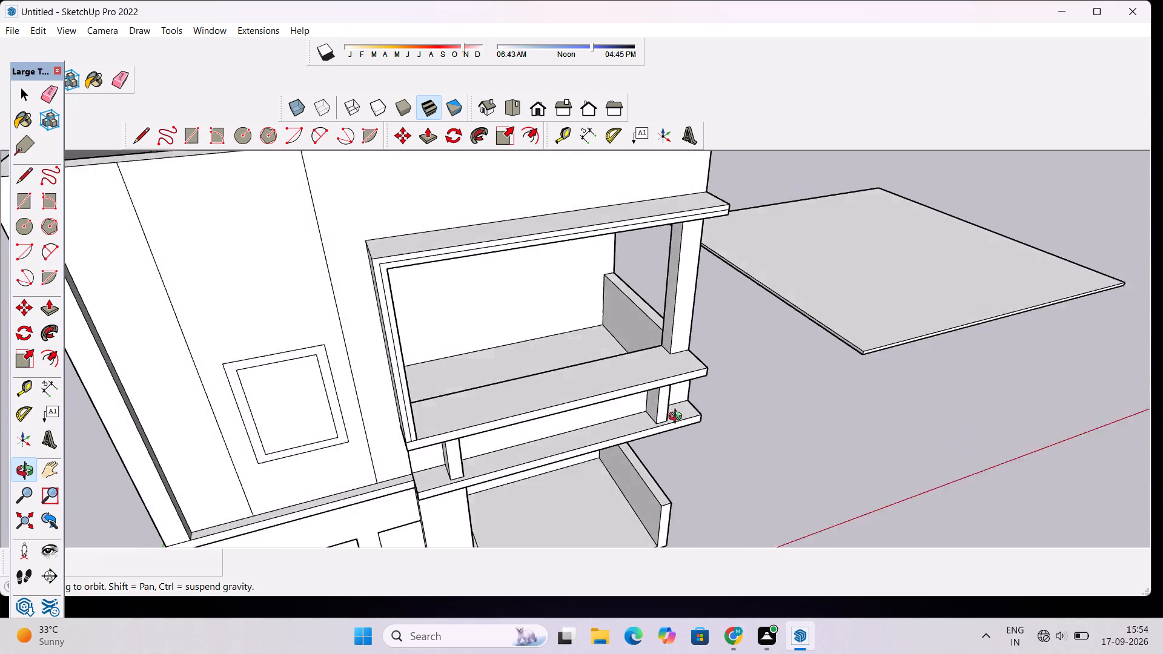
pyautogui.moveTo(678, 418); pyautogui.dragTo(637, 373)
pyautogui.keyDown('shift'); pyautogui.moveTo(674, 355); pyautogui.dragTo(701, 414); pyautogui.keyUp('shift')
pyautogui.scroll(3, 703, 417)
pyautogui.moveTo(734, 453); pyautogui.dragTo(627, 458)
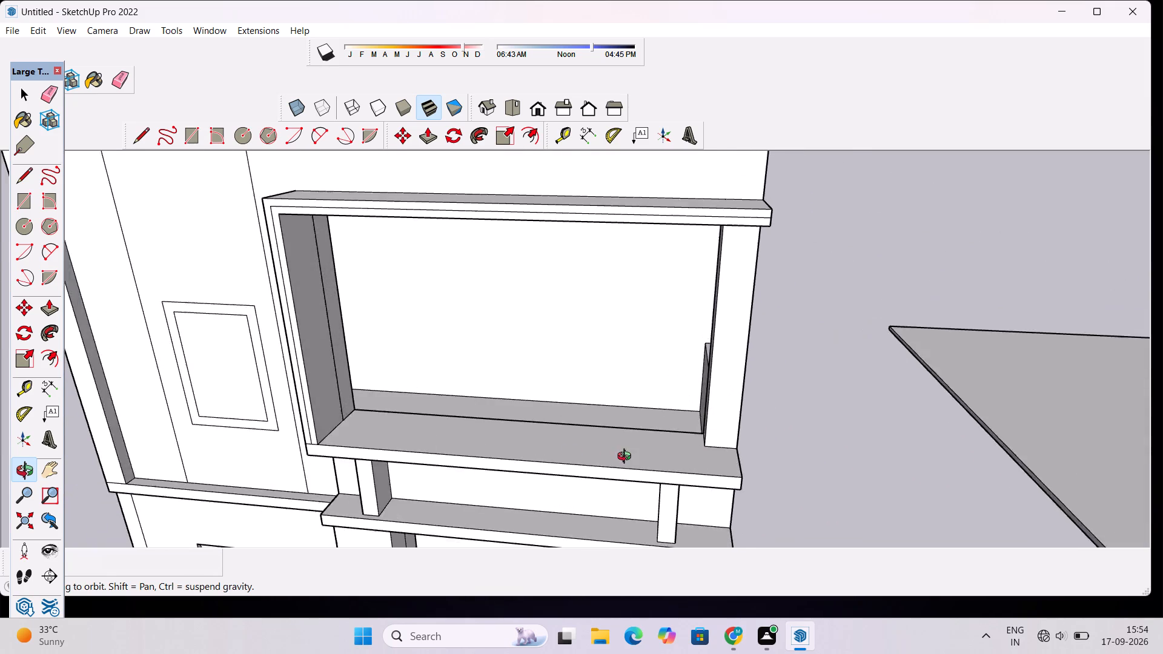
pyautogui.moveTo(627, 458); pyautogui.dragTo(567, 458)
pyautogui.scroll(-8, 638, 434)
pyautogui.moveTo(670, 461); pyautogui.dragTo(693, 528)
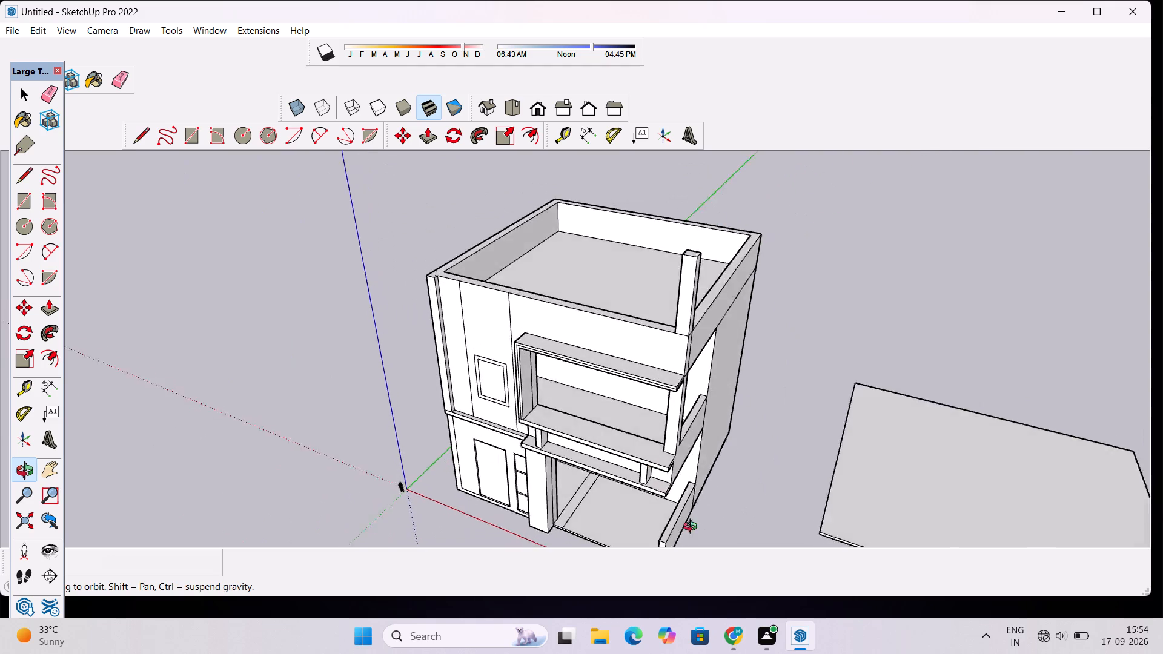
pyautogui.moveTo(693, 528); pyautogui.dragTo(781, 523)
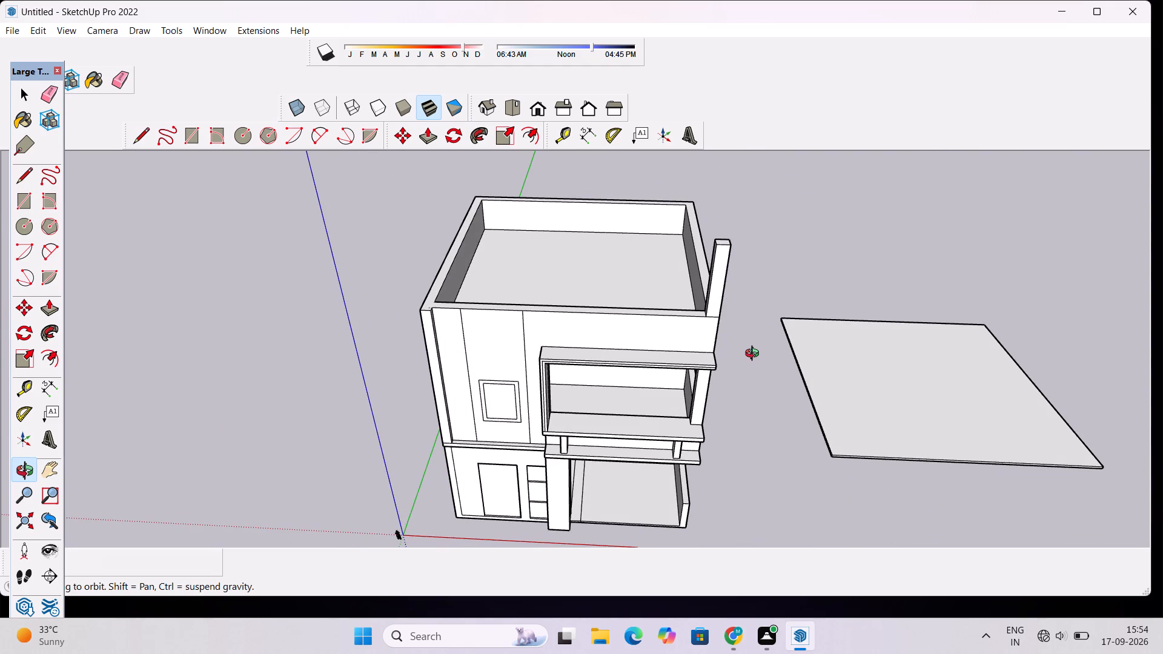
pyautogui.scroll(8, 755, 355)
pyautogui.moveTo(754, 355); pyautogui.dragTo(618, 372)
pyautogui.scroll(-4, 617, 372)
pyautogui.keyDown('shift'); pyautogui.moveTo(620, 491); pyautogui.dragTo(612, 438); pyautogui.keyUp('shift')
pyautogui.scroll(4, 561, 398)
# Pull the front face of the corner pillar's balcony-level section outward by 3' 4 1/4".
pyautogui.keyDown('shift'); pyautogui.moveTo(571, 389); pyautogui.dragTo(586, 418); pyautogui.keyUp('shift')
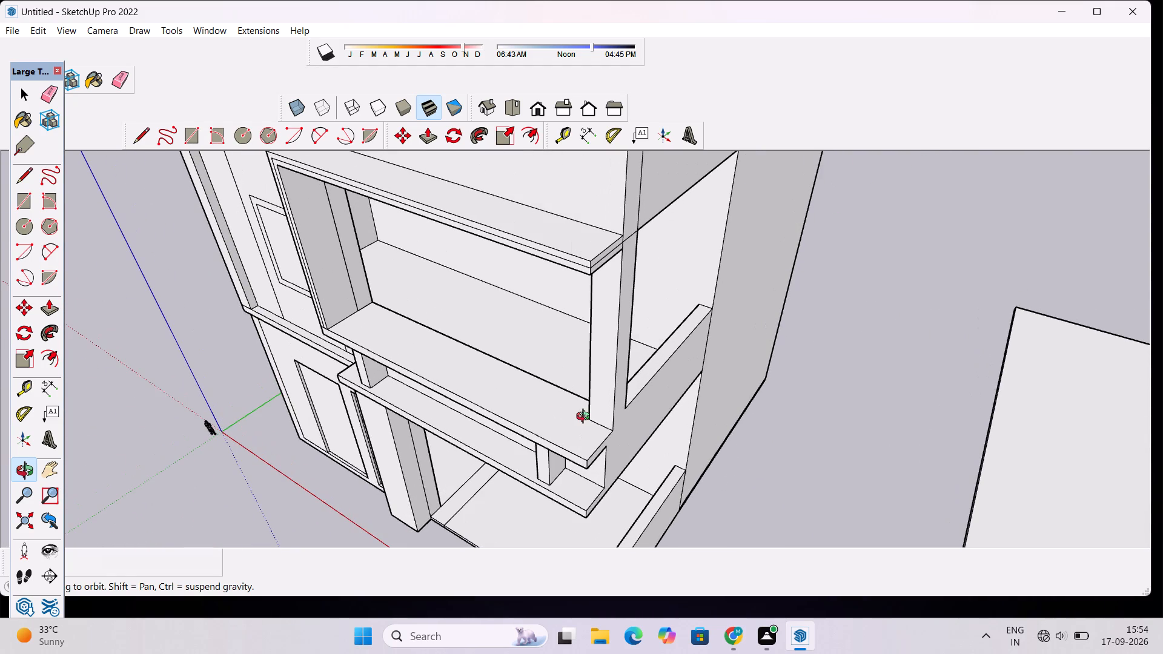
pyautogui.scroll(3, 586, 418)
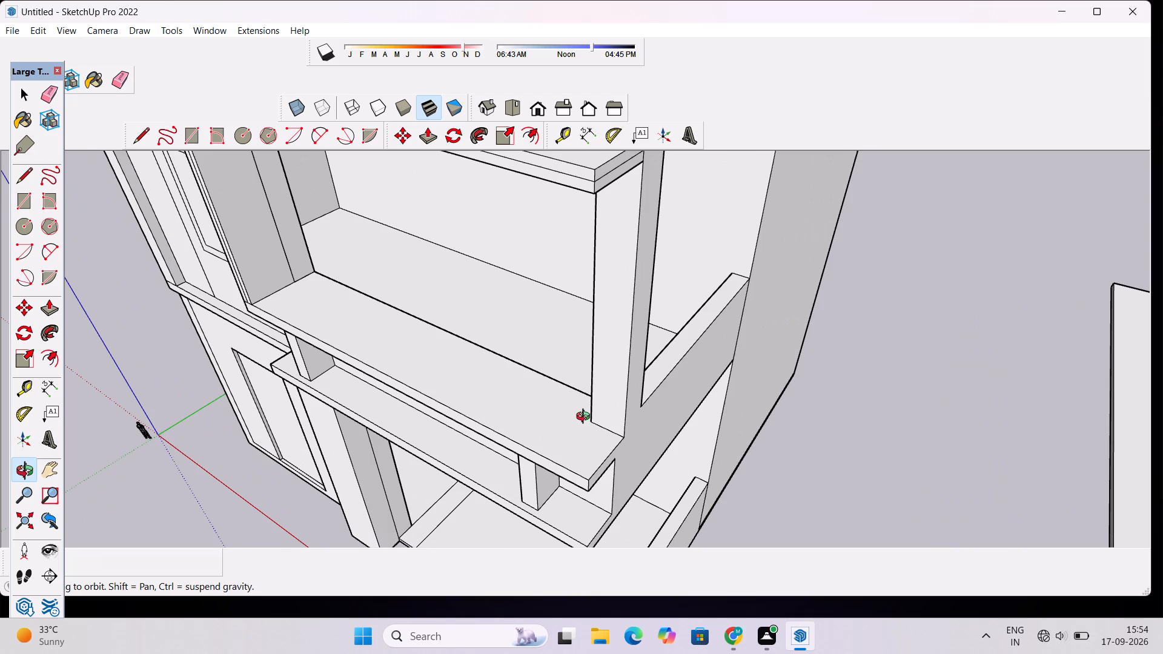
pyautogui.moveTo(586, 418); pyautogui.dragTo(592, 425)
pyautogui.press('p')
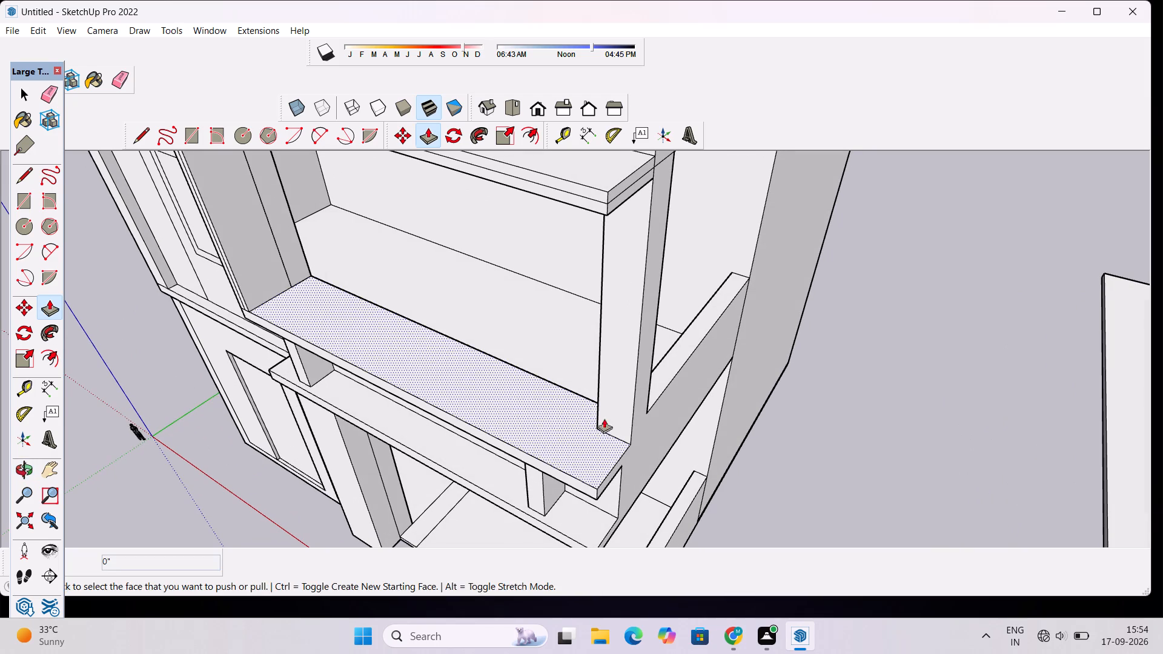
pyautogui.click(617, 405)
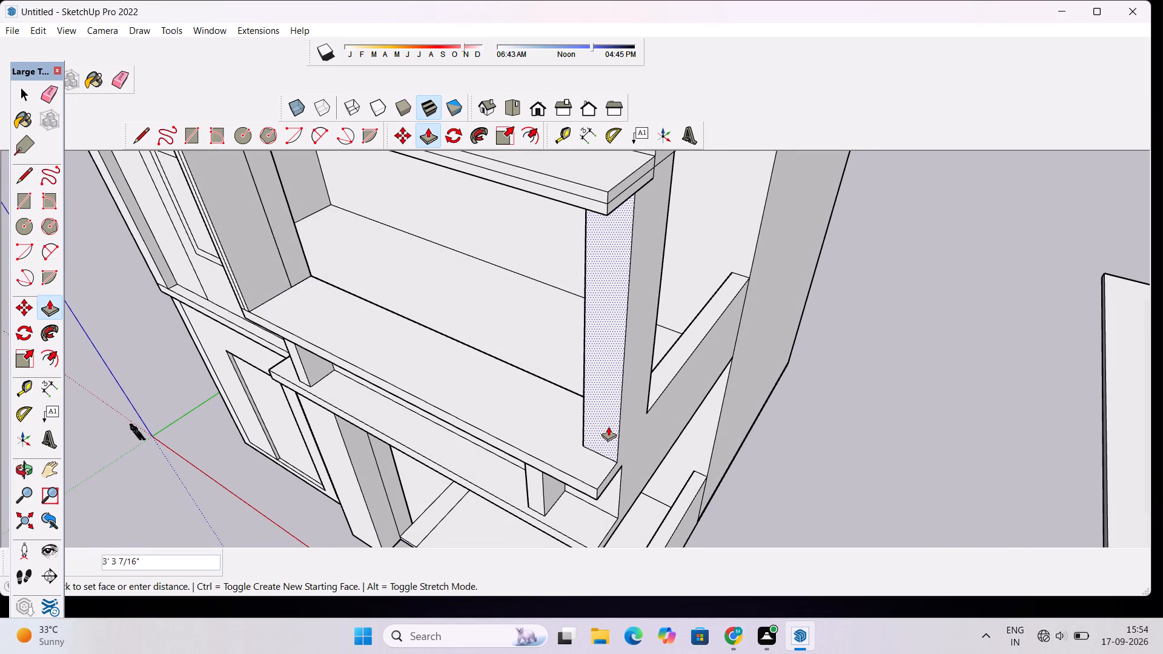
pyautogui.click(608, 426)
# Draw a 16' vertical line from the rooftop pillar's inner base corner down the front wall to the balcony canopy.
pyautogui.scroll(-11, 608, 428)
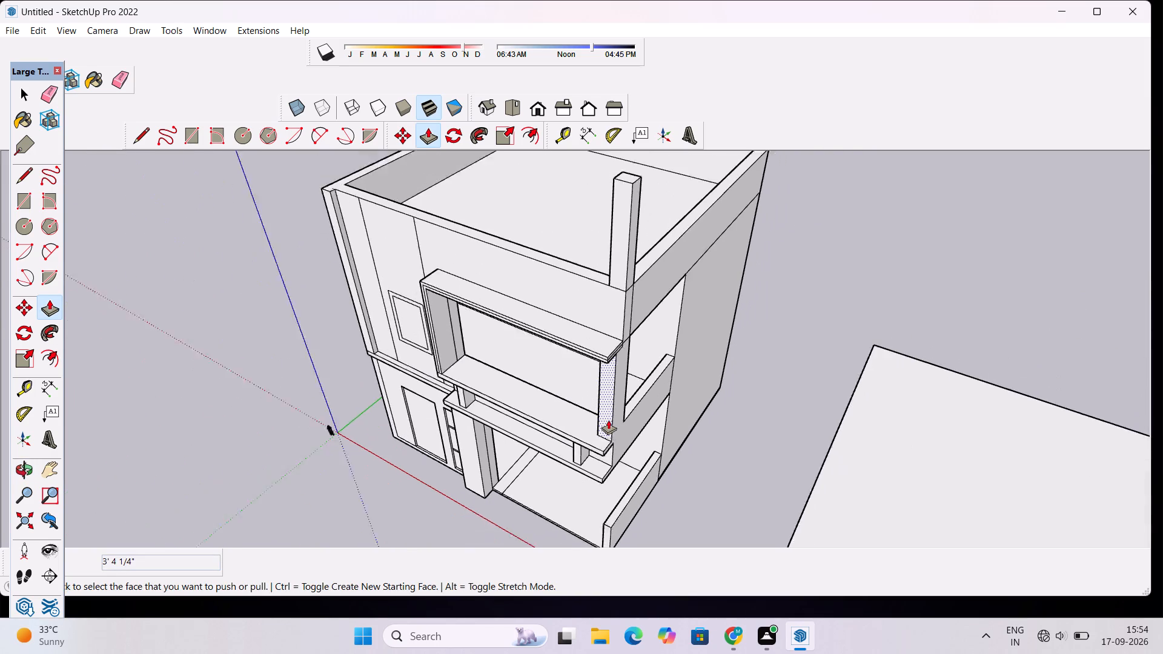
pyautogui.scroll(-1, 608, 420)
pyautogui.scroll(4, 620, 319)
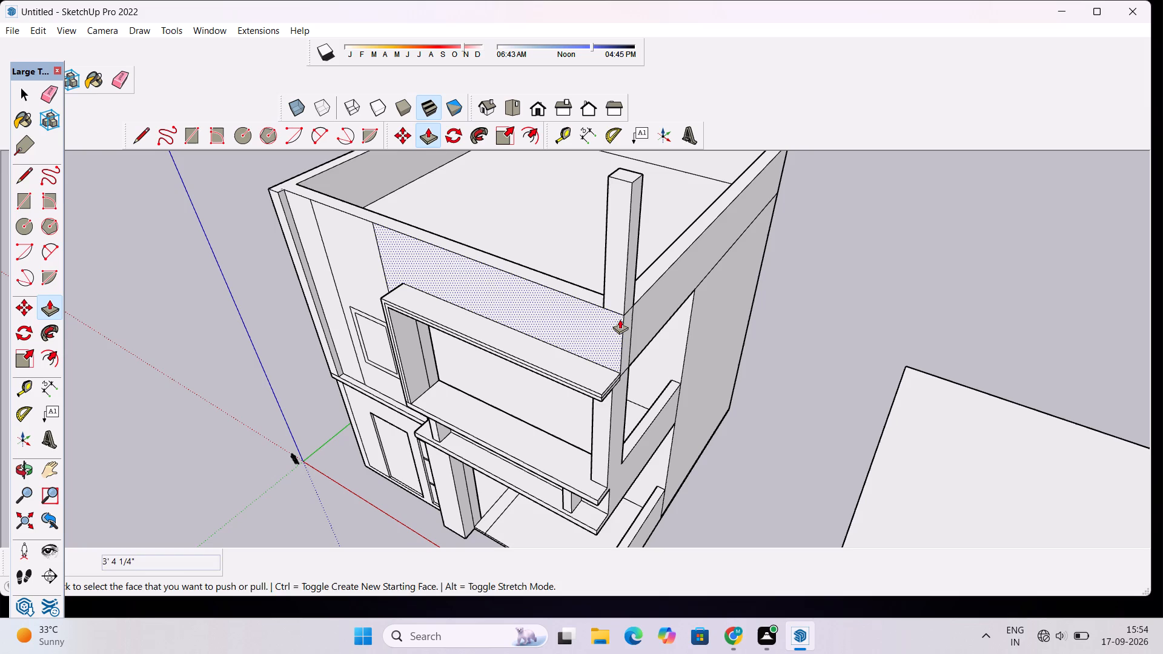
pyautogui.press('l')
pyautogui.scroll(5, 620, 319)
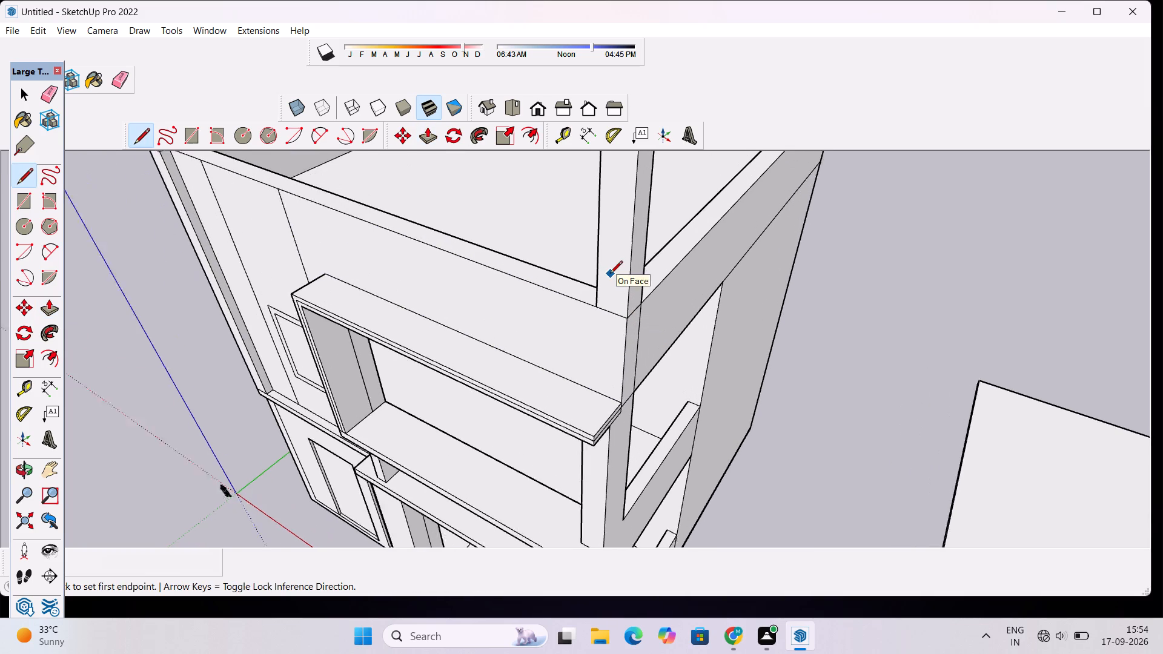
pyautogui.scroll(3, 610, 274)
pyautogui.click(588, 322)
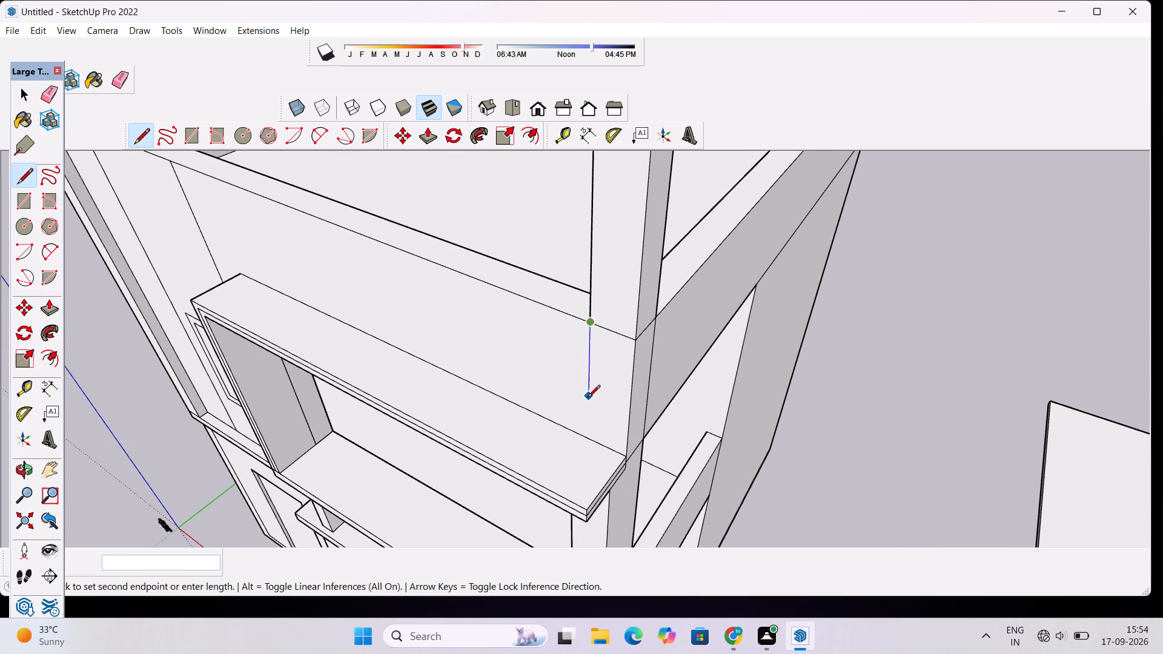
pyautogui.click(589, 441)
pyautogui.press('space')
# Erase the short front and side edges separating the rooftop pillar from the wall strip below it.
pyautogui.write('e')
pyautogui.moveTo(621, 314); pyautogui.dragTo(621, 335)
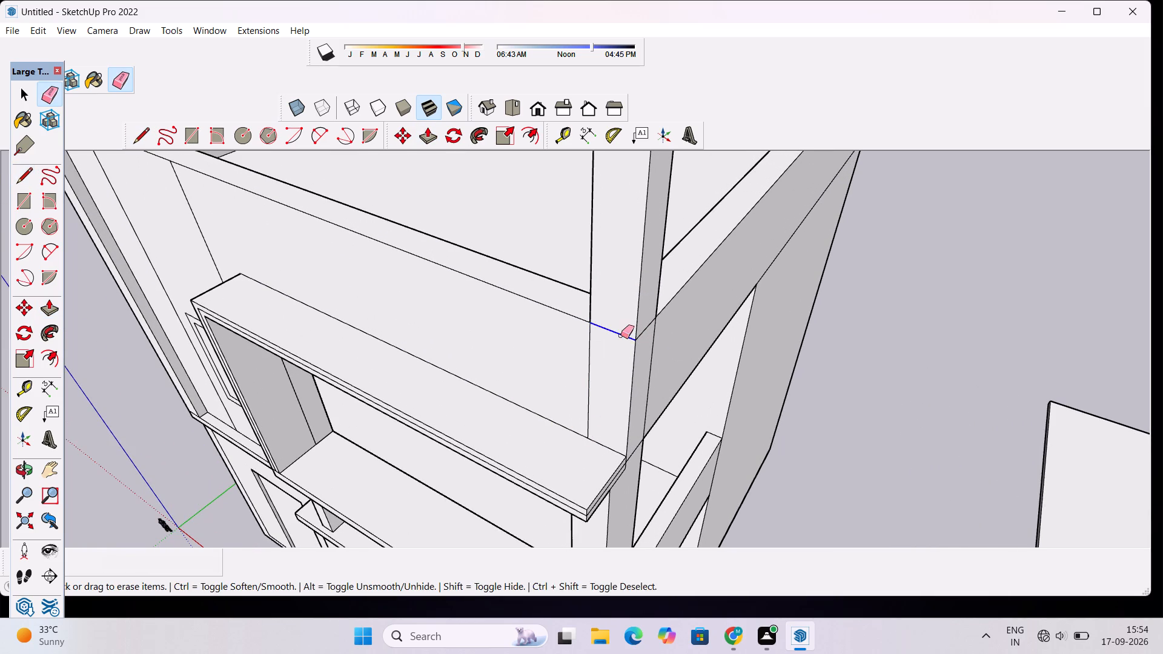
pyautogui.moveTo(621, 335); pyautogui.dragTo(621, 340)
pyautogui.moveTo(646, 323); pyautogui.dragTo(646, 331)
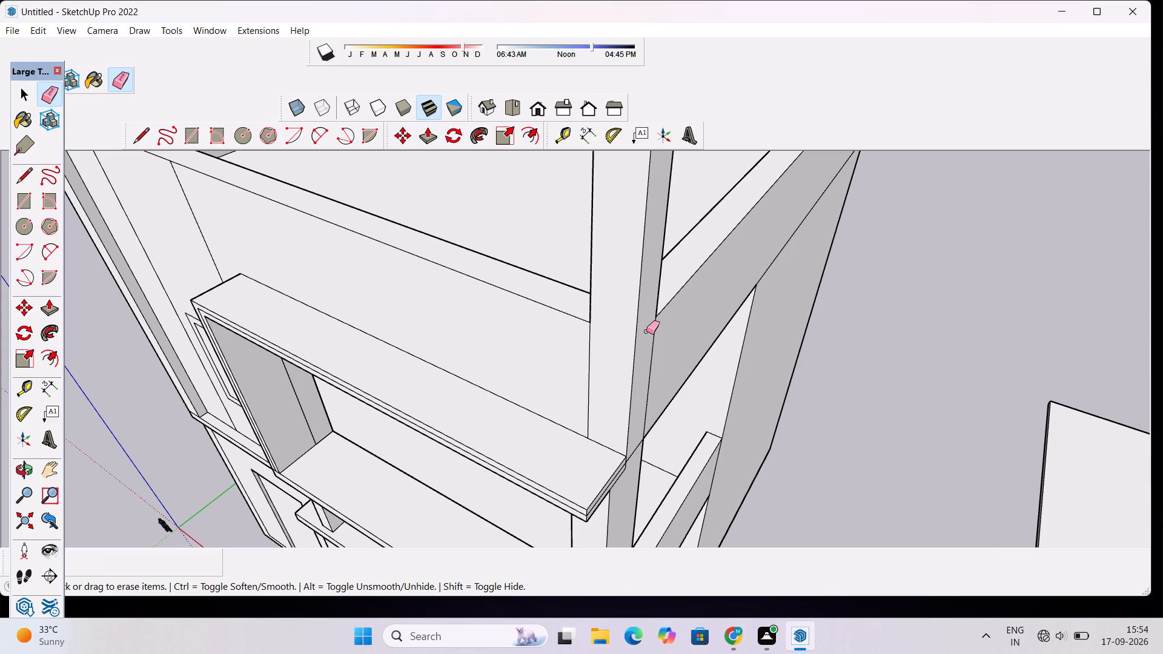
# Examine the corner pillar and its junction with the balcony canopy from above, the front and the side.
pyautogui.press('o')
pyautogui.moveTo(591, 360); pyautogui.dragTo(946, 426)
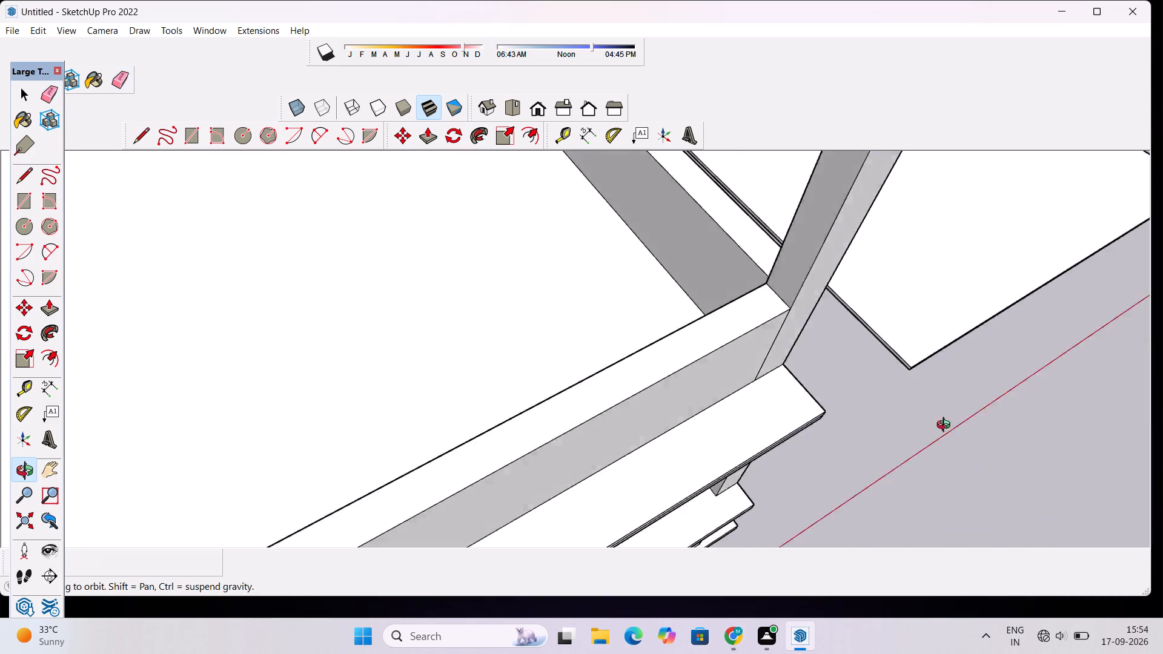
pyautogui.moveTo(946, 426); pyautogui.dragTo(999, 418)
pyautogui.moveTo(653, 345); pyautogui.dragTo(336, 371)
pyautogui.scroll(-5, 530, 359)
pyautogui.moveTo(815, 404); pyautogui.dragTo(644, 410)
pyautogui.scroll(3, 462, 434)
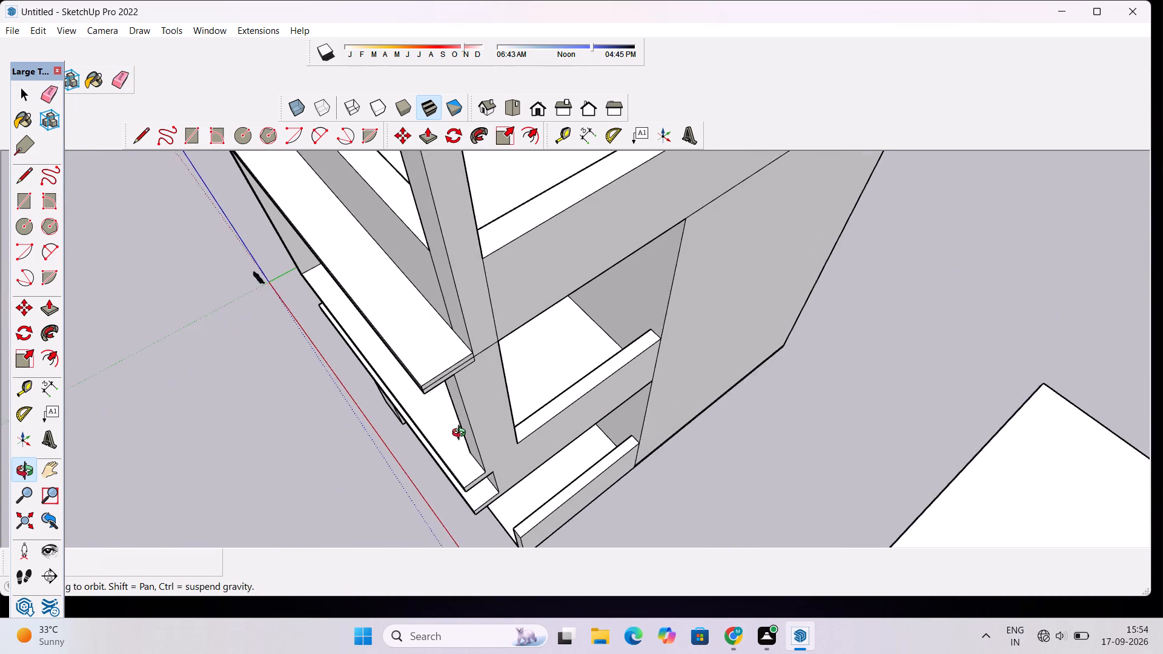
pyautogui.scroll(3, 462, 434)
pyautogui.keyDown('shift'); pyautogui.moveTo(472, 392); pyautogui.dragTo(601, 436); pyautogui.keyUp('shift')
pyautogui.scroll(-4, 601, 434)
pyautogui.moveTo(571, 448); pyautogui.dragTo(640, 418)
pyautogui.scroll(2, 655, 381)
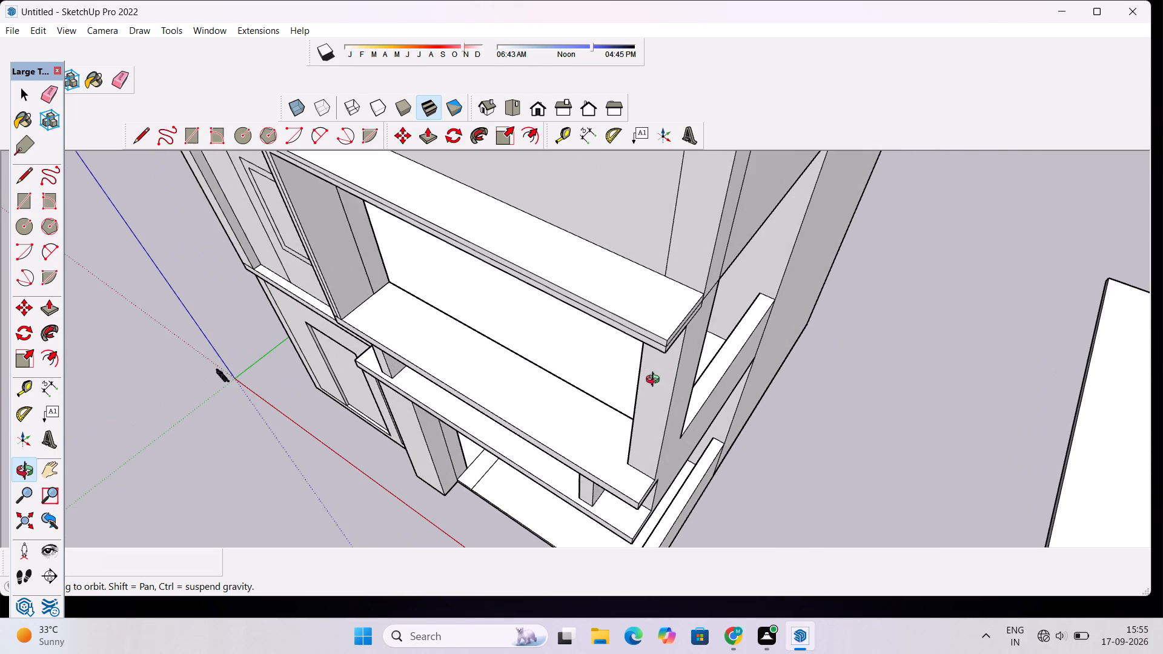
pyautogui.keyDown('shift'); pyautogui.moveTo(726, 363); pyautogui.dragTo(639, 395); pyautogui.keyUp('shift')
pyautogui.scroll(-2, 638, 395)
pyautogui.moveTo(642, 395); pyautogui.dragTo(609, 412)
pyautogui.scroll(2, 605, 414)
pyautogui.keyDown('shift'); pyautogui.moveTo(586, 420); pyautogui.dragTo(564, 429); pyautogui.keyUp('shift')
pyautogui.scroll(3, 495, 449)
pyautogui.moveTo(446, 468); pyautogui.dragTo(537, 454)
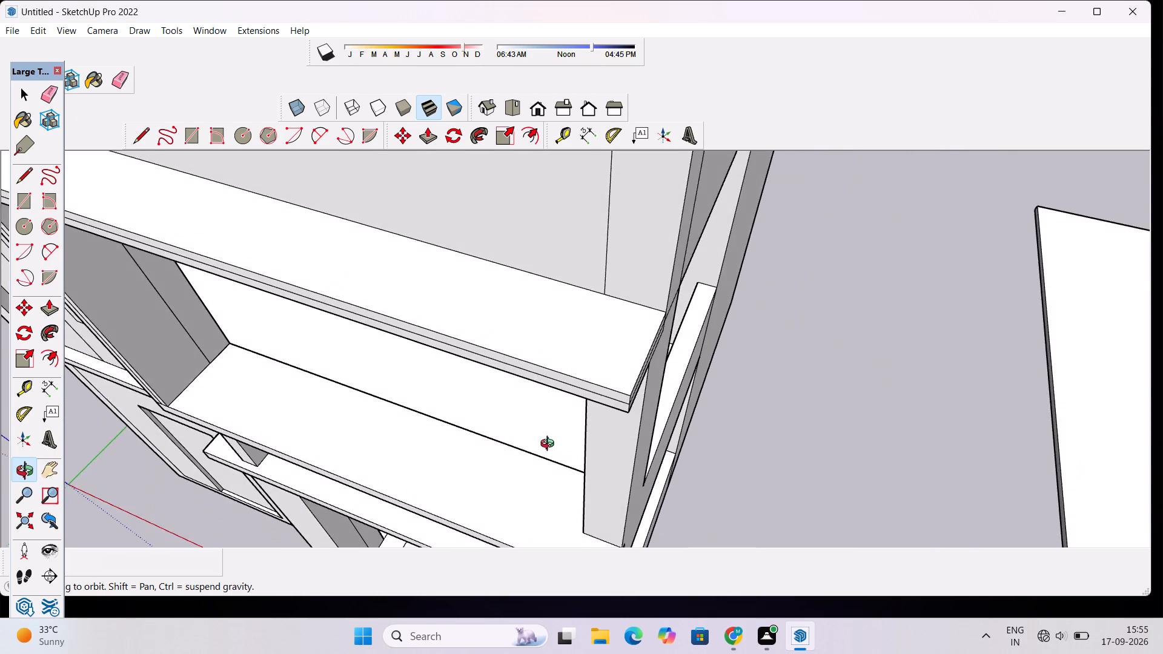
# Pull the front face of the corner pillar above the canopy outward by 3' 4 1/4", flush with the section below.
pyautogui.scroll(-4, 551, 442)
pyautogui.keyDown('shift'); pyautogui.moveTo(603, 395); pyautogui.dragTo(557, 403); pyautogui.keyUp('shift')
pyautogui.scroll(1, 557, 403)
pyautogui.moveTo(601, 429); pyautogui.dragTo(562, 398)
pyautogui.keyDown('shift'); pyautogui.moveTo(559, 401); pyautogui.dragTo(529, 412); pyautogui.keyUp('shift')
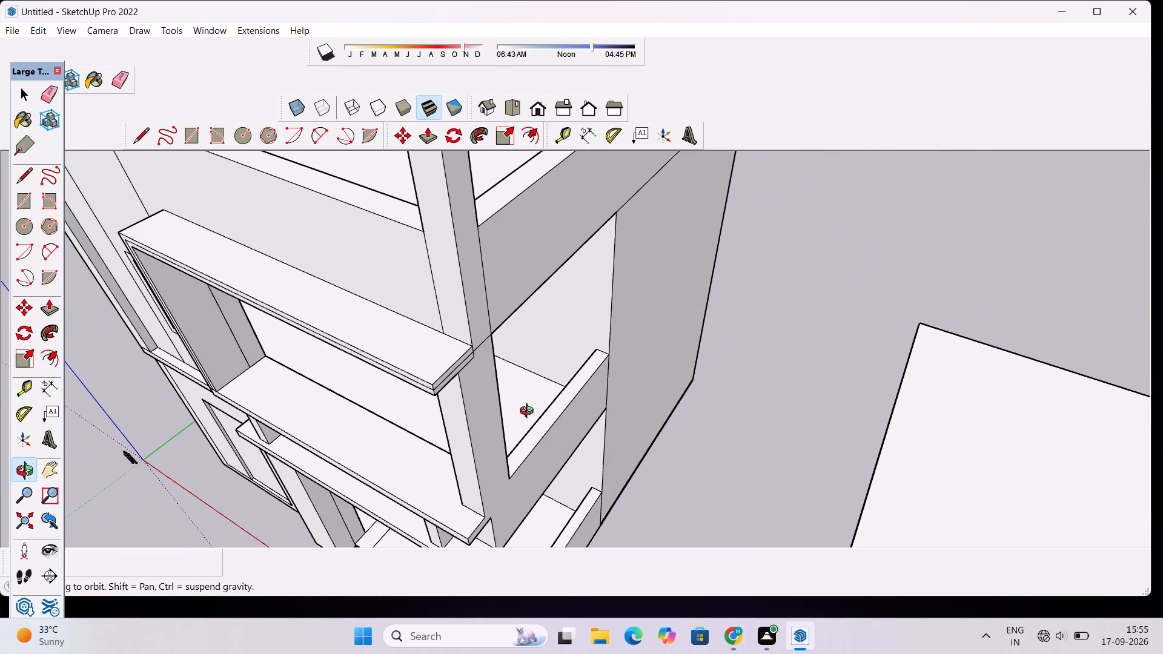
pyautogui.press('p')
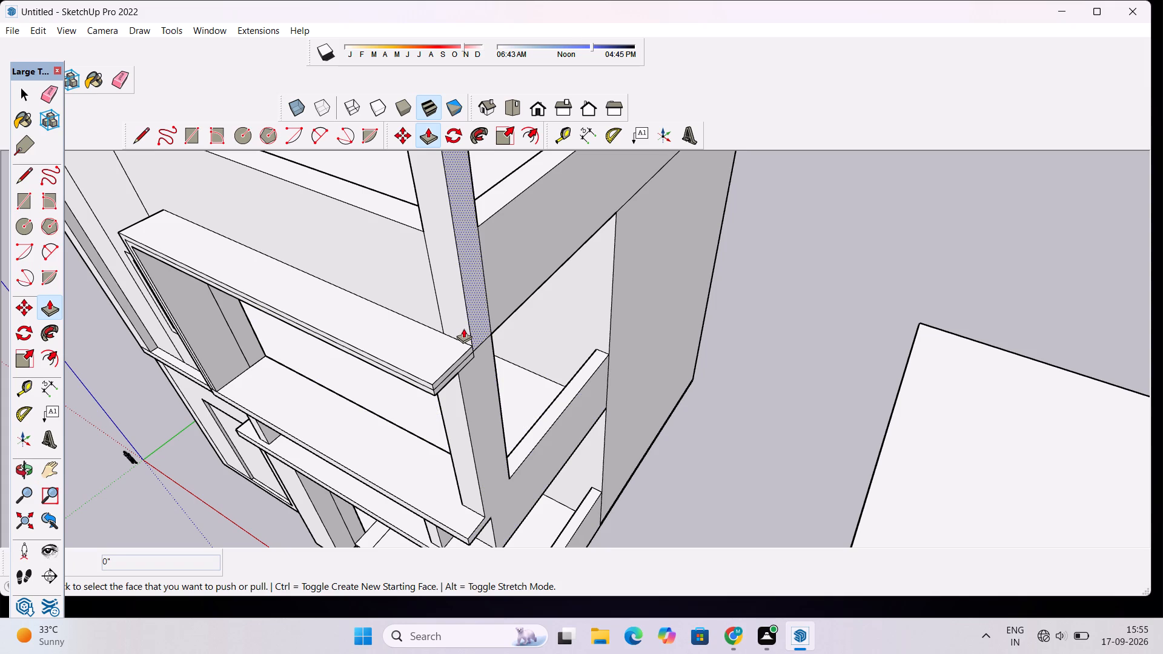
pyautogui.click(463, 328)
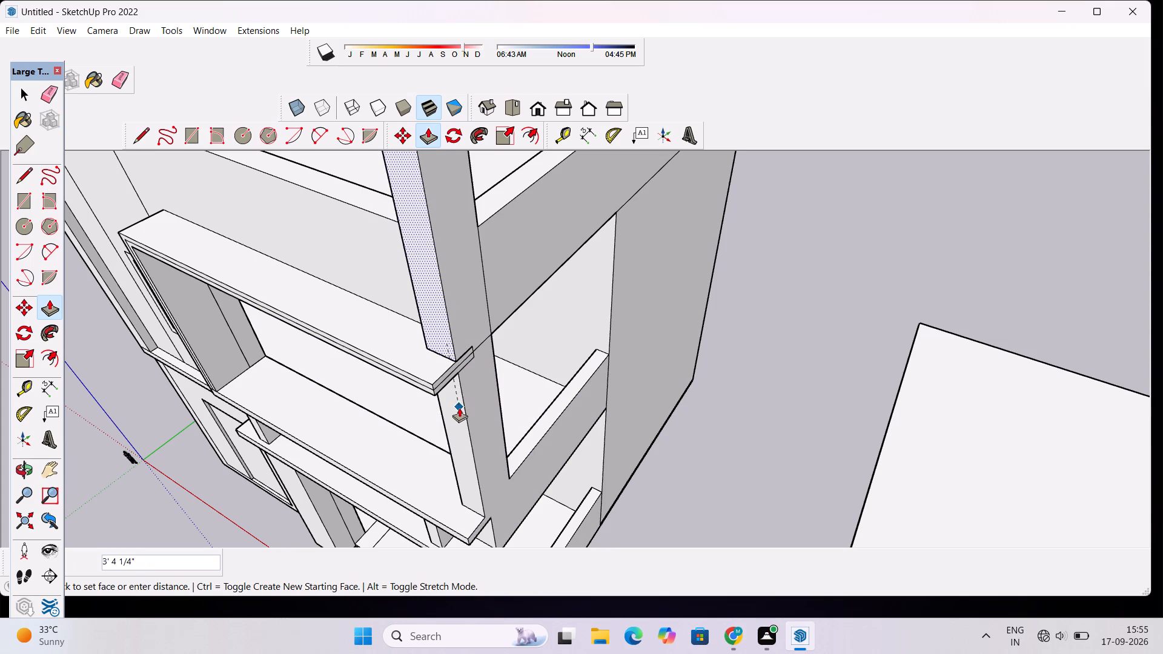
pyautogui.click(459, 409)
# Examine the side of the corner pillar where the balcony canopy's end crosses it, at close range.
pyautogui.scroll(-2, 468, 391)
pyautogui.press('o')
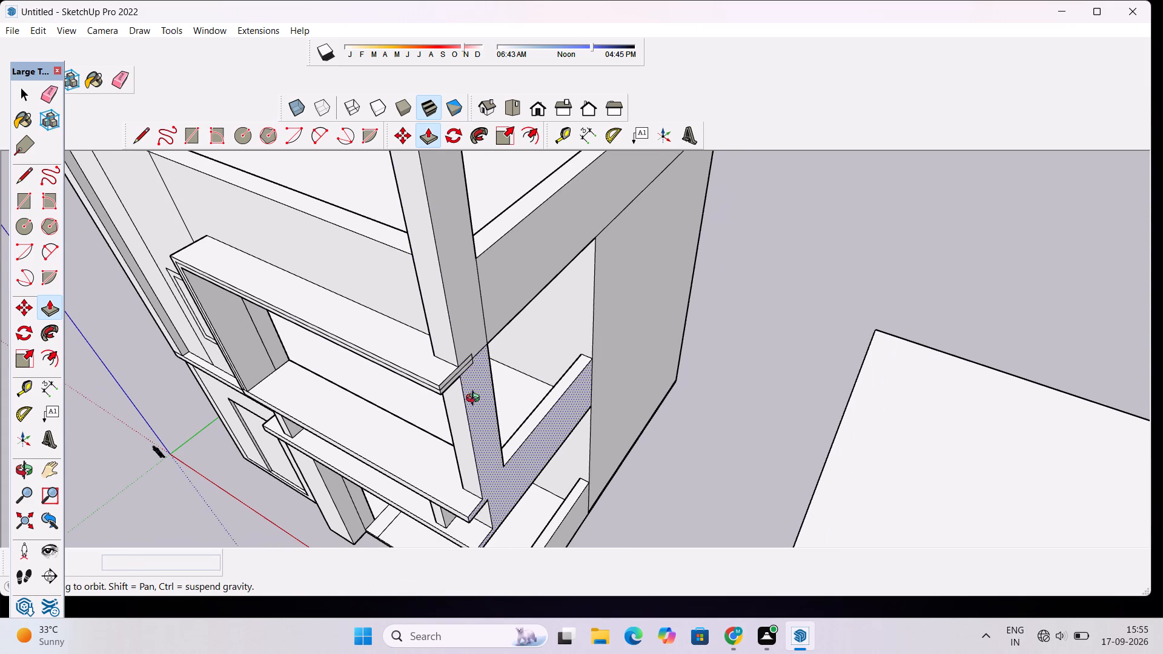
pyautogui.moveTo(475, 400); pyautogui.dragTo(423, 343)
pyautogui.scroll(3, 423, 342)
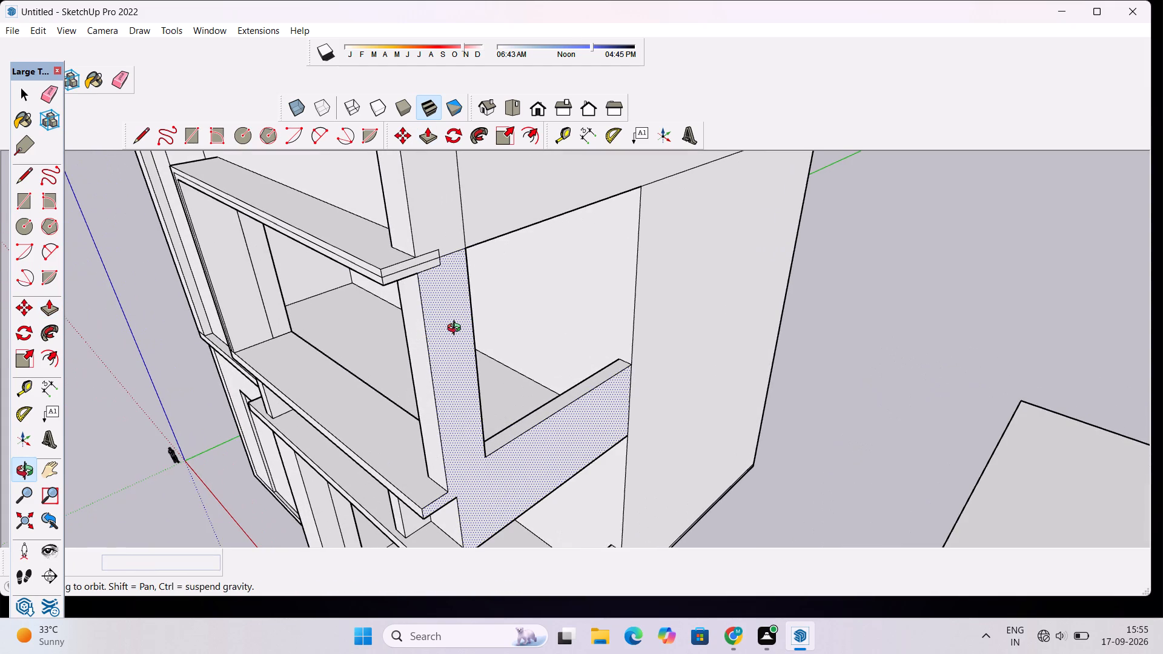
pyautogui.scroll(-4, 448, 314)
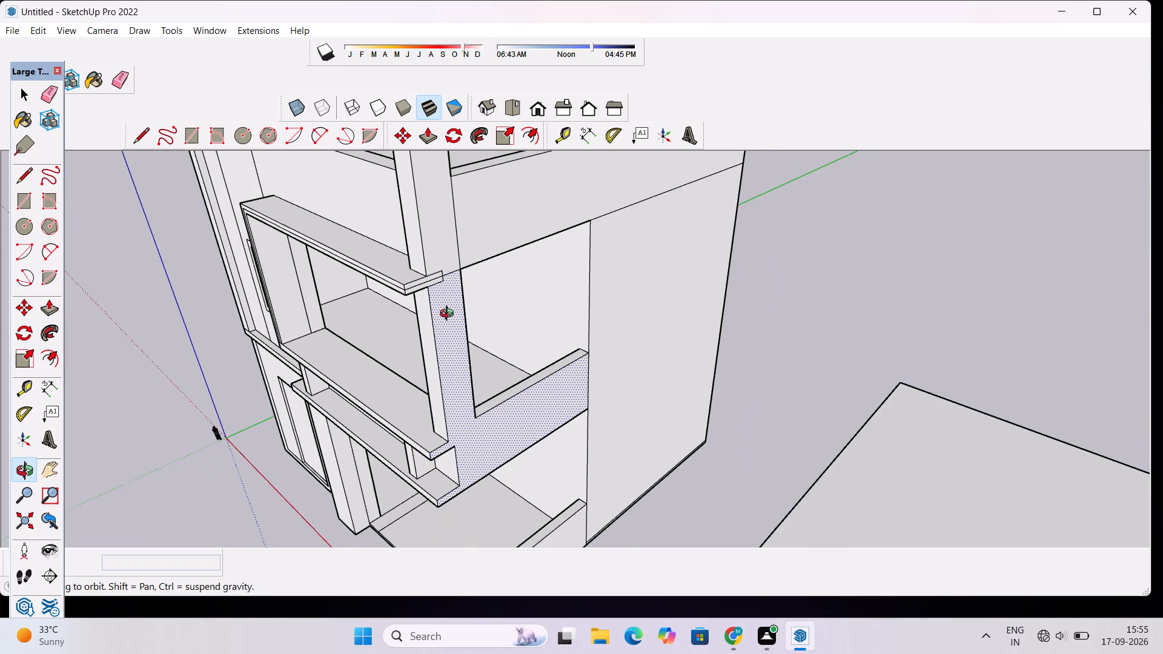
pyautogui.moveTo(428, 331); pyautogui.dragTo(522, 372)
pyautogui.scroll(3, 525, 360)
pyautogui.moveTo(635, 374); pyautogui.dragTo(501, 349)
pyautogui.keyDown('shift'); pyautogui.moveTo(457, 315); pyautogui.dragTo(515, 352); pyautogui.keyUp('shift')
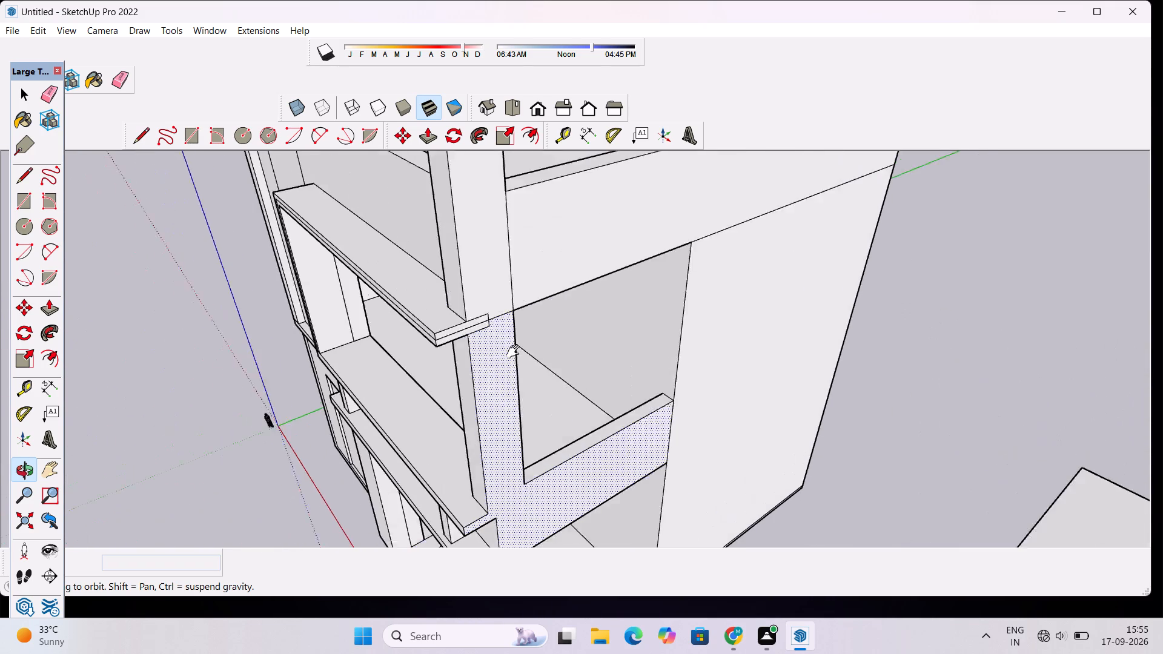
pyautogui.keyDown('shift'); pyautogui.moveTo(515, 352); pyautogui.dragTo(529, 363); pyautogui.keyUp('shift')
pyautogui.scroll(3, 536, 364)
pyautogui.moveTo(606, 431); pyautogui.dragTo(535, 398)
pyautogui.moveTo(413, 306); pyautogui.dragTo(520, 355)
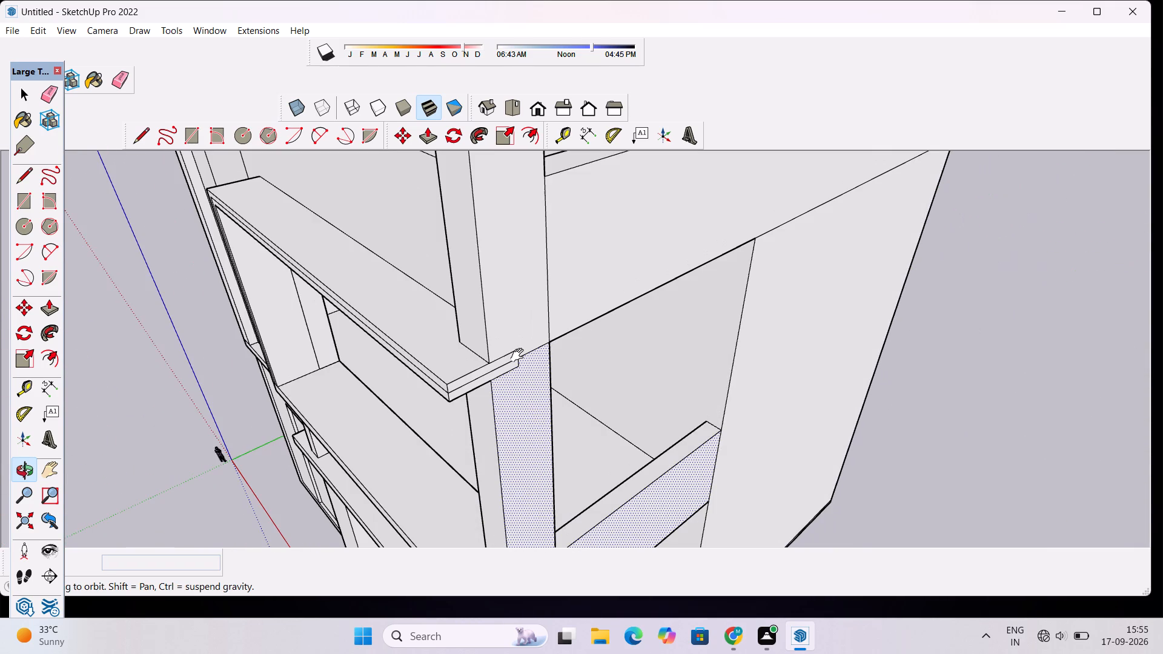
pyautogui.moveTo(657, 441); pyautogui.dragTo(529, 409)
pyautogui.scroll(3, 432, 391)
pyautogui.keyDown('shift'); pyautogui.moveTo(399, 363); pyautogui.dragTo(606, 418); pyautogui.keyUp('shift')
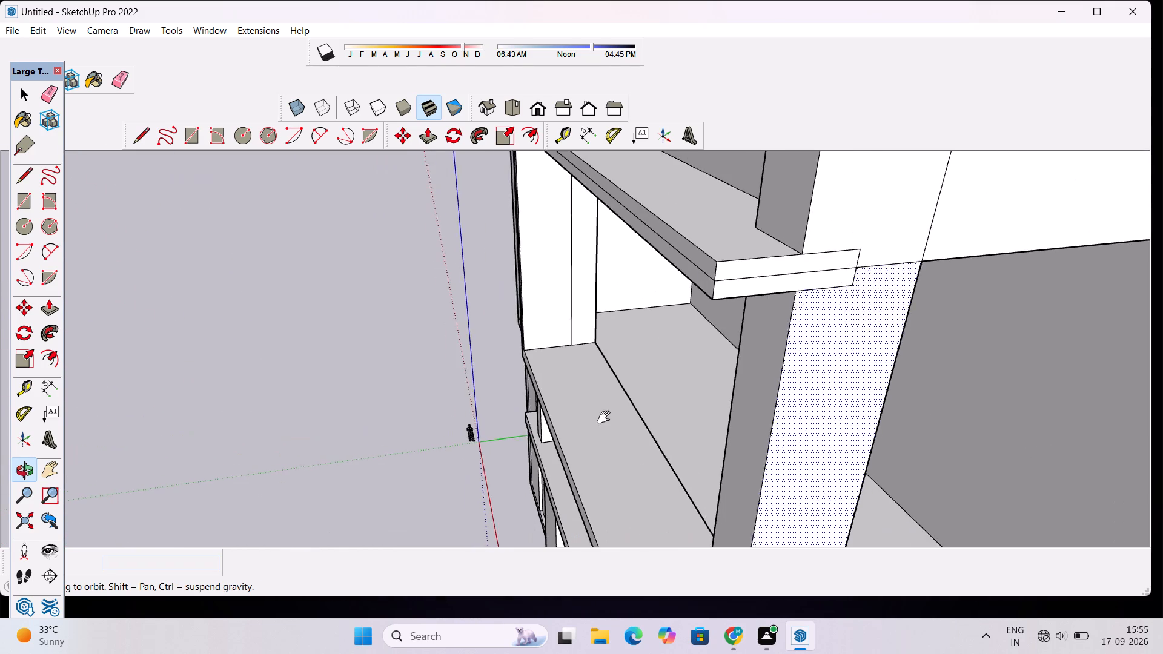
pyautogui.keyDown('shift'); pyautogui.moveTo(606, 418); pyautogui.dragTo(607, 418); pyautogui.keyUp('shift')
pyautogui.scroll(-3, 607, 414)
pyautogui.keyDown('shift'); pyautogui.moveTo(732, 381); pyautogui.dragTo(609, 403); pyautogui.keyUp('shift')
pyautogui.keyDown('shift'); pyautogui.scroll(3, 600, 405); pyautogui.keyUp('shift')
pyautogui.keyDown('shift'); pyautogui.moveTo(642, 395); pyautogui.dragTo(583, 403); pyautogui.keyUp('shift')
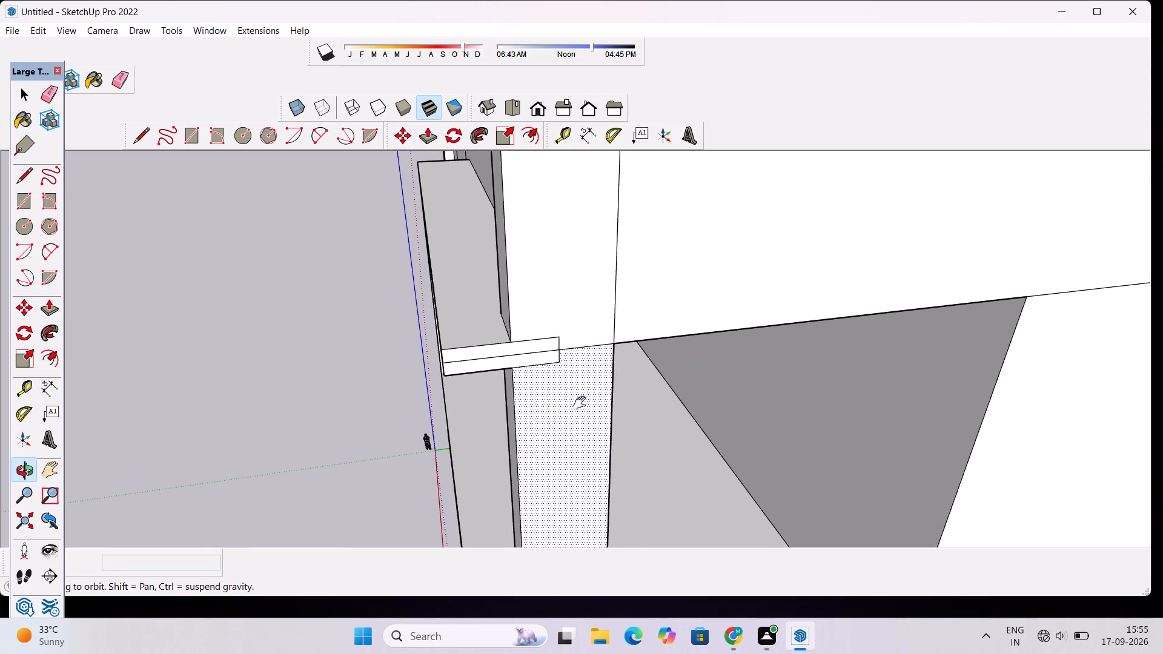
pyautogui.keyDown('shift'); pyautogui.scroll(3, 577, 405); pyautogui.keyUp('shift')
pyautogui.keyDown('shift'); pyautogui.moveTo(574, 399); pyautogui.dragTo(568, 438); pyautogui.keyUp('shift')
pyautogui.keyDown('shift'); pyautogui.scroll(3, 523, 418); pyautogui.keyUp('shift')
pyautogui.keyDown('shift'); pyautogui.moveTo(525, 413); pyautogui.dragTo(525, 424); pyautogui.keyUp('shift')
pyautogui.scroll(1, 525, 426)
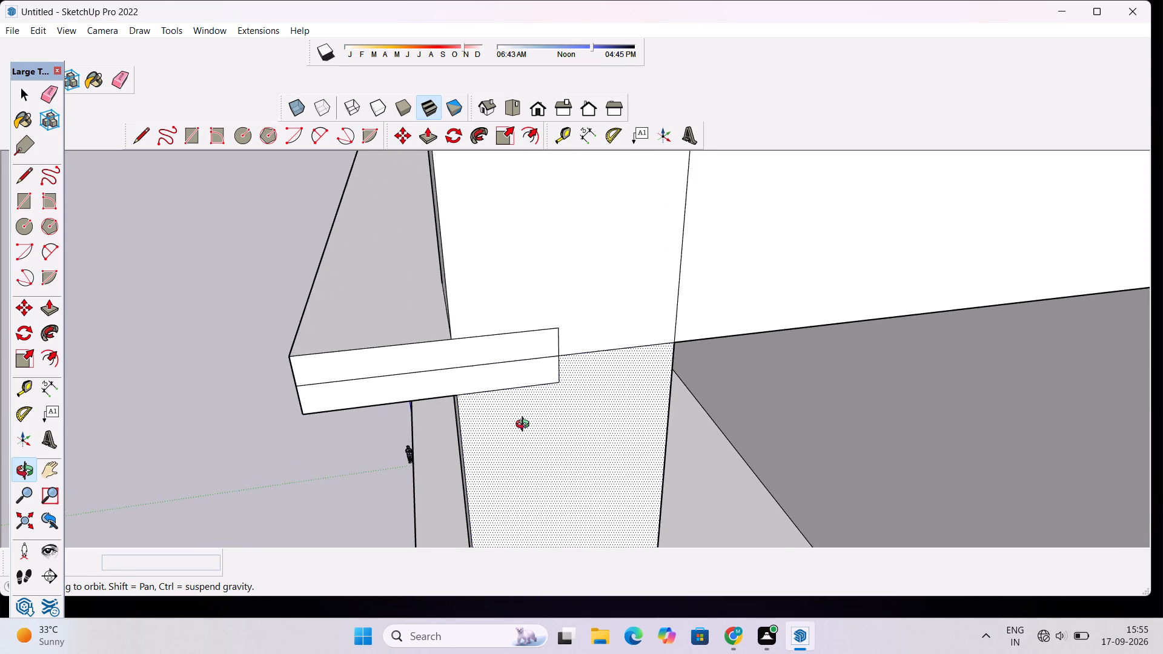
# Erase the balcony canopy's end outline edges where they cross the side face of the corner pillar.
pyautogui.scroll(1, 525, 426)
pyautogui.press('e')
pyautogui.moveTo(529, 312); pyautogui.dragTo(529, 325)
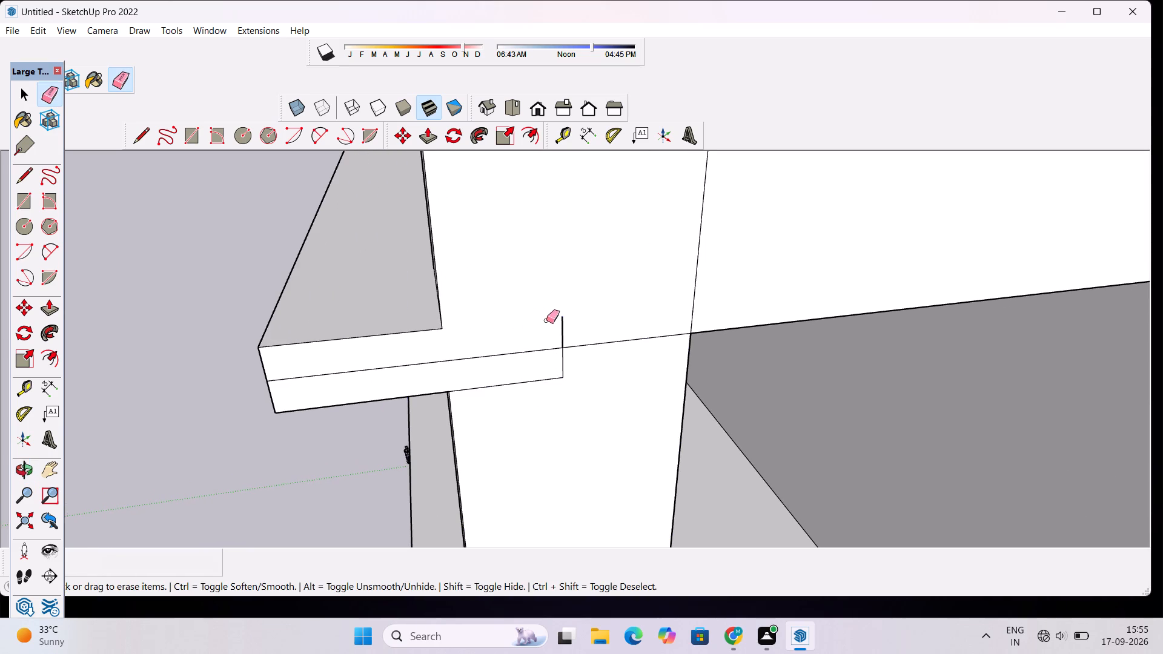
pyautogui.moveTo(563, 319); pyautogui.dragTo(552, 335)
pyautogui.moveTo(565, 362); pyautogui.dragTo(509, 401)
pyautogui.moveTo(509, 401); pyautogui.dragTo(479, 417)
# Examine the corner pillar's junction with the canopy and the side parapet at close range and from several wider angles.
pyautogui.press('o')
pyautogui.scroll(-9, 516, 399)
pyautogui.moveTo(405, 411); pyautogui.dragTo(575, 411)
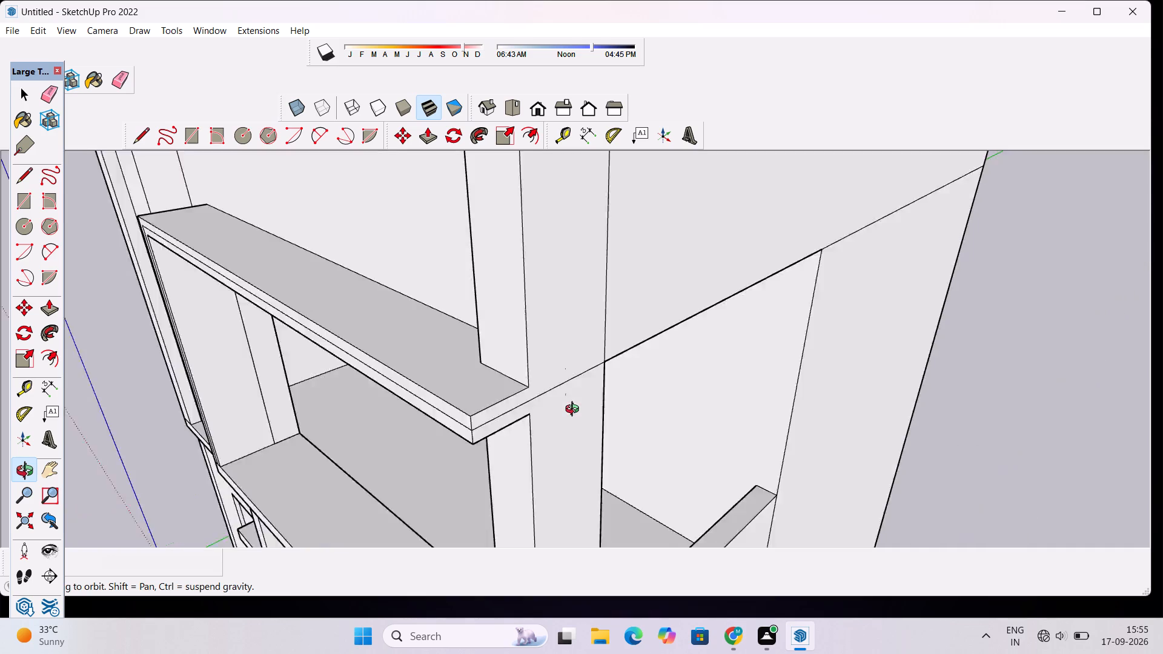
pyautogui.moveTo(575, 411); pyautogui.dragTo(625, 392)
pyautogui.scroll(-6, 629, 382)
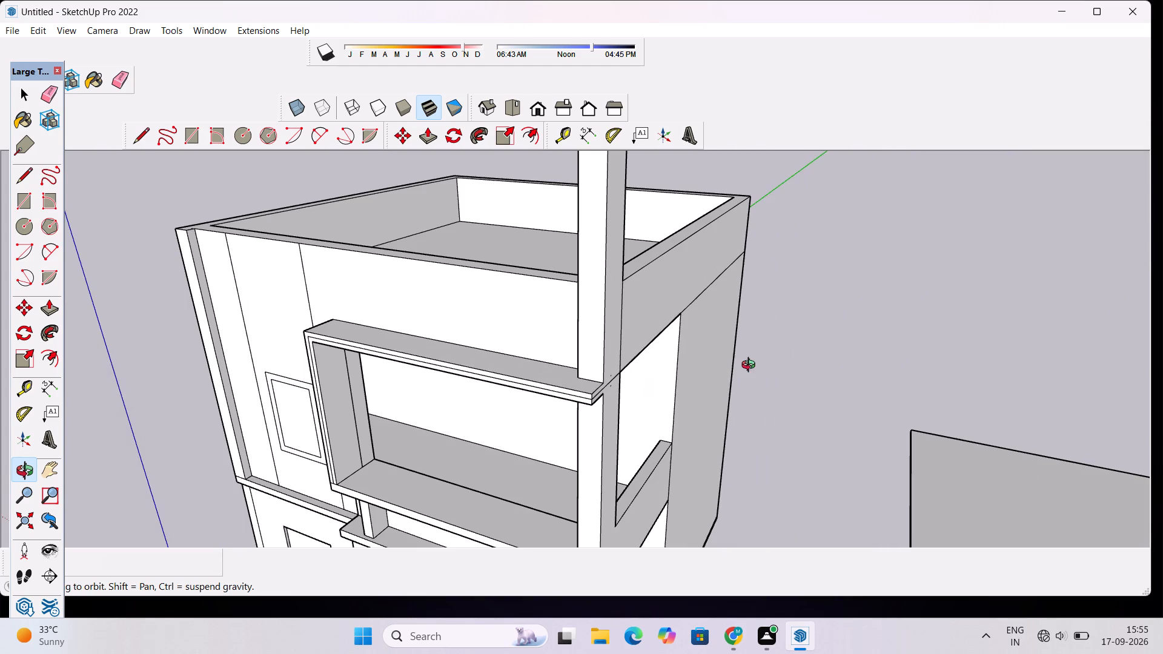
pyautogui.moveTo(744, 371); pyautogui.dragTo(499, 399)
pyautogui.scroll(4, 420, 385)
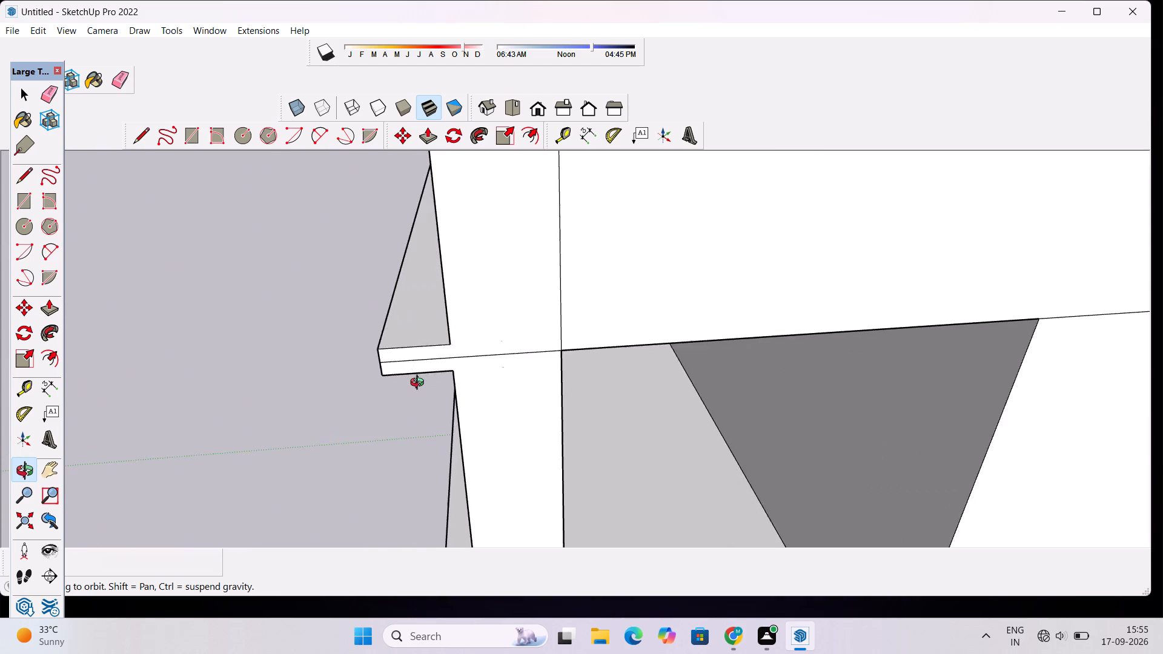
pyautogui.scroll(4, 420, 384)
pyautogui.scroll(-5, 420, 384)
pyautogui.moveTo(420, 386); pyautogui.dragTo(572, 385)
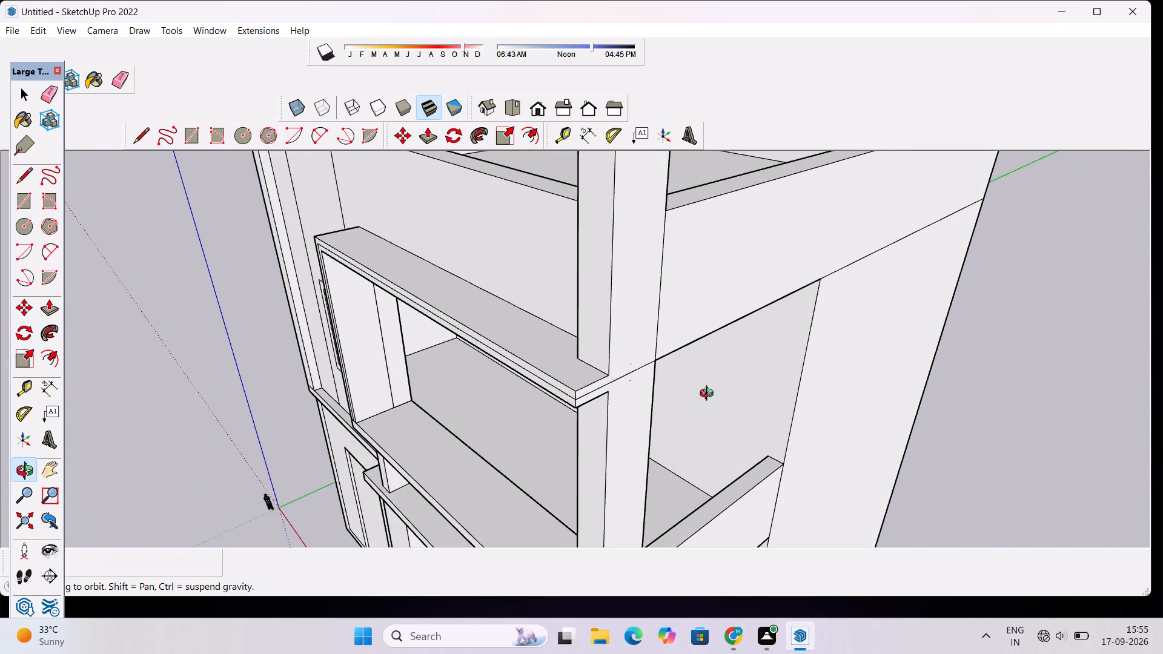
pyautogui.moveTo(689, 400); pyautogui.dragTo(640, 401)
pyautogui.scroll(-8, 495, 414)
pyautogui.moveTo(710, 405); pyautogui.dragTo(646, 414)
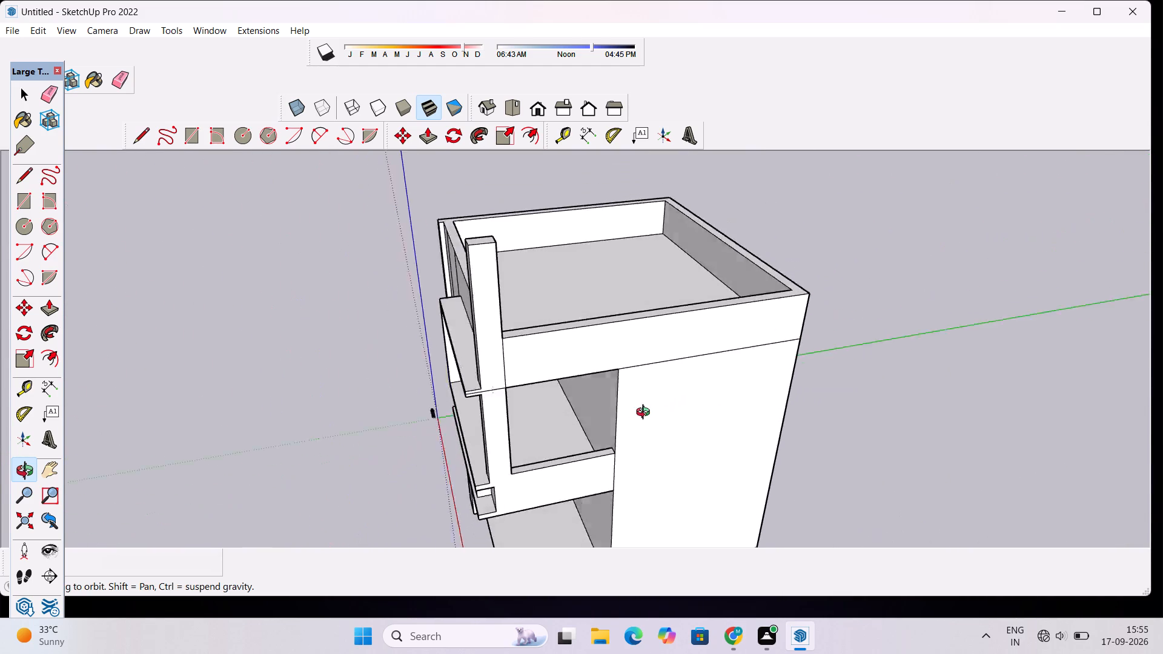
pyautogui.moveTo(646, 414); pyautogui.dragTo(598, 414)
pyautogui.scroll(5, 479, 423)
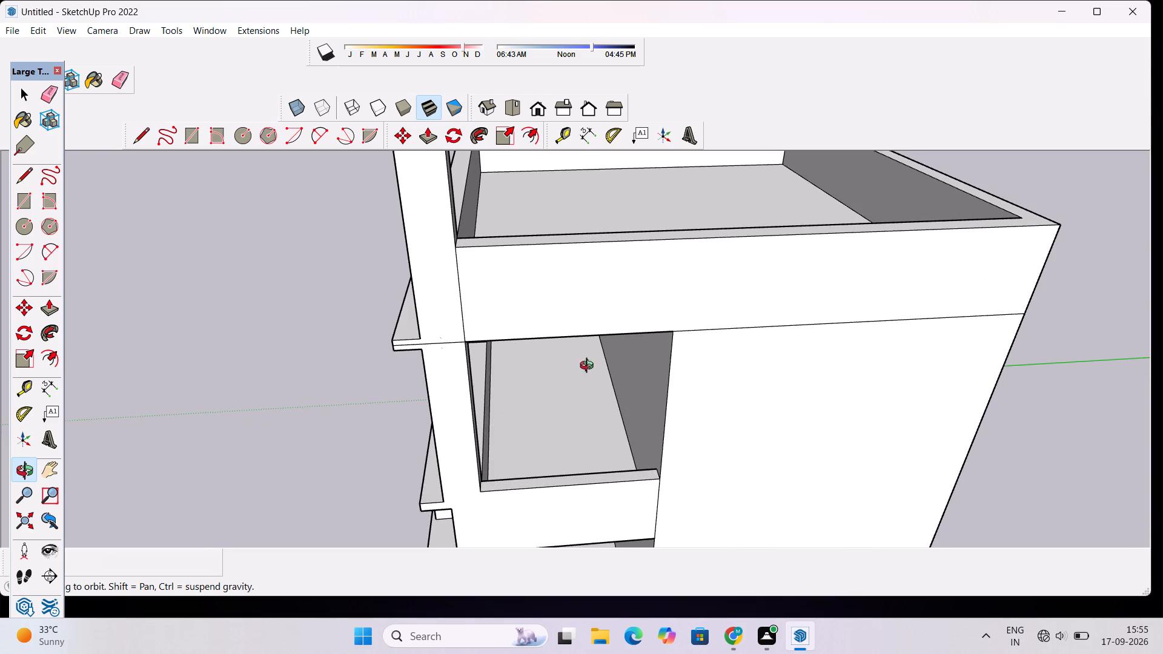
pyautogui.scroll(-12, 431, 415)
pyautogui.moveTo(351, 464); pyautogui.dragTo(495, 398)
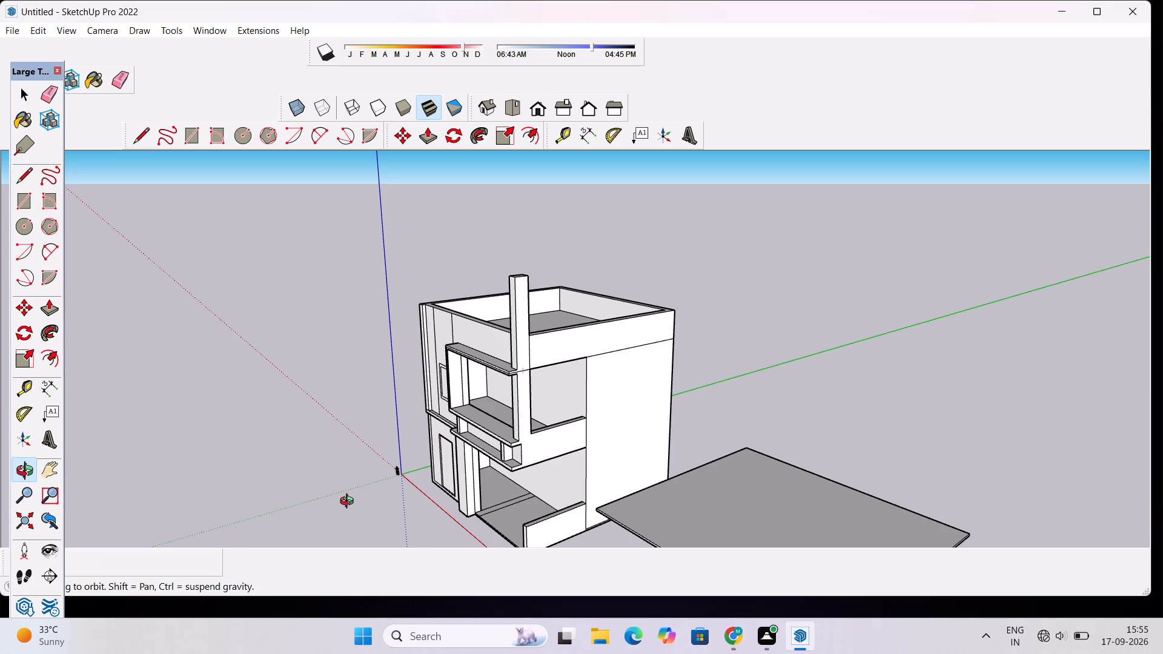
pyautogui.scroll(-2, 495, 416)
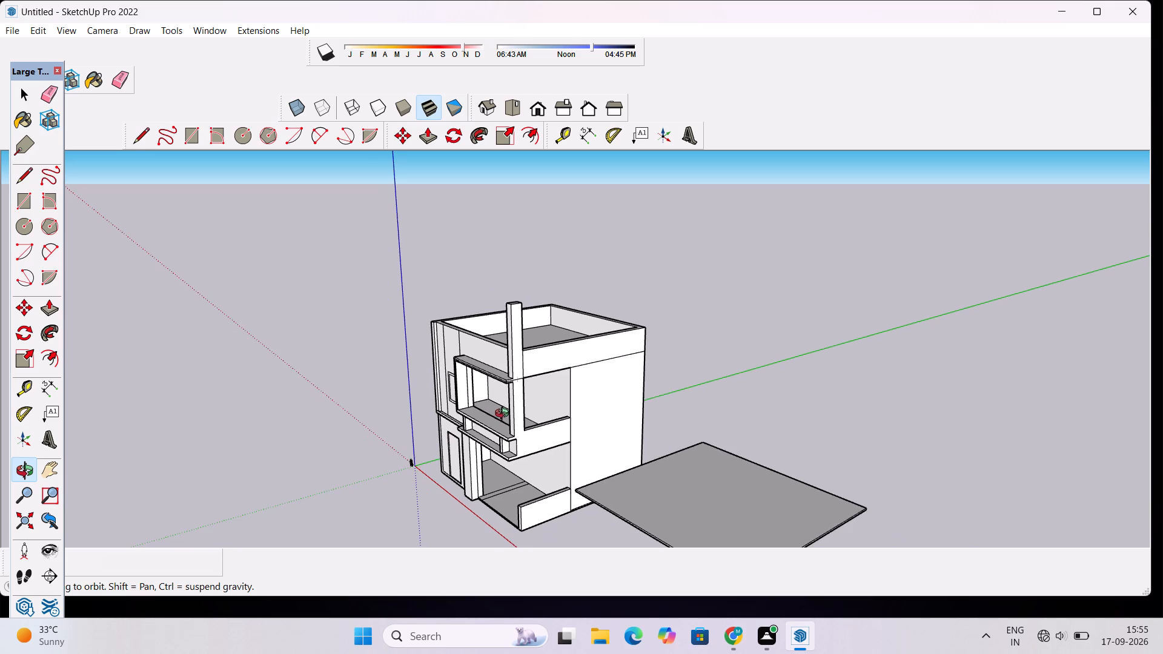
pyautogui.keyDown('shift'); pyautogui.moveTo(506, 413); pyautogui.dragTo(509, 503); pyautogui.keyUp('shift')
pyautogui.scroll(3, 560, 435)
pyautogui.moveTo(602, 454); pyautogui.dragTo(494, 497)
pyautogui.moveTo(491, 537); pyautogui.dragTo(497, 543)
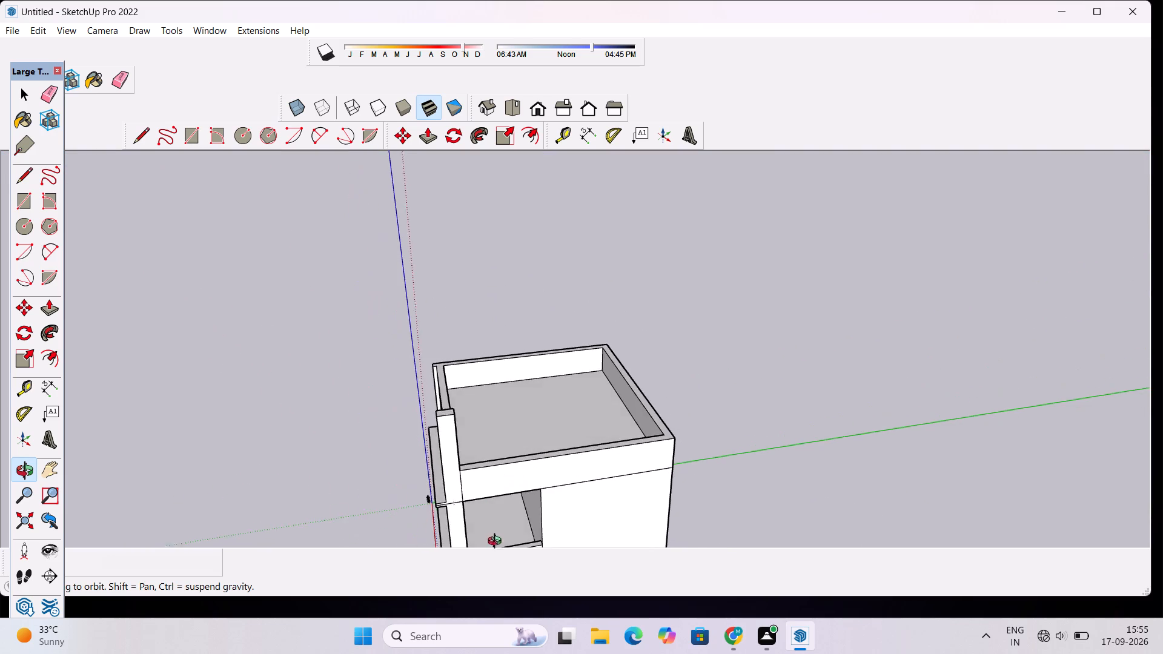
pyautogui.moveTo(497, 543); pyautogui.dragTo(533, 530)
pyautogui.scroll(4, 552, 494)
pyautogui.scroll(-3, 557, 489)
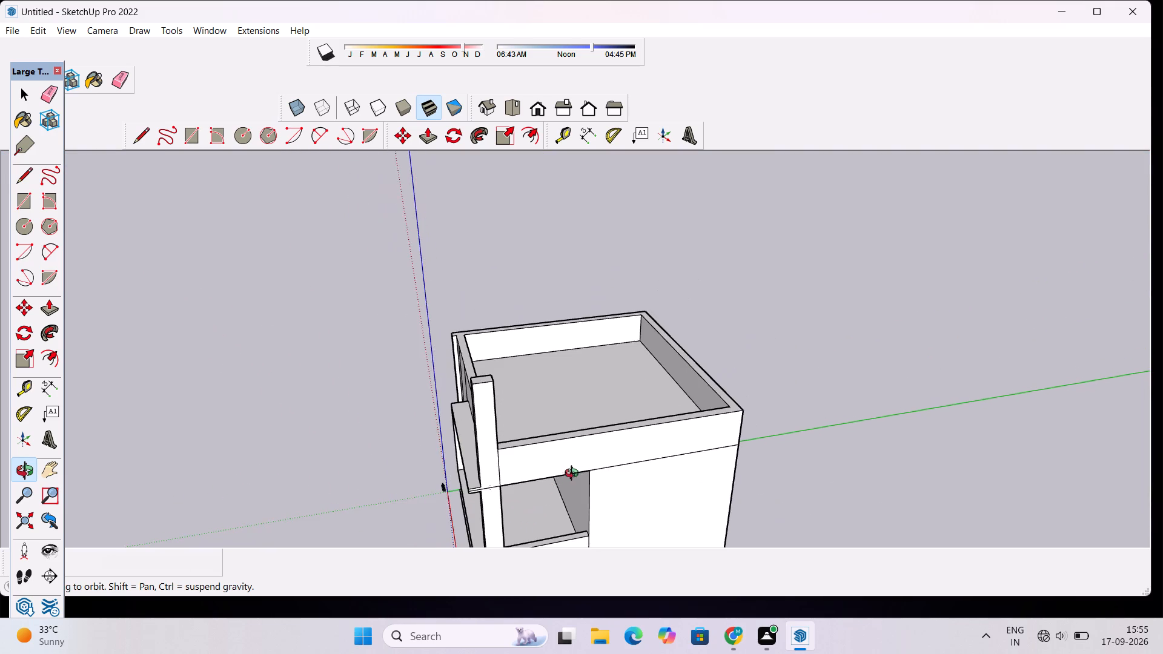
pyautogui.scroll(-3, 574, 475)
pyautogui.moveTo(755, 450); pyautogui.dragTo(704, 477)
# Draw a rectangle about 6' 6" by 4' across the side parapet's top, in line with the balcony opening's rear edge.
pyautogui.scroll(4, 547, 468)
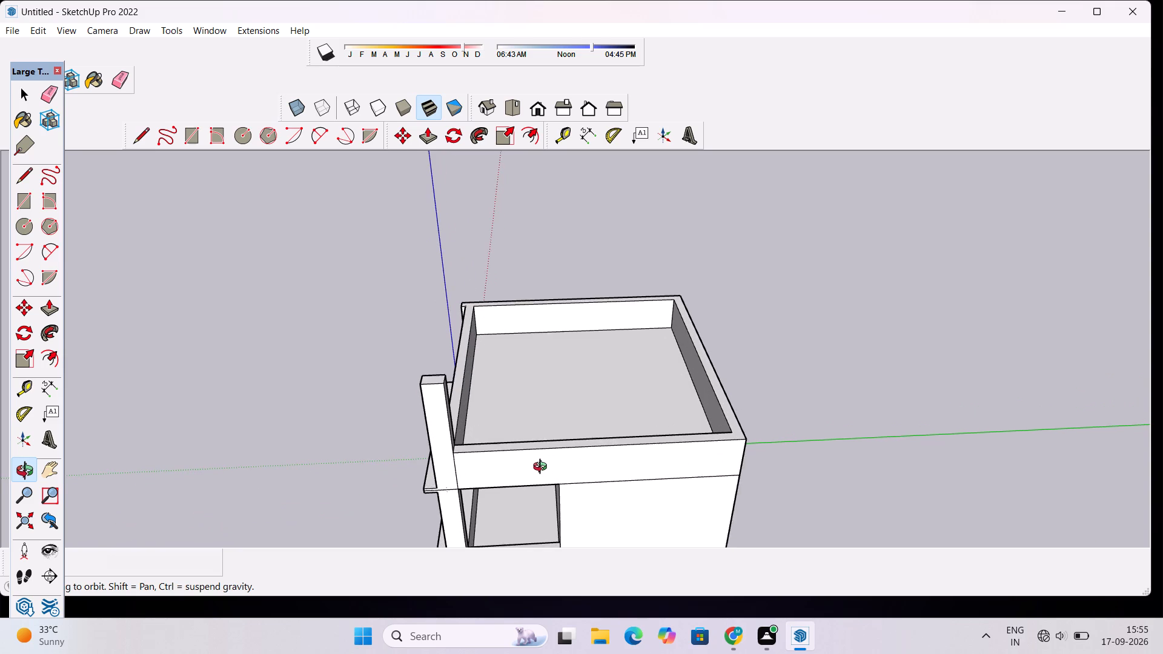
pyautogui.scroll(3, 542, 468)
pyautogui.moveTo(545, 469); pyautogui.dragTo(545, 536)
pyautogui.scroll(3, 545, 537)
pyautogui.keyDown('shift'); pyautogui.moveTo(570, 521); pyautogui.dragTo(548, 493); pyautogui.keyUp('shift')
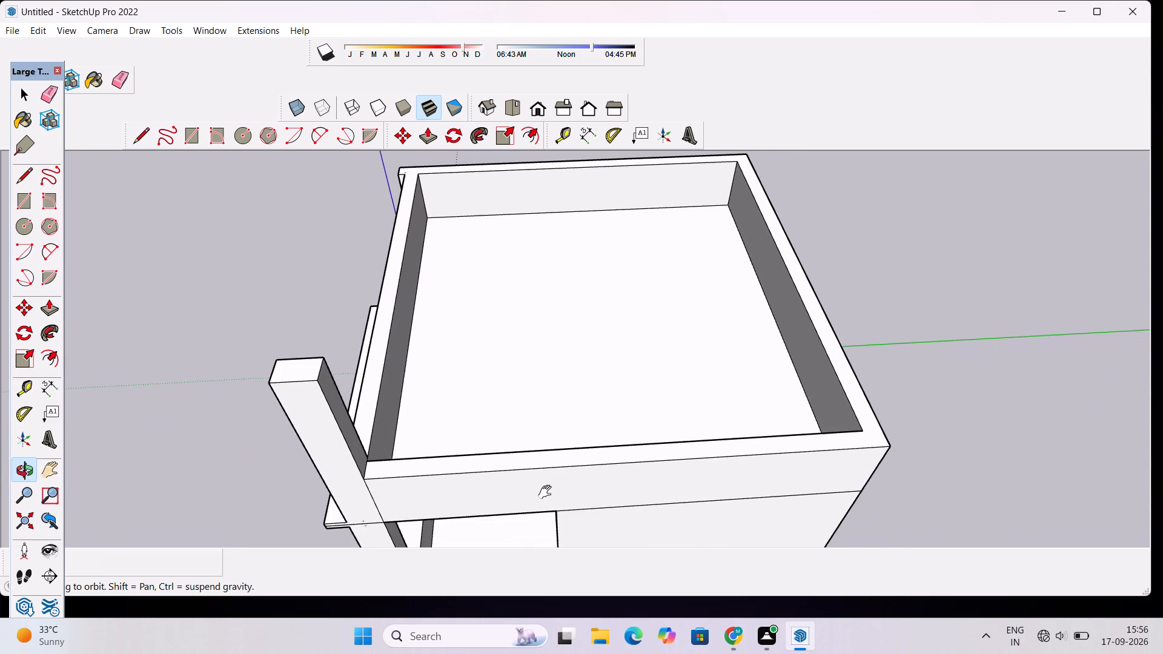
pyautogui.keyDown('shift'); pyautogui.scroll(2, 546, 492); pyautogui.keyUp('shift')
pyautogui.keyDown('shift'); pyautogui.moveTo(556, 492); pyautogui.dragTo(503, 454); pyautogui.keyUp('shift')
pyautogui.press('r')
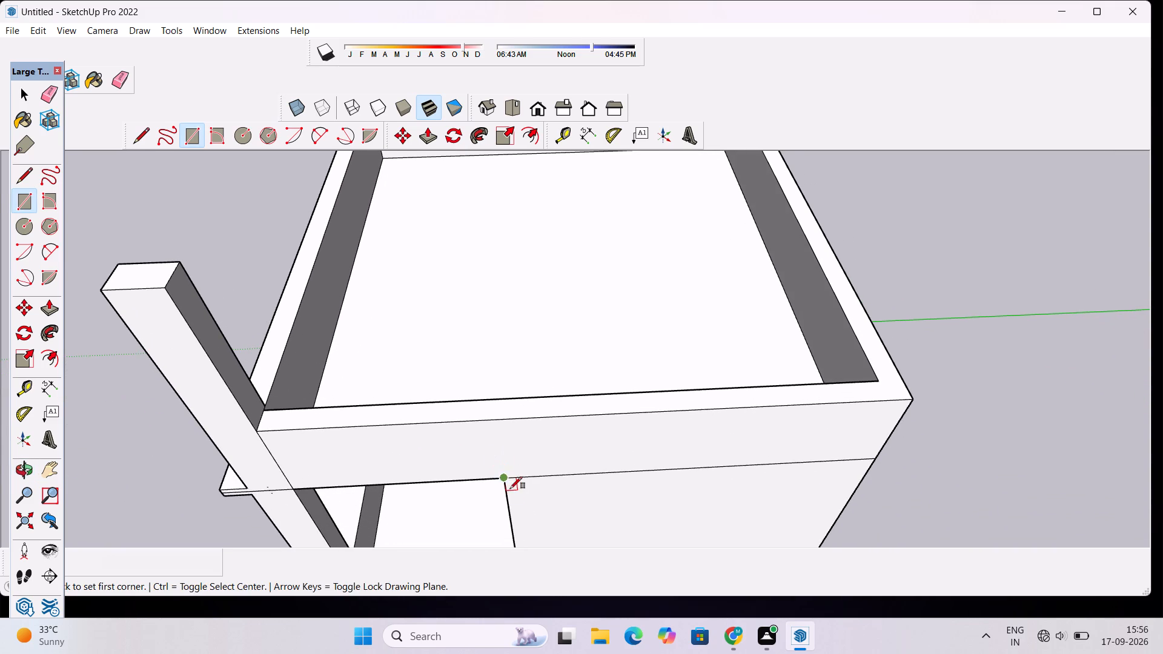
pyautogui.click(495, 419)
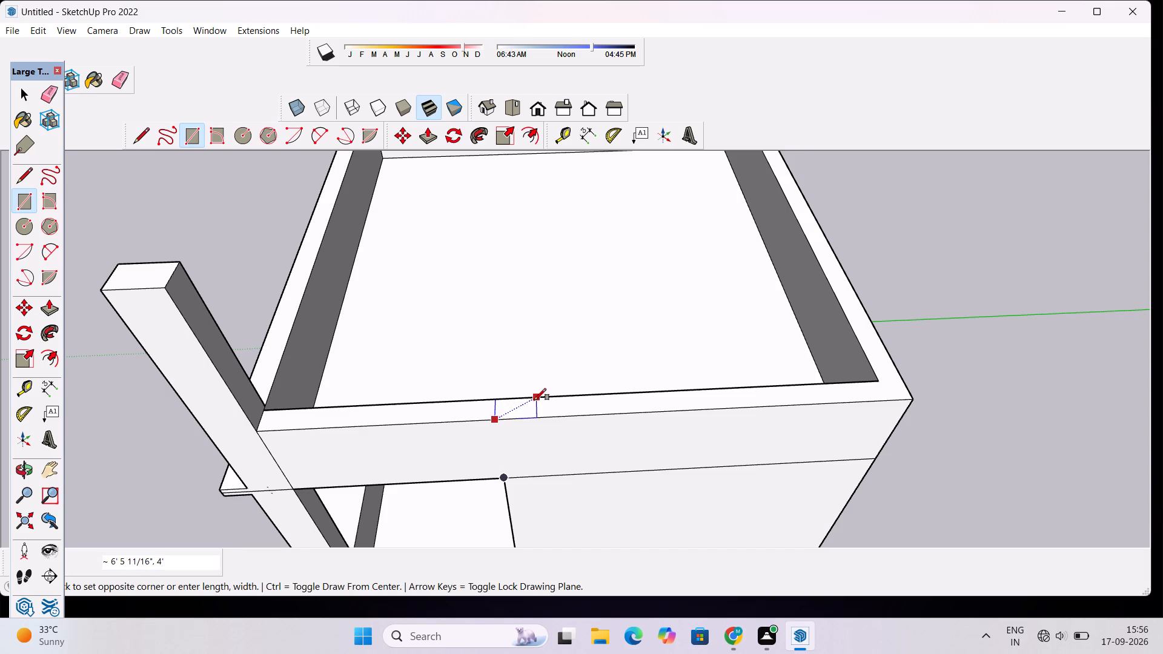
pyautogui.click(534, 400)
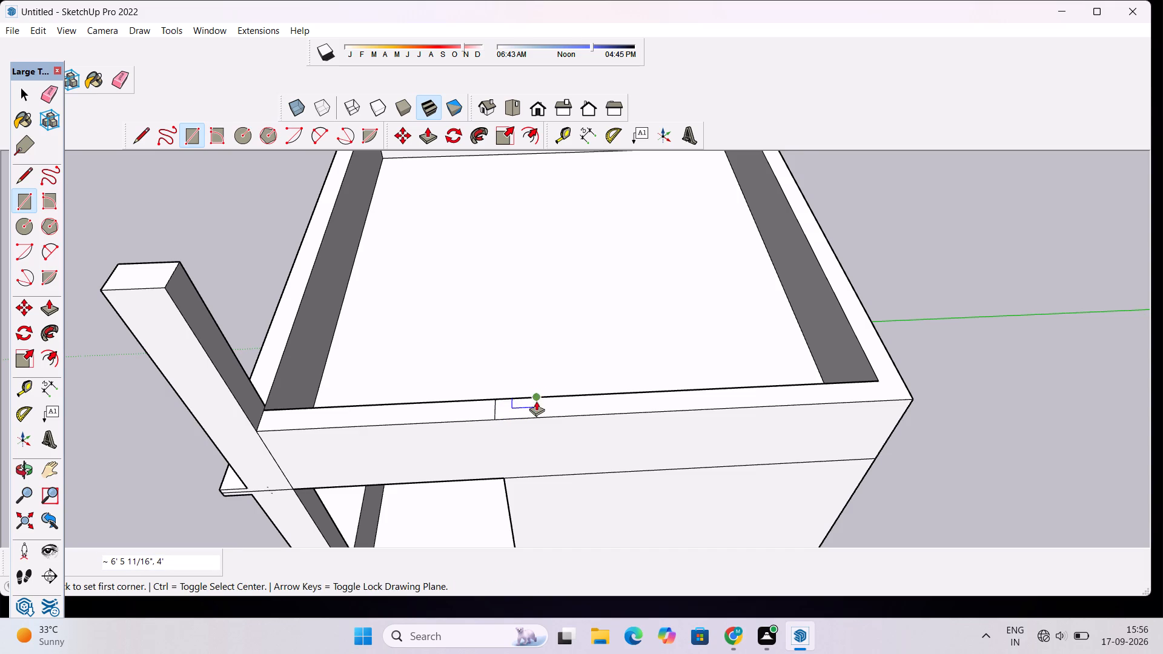
# Pull the rectangle on the side parapet up 29' into a pillar level with the corner pillar's top.
pyautogui.press('p')
pyautogui.click(527, 408)
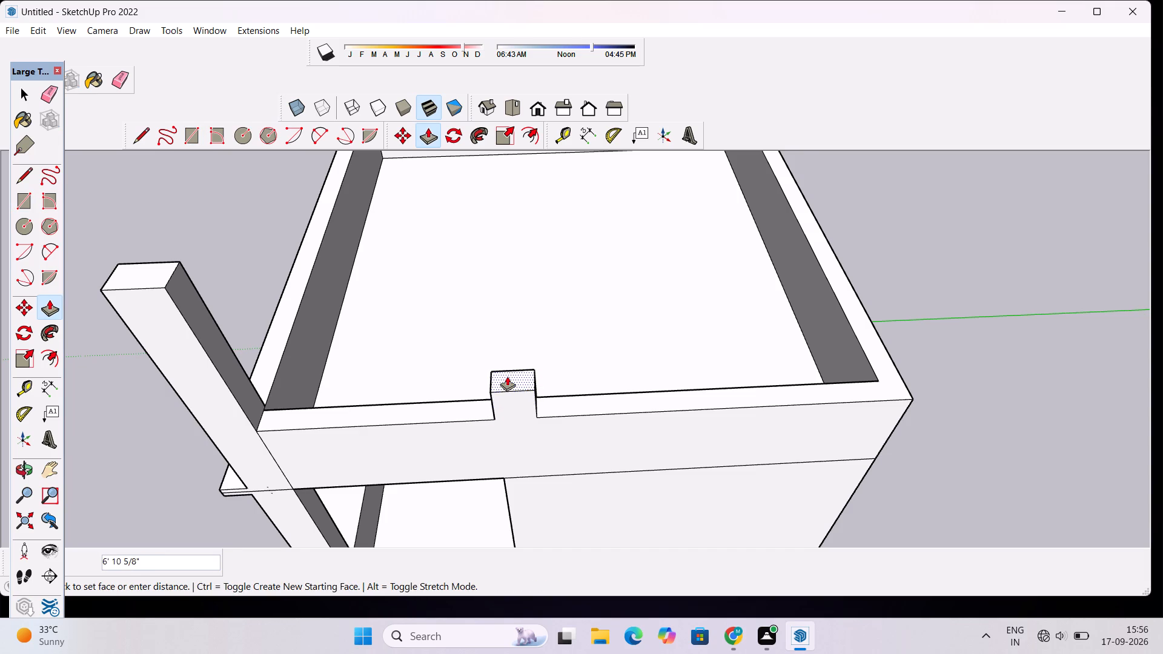
pyautogui.click(163, 292)
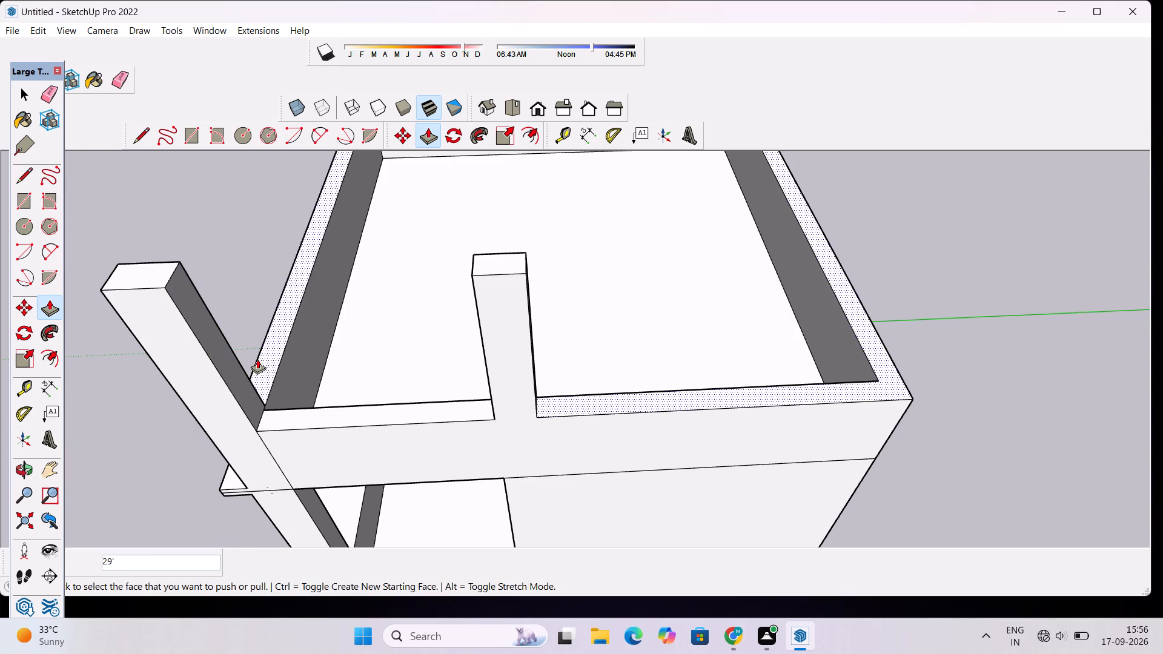
# Examine the new side parapet pillar beside the corner pillar and the rear corner of the parapet.
pyautogui.press('o')
pyautogui.moveTo(268, 358); pyautogui.dragTo(350, 360)
pyautogui.scroll(-8, 351, 340)
pyautogui.moveTo(294, 388); pyautogui.dragTo(479, 337)
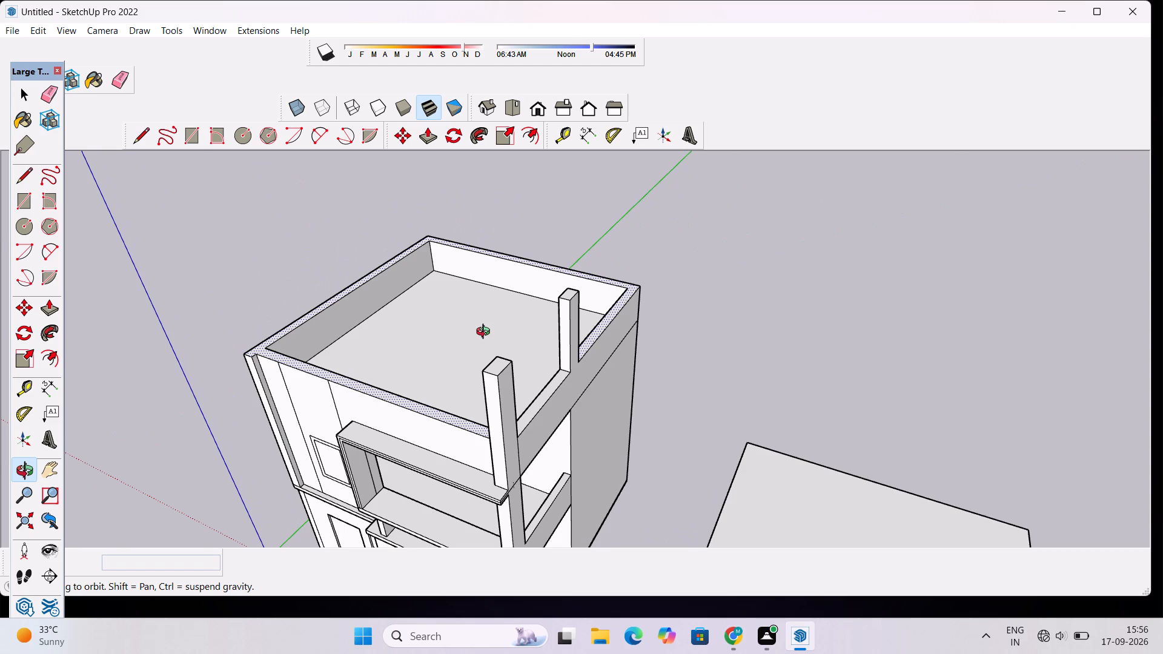
pyautogui.moveTo(629, 323); pyautogui.dragTo(620, 332)
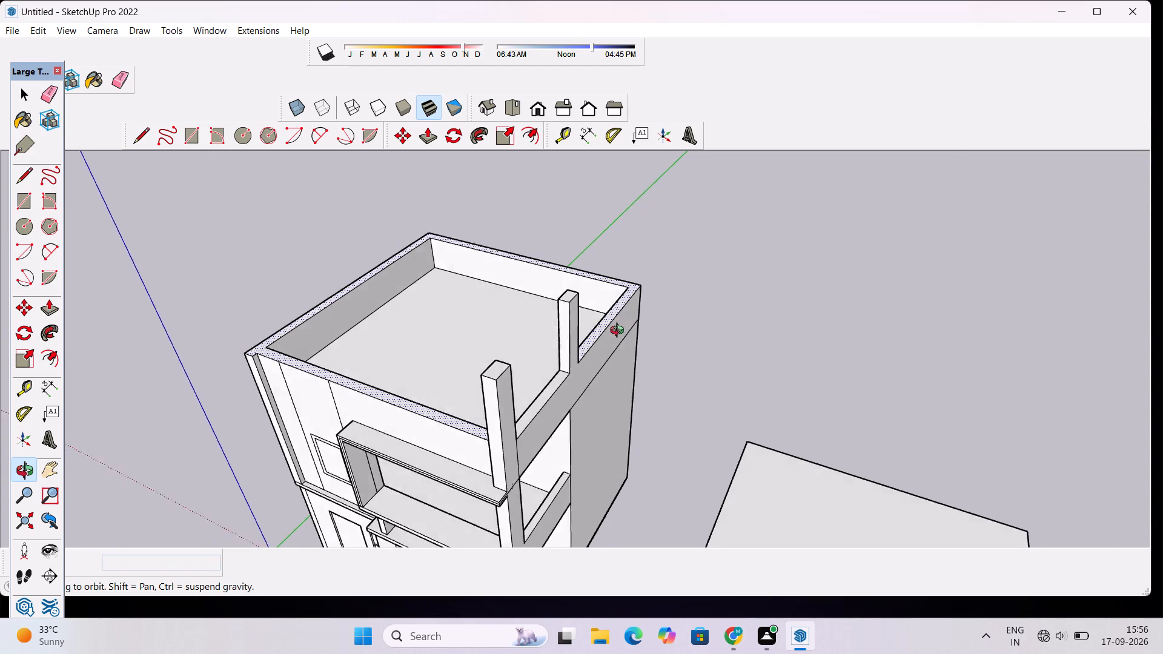
pyautogui.moveTo(620, 332); pyautogui.dragTo(515, 369)
pyautogui.moveTo(587, 340); pyautogui.dragTo(514, 381)
pyautogui.moveTo(565, 347); pyautogui.dragTo(492, 372)
pyautogui.scroll(4, 526, 355)
pyautogui.keyDown('shift'); pyautogui.moveTo(559, 351); pyautogui.dragTo(508, 383); pyautogui.keyUp('shift')
pyautogui.scroll(3, 513, 383)
pyautogui.moveTo(563, 395); pyautogui.dragTo(511, 411)
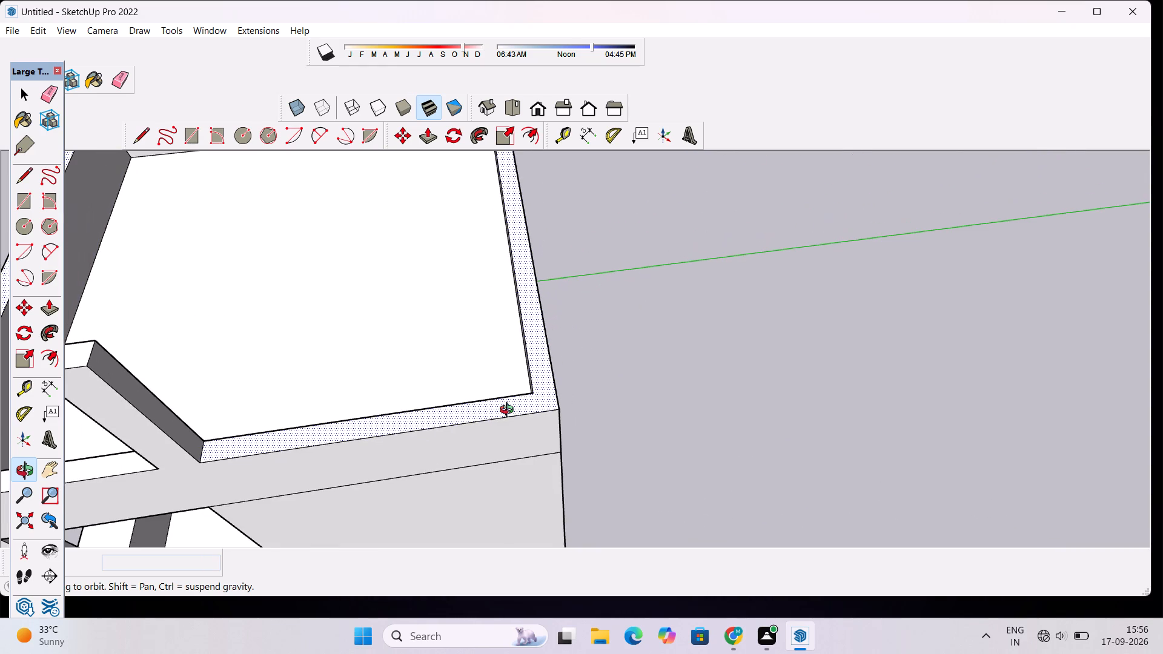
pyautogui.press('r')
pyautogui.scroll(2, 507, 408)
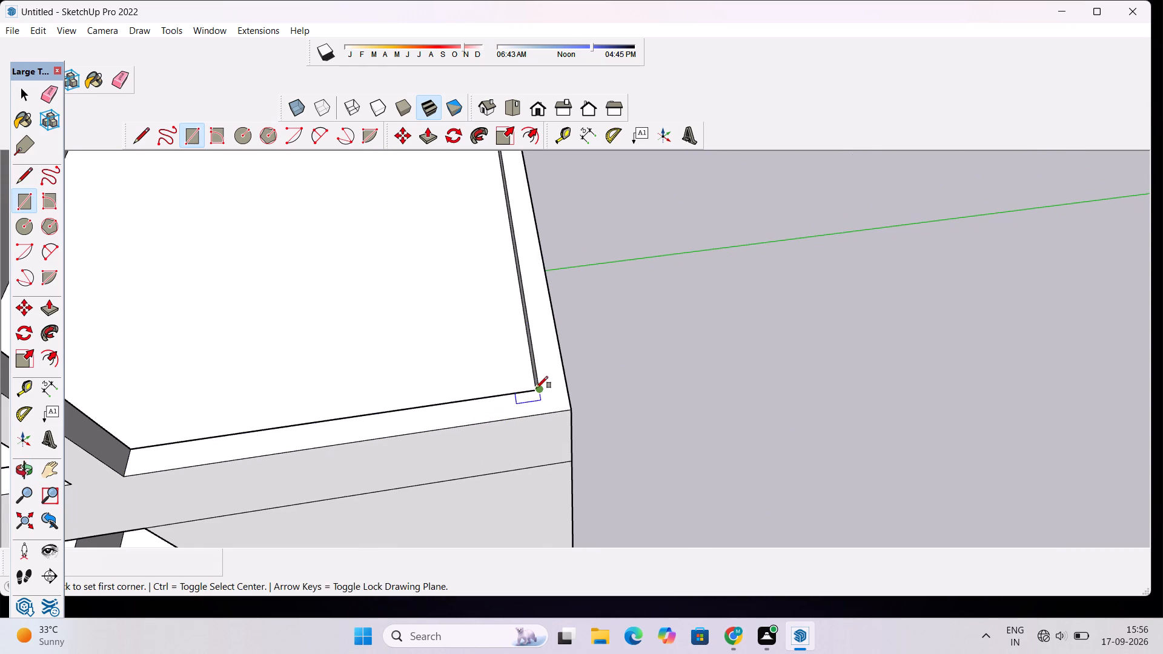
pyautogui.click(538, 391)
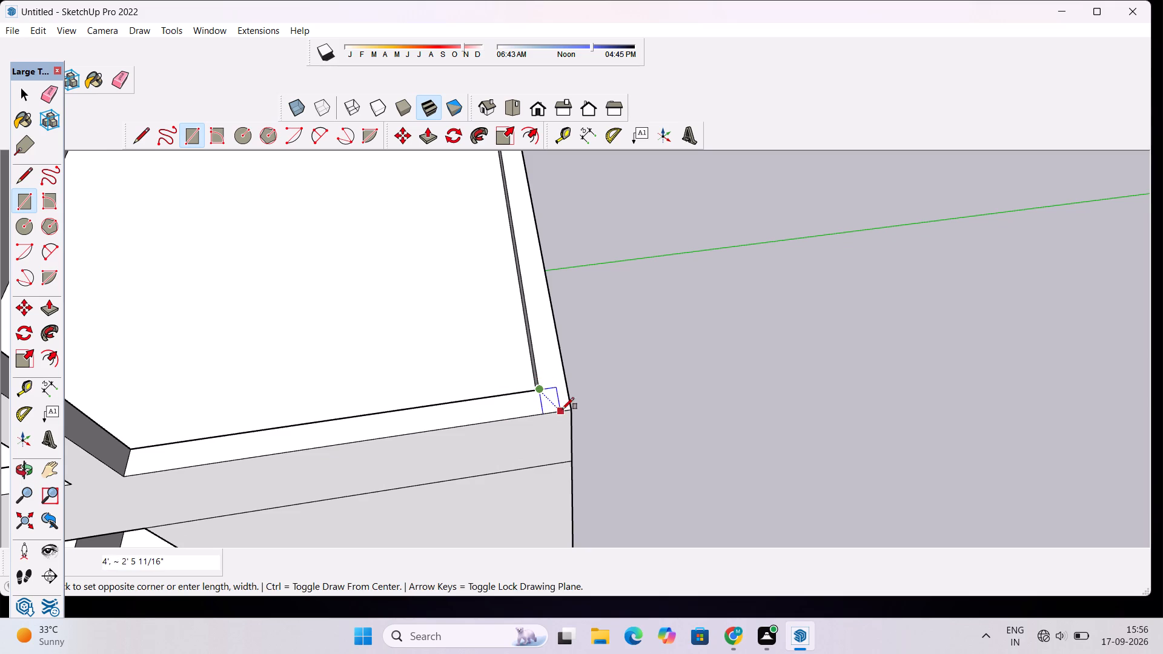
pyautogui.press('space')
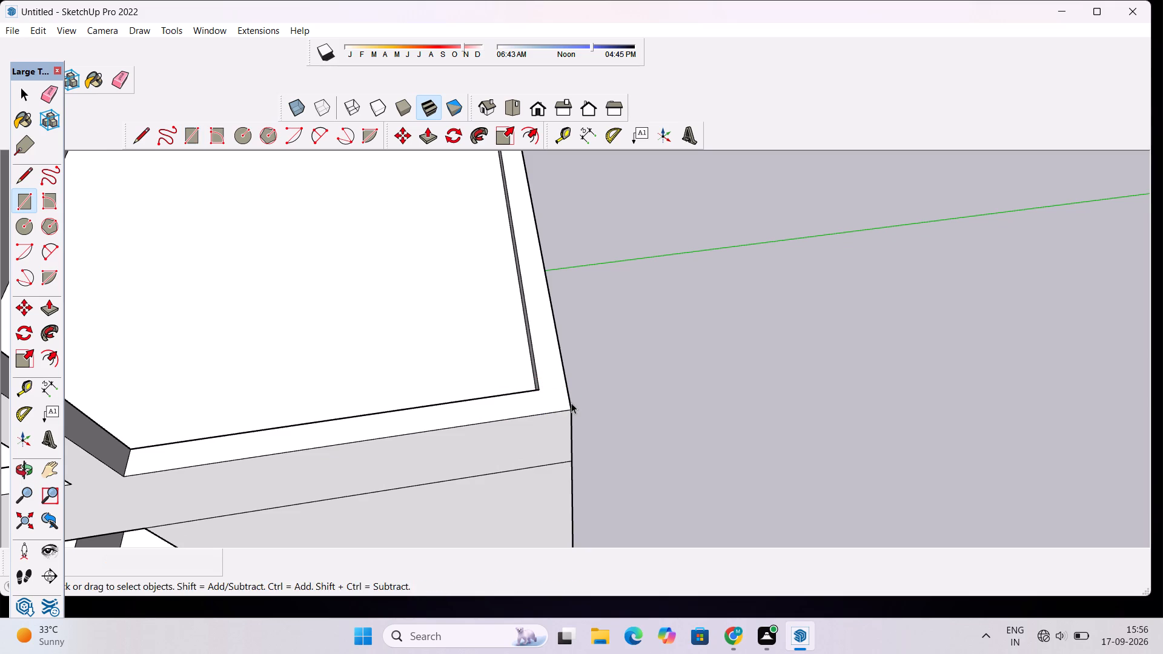
# Draw a rectangle about 6' 6" by 4' on the side parapet's top at its rear corner.
pyautogui.write('r')
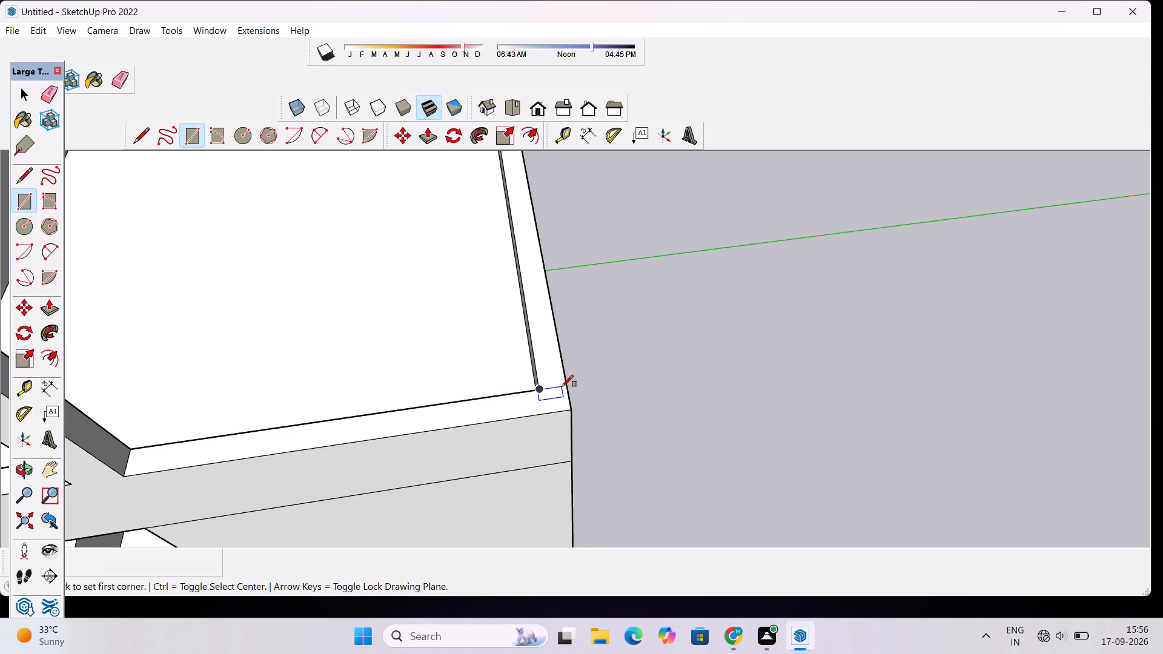
pyautogui.click(567, 388)
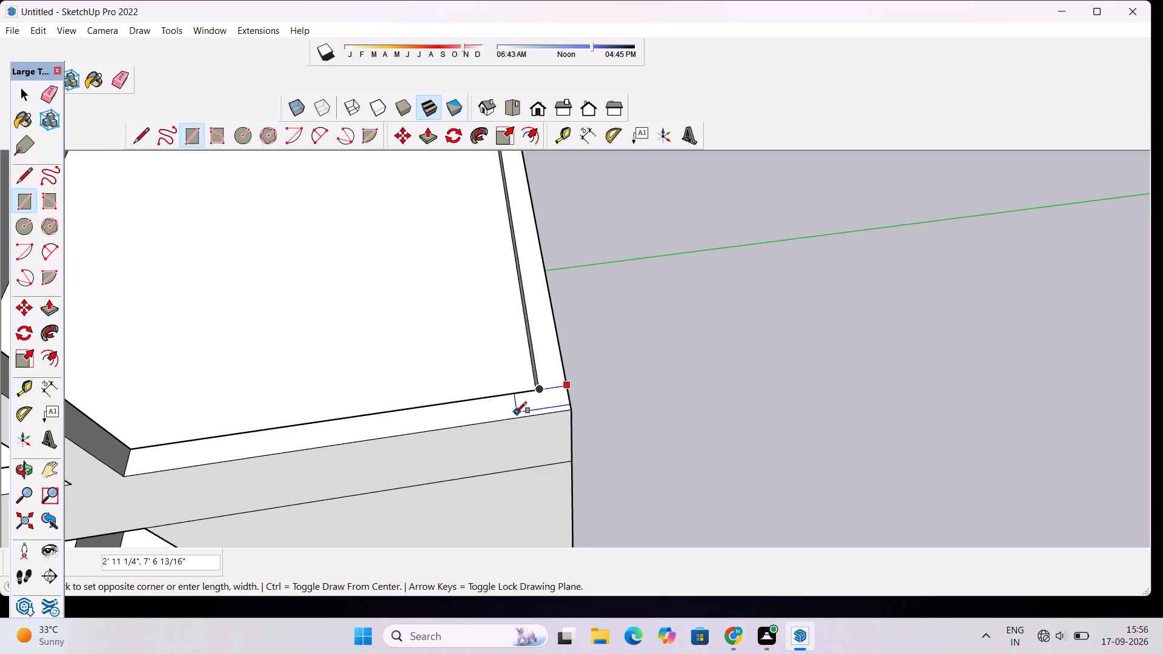
pyautogui.click(523, 416)
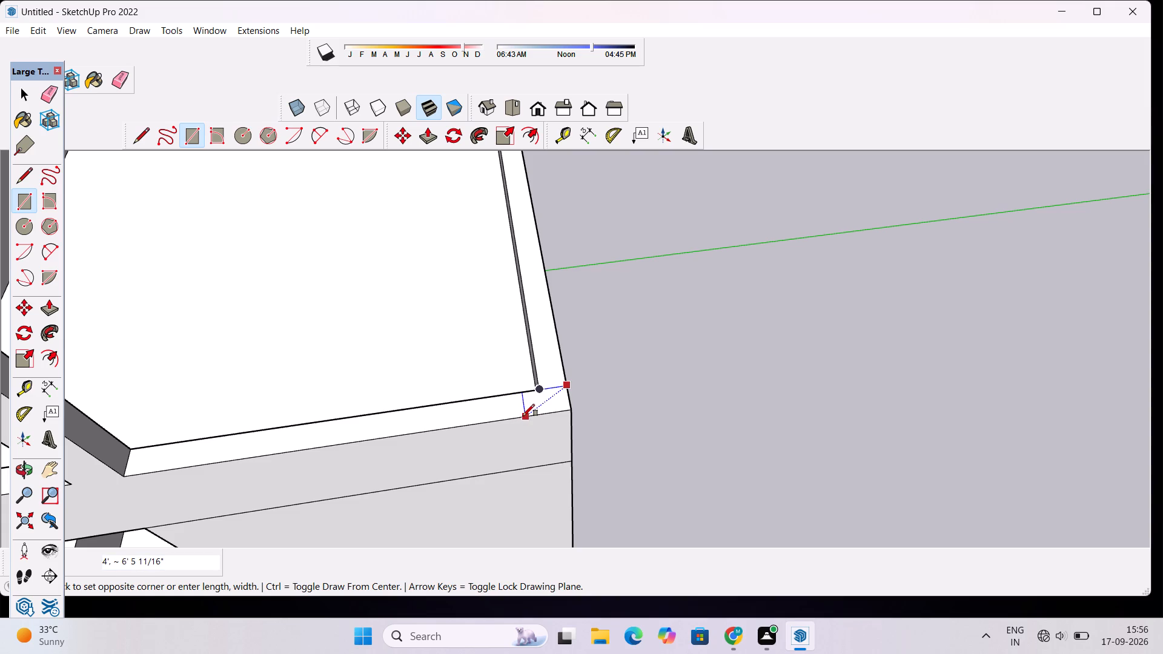
pyautogui.press('space')
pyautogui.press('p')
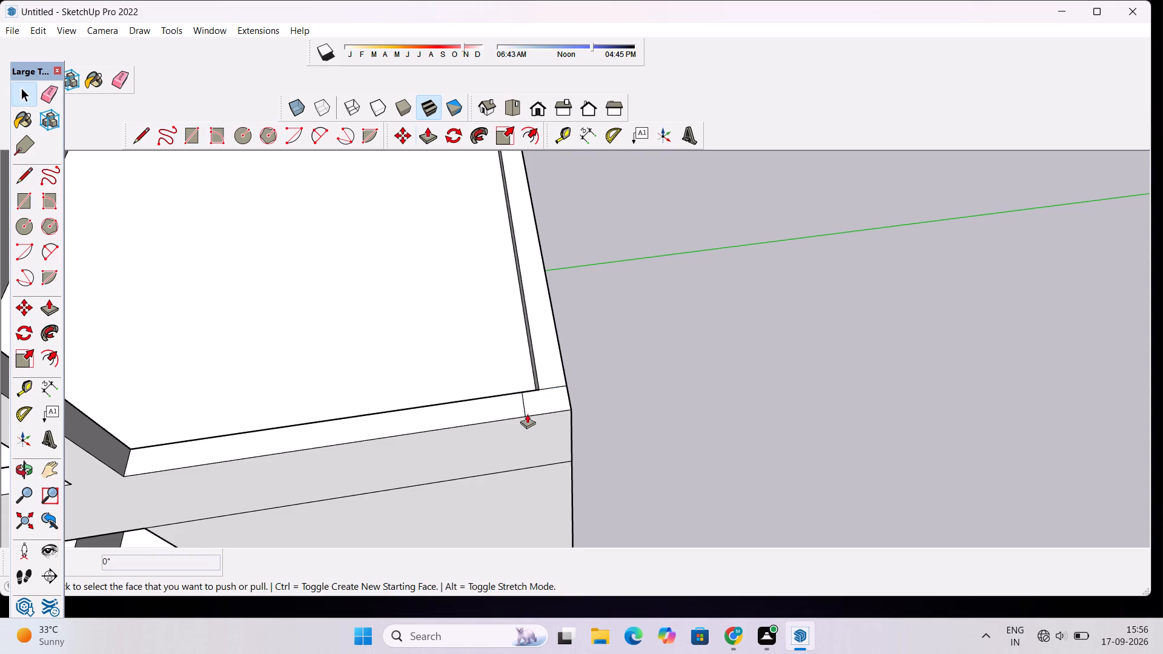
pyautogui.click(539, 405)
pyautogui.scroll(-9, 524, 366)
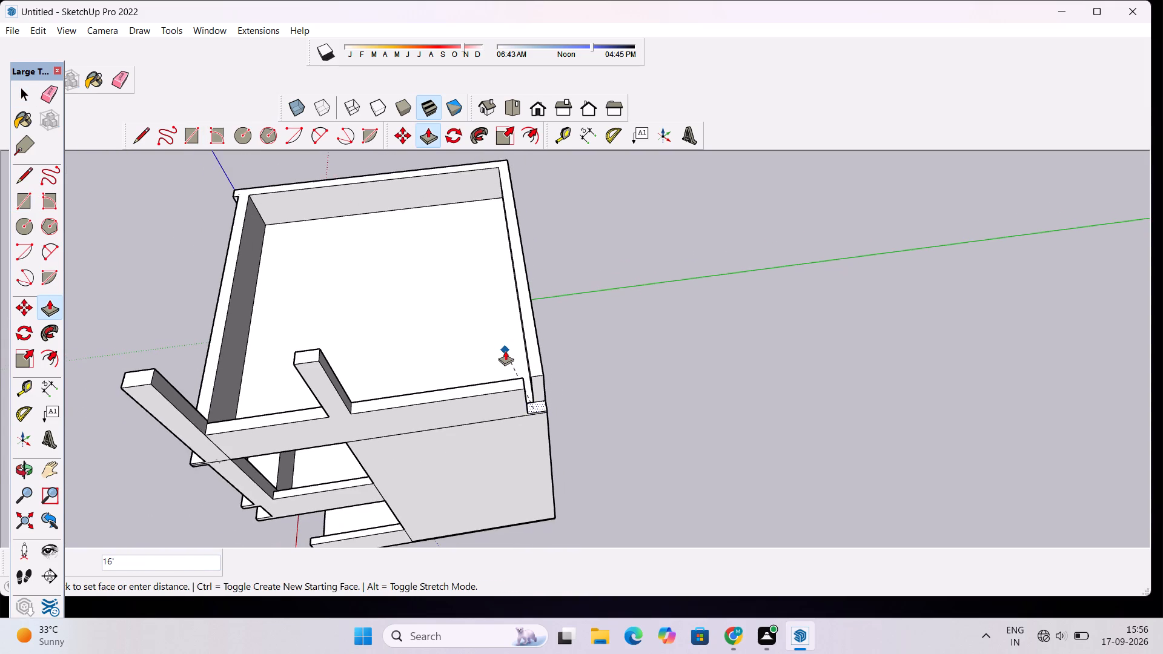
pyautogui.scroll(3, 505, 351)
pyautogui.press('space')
# Widen the rear corner rectangle by moving its inner short edge about 10 11/16" along the side parapet.
pyautogui.scroll(7, 546, 394)
pyautogui.press('m')
pyautogui.click(516, 401)
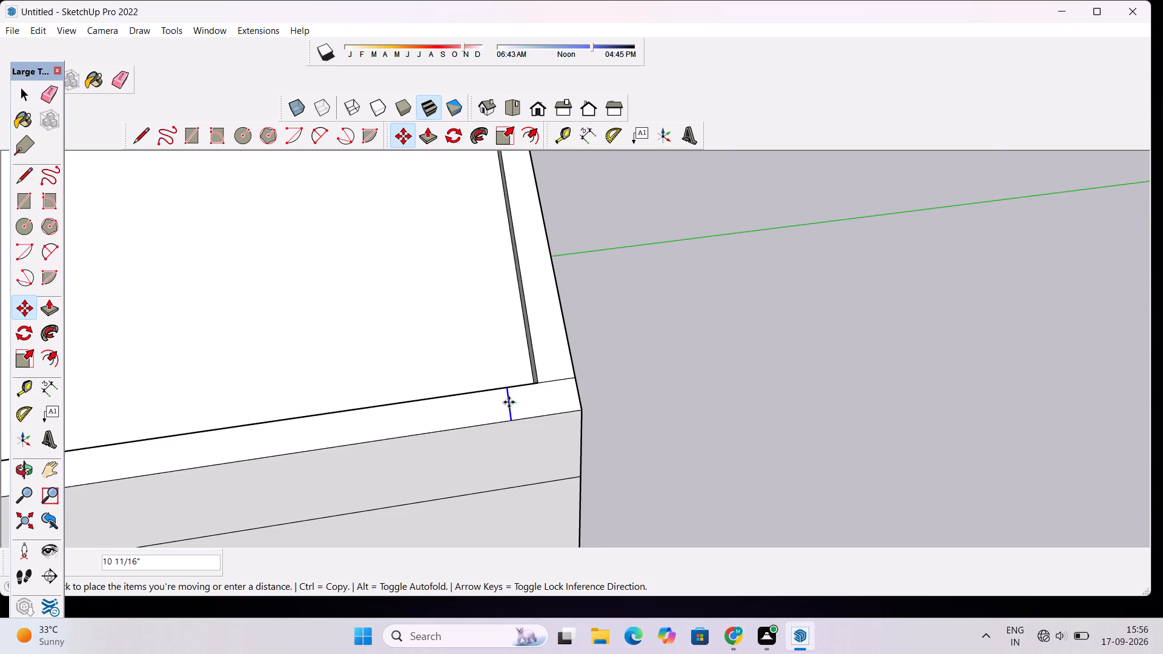
pyautogui.click(509, 402)
pyautogui.press('space')
# Pull the rear corner rectangle up 29' into a pillar level with the top of the middle parapet pillar.
pyautogui.click(521, 400)
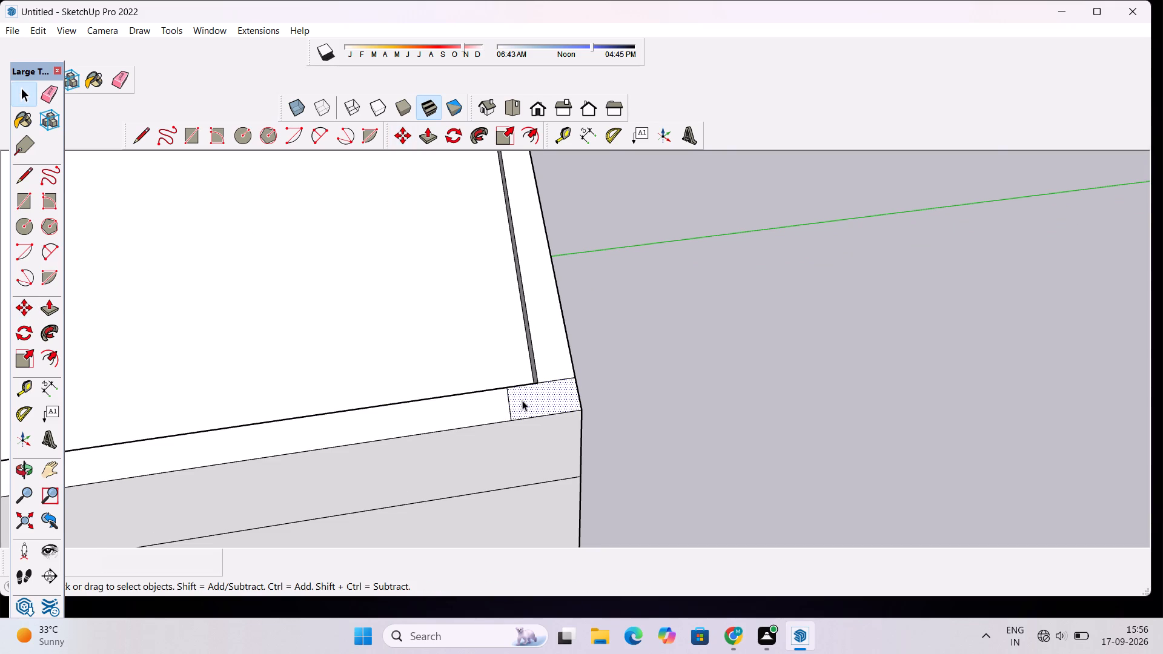
pyautogui.press('p')
pyautogui.click(522, 400)
pyautogui.scroll(-11, 522, 382)
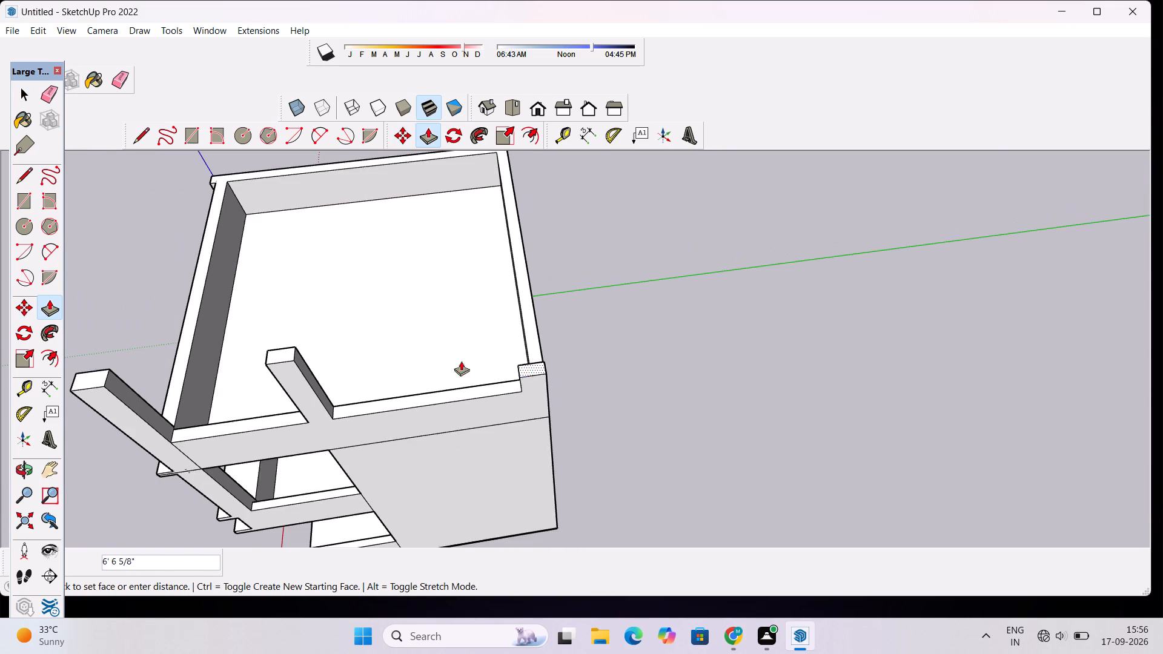
pyautogui.scroll(4, 325, 343)
pyautogui.click(274, 368)
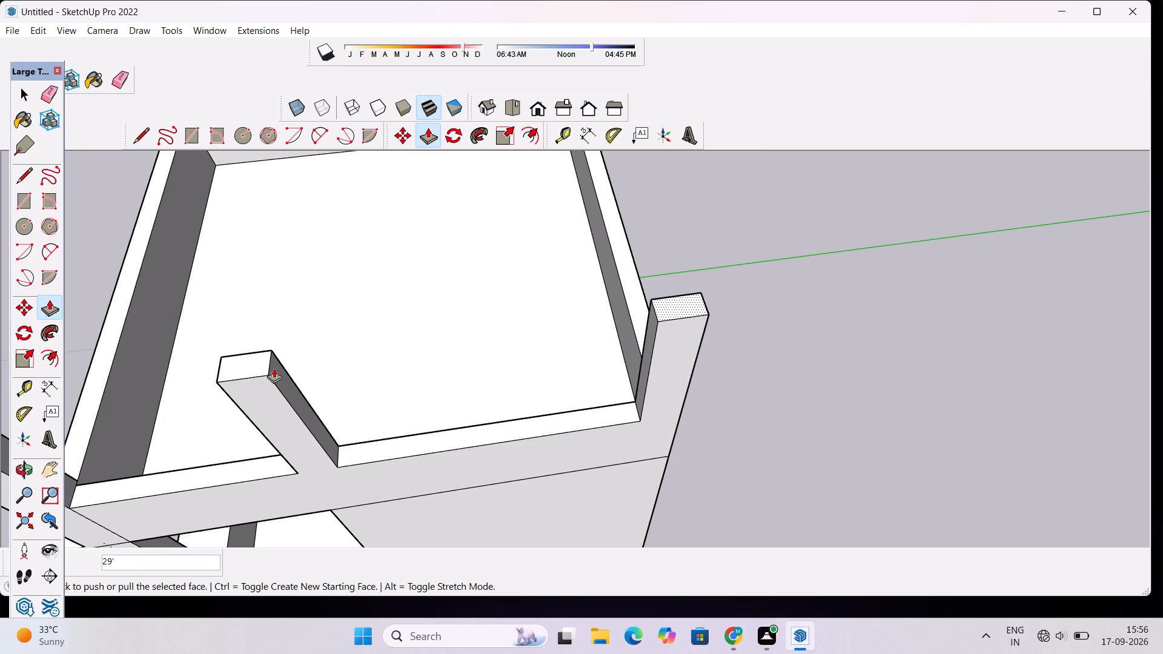
# Erase the leftover vertical edge on the inner face of the side parapet's rear corner pillar.
pyautogui.press('o')
pyautogui.scroll(-8, 502, 385)
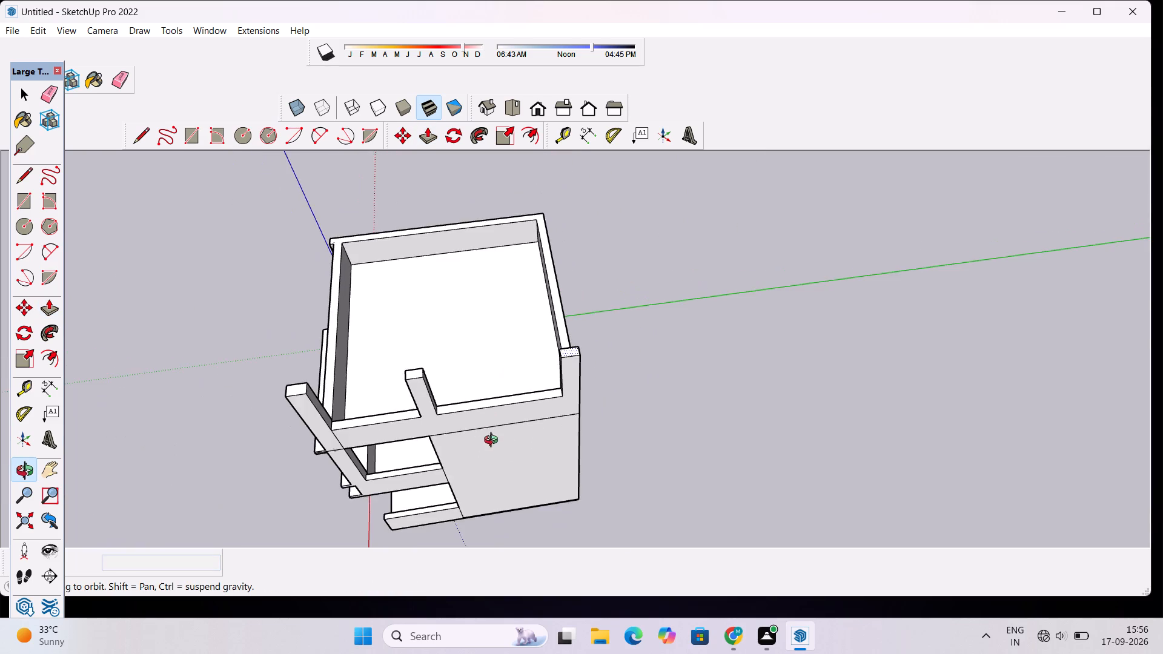
pyautogui.moveTo(494, 441); pyautogui.dragTo(463, 312)
pyautogui.scroll(4, 420, 315)
pyautogui.moveTo(406, 319); pyautogui.dragTo(606, 376)
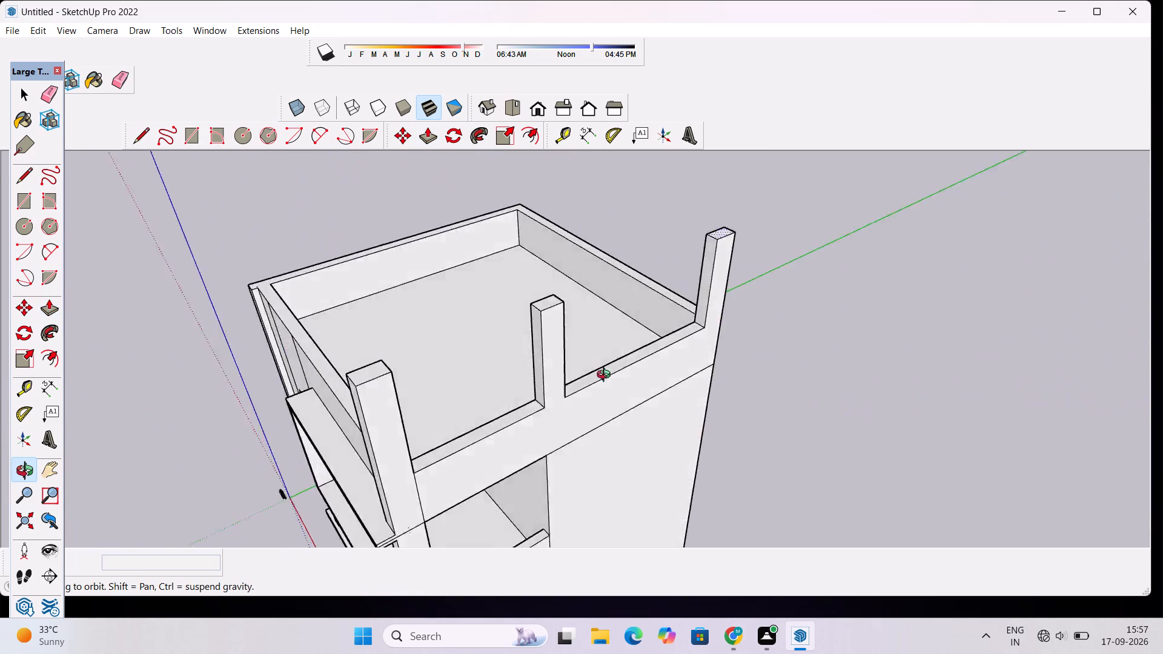
pyautogui.moveTo(606, 376); pyautogui.dragTo(793, 357)
pyautogui.keyDown('shift'); pyautogui.moveTo(802, 350); pyautogui.dragTo(649, 397); pyautogui.keyUp('shift')
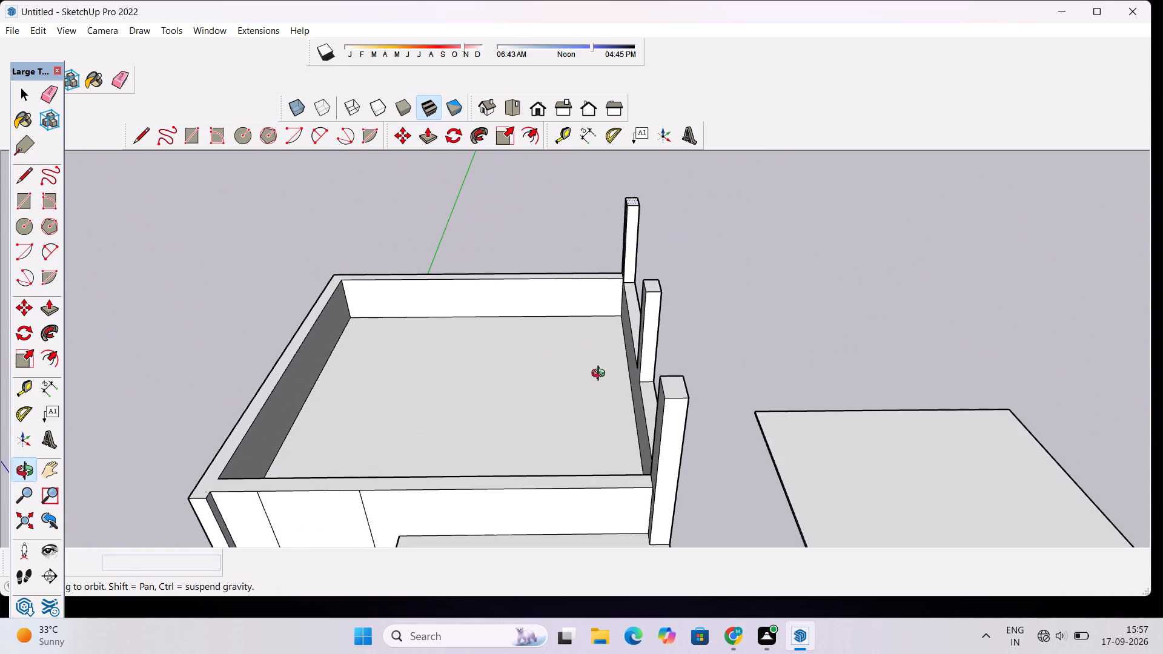
pyautogui.scroll(3, 565, 348)
pyautogui.moveTo(572, 355); pyautogui.dragTo(706, 338)
pyautogui.keyDown('shift'); pyautogui.moveTo(655, 327); pyautogui.dragTo(605, 524); pyautogui.keyUp('shift')
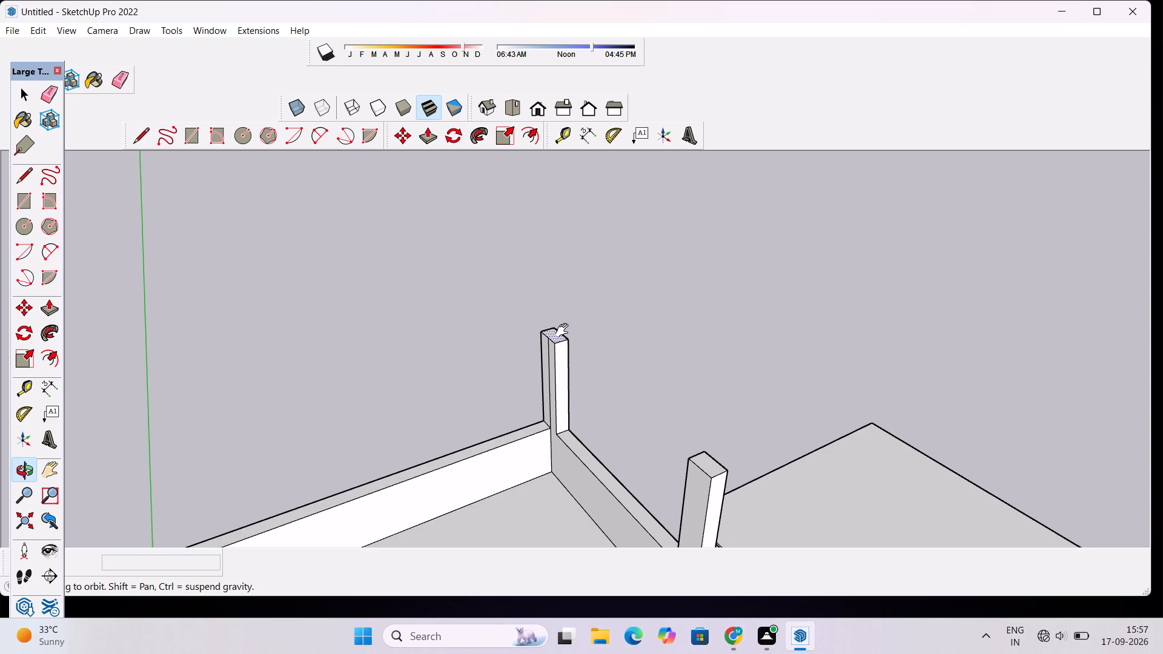
pyautogui.keyDown('shift'); pyautogui.scroll(6, 565, 331); pyautogui.keyUp('shift')
pyautogui.moveTo(526, 405); pyautogui.dragTo(561, 372)
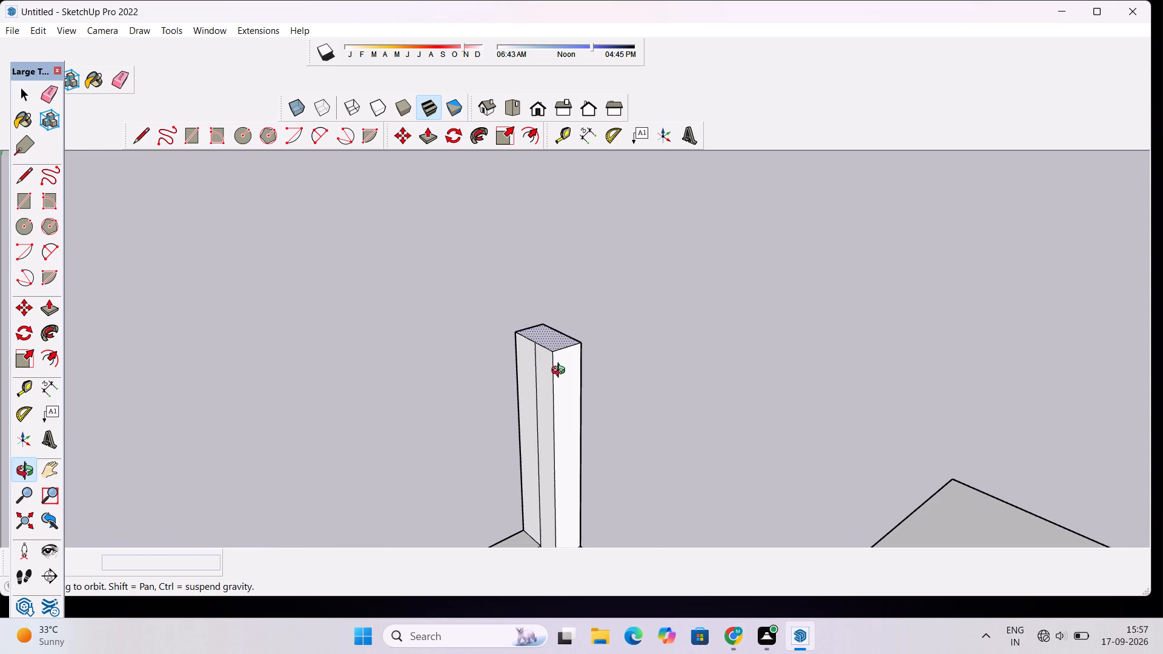
pyautogui.scroll(4, 561, 372)
pyautogui.press('e')
pyautogui.click(522, 363)
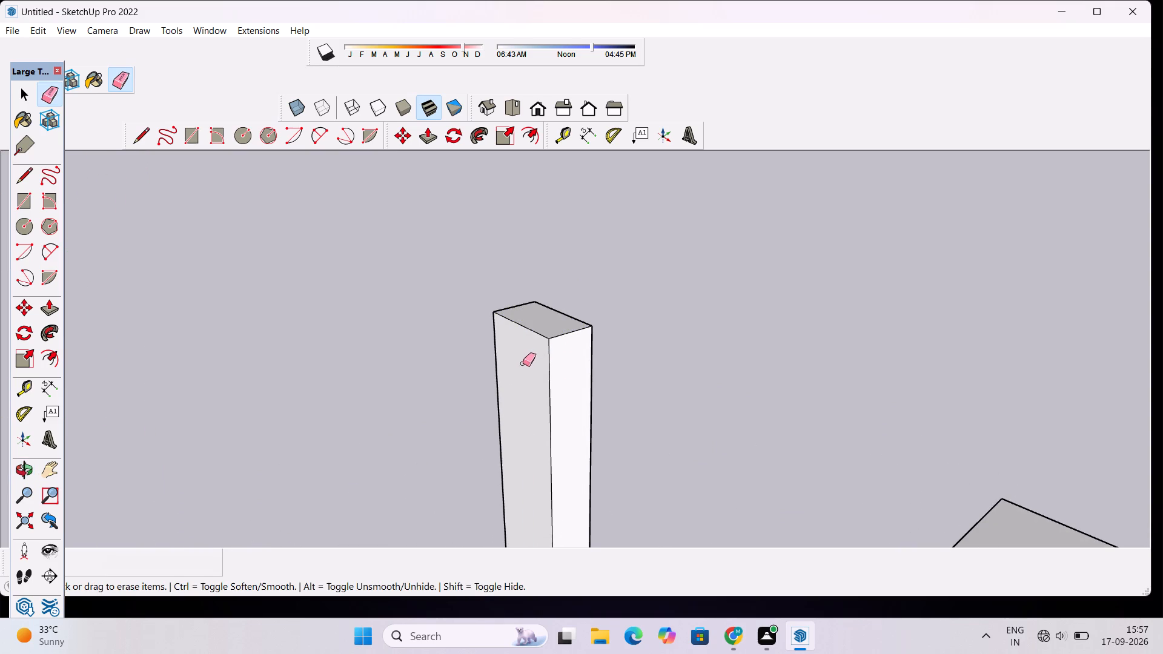
# Examine the three side parapet pillars from the front, the side and above to compare their heights and alignment.
pyautogui.press('o')
pyautogui.scroll(-8, 535, 343)
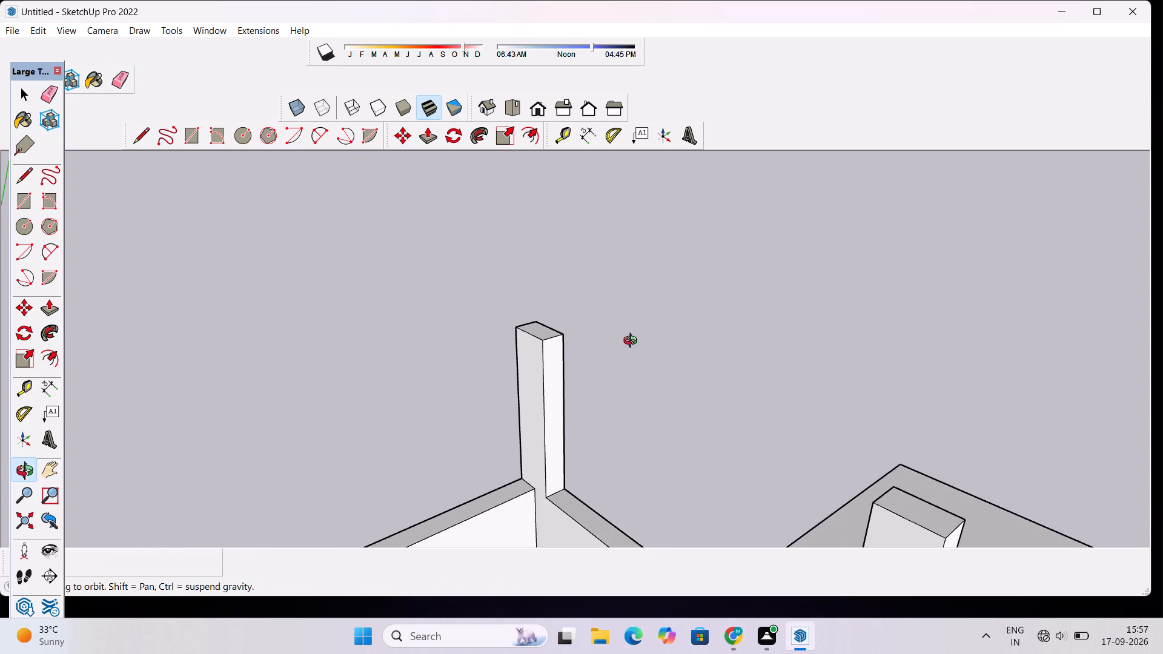
pyautogui.moveTo(612, 358); pyautogui.dragTo(497, 396)
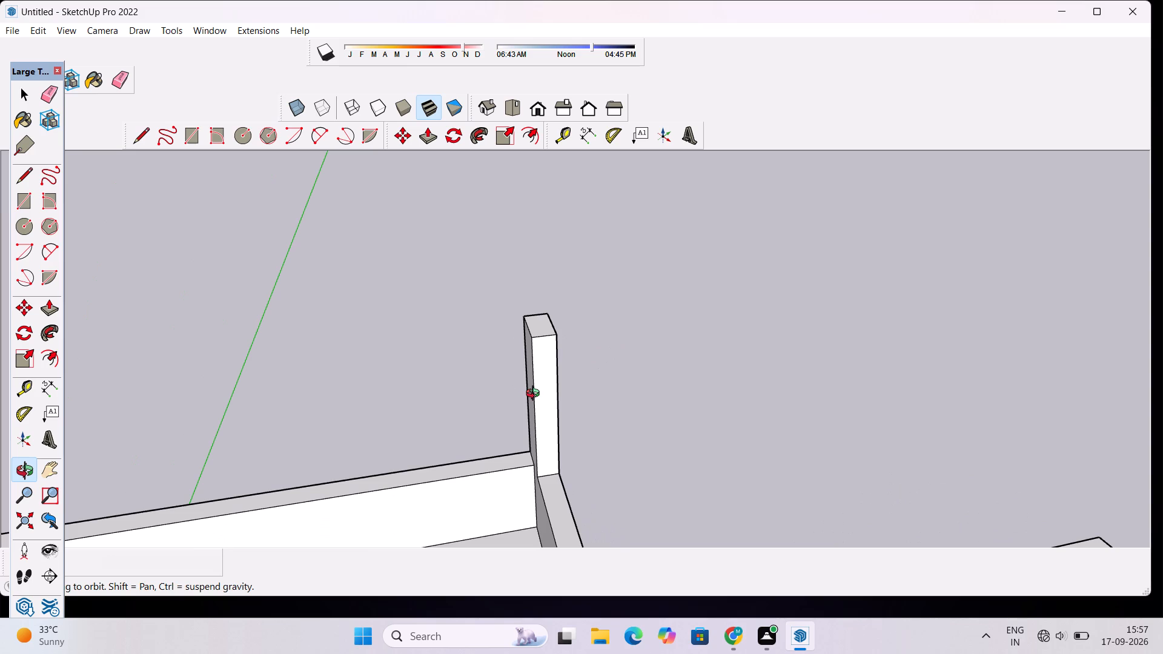
pyautogui.moveTo(543, 397); pyautogui.dragTo(451, 387)
pyautogui.scroll(-9, 455, 352)
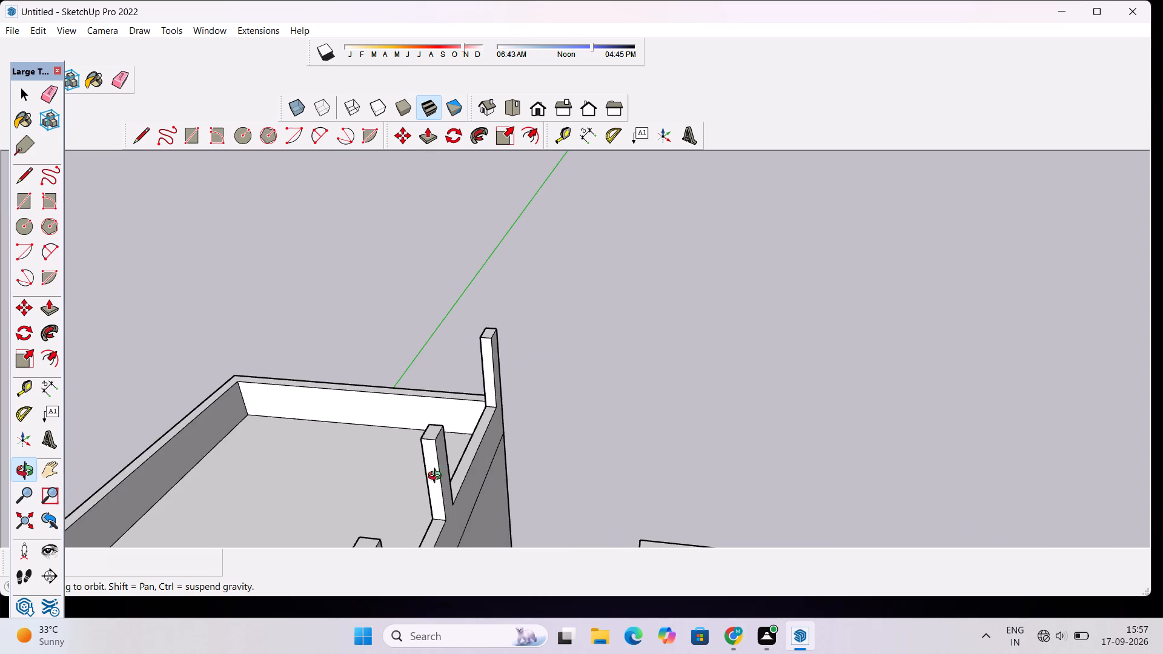
pyautogui.moveTo(440, 483); pyautogui.dragTo(496, 392)
pyautogui.scroll(-5, 498, 371)
pyautogui.moveTo(489, 392); pyautogui.dragTo(538, 414)
pyautogui.keyDown('shift'); pyautogui.moveTo(521, 467); pyautogui.dragTo(542, 418); pyautogui.keyUp('shift')
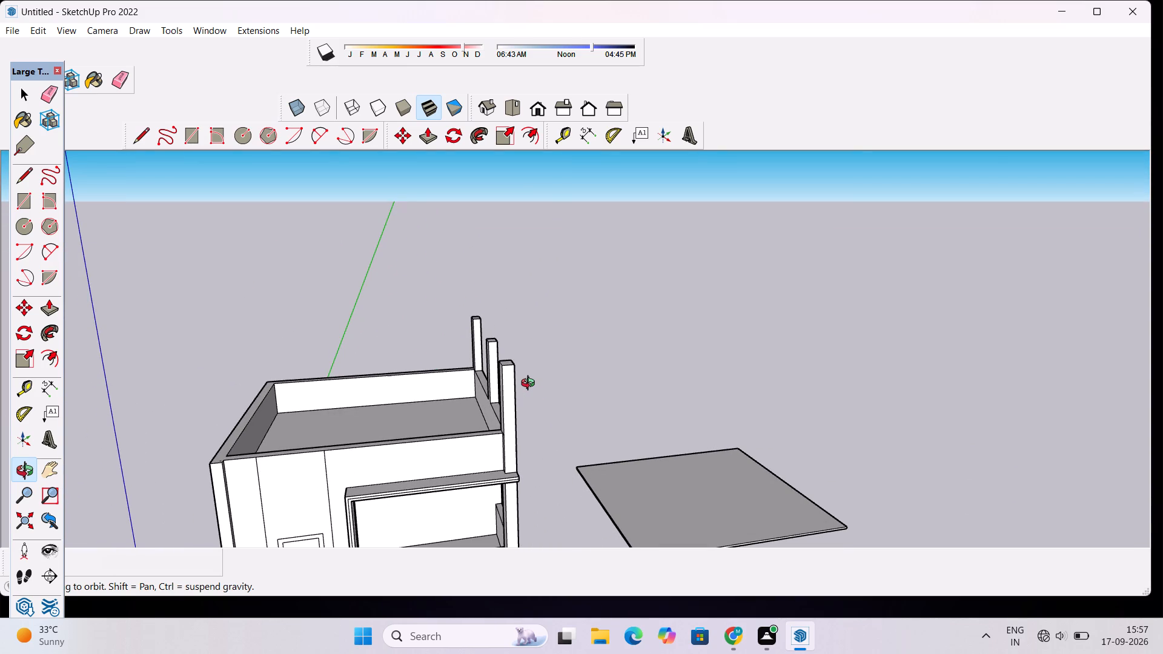
pyautogui.scroll(4, 489, 371)
pyautogui.scroll(-2, 509, 354)
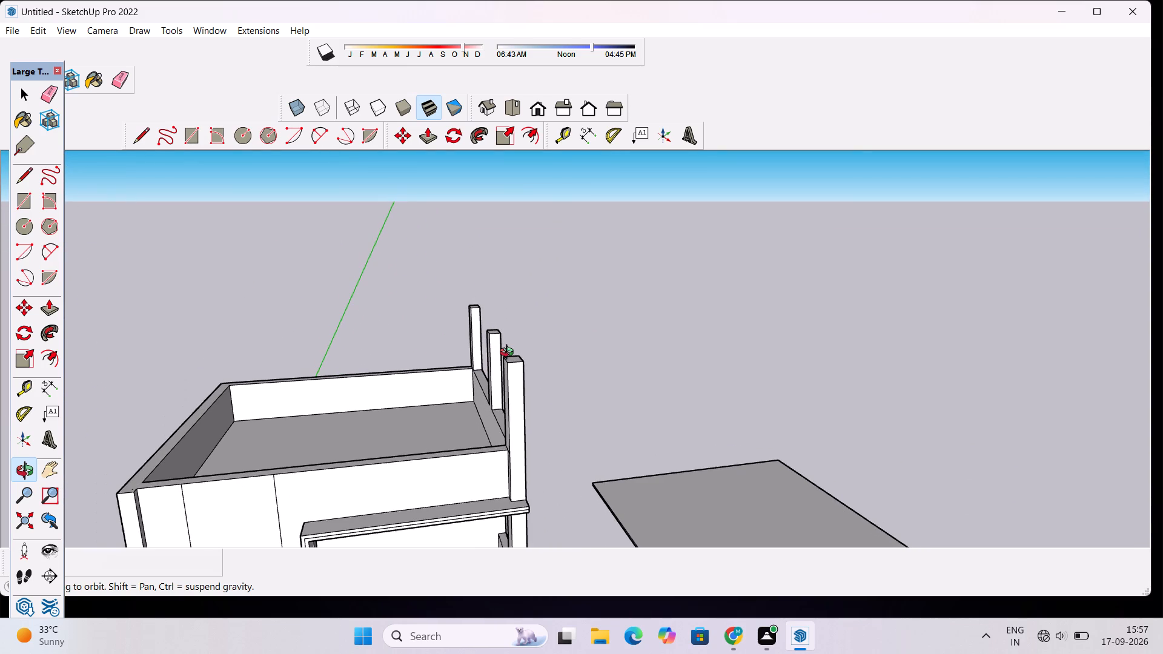
pyautogui.moveTo(524, 360); pyautogui.dragTo(237, 434)
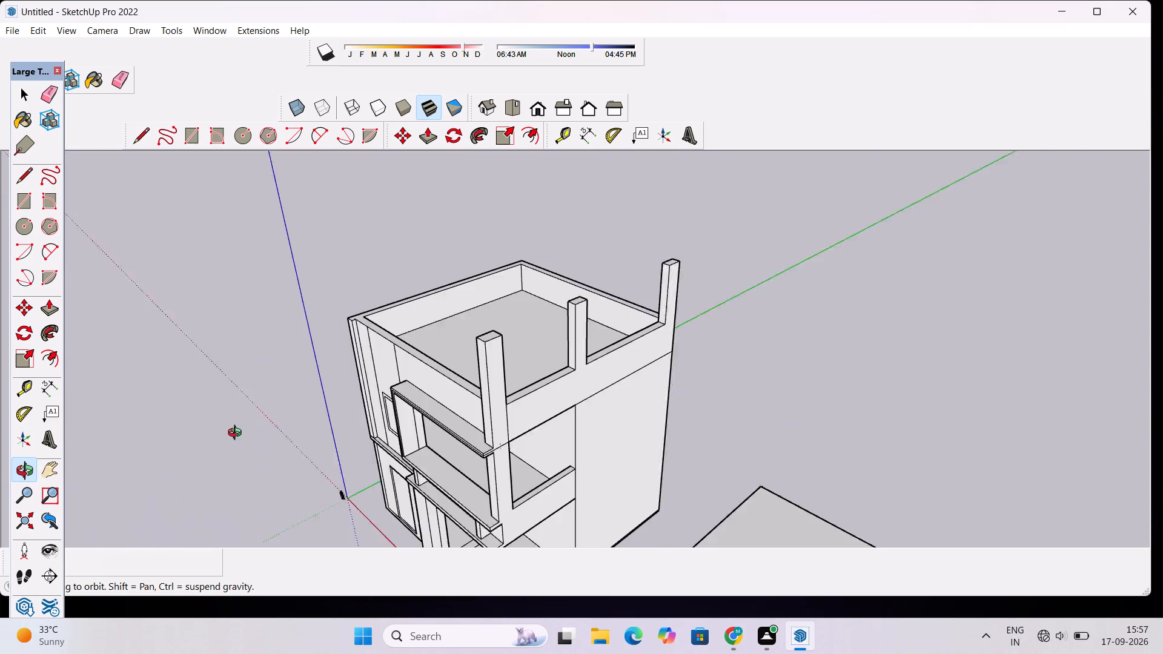
pyautogui.moveTo(237, 434); pyautogui.dragTo(234, 435)
pyautogui.moveTo(594, 377); pyautogui.dragTo(471, 414)
pyautogui.keyDown('shift'); pyautogui.moveTo(502, 383); pyautogui.dragTo(503, 460); pyautogui.keyUp('shift')
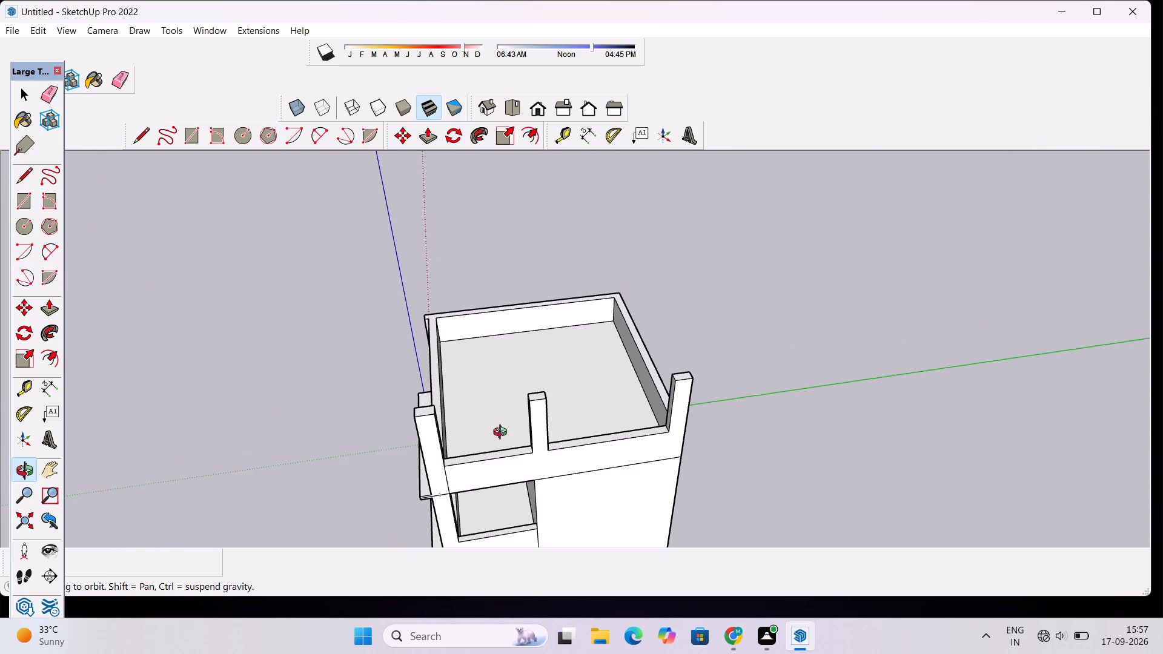
# Draw lines joining the outer top edges of the corner, middle and rear corner pillars, starting with a 36' span to the middle pillar.
pyautogui.scroll(3, 503, 432)
pyautogui.moveTo(526, 412); pyautogui.dragTo(512, 438)
pyautogui.scroll(2, 468, 458)
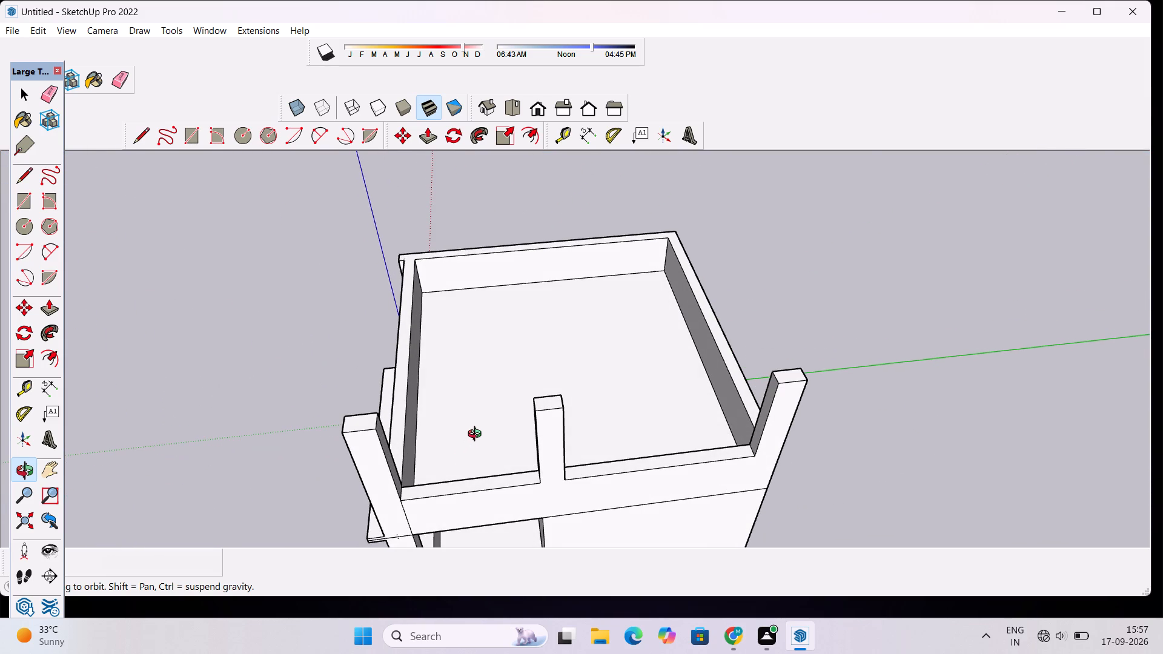
pyautogui.moveTo(551, 422); pyautogui.dragTo(495, 449)
pyautogui.moveTo(456, 470); pyautogui.dragTo(512, 470)
pyautogui.scroll(3, 512, 470)
pyautogui.keyDown('shift'); pyautogui.moveTo(509, 463); pyautogui.dragTo(483, 463); pyautogui.keyUp('shift')
pyautogui.scroll(1, 480, 461)
pyautogui.press('l')
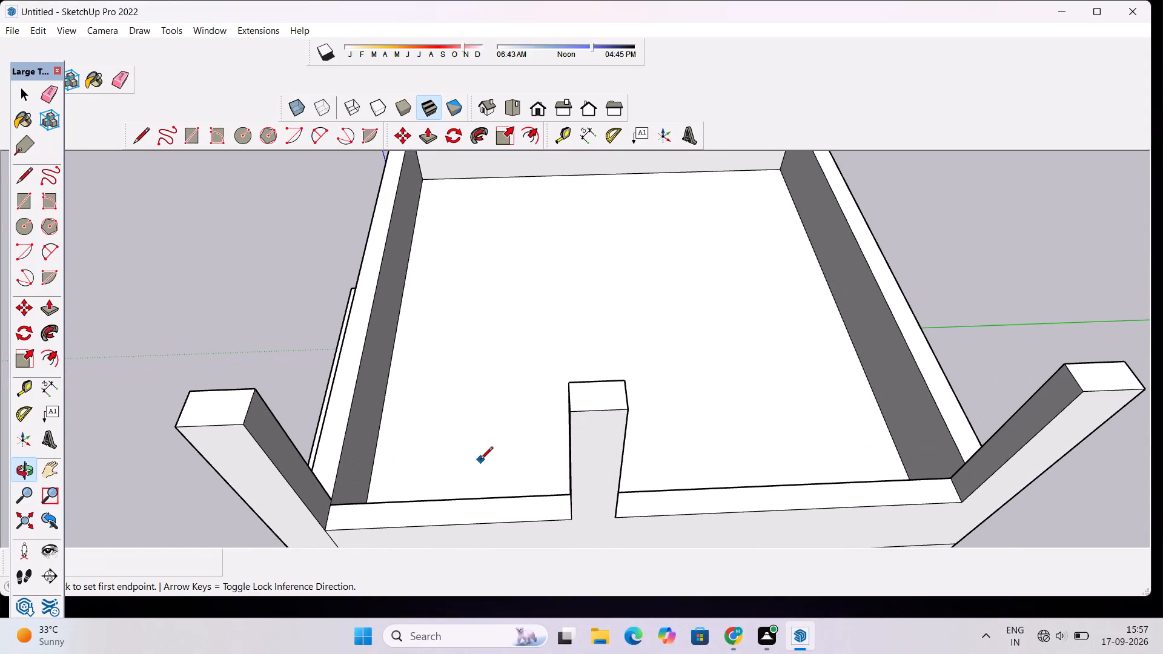
pyautogui.click(245, 426)
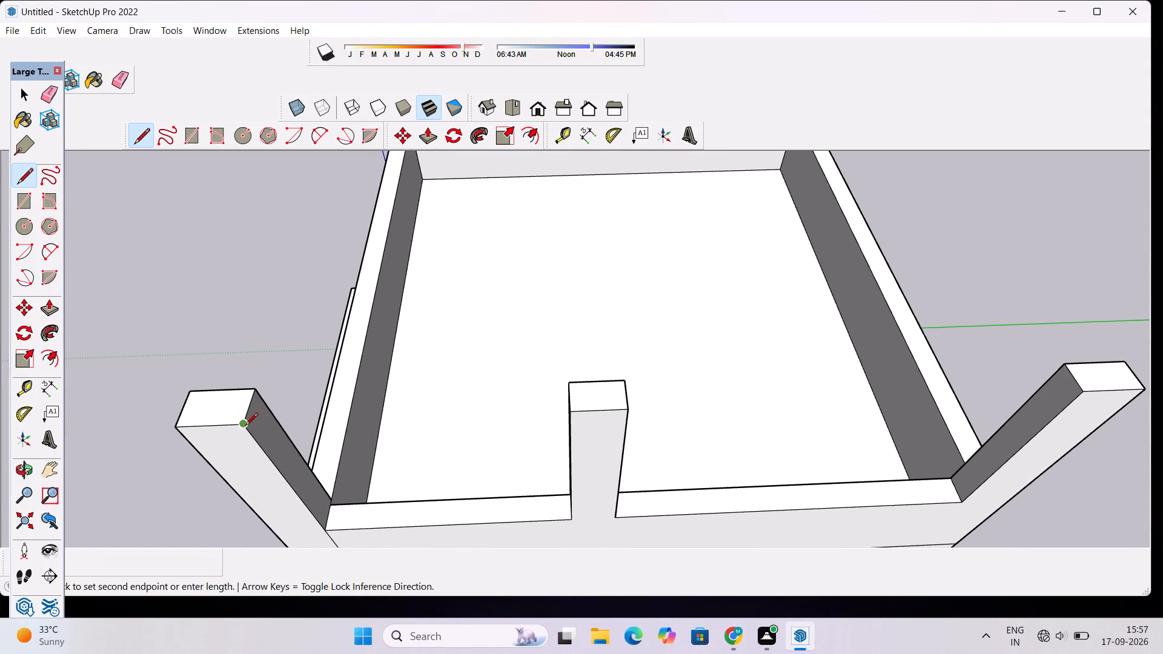
pyautogui.click(569, 412)
pyautogui.click(629, 408)
pyautogui.scroll(-5, 457, 399)
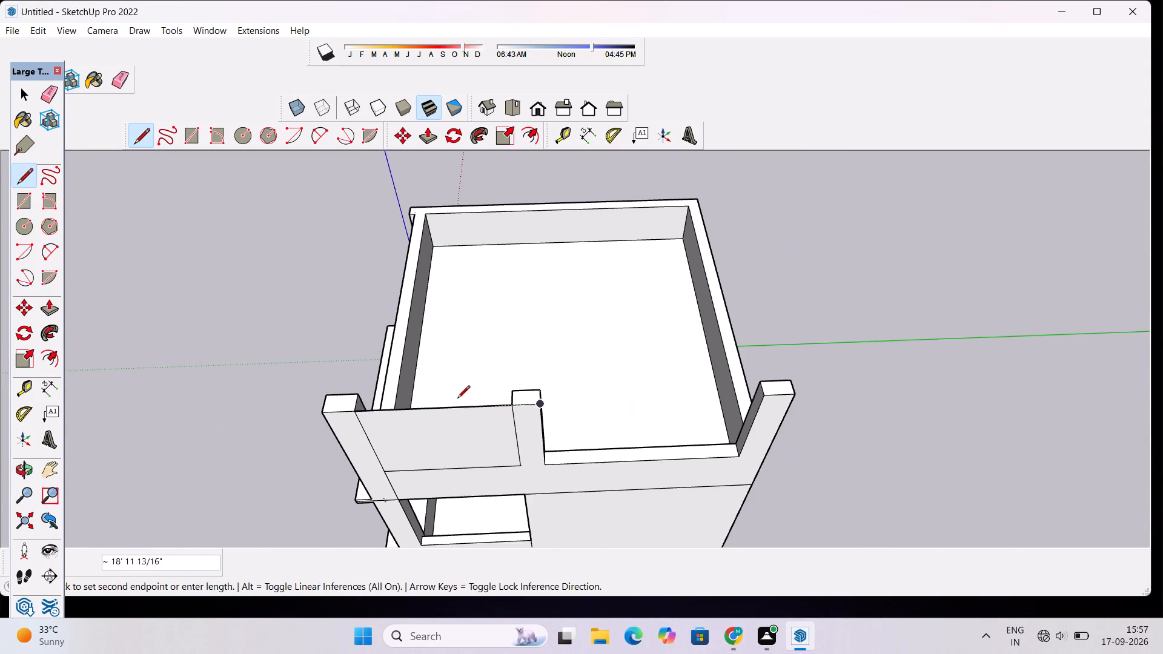
pyautogui.scroll(4, 653, 386)
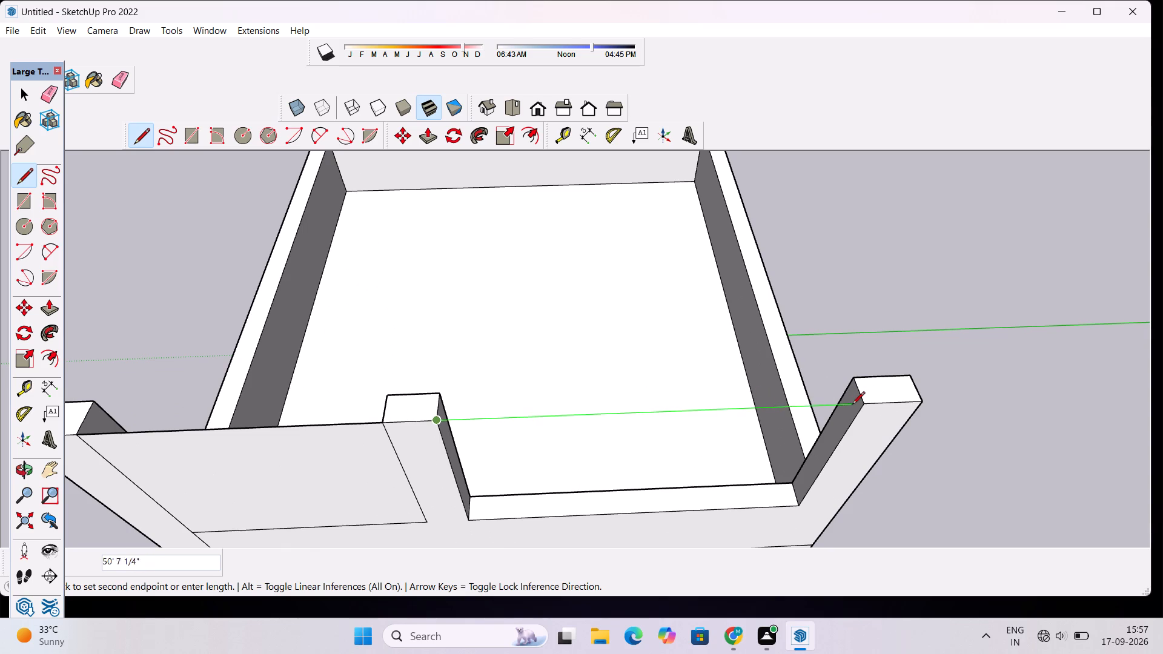
pyautogui.click(863, 406)
# Delete the two faces filling the gaps between the side parapet pillars, keeping the lines along their tops.
pyautogui.press('space')
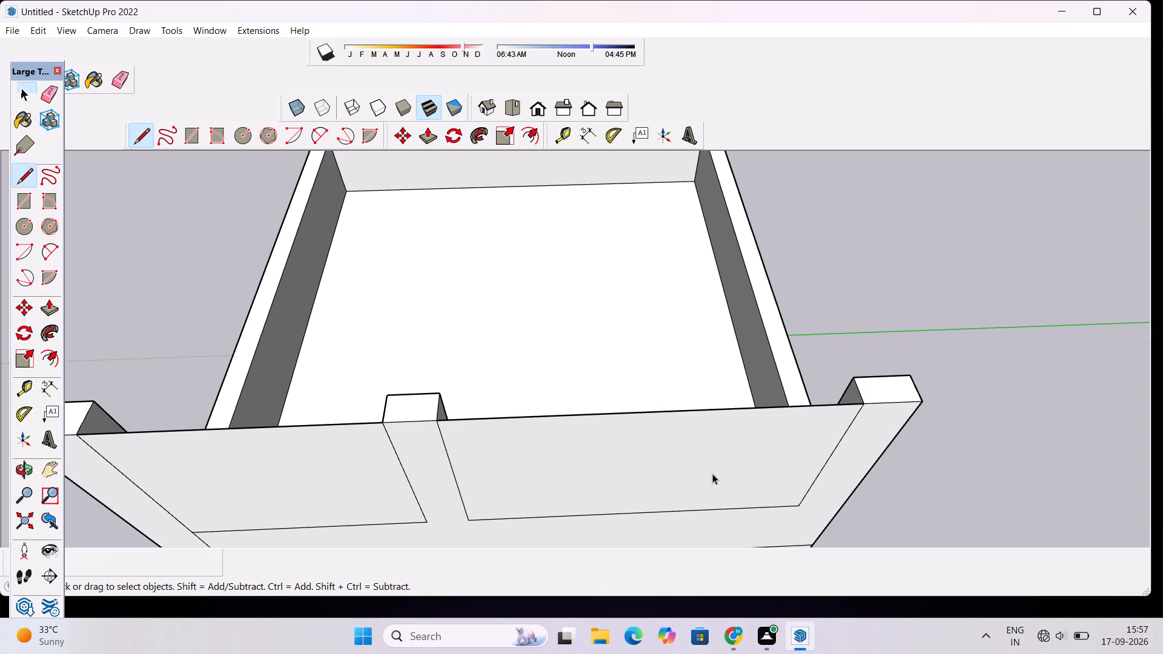
pyautogui.click(710, 475)
pyautogui.press('Delete')
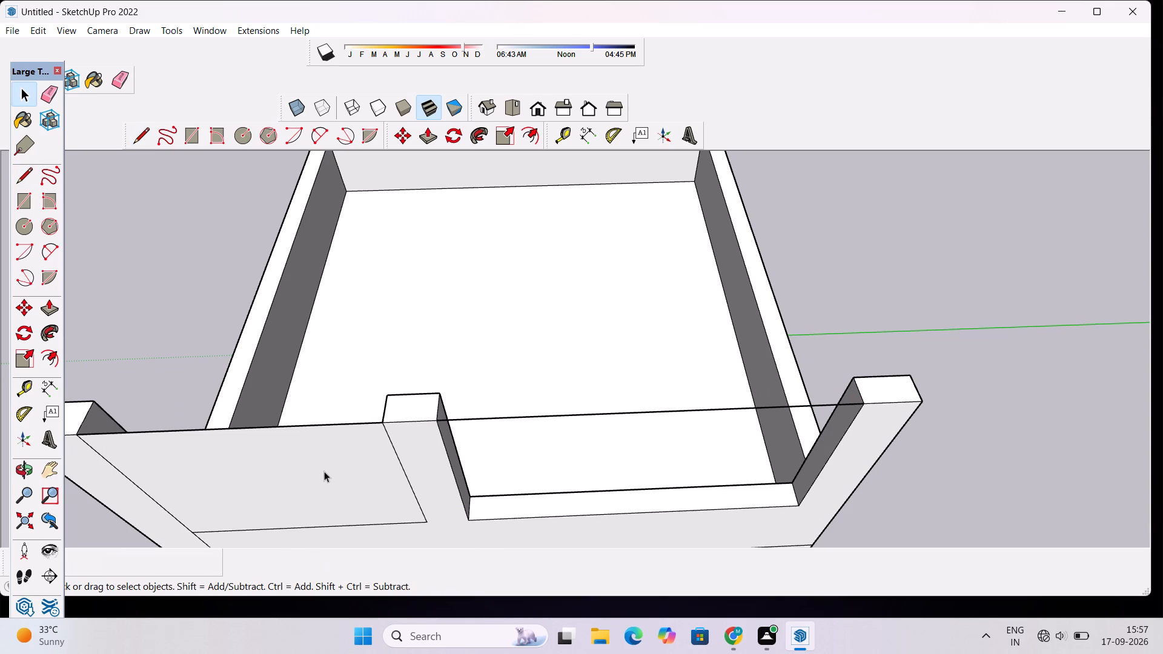
pyautogui.click(324, 471)
pyautogui.press('Delete')
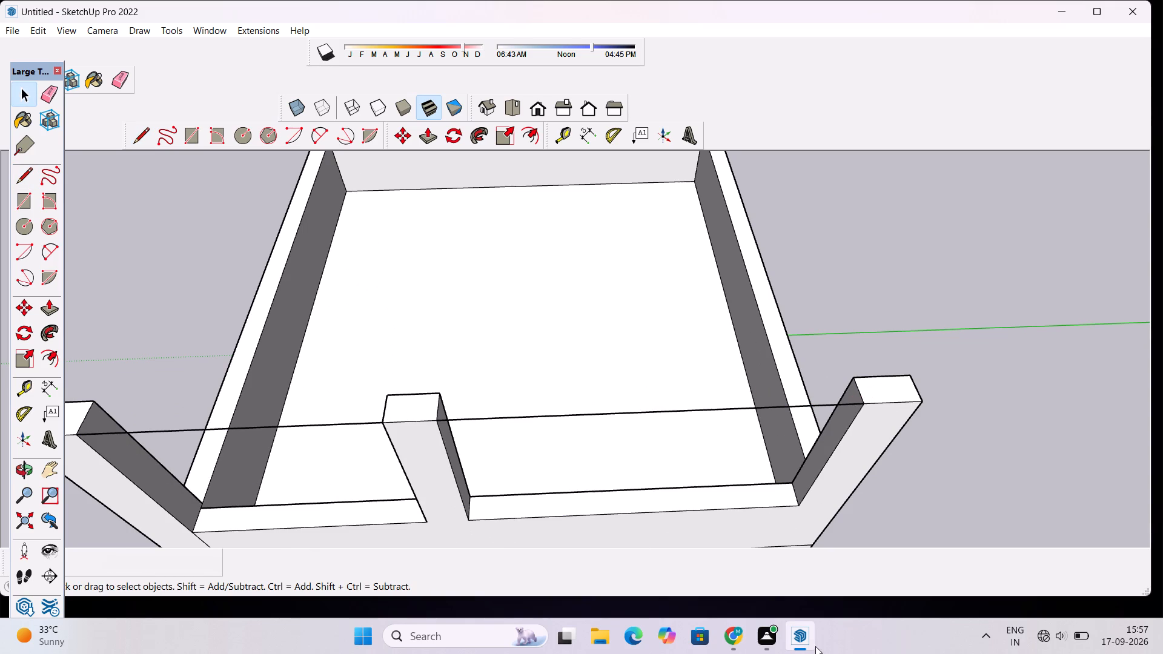
# Examine the lines joining the pillar tops and the whole house from above and from the front corner.
pyautogui.click(17, 471)
pyautogui.moveTo(197, 408); pyautogui.dragTo(238, 392)
pyautogui.scroll(-8, 271, 356)
pyautogui.moveTo(194, 380); pyautogui.dragTo(335, 371)
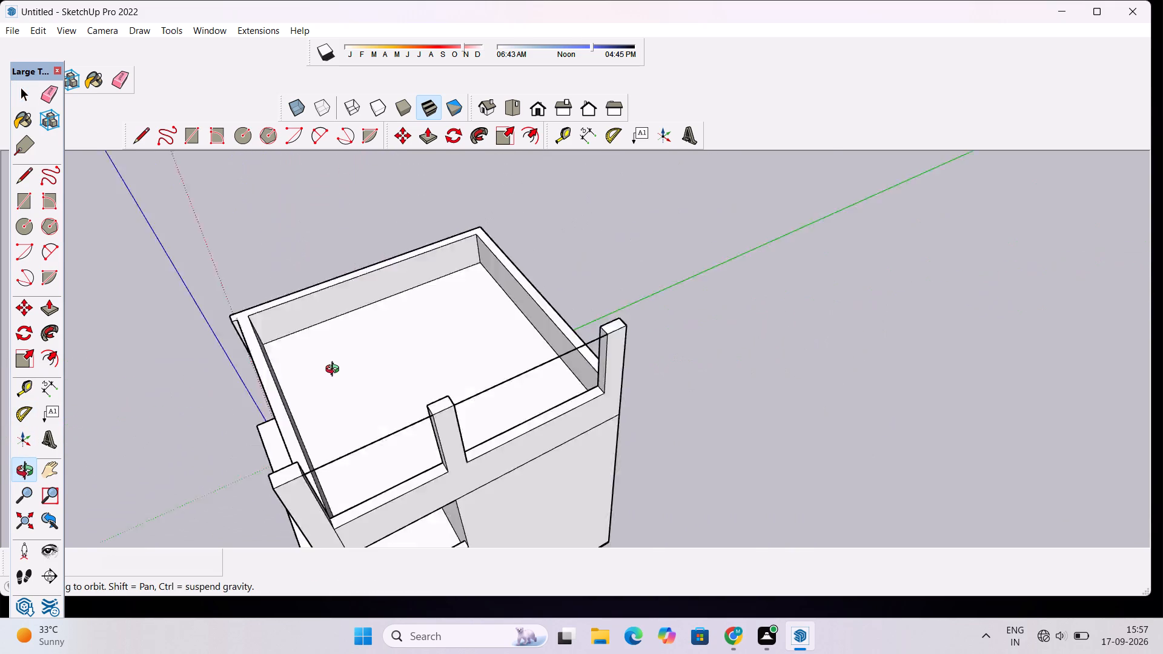
pyautogui.moveTo(335, 371); pyautogui.dragTo(336, 370)
pyautogui.moveTo(291, 384); pyautogui.dragTo(370, 339)
pyautogui.scroll(2, 372, 337)
pyautogui.scroll(-5, 369, 334)
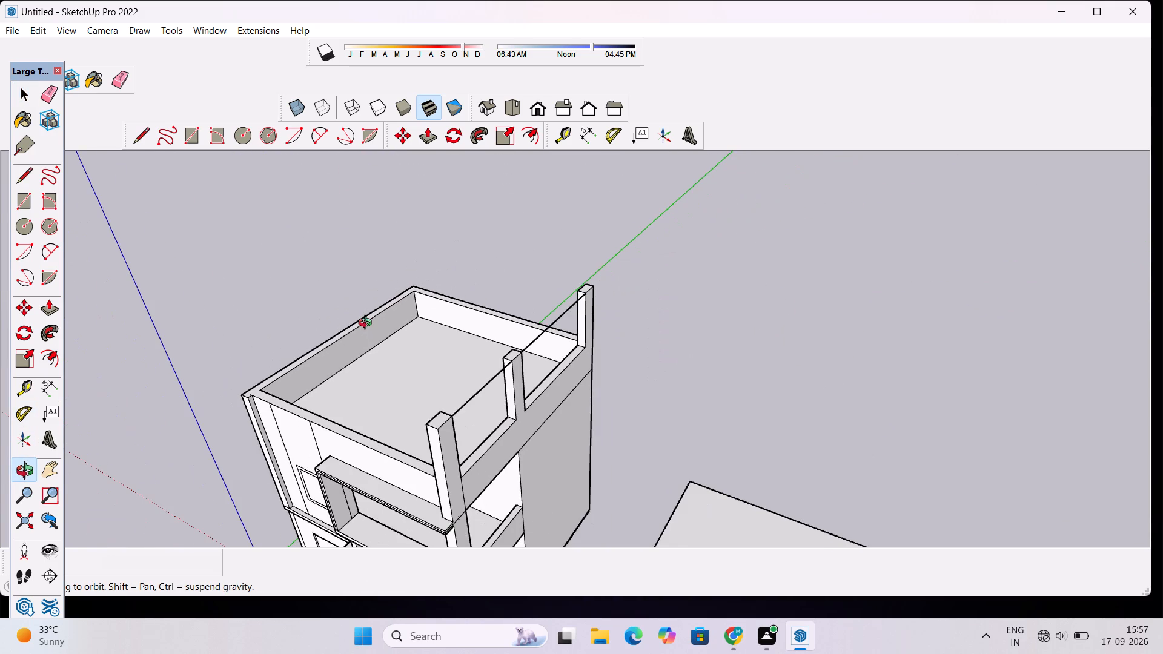
pyautogui.scroll(-4, 368, 324)
pyautogui.moveTo(387, 373); pyautogui.dragTo(457, 403)
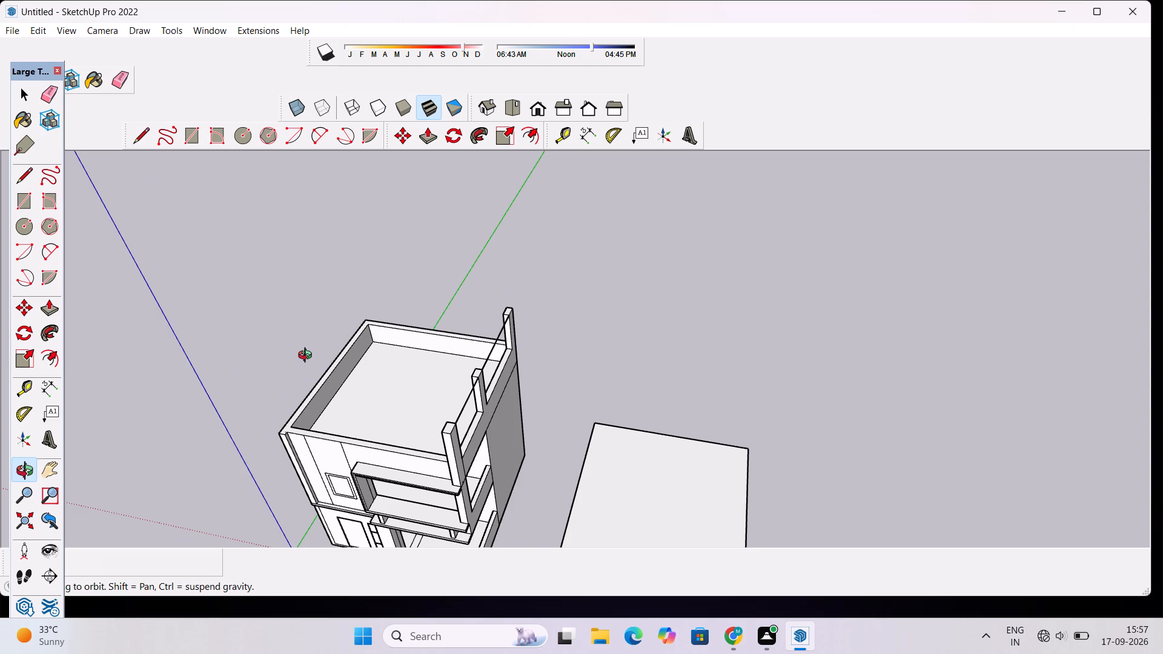
pyautogui.scroll(3, 308, 357)
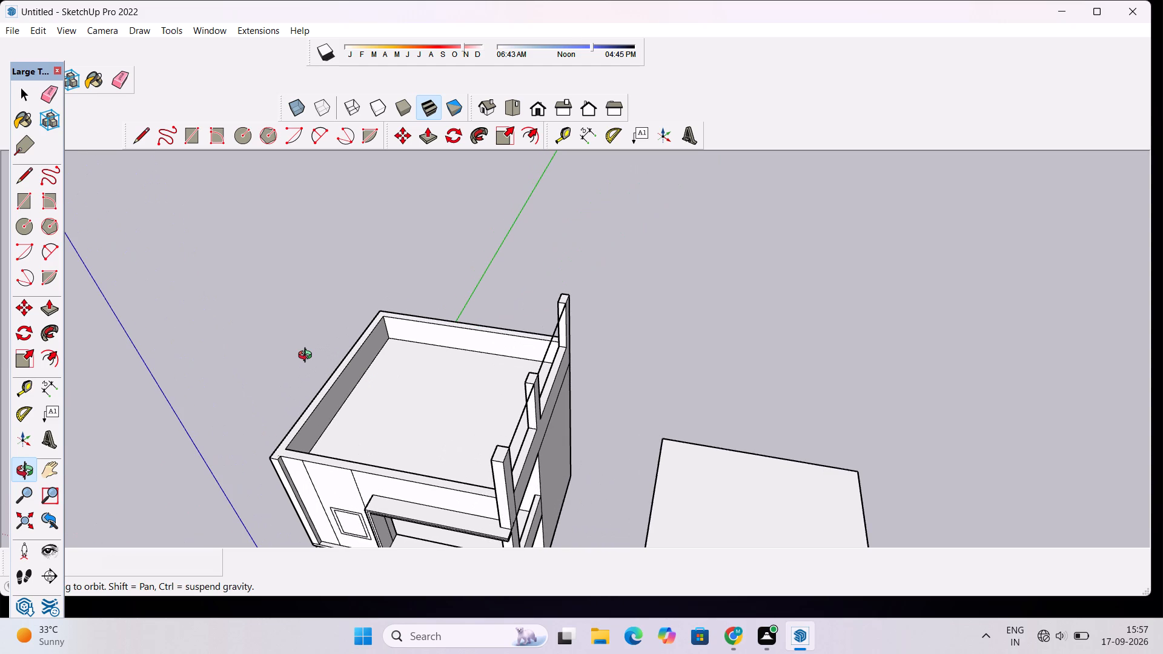
pyautogui.scroll(-3, 308, 354)
pyautogui.moveTo(308, 354); pyautogui.dragTo(315, 363)
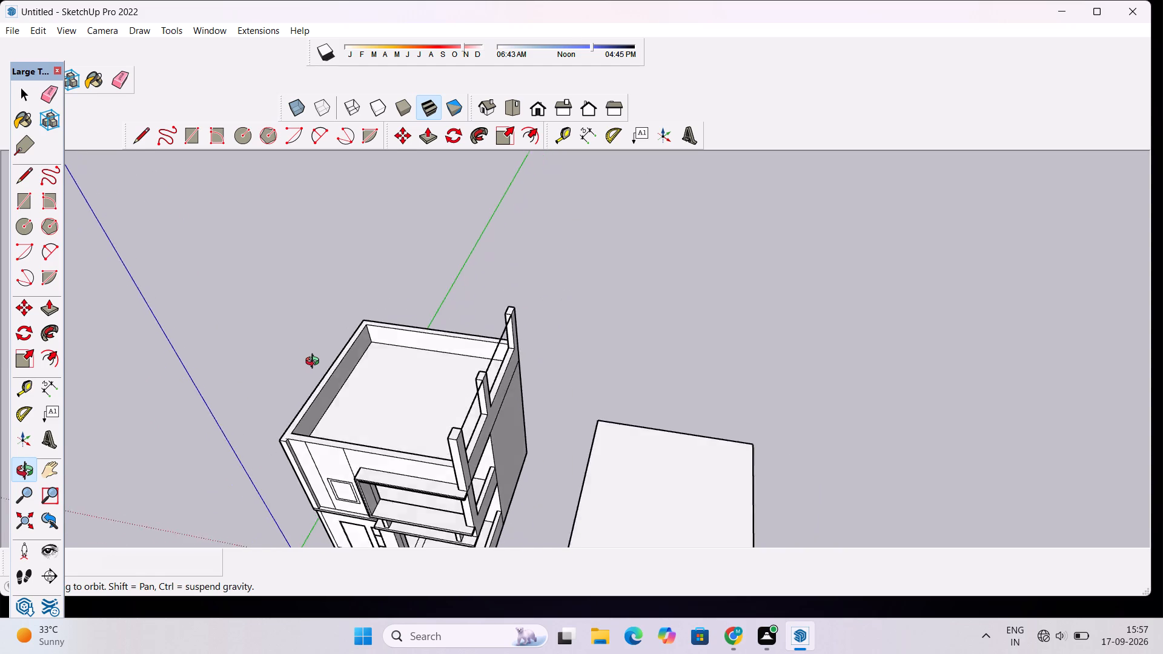
pyautogui.moveTo(315, 363); pyautogui.dragTo(355, 360)
pyautogui.scroll(-6, 373, 340)
pyautogui.moveTo(398, 398); pyautogui.dragTo(636, 311)
pyautogui.moveTo(614, 343); pyautogui.dragTo(449, 365)
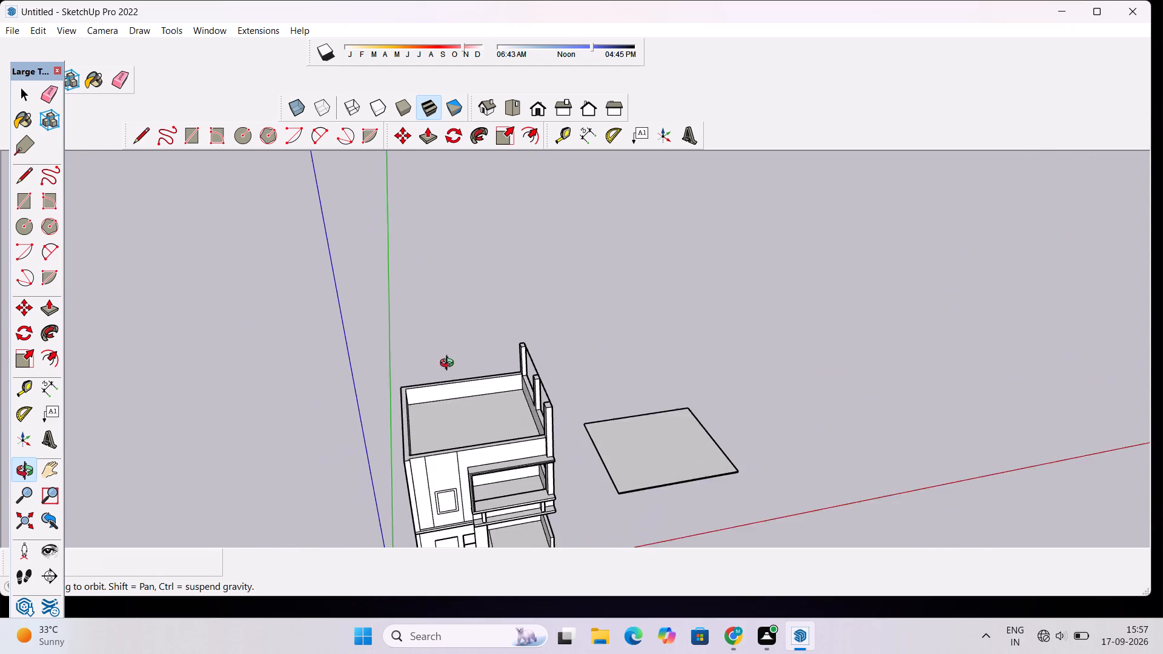
pyautogui.moveTo(449, 365); pyautogui.dragTo(432, 359)
pyautogui.scroll(5, 441, 347)
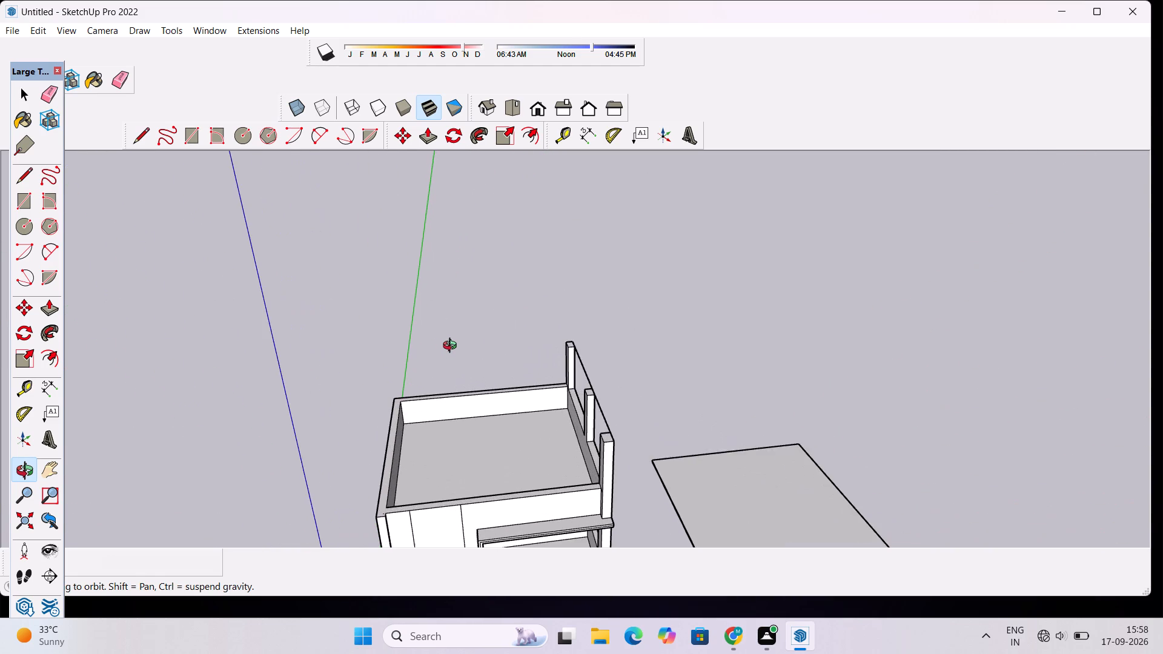
pyautogui.scroll(-6, 445, 324)
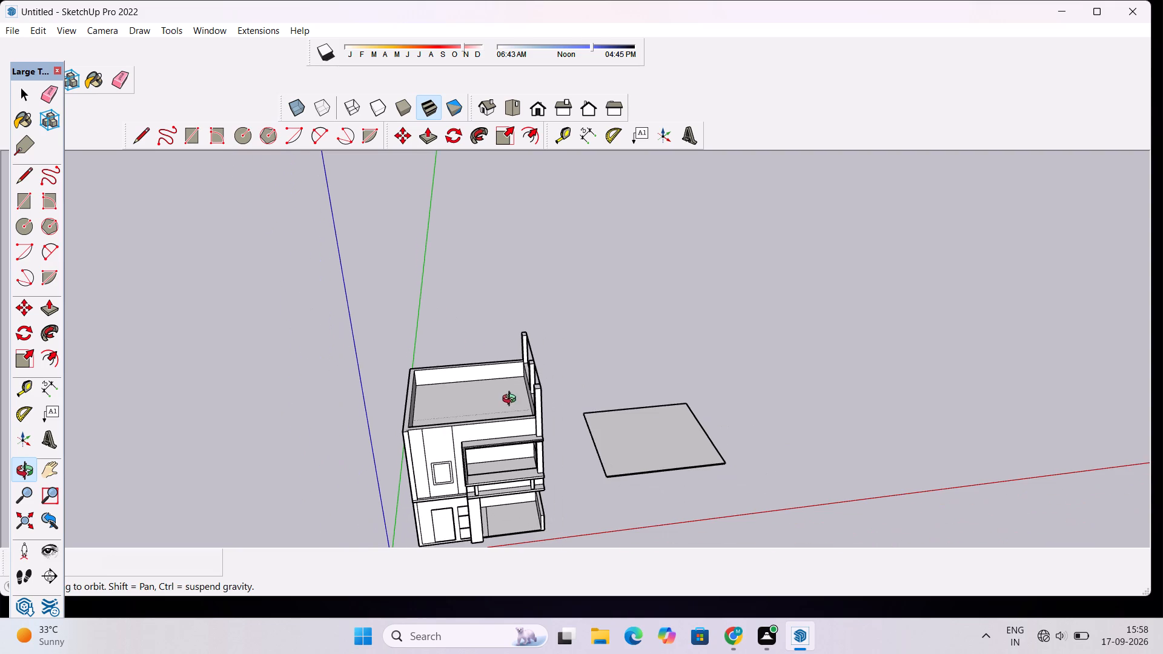
# Examine the front parapet and the row of side pillars close up from near roof level.
pyautogui.moveTo(501, 454); pyautogui.dragTo(490, 410)
pyautogui.scroll(5, 488, 410)
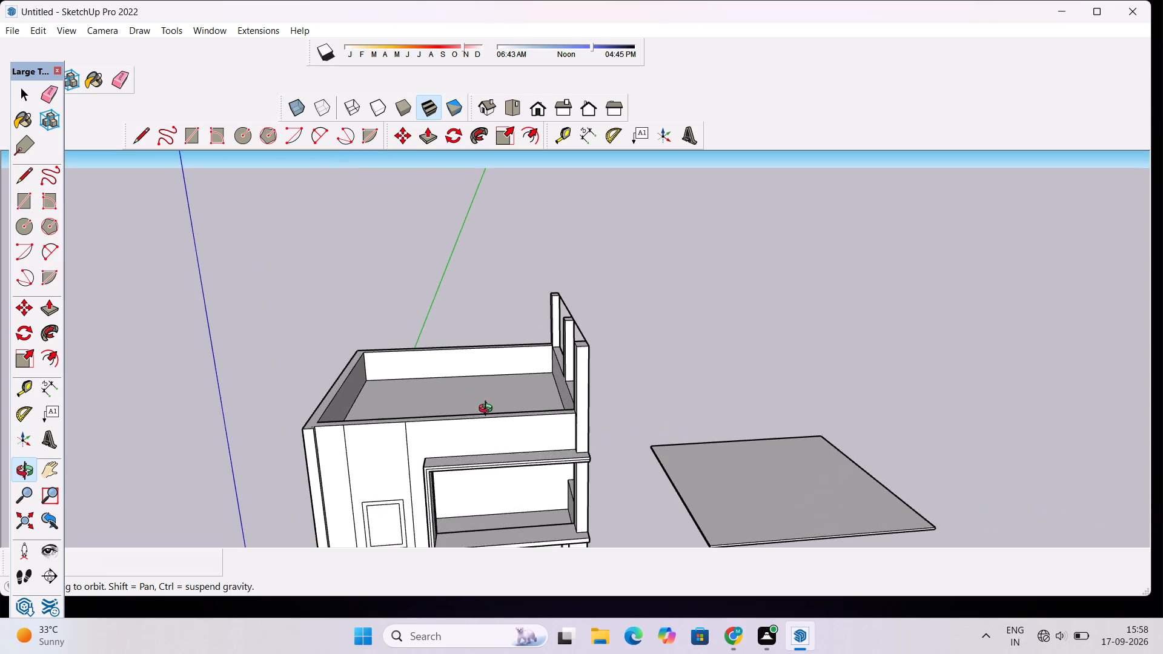
pyautogui.scroll(4, 488, 410)
pyautogui.moveTo(563, 450); pyautogui.dragTo(514, 457)
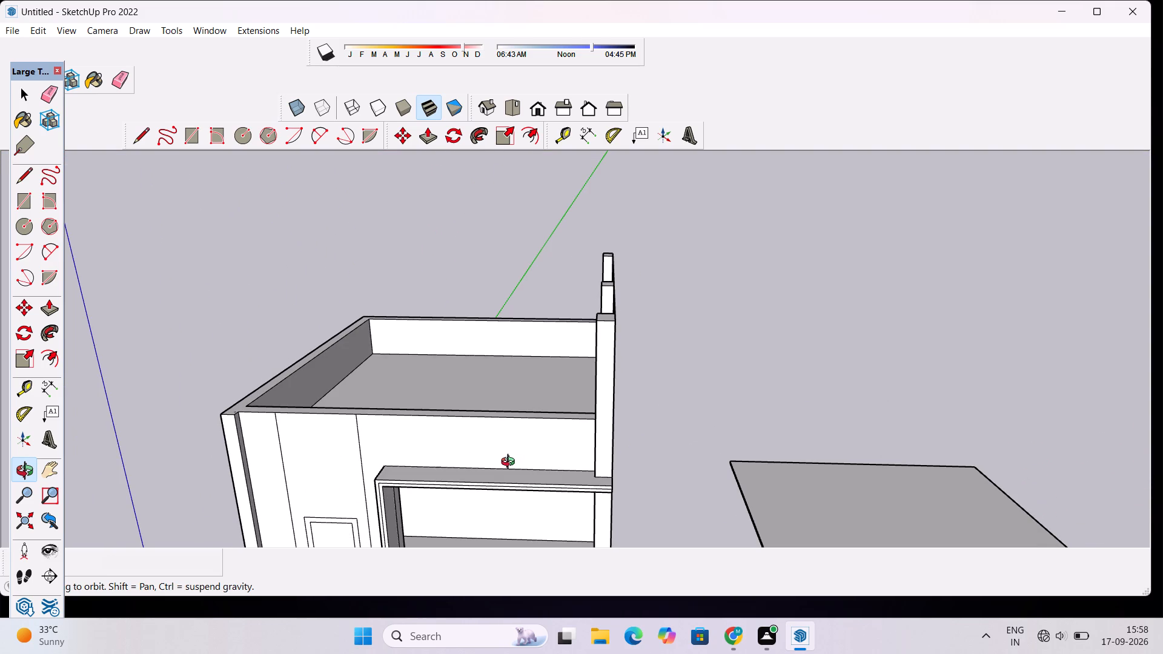
pyautogui.moveTo(519, 467); pyautogui.dragTo(524, 440)
pyautogui.scroll(3, 524, 440)
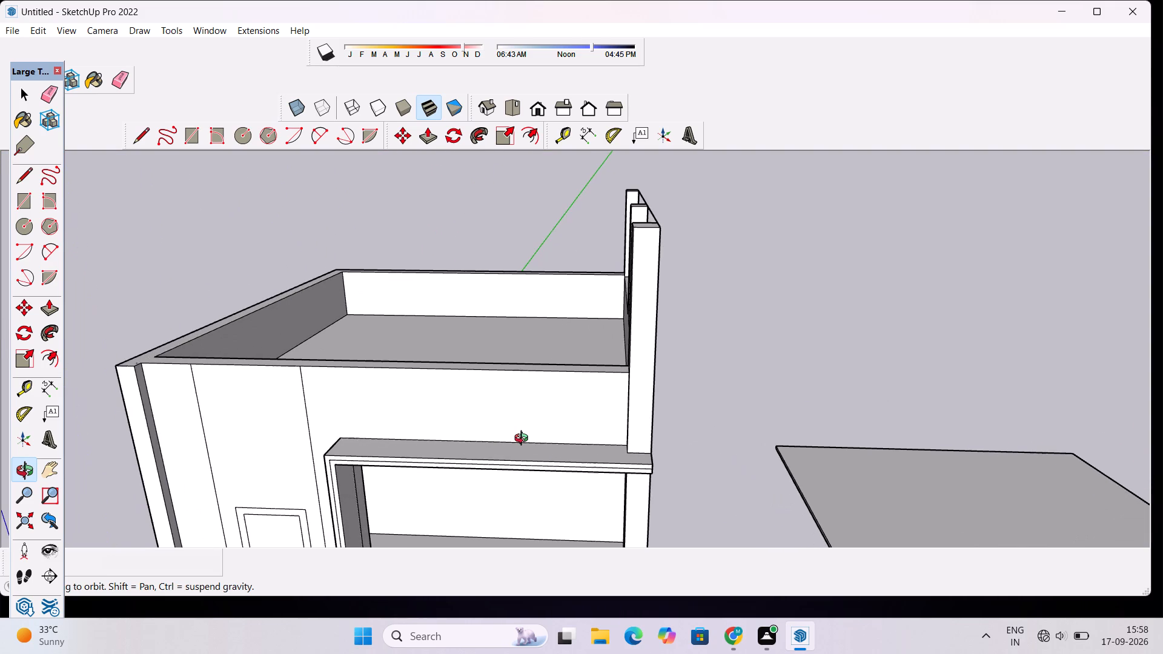
pyautogui.moveTo(406, 441); pyautogui.dragTo(421, 393)
pyautogui.keyDown('shift'); pyautogui.moveTo(435, 398); pyautogui.dragTo(491, 395); pyautogui.keyUp('shift')
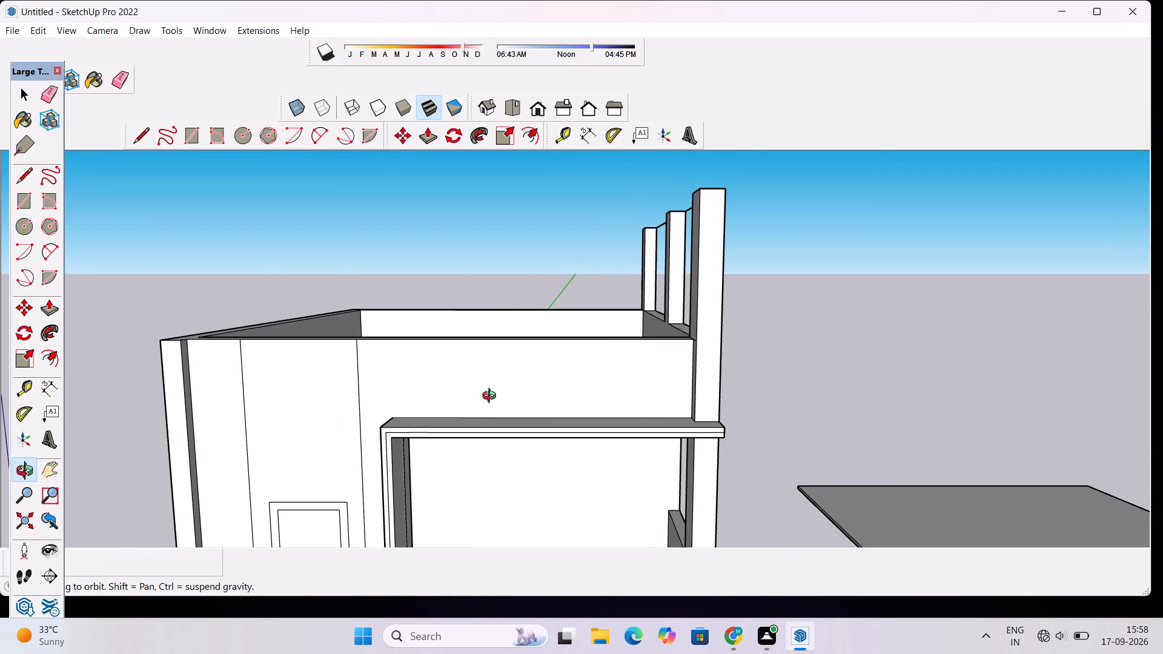
pyautogui.scroll(1, 492, 398)
pyautogui.keyDown('shift'); pyautogui.moveTo(493, 401); pyautogui.dragTo(463, 418); pyautogui.keyUp('shift')
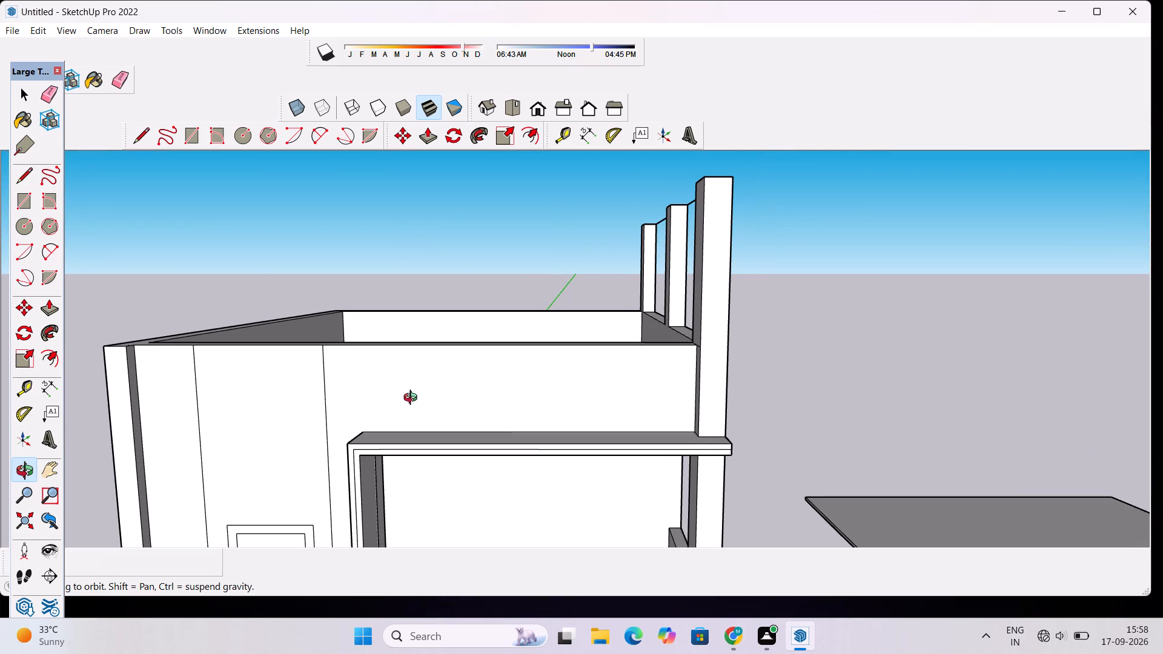
pyautogui.scroll(1, 405, 398)
pyautogui.keyDown('shift'); pyautogui.moveTo(384, 401); pyautogui.dragTo(385, 386); pyautogui.keyUp('shift')
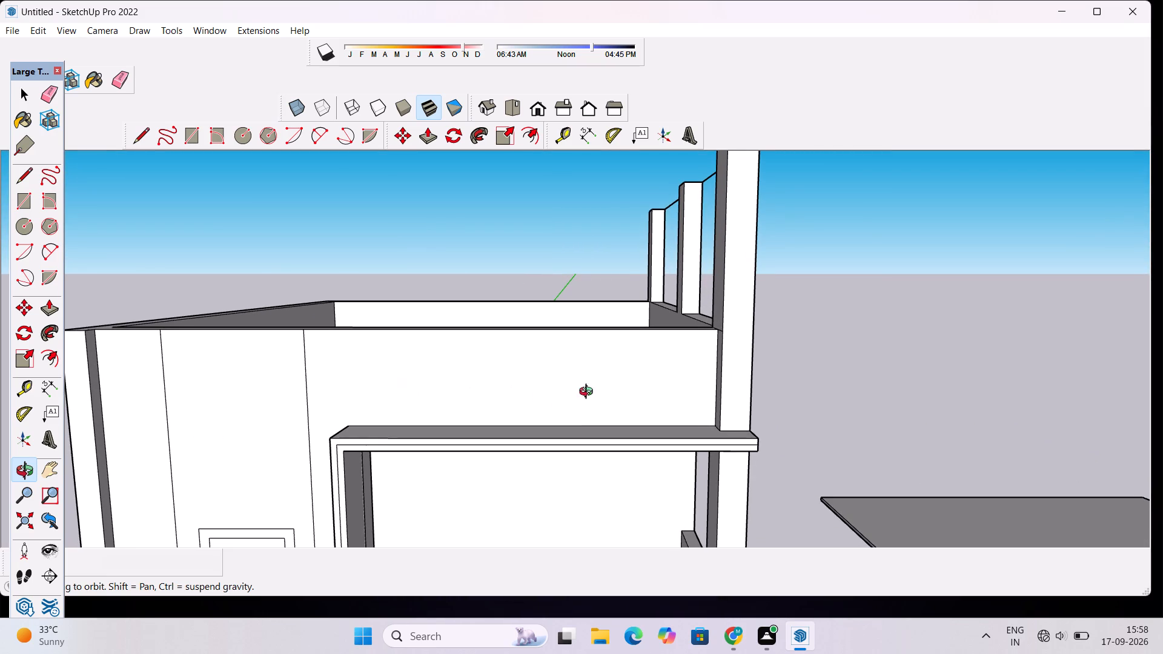
# Draw a rectangle about 4' 10" by 7" across the front corner pillar's front face, just below parapet-top level.
pyautogui.scroll(1, 635, 434)
pyautogui.scroll(-2, 542, 408)
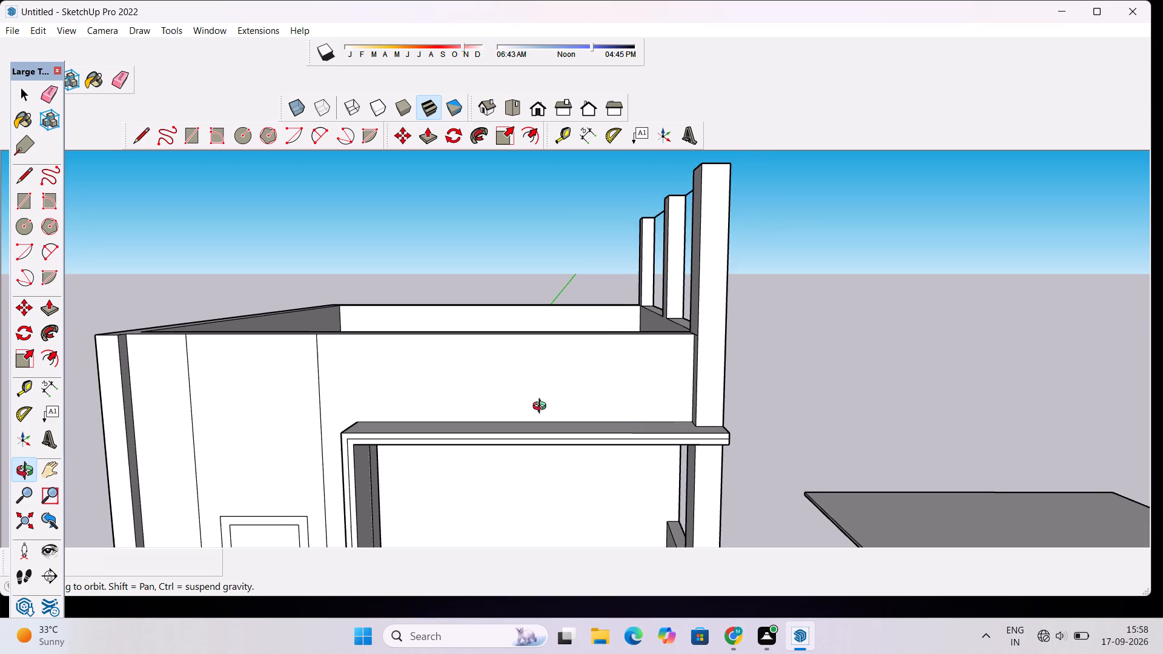
pyautogui.keyDown('shift'); pyautogui.moveTo(572, 397); pyautogui.dragTo(546, 403); pyautogui.keyUp('shift')
pyautogui.keyDown('shift'); pyautogui.moveTo(598, 377); pyautogui.dragTo(552, 399); pyautogui.keyUp('shift')
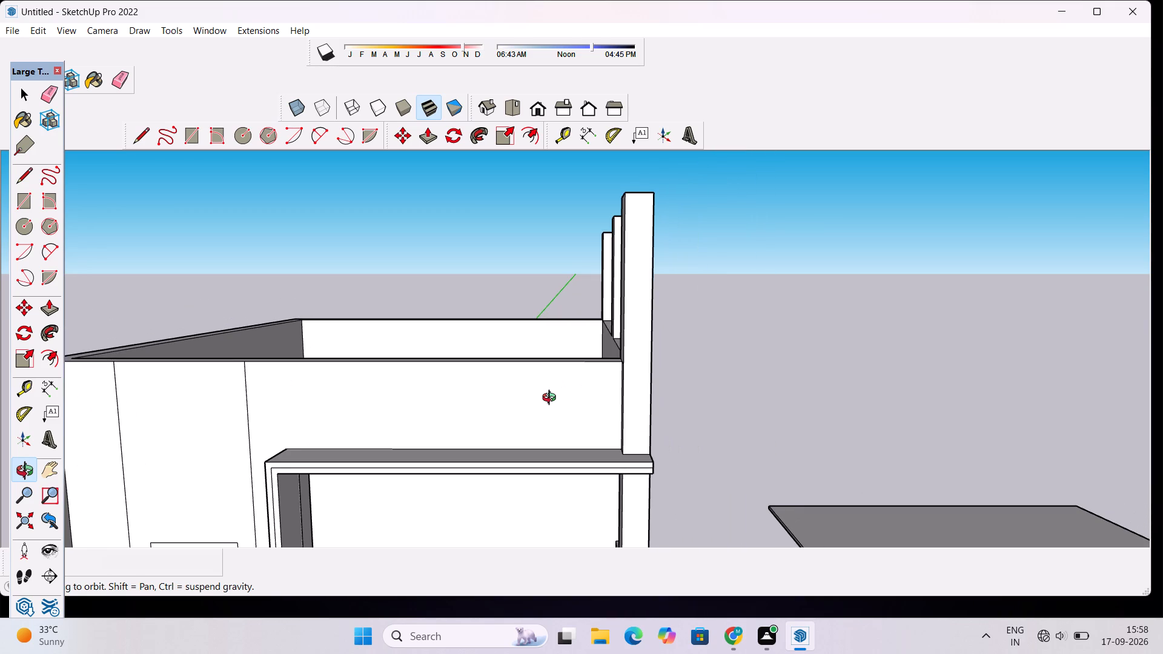
pyautogui.press('r')
pyautogui.scroll(4, 632, 387)
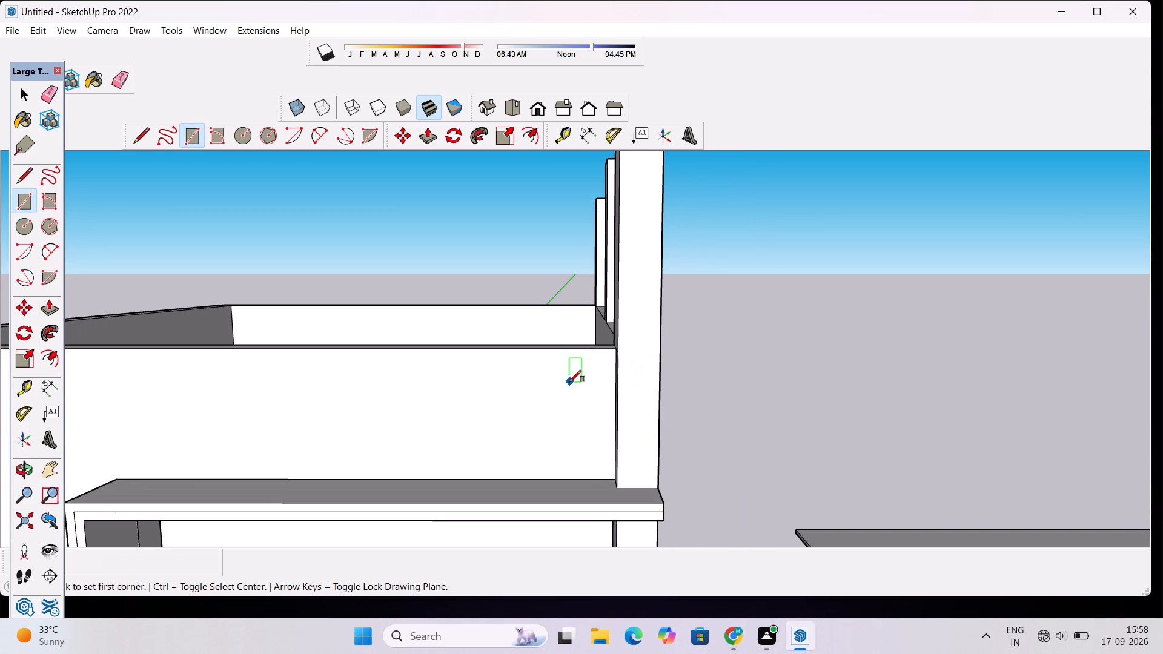
pyautogui.scroll(3, 609, 366)
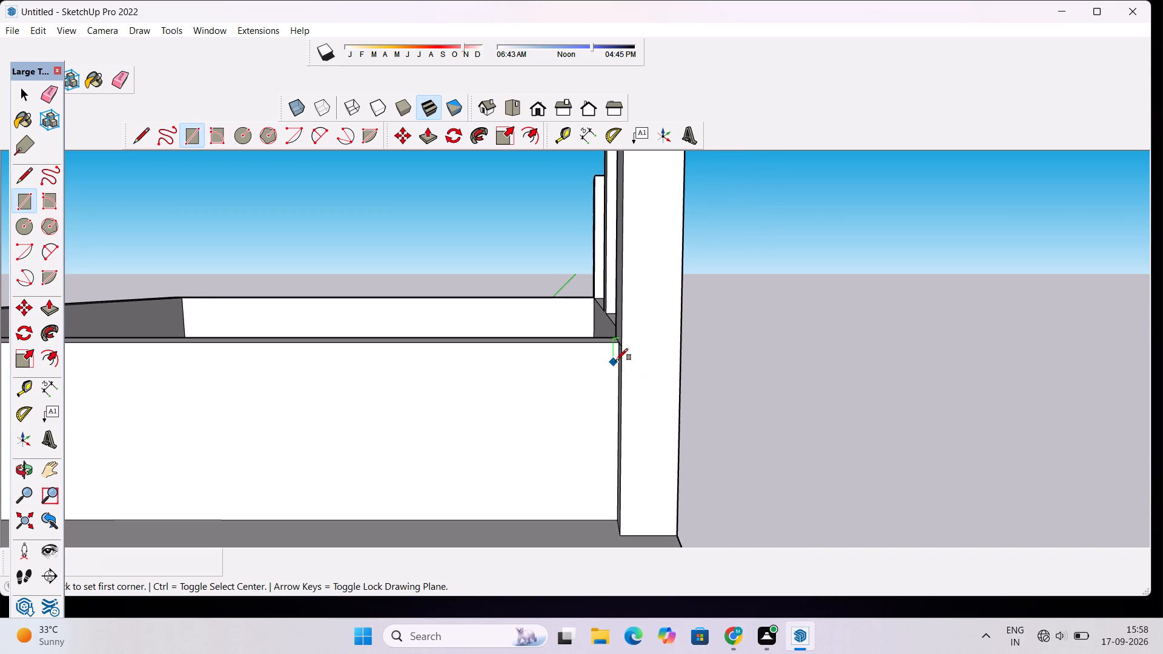
pyautogui.click(622, 347)
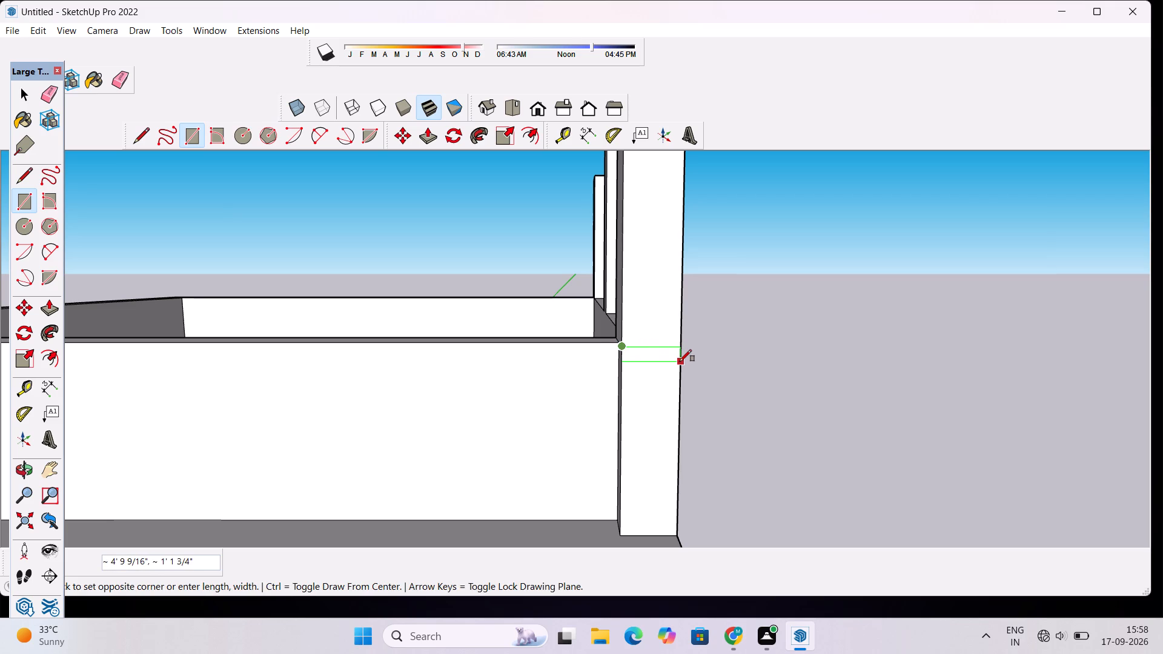
pyautogui.scroll(10, 680, 362)
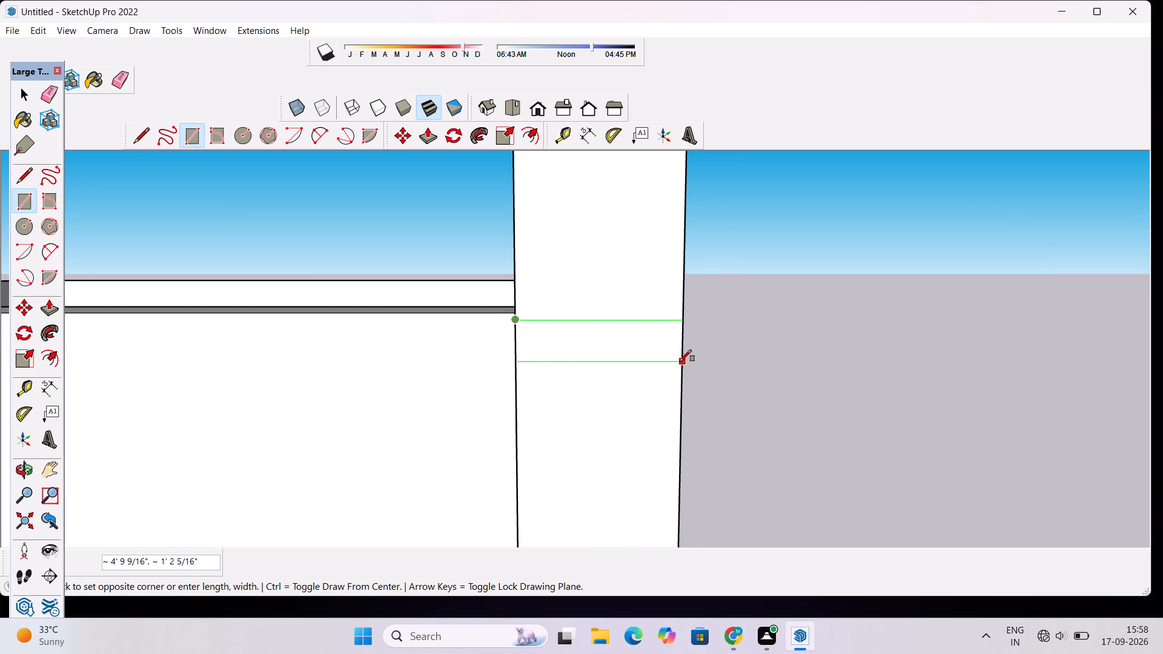
pyautogui.click(680, 340)
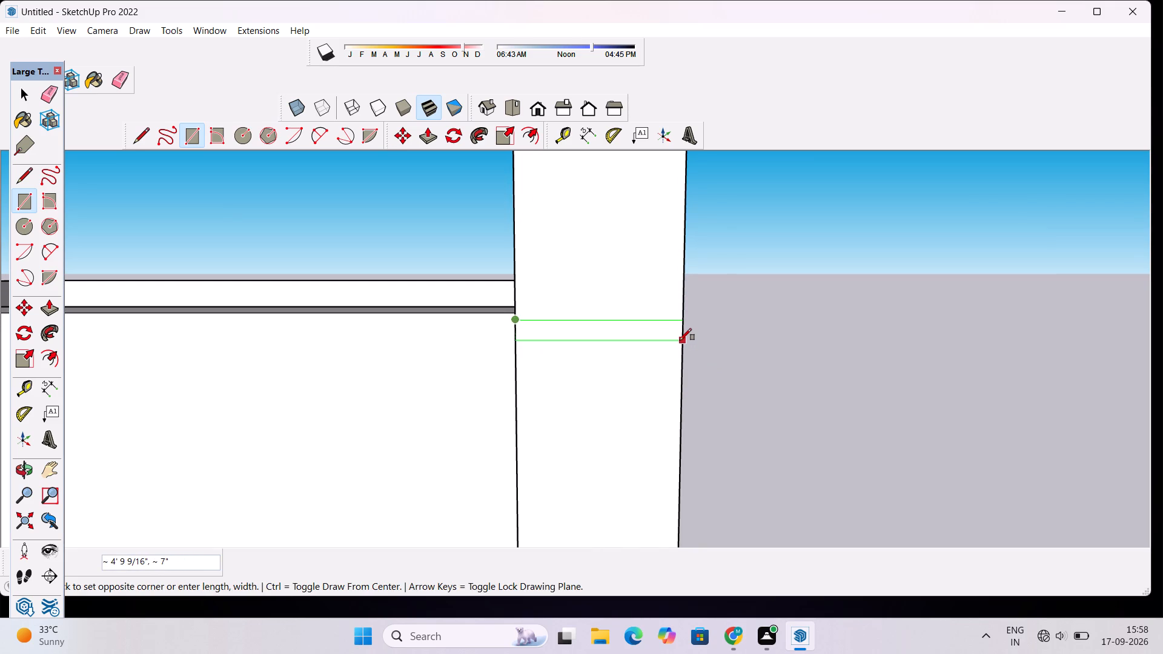
pyautogui.press('space')
# Extrude the narrow band on the corner pillar's front face outward by 6".
pyautogui.press('p')
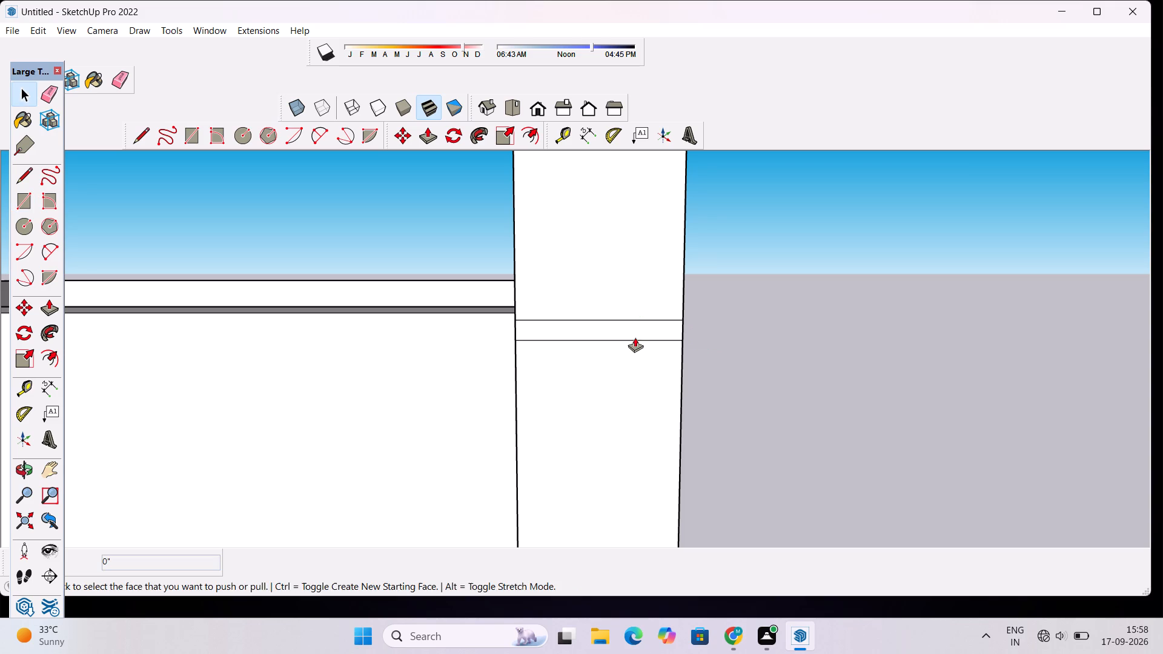
pyautogui.click(634, 328)
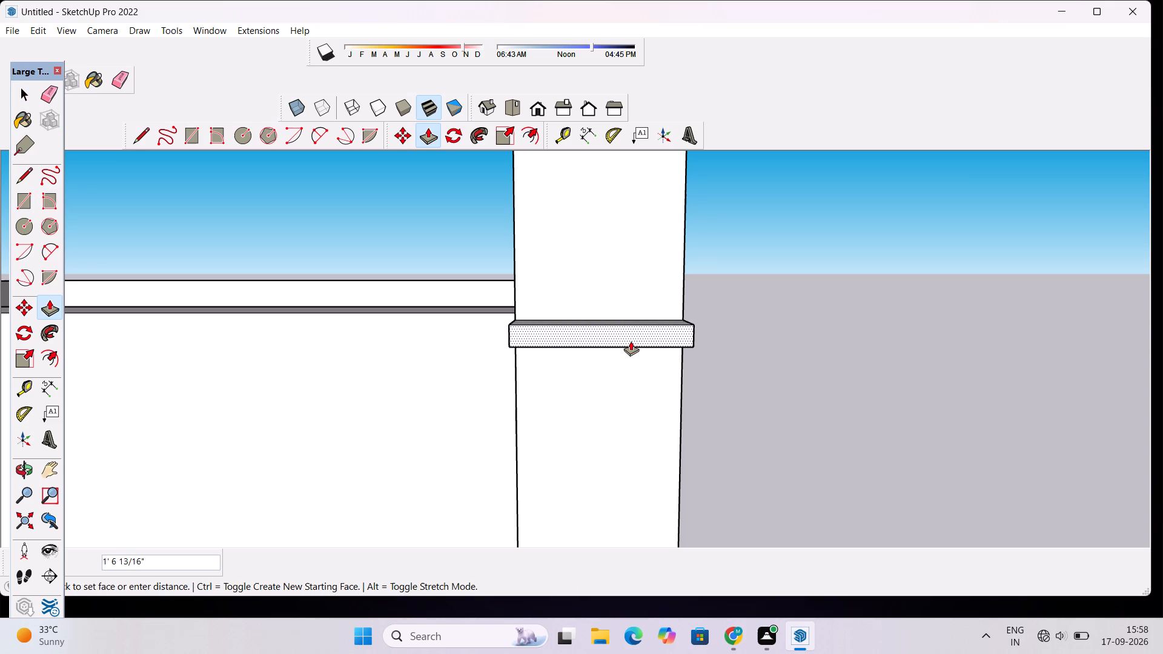
pyautogui.write('6"')
pyautogui.press('Return')
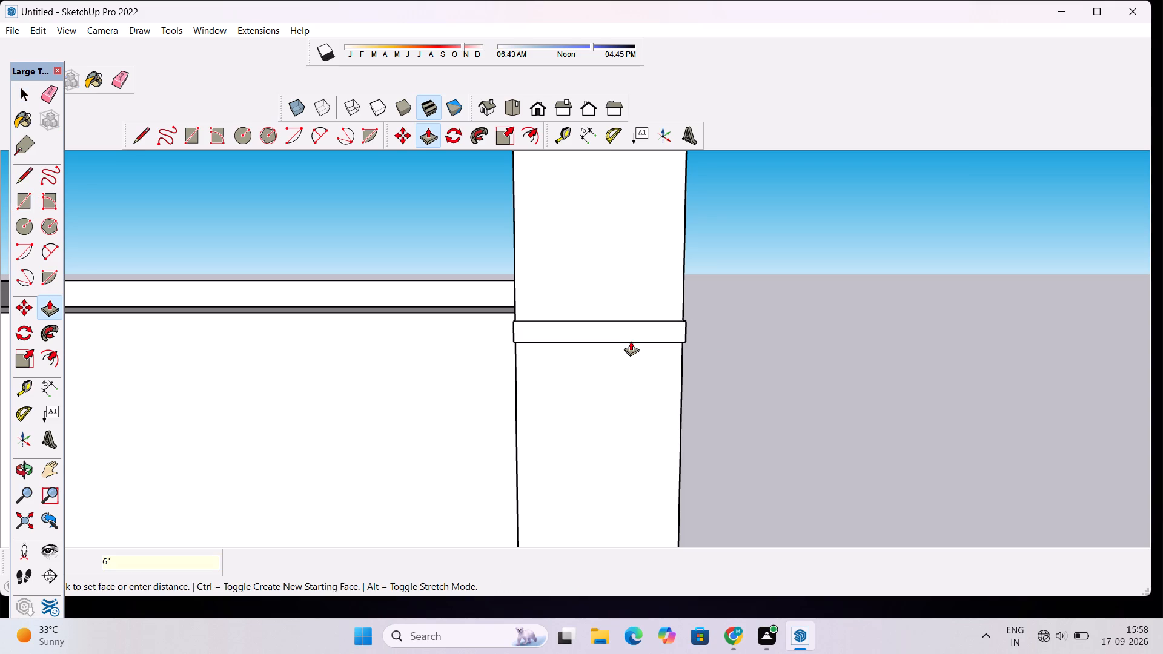
# Draw a line about 3' 4" long across the corner pillar's inner side face, continuing the band's lower edge to the parapet.
pyautogui.press('o')
pyautogui.moveTo(785, 339); pyautogui.dragTo(652, 391)
pyautogui.scroll(-4, 580, 392)
pyautogui.moveTo(549, 392); pyautogui.dragTo(645, 392)
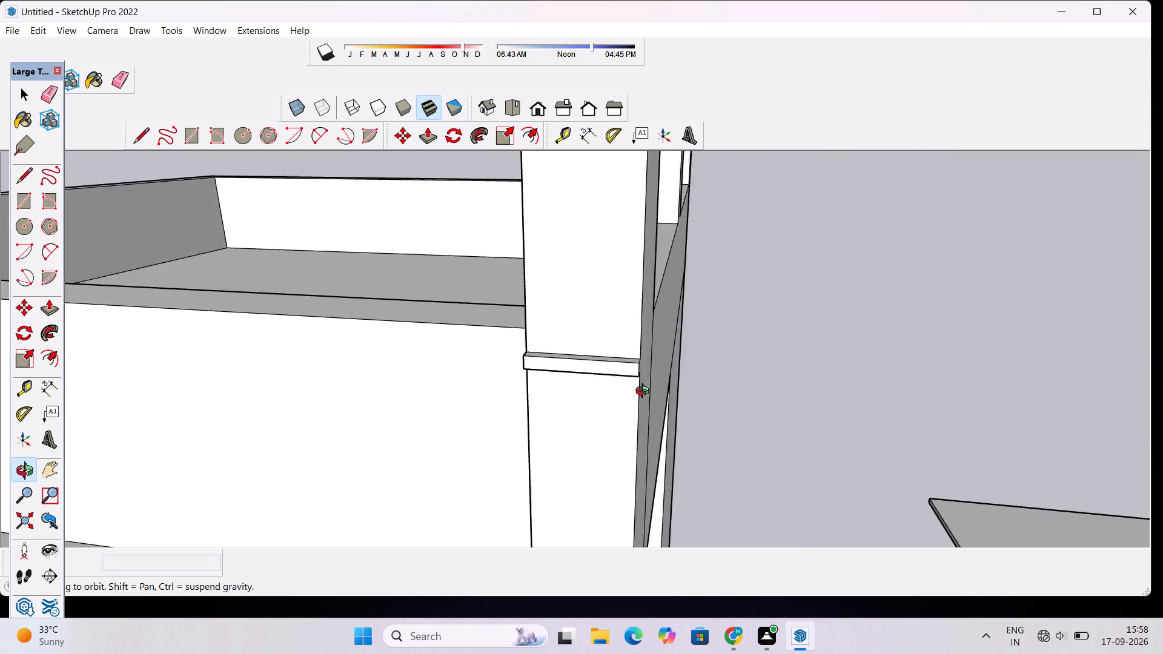
pyautogui.moveTo(645, 392); pyautogui.dragTo(869, 335)
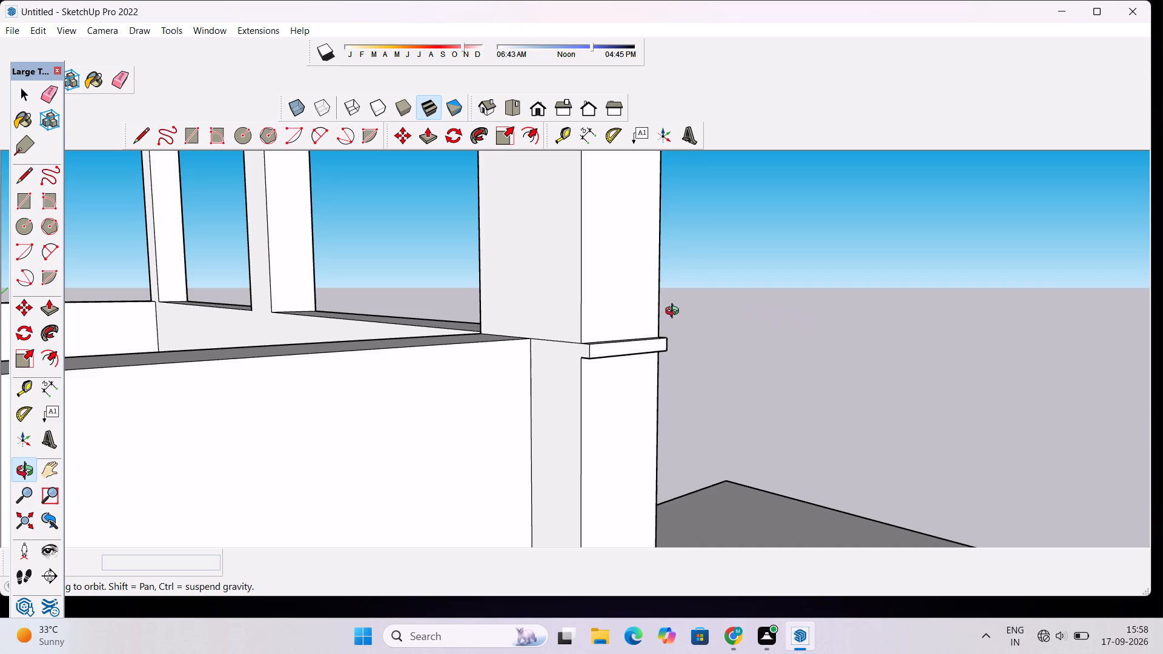
pyautogui.scroll(6, 560, 372)
pyautogui.press('l')
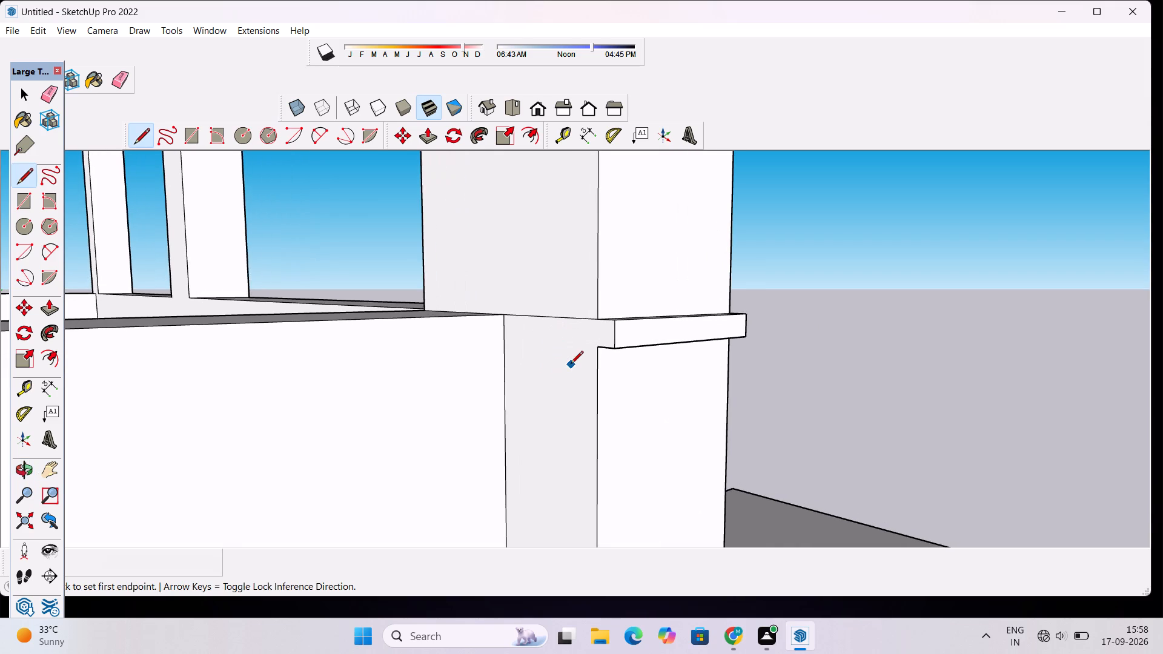
pyautogui.scroll(1, 571, 365)
pyautogui.click(602, 347)
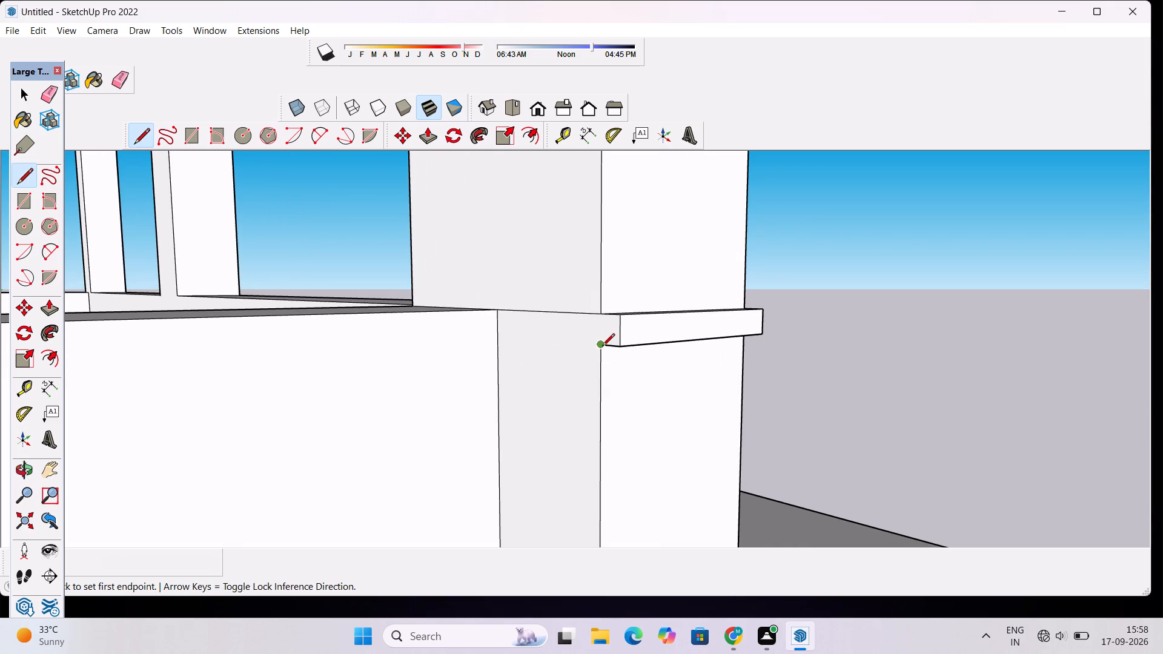
pyautogui.click(494, 333)
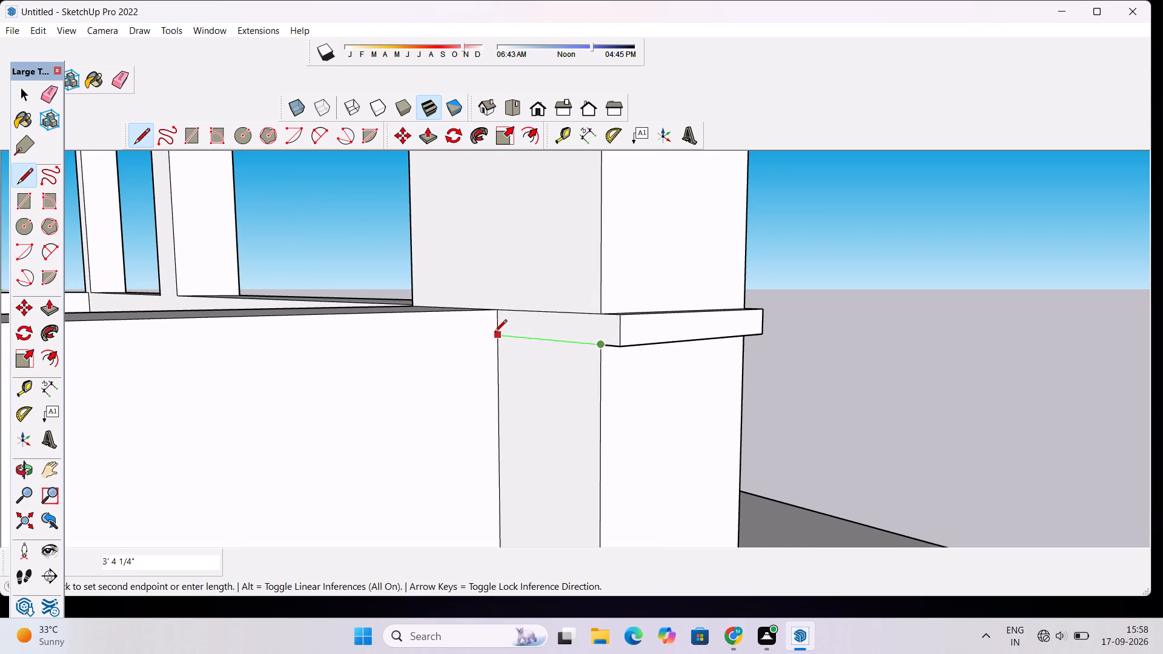
# Extrude the band on the corner pillar's inner side face outward by 6".
pyautogui.press('p')
pyautogui.click(559, 326)
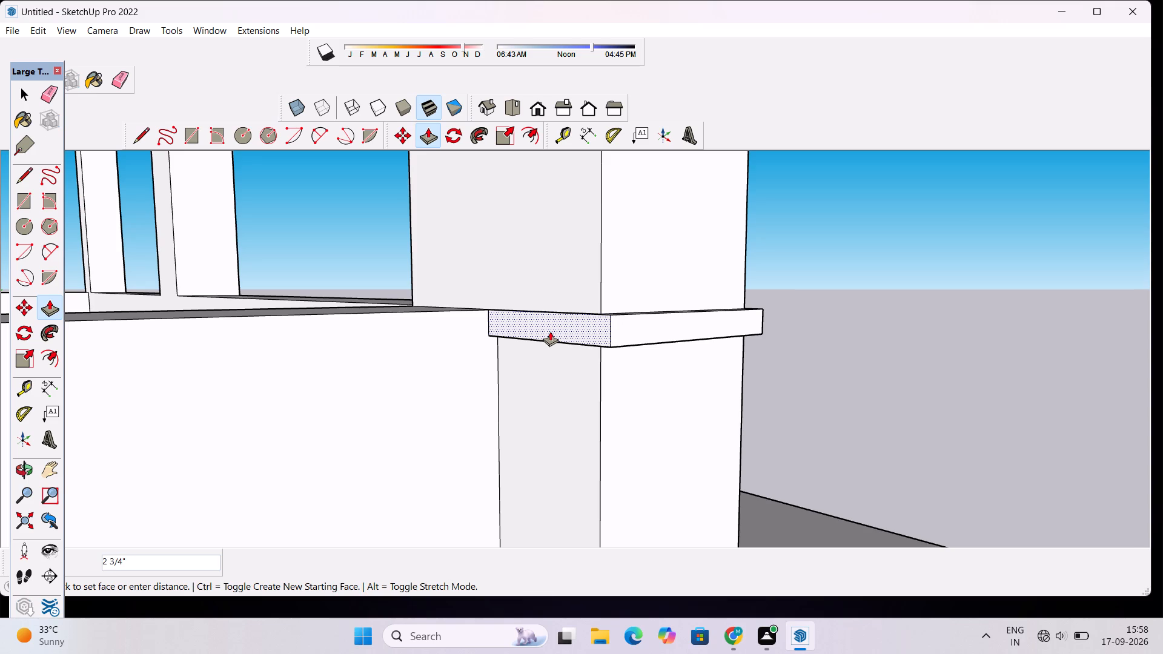
pyautogui.write('6"')
pyautogui.press('Return')
# Erase the seam lines where the front and side bands meet, on both the top and underside of the corner.
pyautogui.press('o')
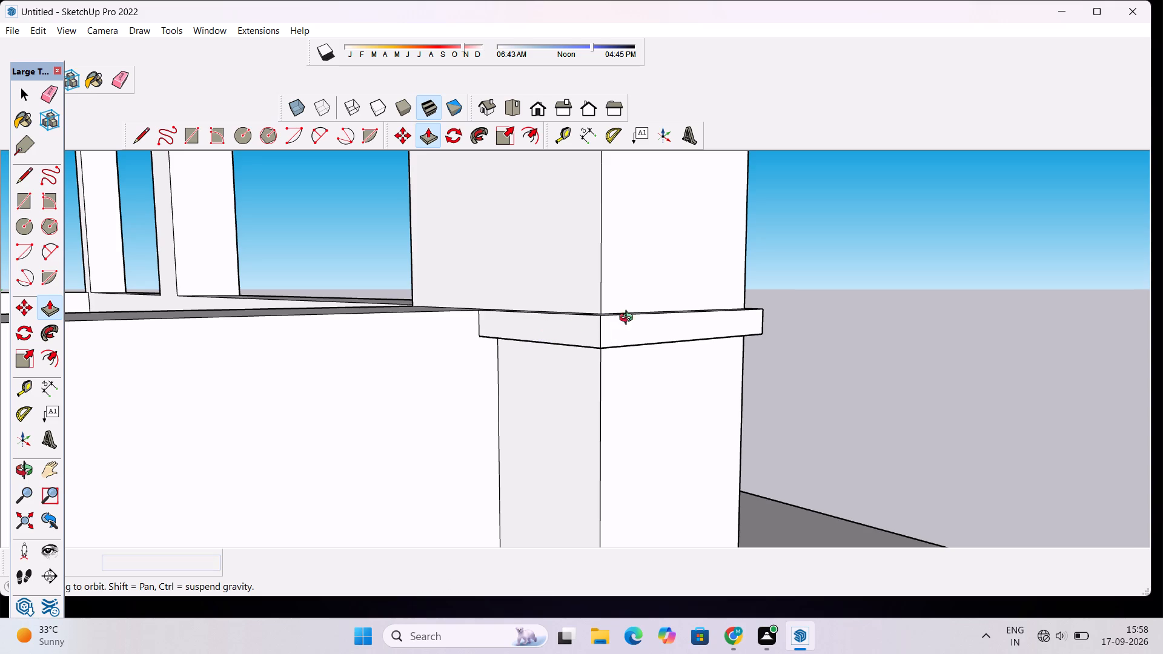
pyautogui.moveTo(629, 319); pyautogui.dragTo(597, 386)
pyautogui.moveTo(647, 363); pyautogui.dragTo(605, 455)
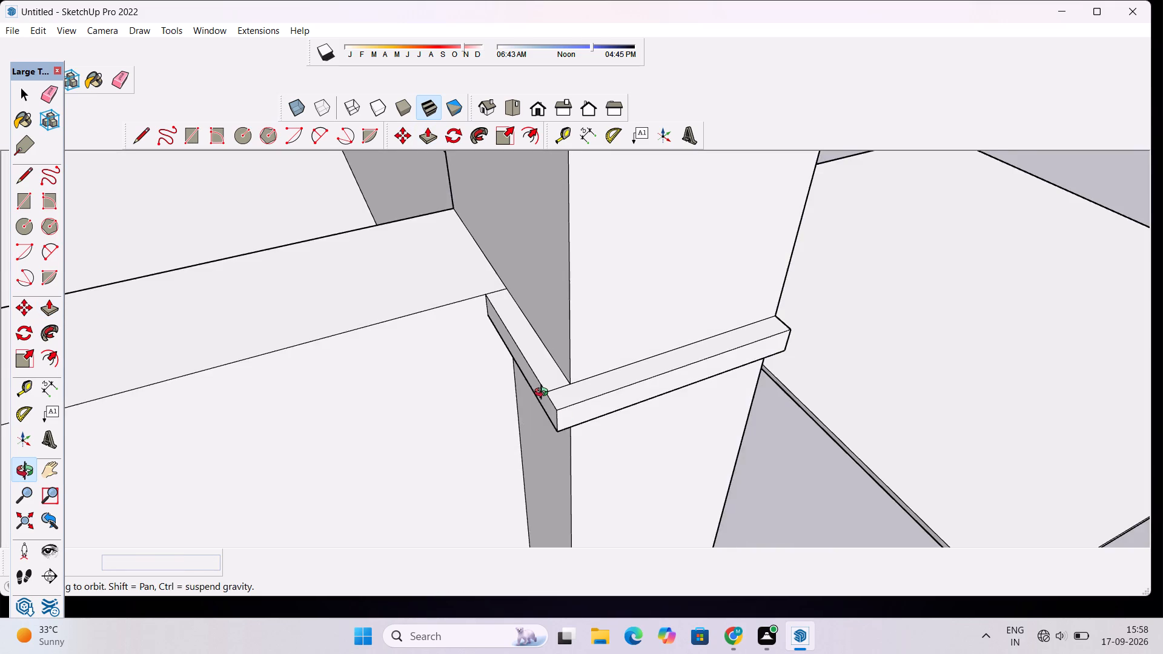
pyautogui.scroll(8, 544, 394)
pyautogui.press('e')
pyautogui.scroll(3, 544, 394)
pyautogui.moveTo(565, 368); pyautogui.dragTo(580, 390)
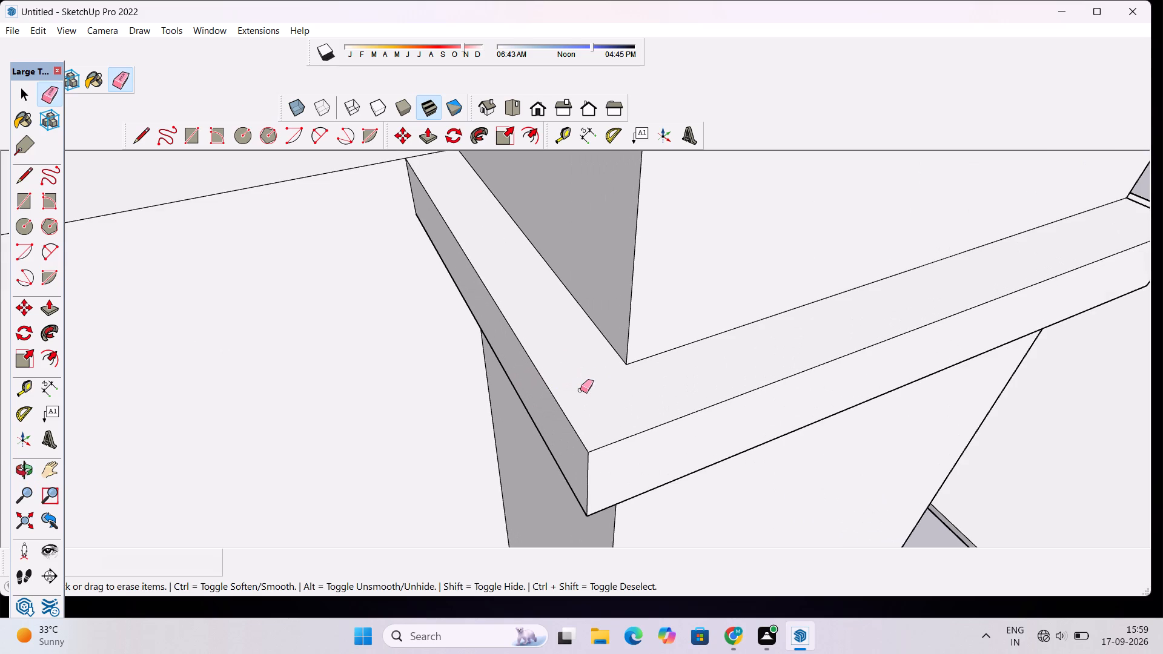
pyautogui.press('o')
pyautogui.moveTo(577, 436); pyautogui.dragTo(618, 260)
pyautogui.moveTo(605, 414); pyautogui.dragTo(601, 312)
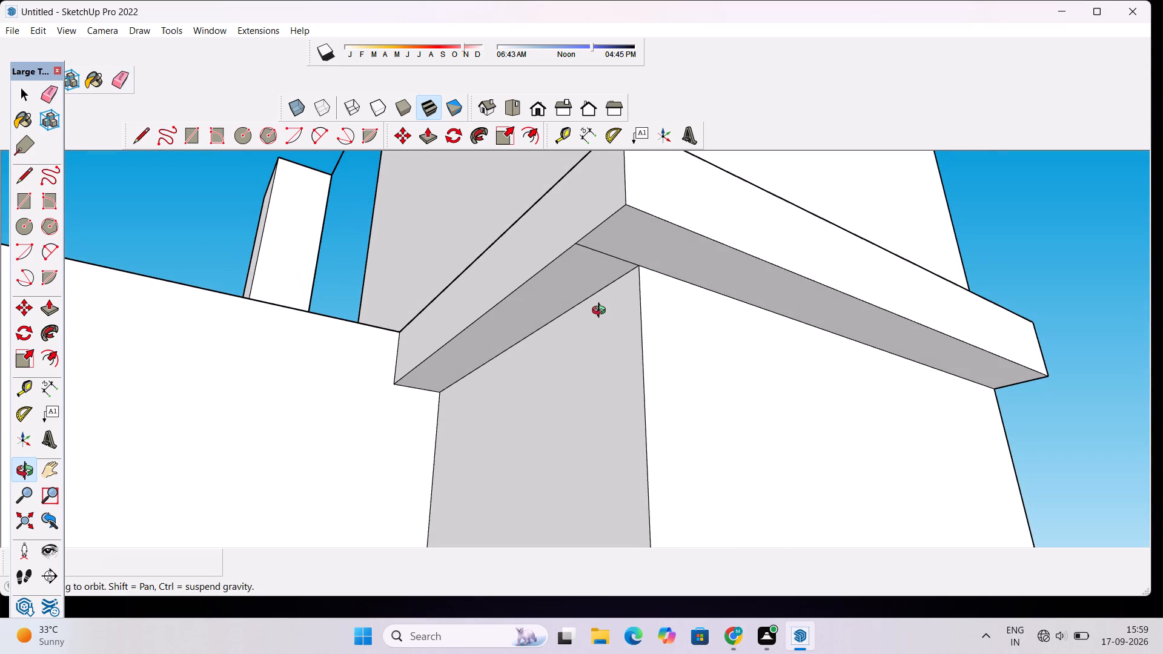
pyautogui.press('e')
pyautogui.moveTo(605, 246); pyautogui.dragTo(602, 258)
# Examine the corner pillar's band from below and from both sides, along with the front parapet beside it.
pyautogui.press('o')
pyautogui.moveTo(628, 245); pyautogui.dragTo(611, 305)
pyautogui.scroll(-5, 611, 305)
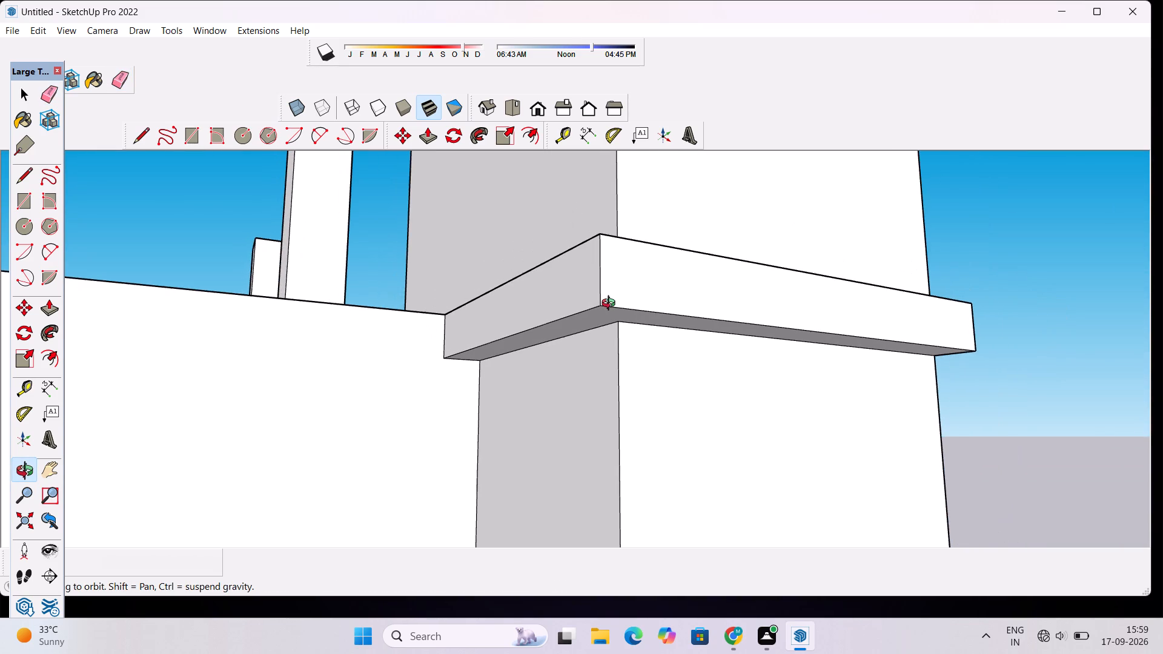
pyautogui.scroll(-2, 612, 299)
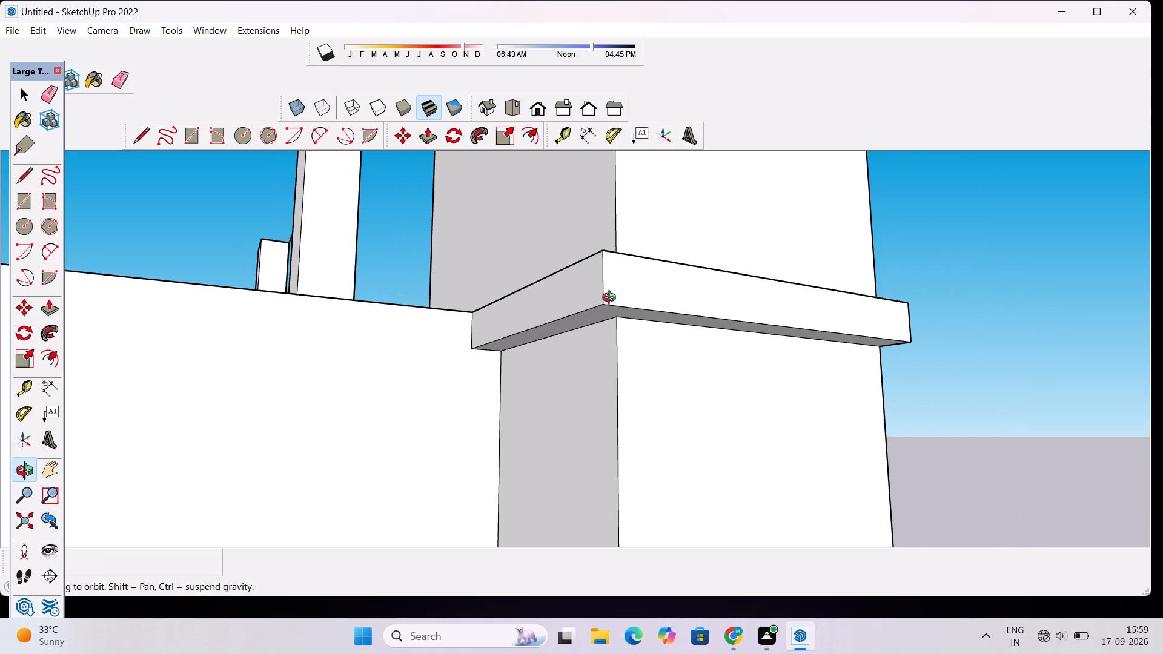
pyautogui.moveTo(635, 294); pyautogui.dragTo(625, 325)
pyautogui.scroll(-6, 625, 326)
pyautogui.moveTo(740, 334); pyautogui.dragTo(478, 266)
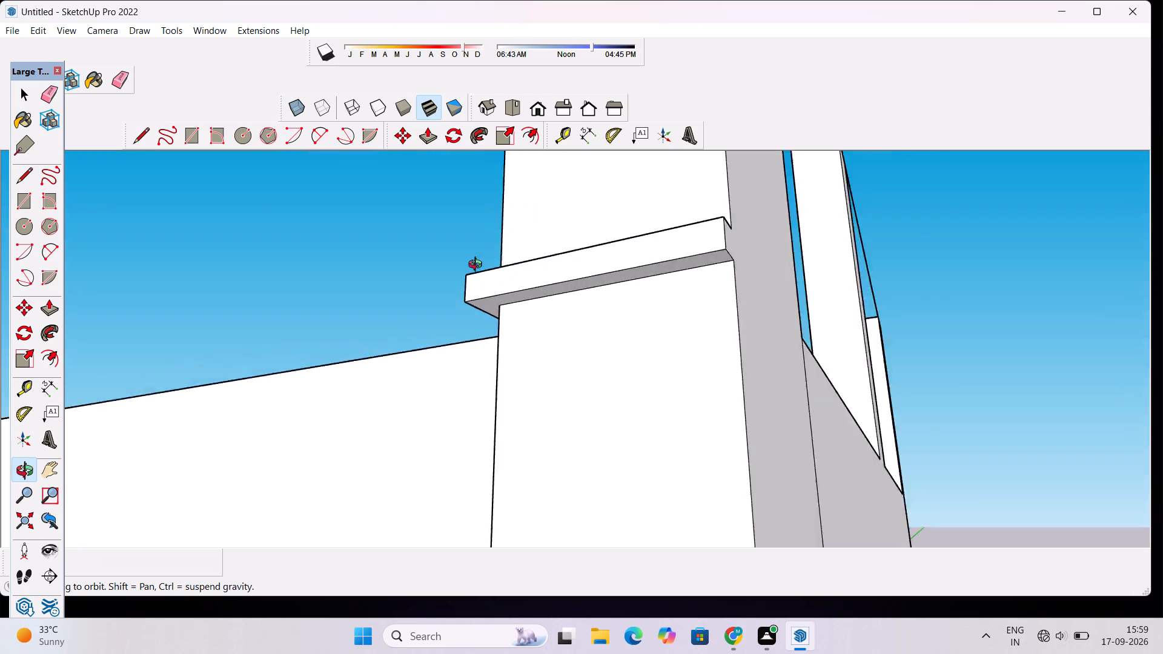
pyautogui.moveTo(478, 266); pyautogui.dragTo(621, 276)
pyautogui.scroll(-5, 541, 265)
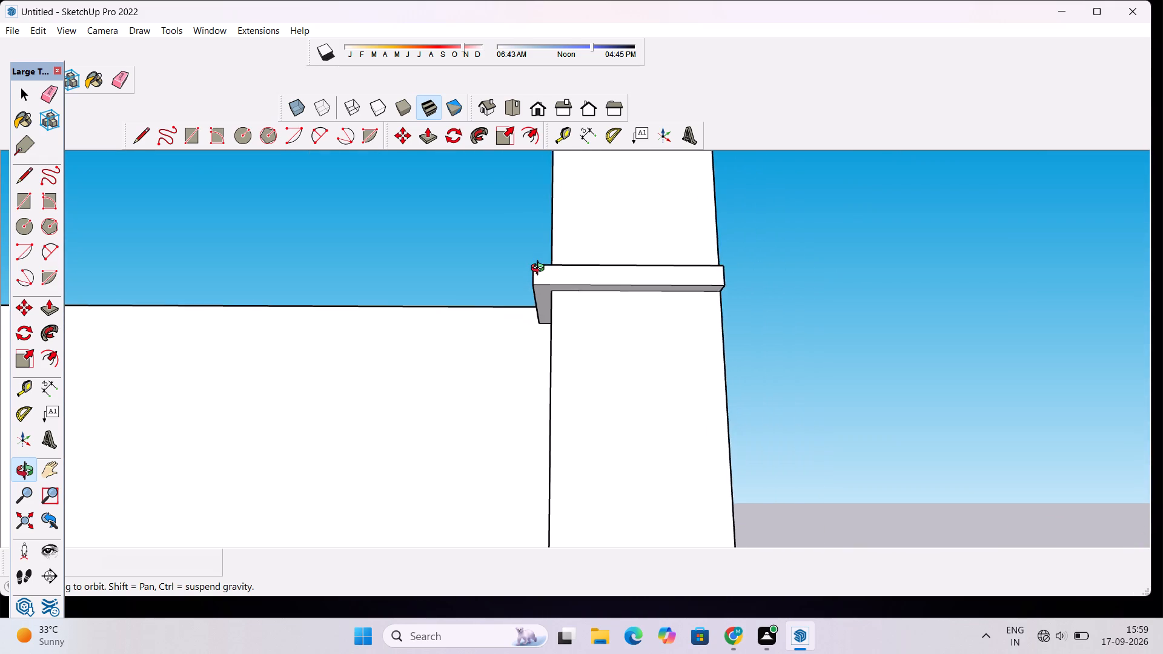
pyautogui.scroll(-3, 540, 269)
pyautogui.moveTo(551, 269); pyautogui.dragTo(580, 391)
pyautogui.scroll(3, 554, 380)
pyautogui.moveTo(489, 378); pyautogui.dragTo(534, 372)
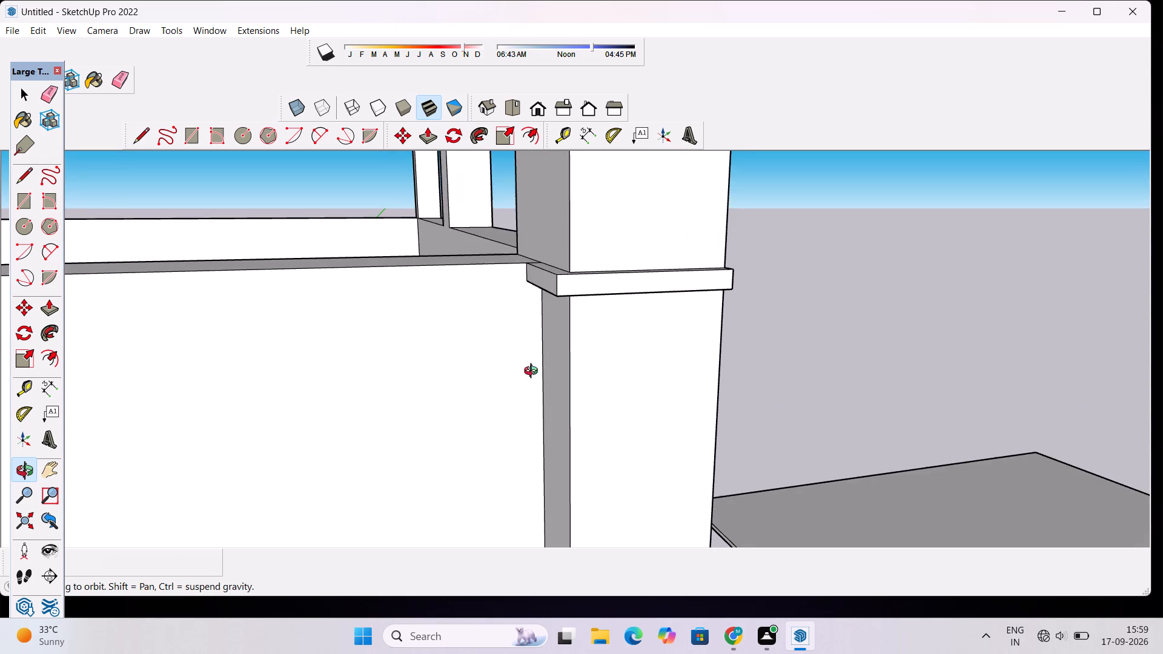
pyautogui.moveTo(534, 372); pyautogui.dragTo(535, 372)
pyautogui.scroll(-4, 549, 364)
pyautogui.keyDown('shift'); pyautogui.moveTo(495, 371); pyautogui.dragTo(607, 339); pyautogui.keyUp('shift')
pyautogui.scroll(-8, 607, 339)
pyautogui.moveTo(675, 379); pyautogui.dragTo(620, 379)
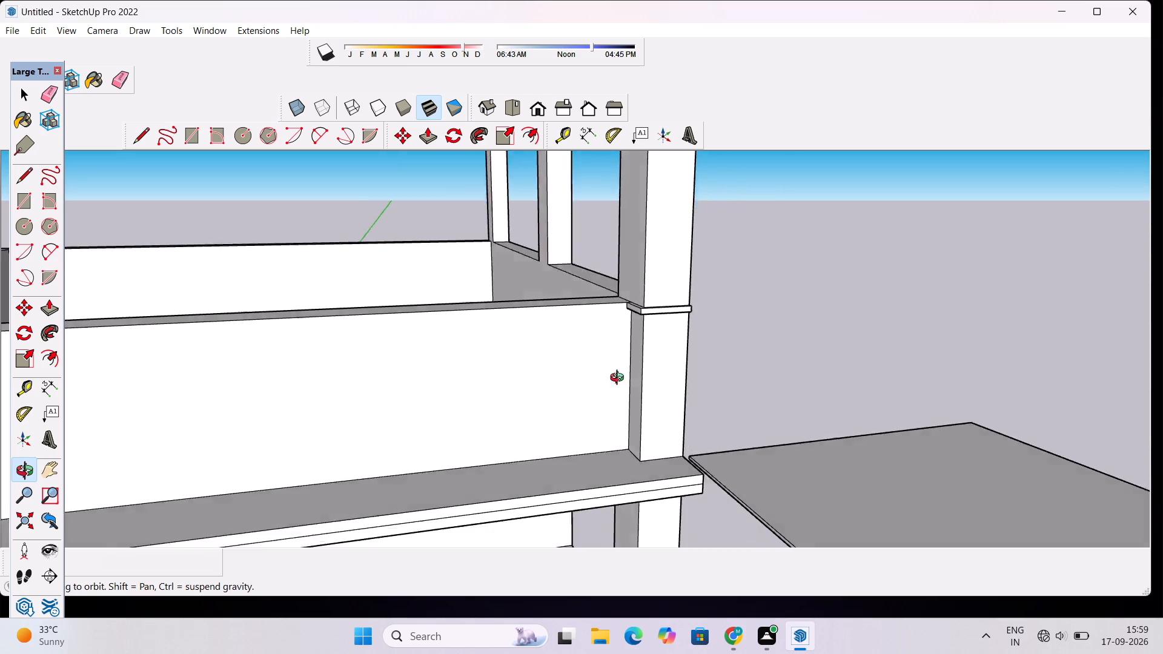
pyautogui.moveTo(620, 379); pyautogui.dragTo(583, 372)
pyautogui.scroll(-4, 561, 366)
pyautogui.keyDown('shift'); pyautogui.moveTo(413, 363); pyautogui.dragTo(632, 392); pyautogui.keyUp('shift')
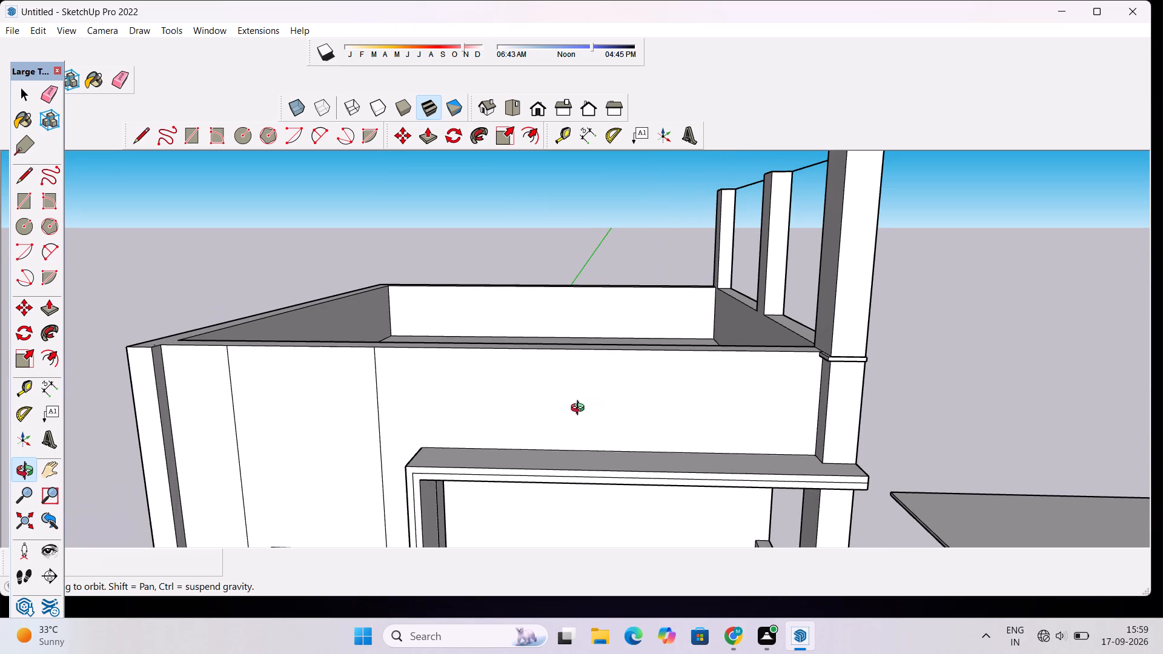
pyautogui.scroll(2, 494, 373)
pyautogui.moveTo(445, 388); pyautogui.dragTo(489, 370)
pyautogui.scroll(-2, 489, 369)
pyautogui.moveTo(566, 404); pyautogui.dragTo(518, 405)
# Place two vertical guides on the front parapet face, about 13' 11" from the facade's vertical line and about 12' 2" further along.
pyautogui.scroll(1, 514, 405)
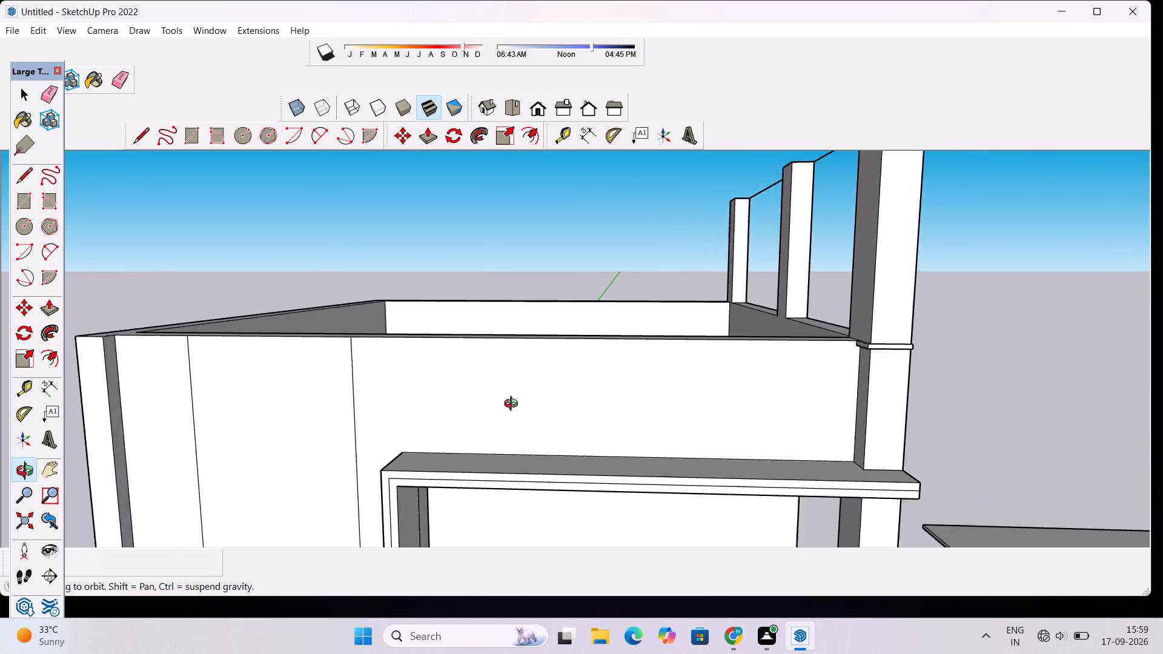
pyautogui.scroll(2, 514, 405)
pyautogui.keyDown('shift'); pyautogui.moveTo(510, 407); pyautogui.dragTo(565, 424); pyautogui.keyUp('shift')
pyautogui.press('t')
pyautogui.scroll(-2, 460, 357)
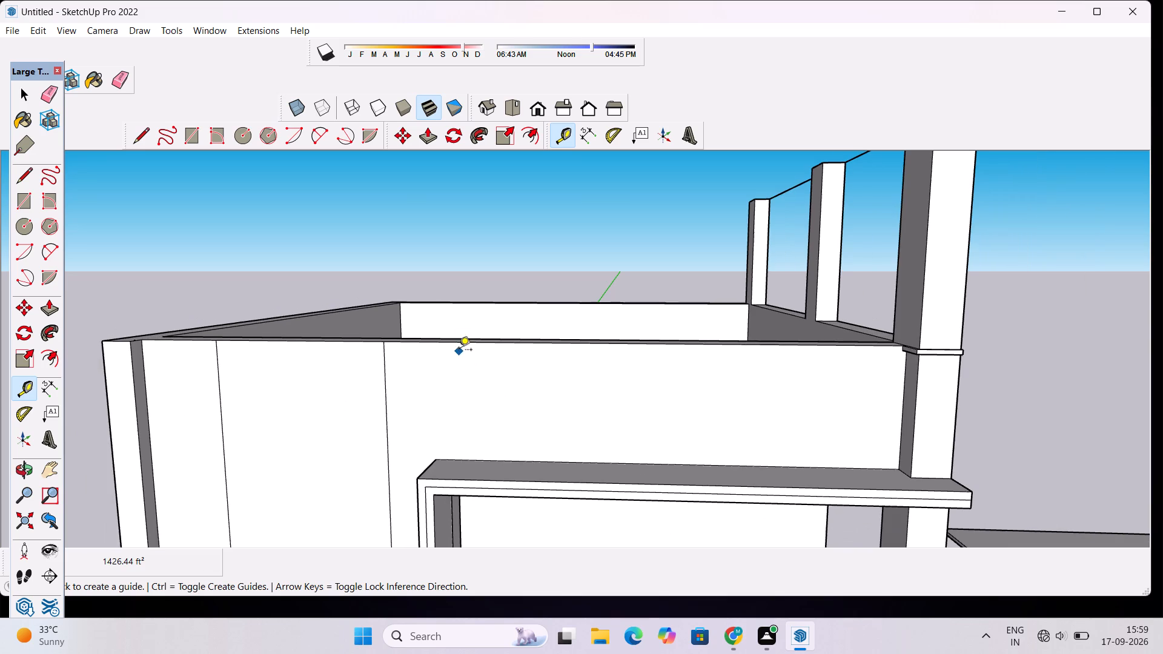
pyautogui.click(386, 391)
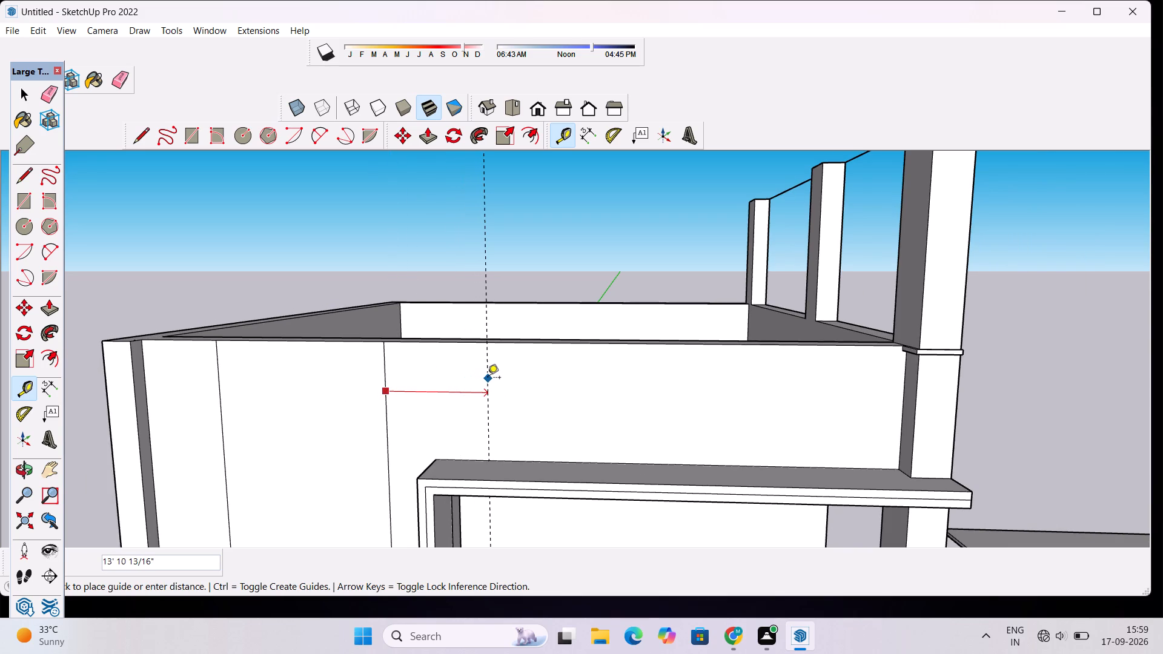
pyautogui.click(488, 378)
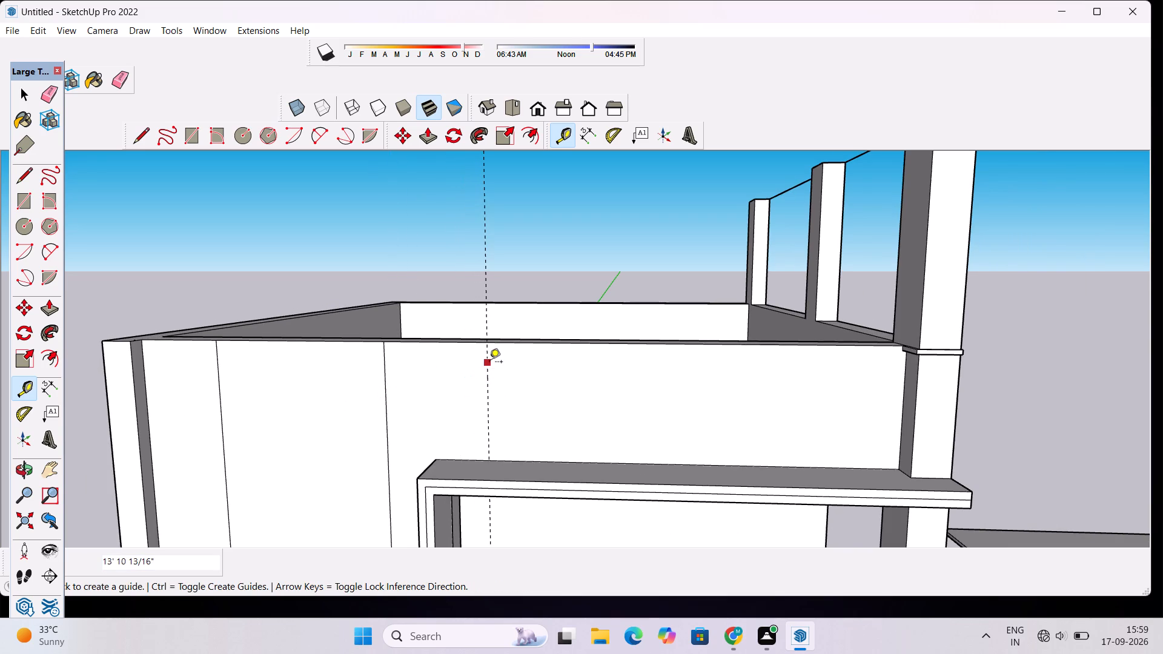
pyautogui.click(489, 363)
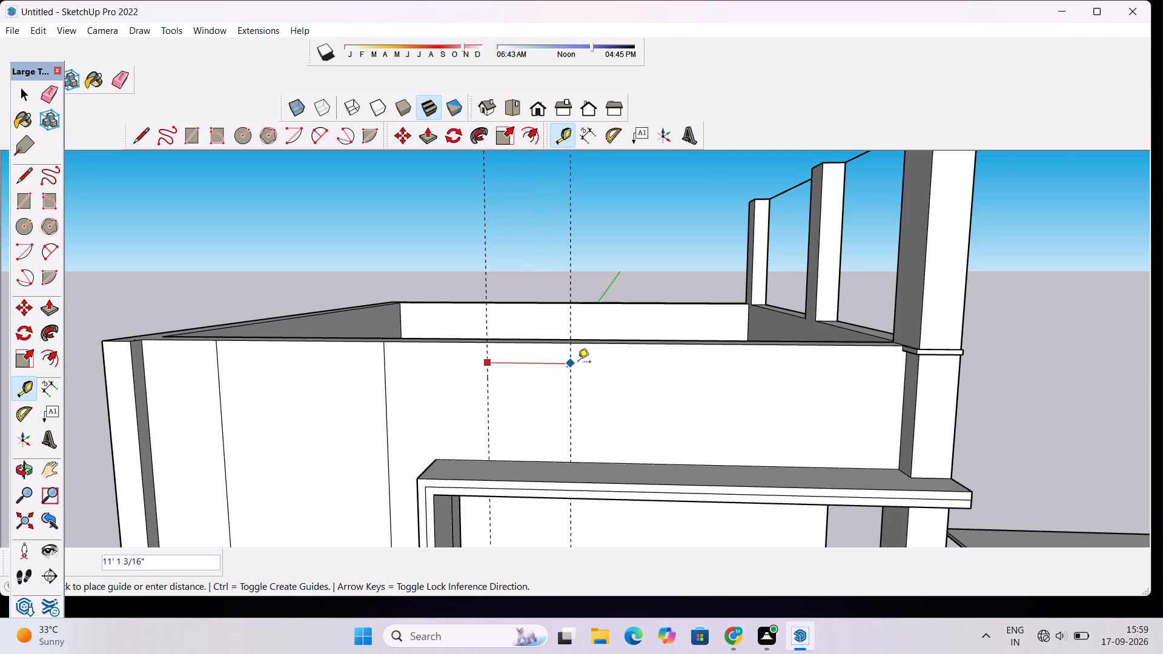
pyautogui.scroll(2, 580, 363)
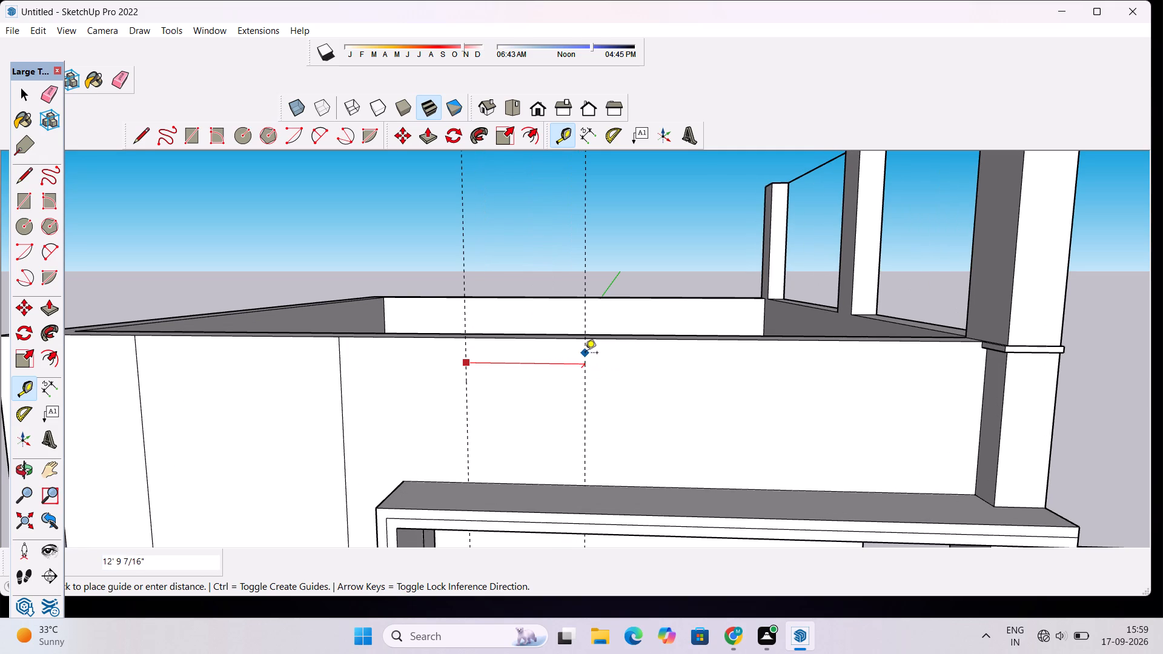
pyautogui.click(579, 362)
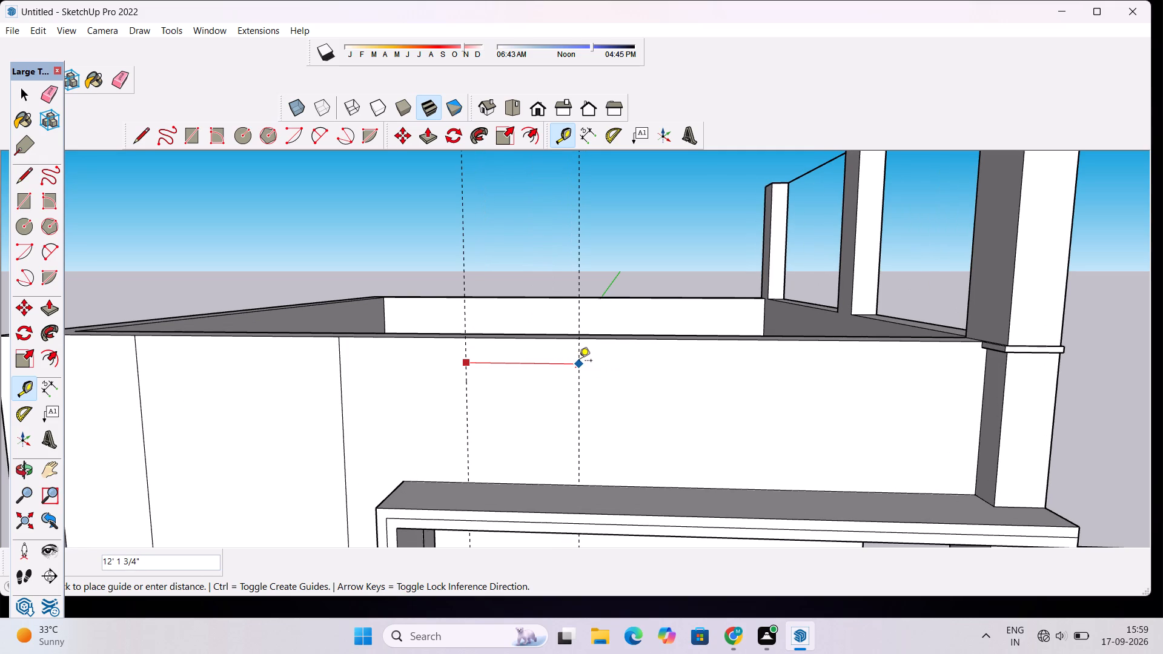
pyautogui.press('o')
pyautogui.moveTo(597, 334); pyautogui.dragTo(557, 553)
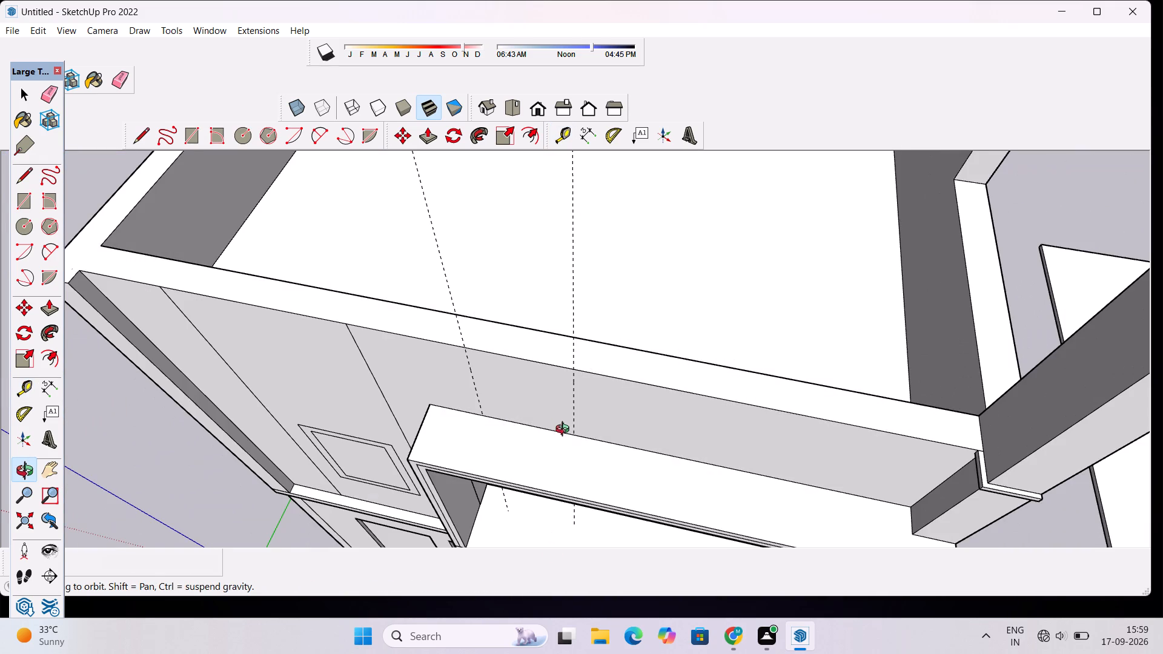
# Extrude the roof parapet's top face upward by 2'.
pyautogui.moveTo(574, 437); pyautogui.dragTo(631, 434)
pyautogui.keyDown('shift'); pyautogui.moveTo(635, 425); pyautogui.dragTo(620, 431); pyautogui.keyUp('shift')
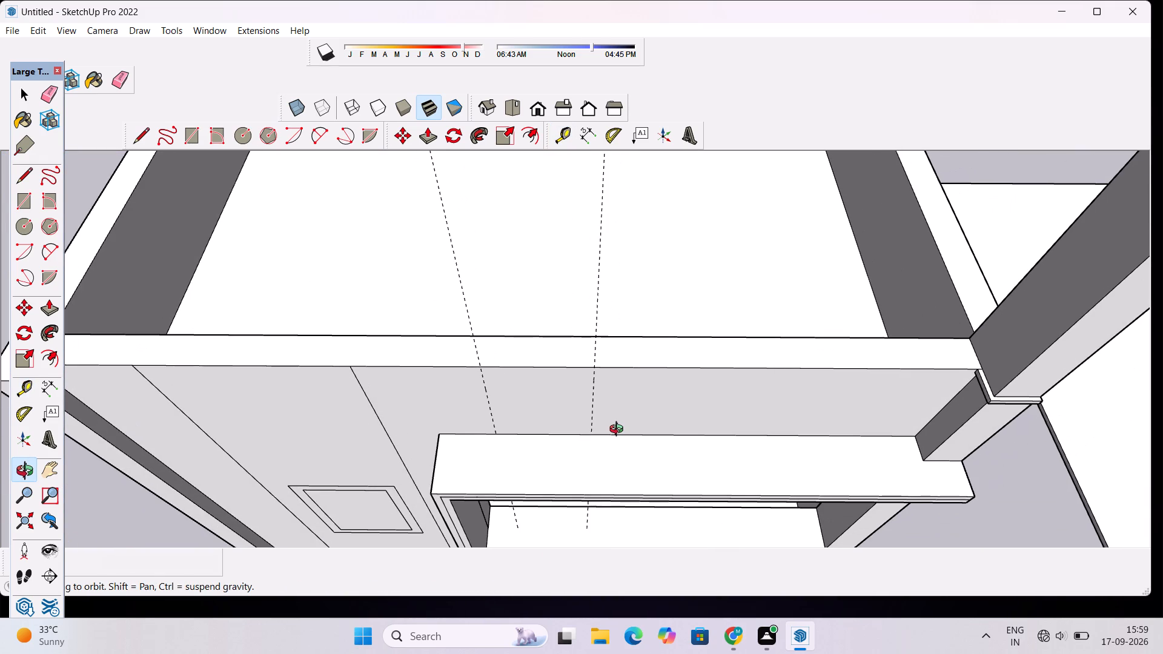
pyautogui.scroll(1, 621, 438)
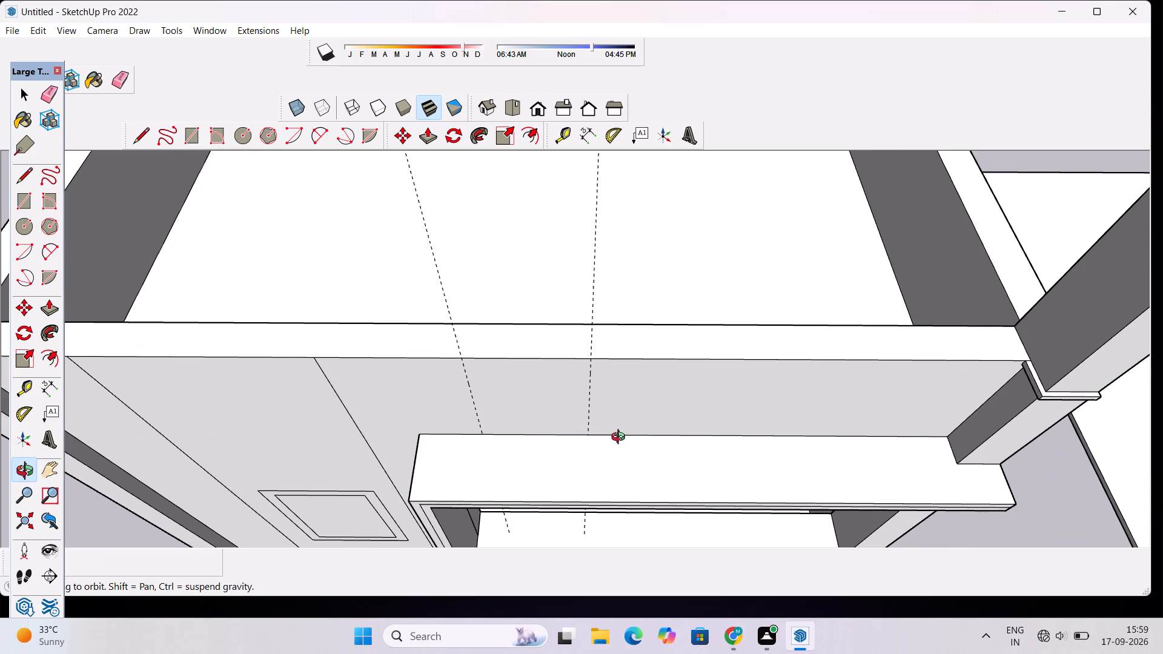
pyautogui.press('p')
pyautogui.click(637, 349)
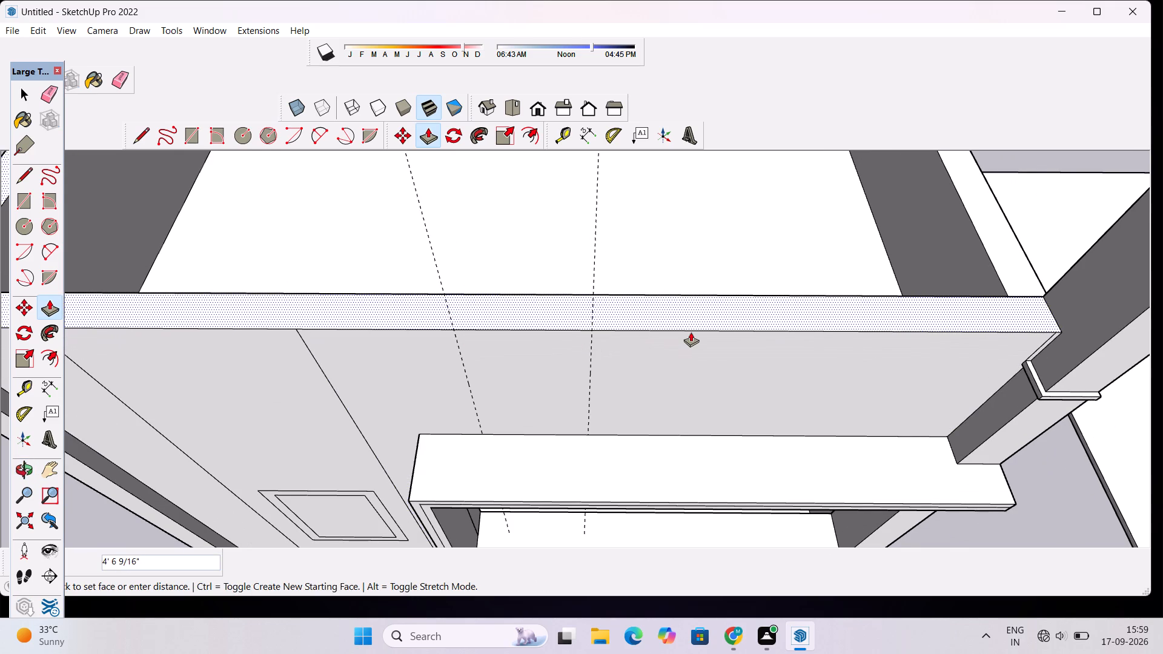
pyautogui.press('3')
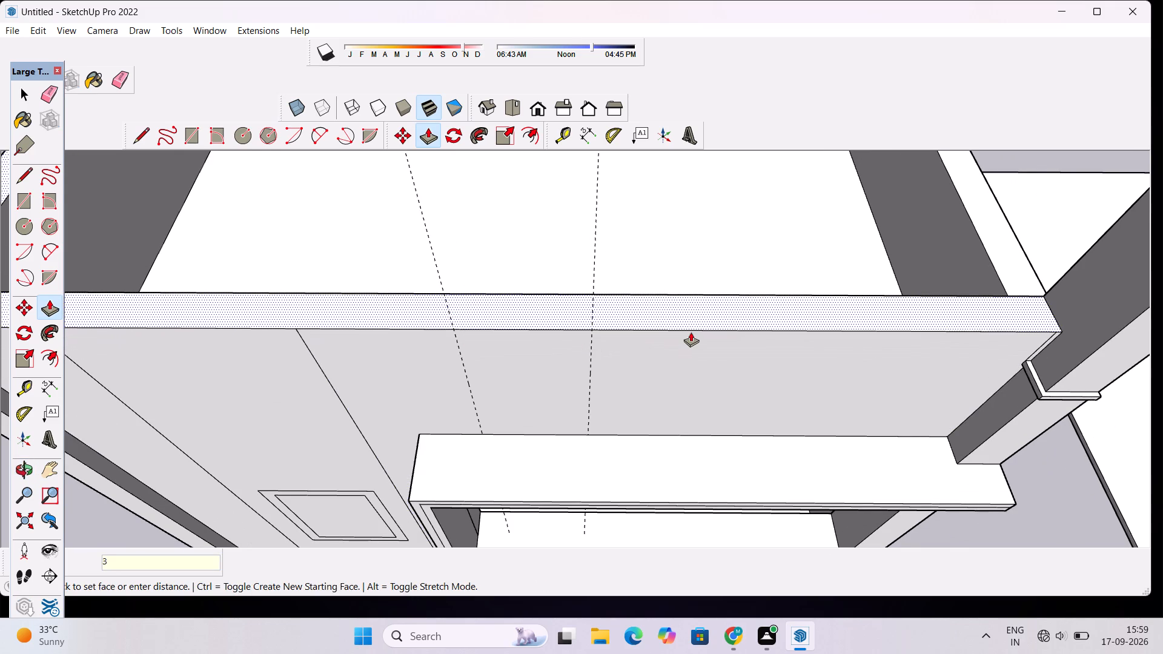
pyautogui.press('BackSpace')
pyautogui.write("2'")
pyautogui.press('Return')
# Examine the raised parapet, the roof enclosure and the front facade from the front, back and side.
pyautogui.press('o')
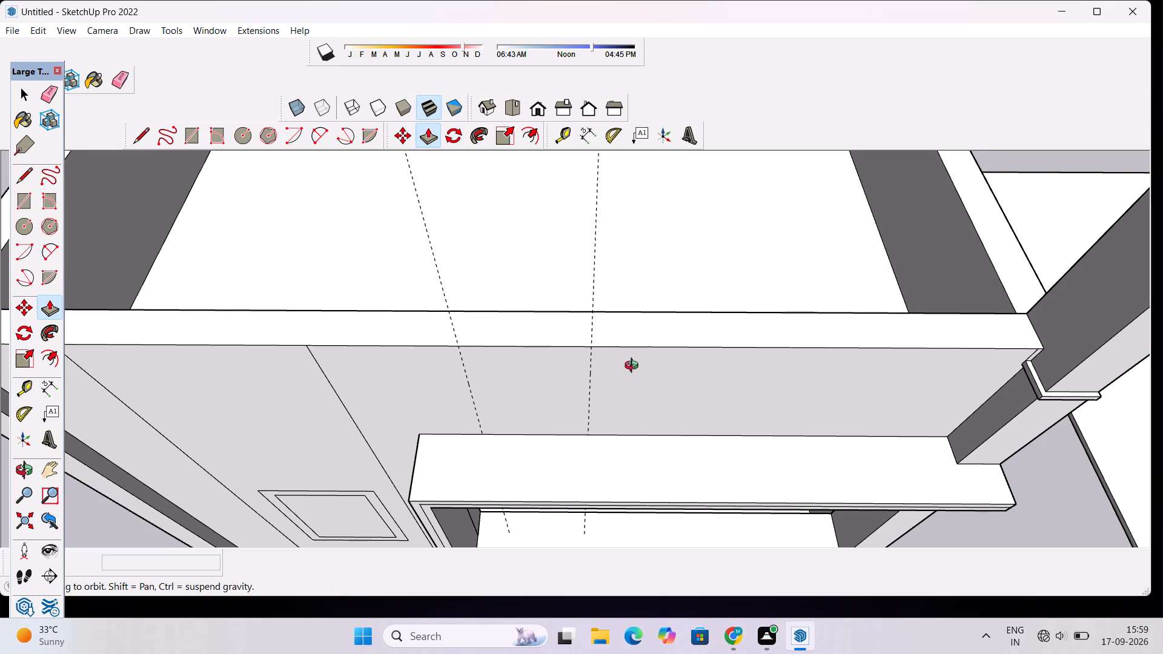
pyautogui.moveTo(633, 367); pyautogui.dragTo(631, 267)
pyautogui.scroll(-7, 631, 266)
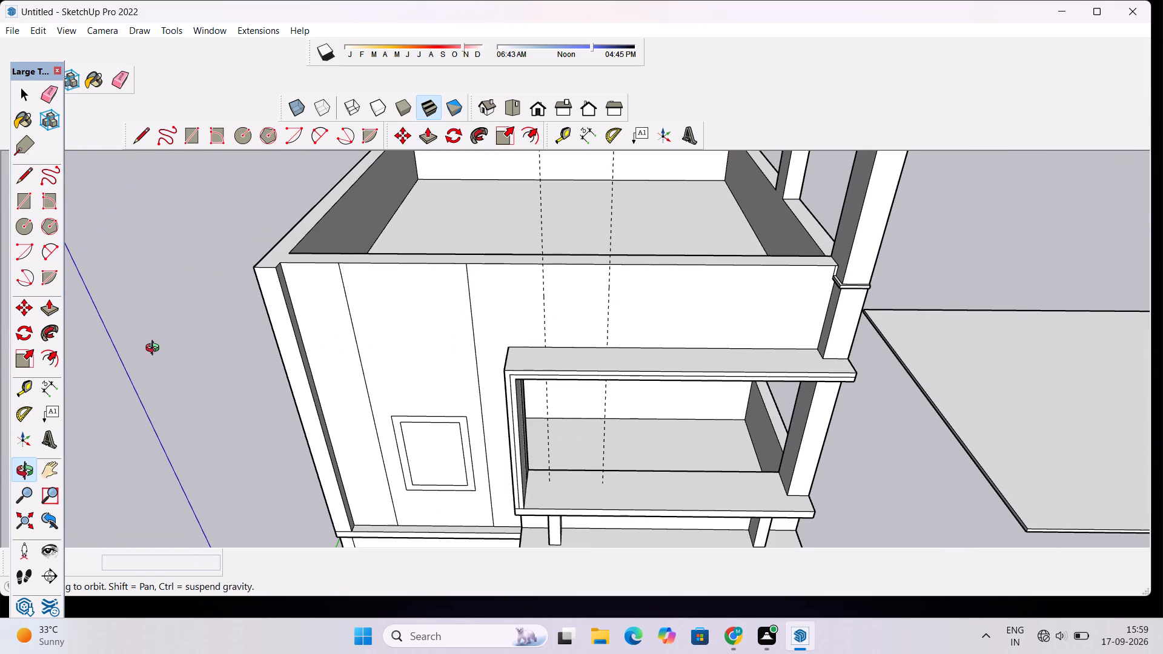
pyautogui.moveTo(214, 291); pyautogui.dragTo(1022, 271)
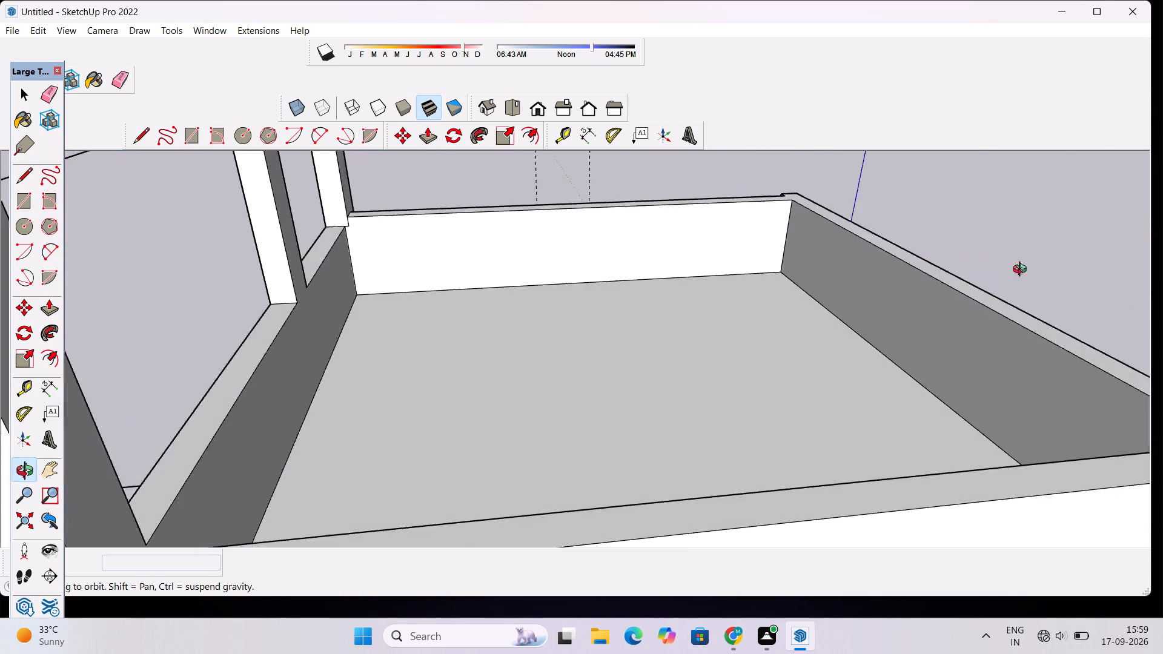
pyautogui.moveTo(1022, 271); pyautogui.dragTo(400, 272)
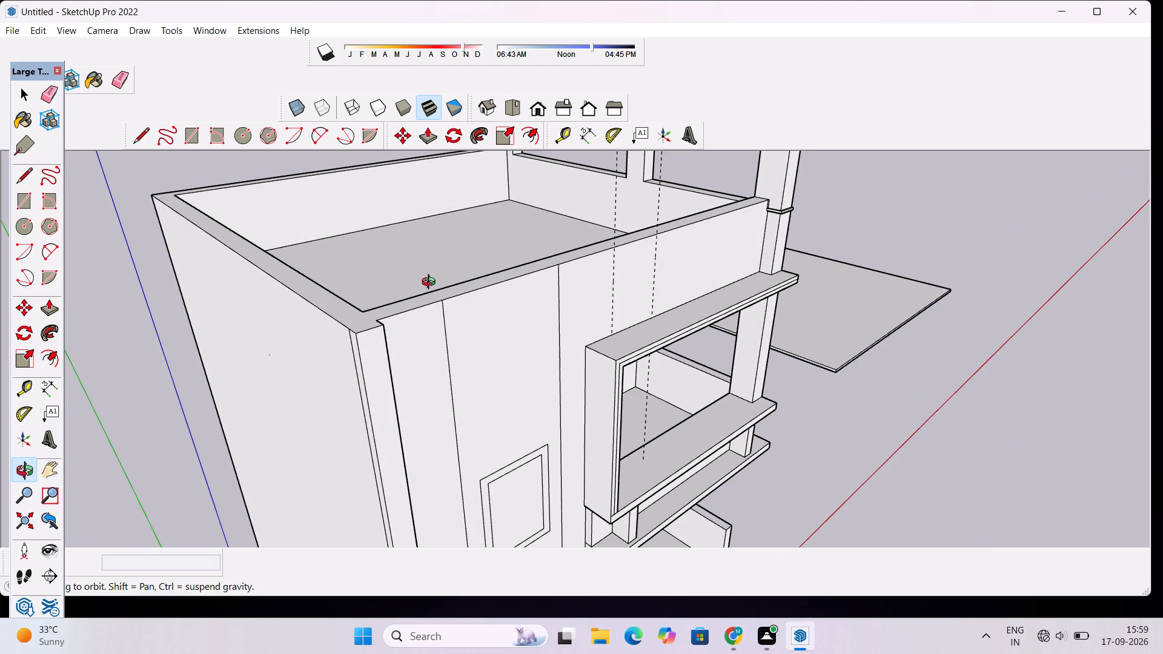
pyautogui.scroll(-2, 431, 283)
pyautogui.scroll(-4, 377, 281)
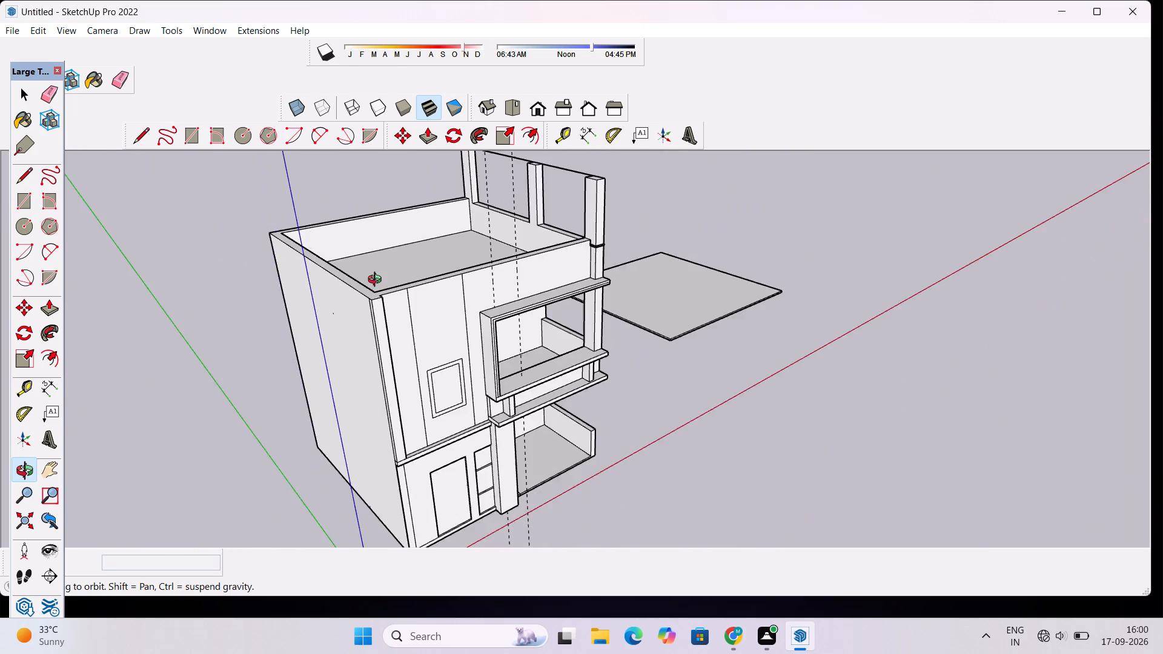
pyautogui.scroll(-4, 377, 281)
pyautogui.scroll(10, 377, 426)
pyautogui.scroll(-6, 385, 386)
pyautogui.moveTo(755, 333); pyautogui.dragTo(732, 339)
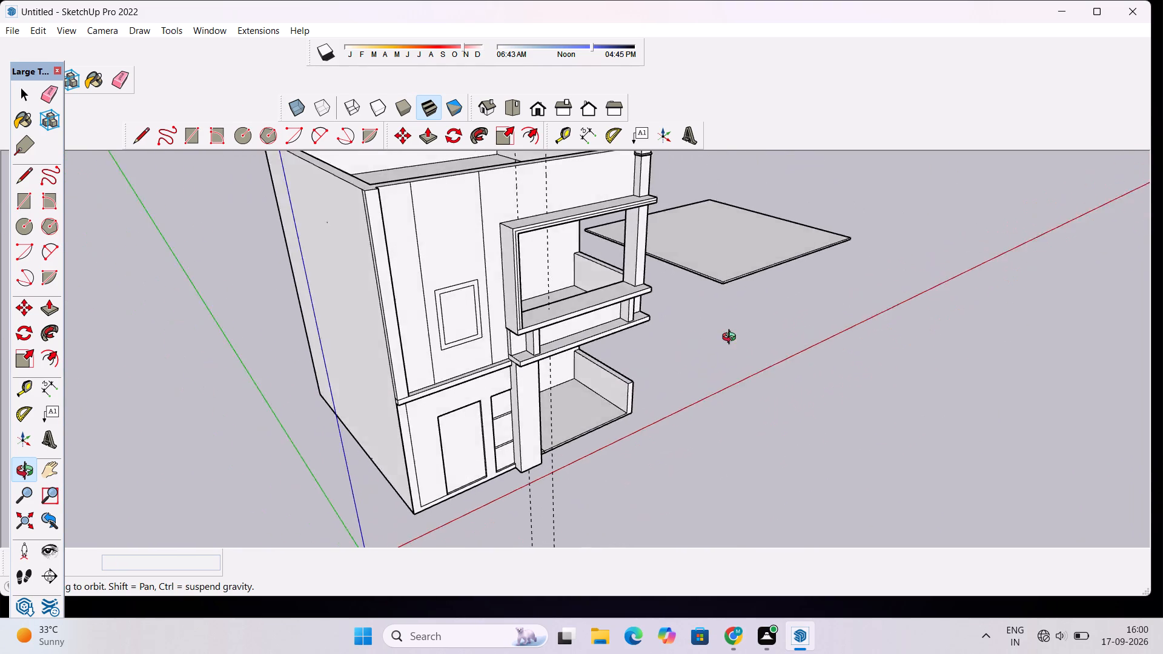
pyautogui.moveTo(732, 339); pyautogui.dragTo(639, 342)
pyautogui.scroll(-1, 636, 319)
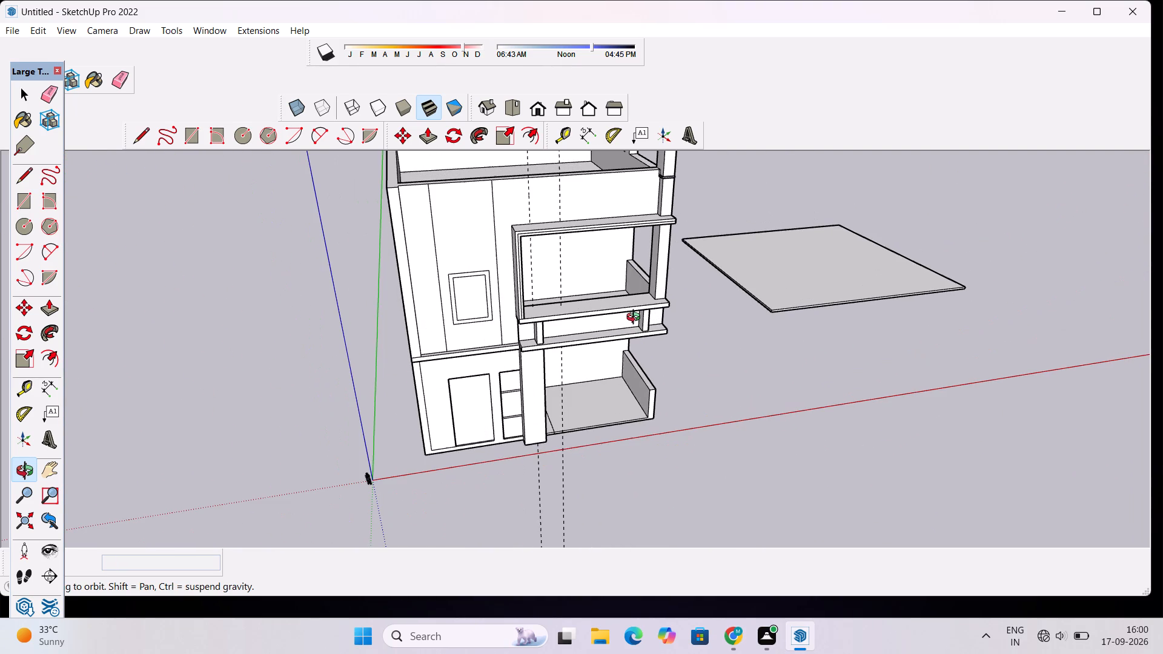
pyautogui.scroll(1, 600, 311)
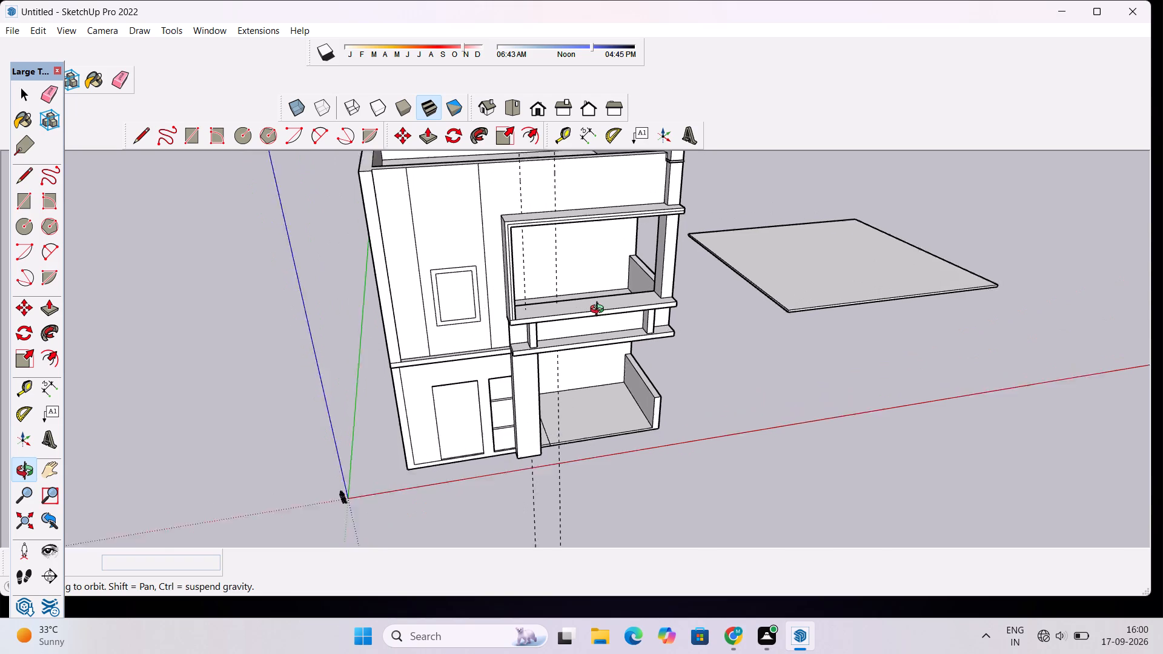
pyautogui.scroll(1, 600, 311)
pyautogui.keyDown('shift'); pyautogui.moveTo(601, 291); pyautogui.dragTo(572, 336); pyautogui.keyUp('shift')
pyautogui.scroll(3, 572, 336)
pyautogui.keyDown('shift'); pyautogui.moveTo(511, 298); pyautogui.dragTo(516, 368); pyautogui.keyUp('shift')
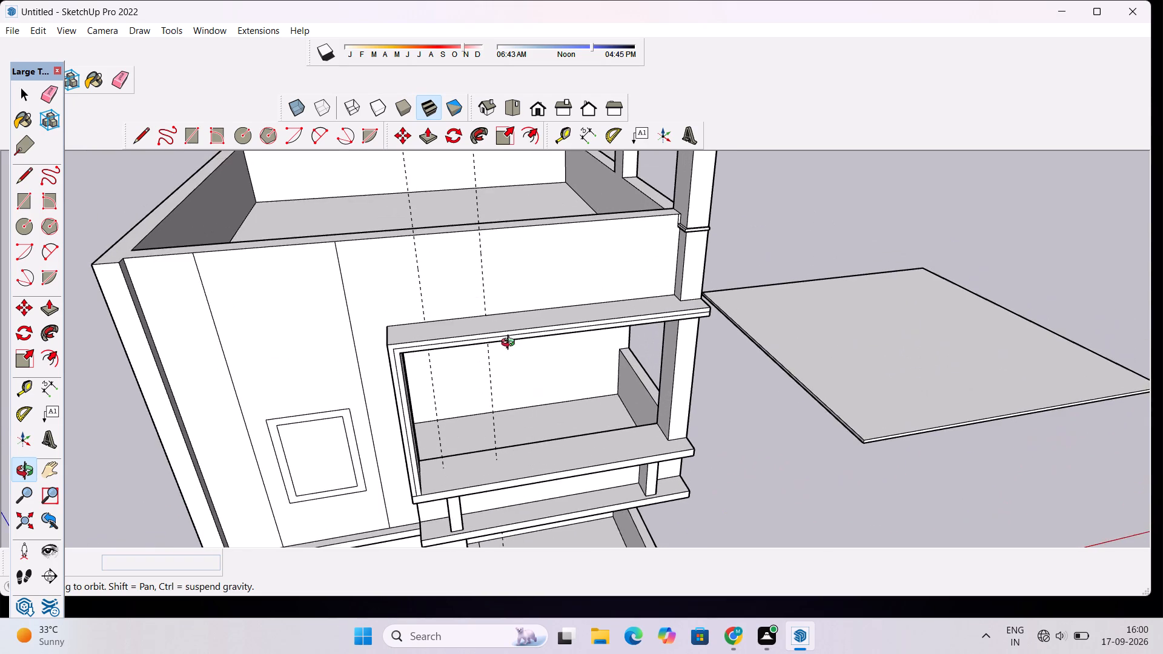
pyautogui.scroll(-3, 488, 311)
pyautogui.moveTo(480, 319); pyautogui.dragTo(455, 257)
pyautogui.keyDown('shift'); pyautogui.moveTo(462, 254); pyautogui.dragTo(471, 346); pyautogui.keyUp('shift')
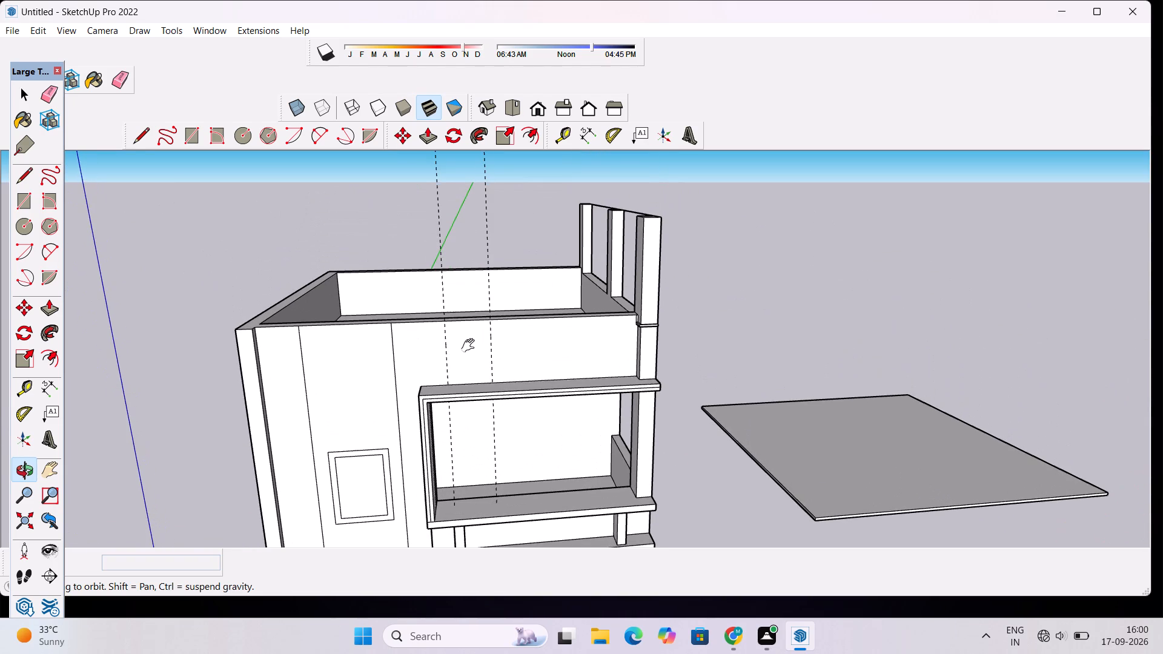
pyautogui.keyDown('shift'); pyautogui.scroll(3, 471, 346); pyautogui.keyUp('shift')
pyautogui.moveTo(520, 344); pyautogui.dragTo(497, 345)
pyautogui.keyDown('shift'); pyautogui.click(495, 344); pyautogui.keyUp('shift')
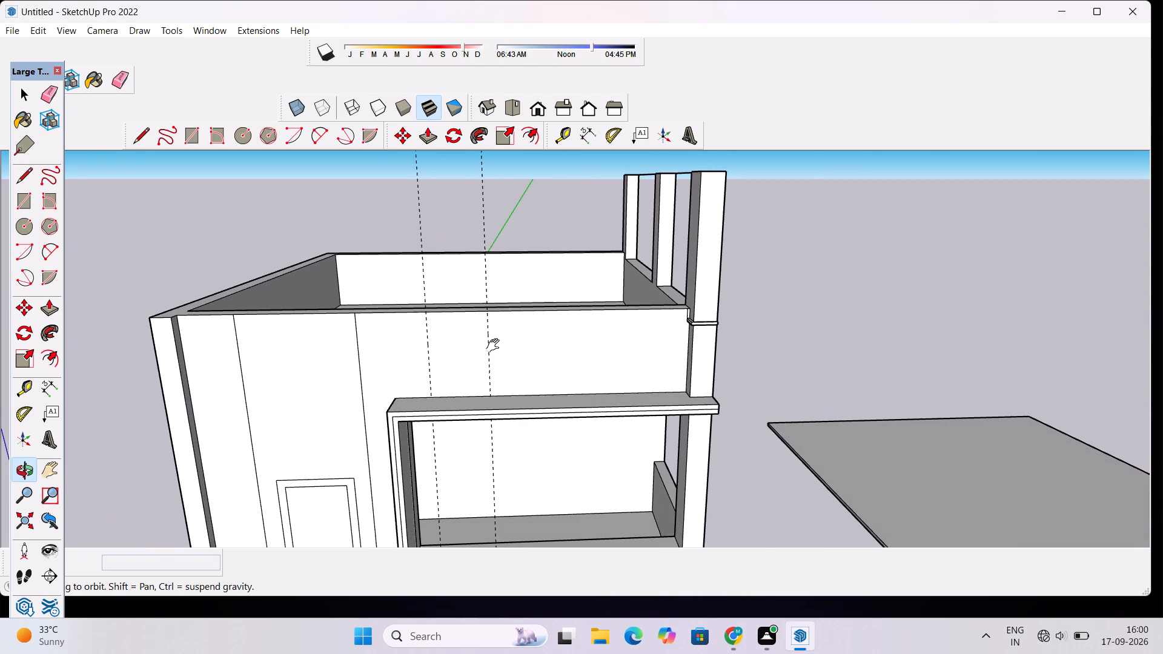
pyautogui.keyDown('shift'); pyautogui.scroll(3, 495, 346); pyautogui.keyUp('shift')
pyautogui.keyDown('shift'); pyautogui.moveTo(495, 346); pyautogui.dragTo(493, 363); pyautogui.keyUp('shift')
pyautogui.keyDown('shift'); pyautogui.scroll(2, 484, 369); pyautogui.keyUp('shift')
pyautogui.keyDown('shift'); pyautogui.moveTo(490, 366); pyautogui.dragTo(466, 372); pyautogui.keyUp('shift')
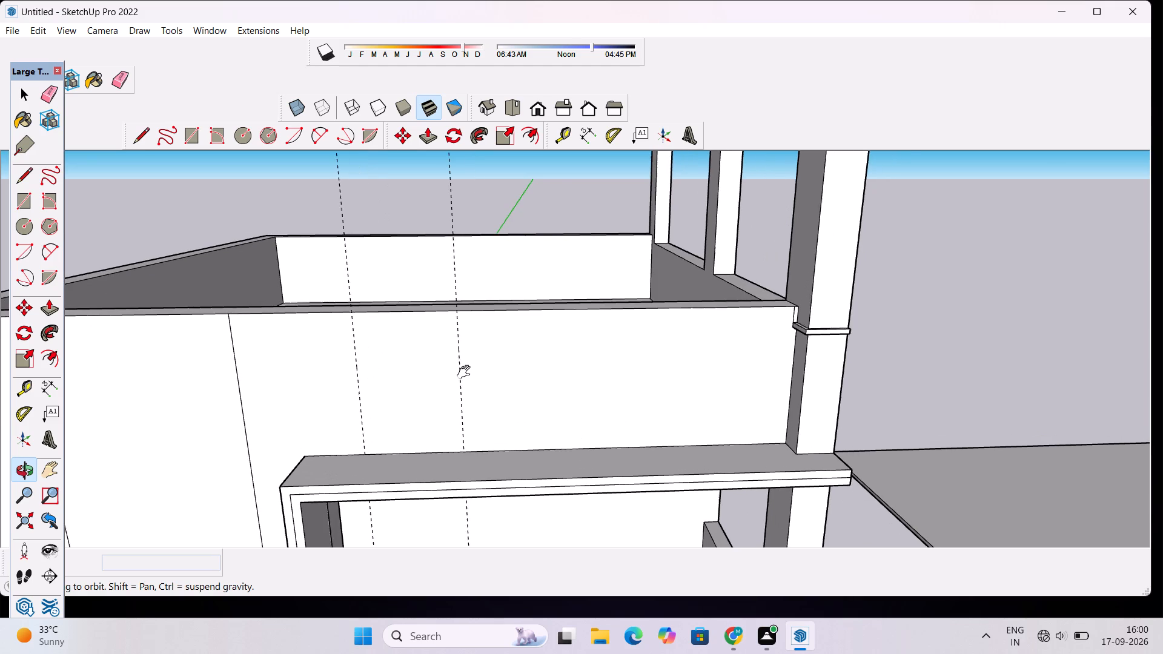
pyautogui.keyDown('shift'); pyautogui.scroll(1, 466, 372); pyautogui.keyUp('shift')
pyautogui.keyDown('shift'); pyautogui.moveTo(471, 390); pyautogui.dragTo(474, 382); pyautogui.keyUp('shift')
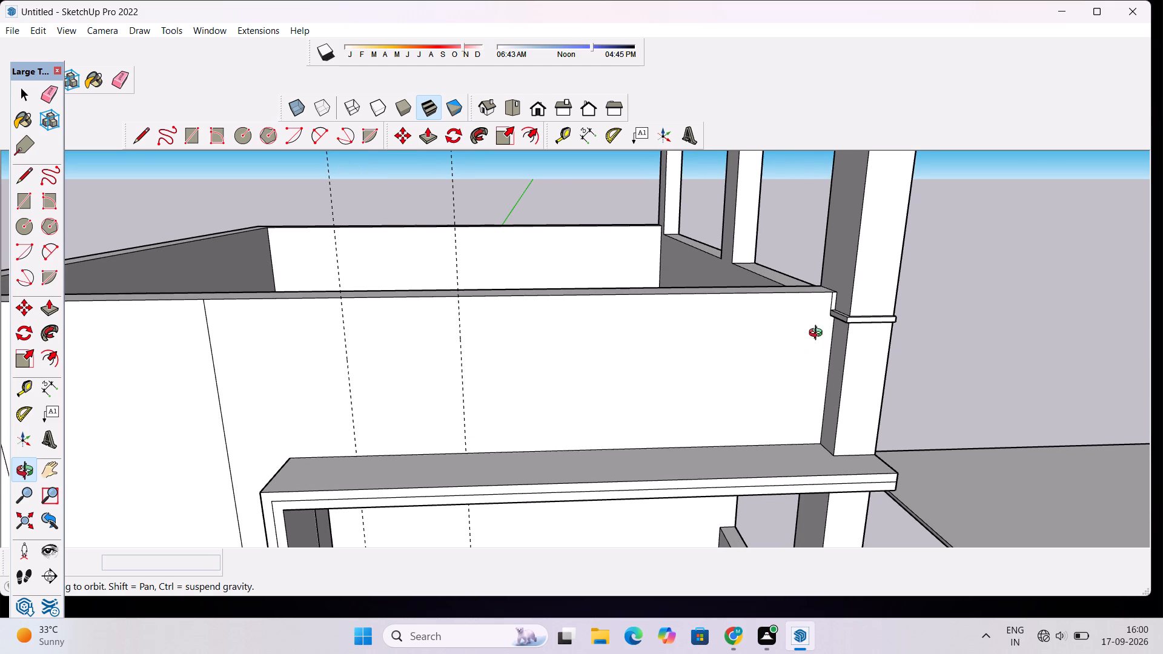
# Erase the short vertical seam at the end of the front parapet face, just above the corner pillar's band.
pyautogui.scroll(7, 844, 314)
pyautogui.press('e')
pyautogui.scroll(5, 838, 297)
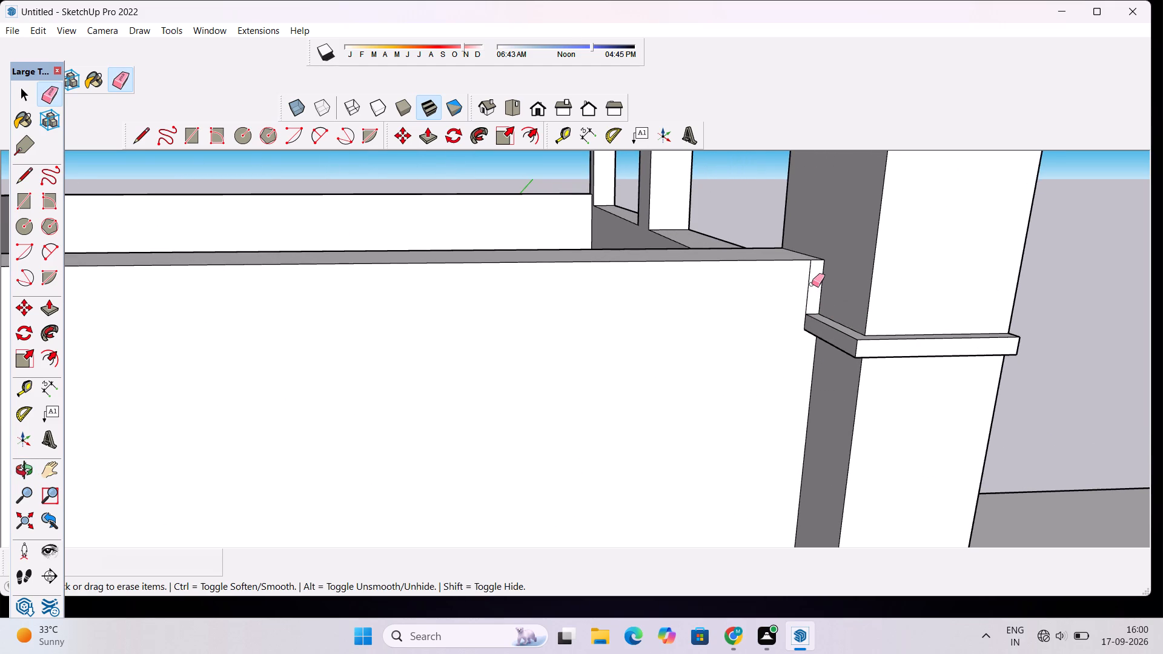
pyautogui.click(809, 281)
pyautogui.scroll(-17, 863, 254)
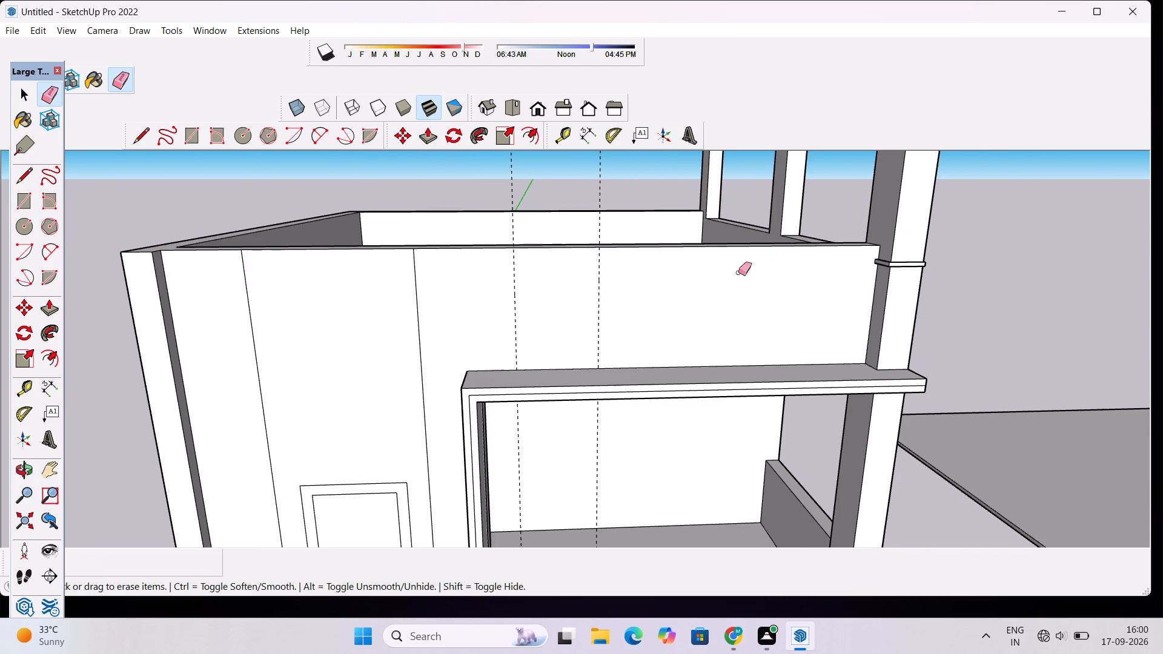
# Place a horizontal guide on the front parapet face, 4' above the rear edge of the projecting balcony frame's top.
pyautogui.scroll(1, 625, 297)
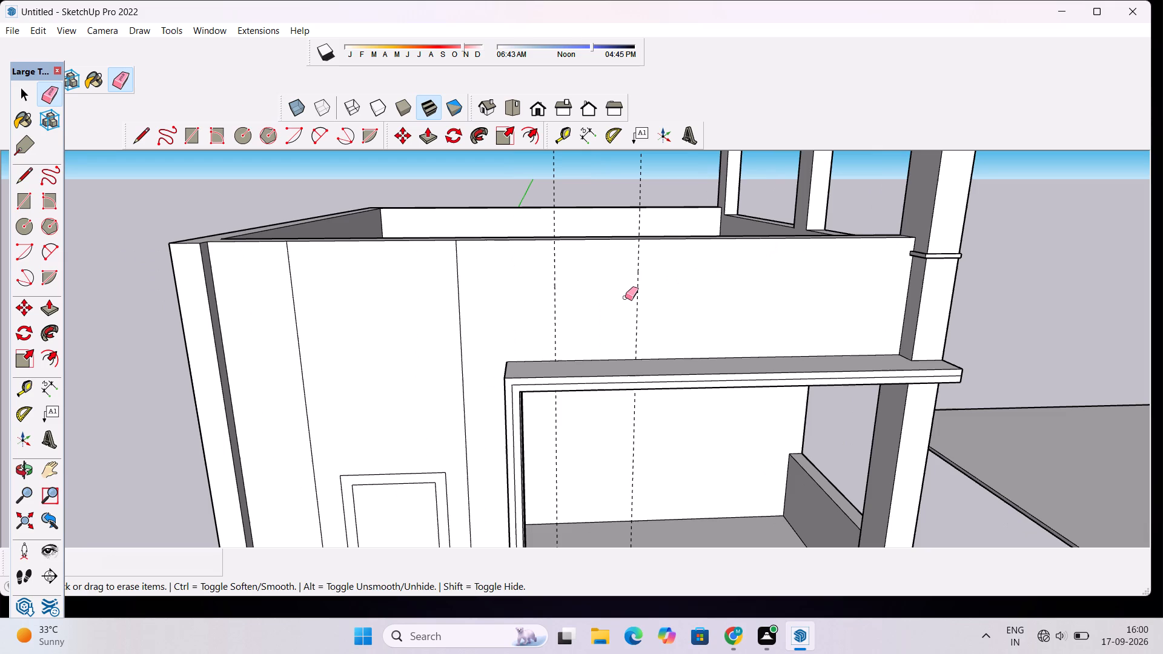
pyautogui.press('t')
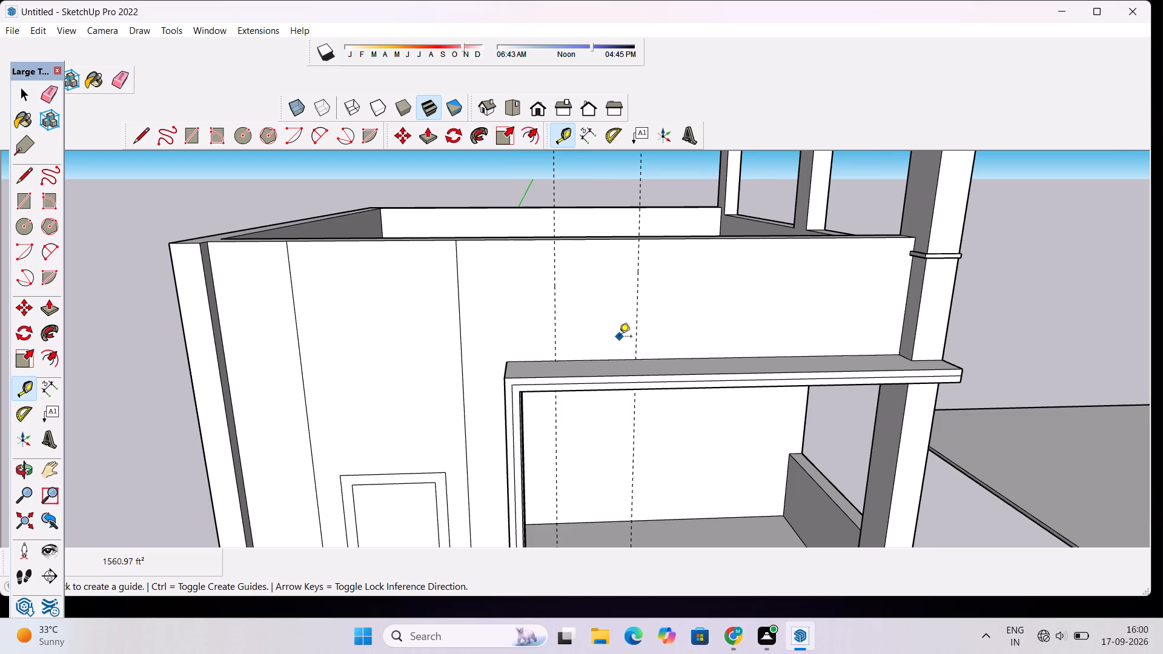
pyautogui.scroll(3, 619, 337)
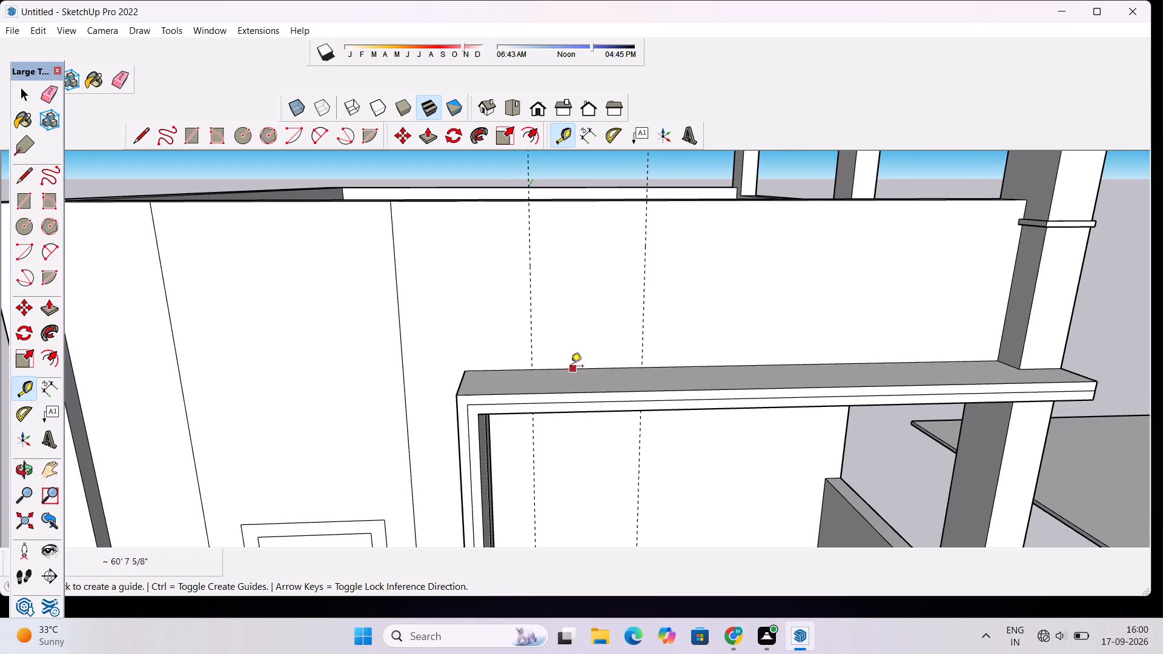
pyautogui.scroll(5, 623, 366)
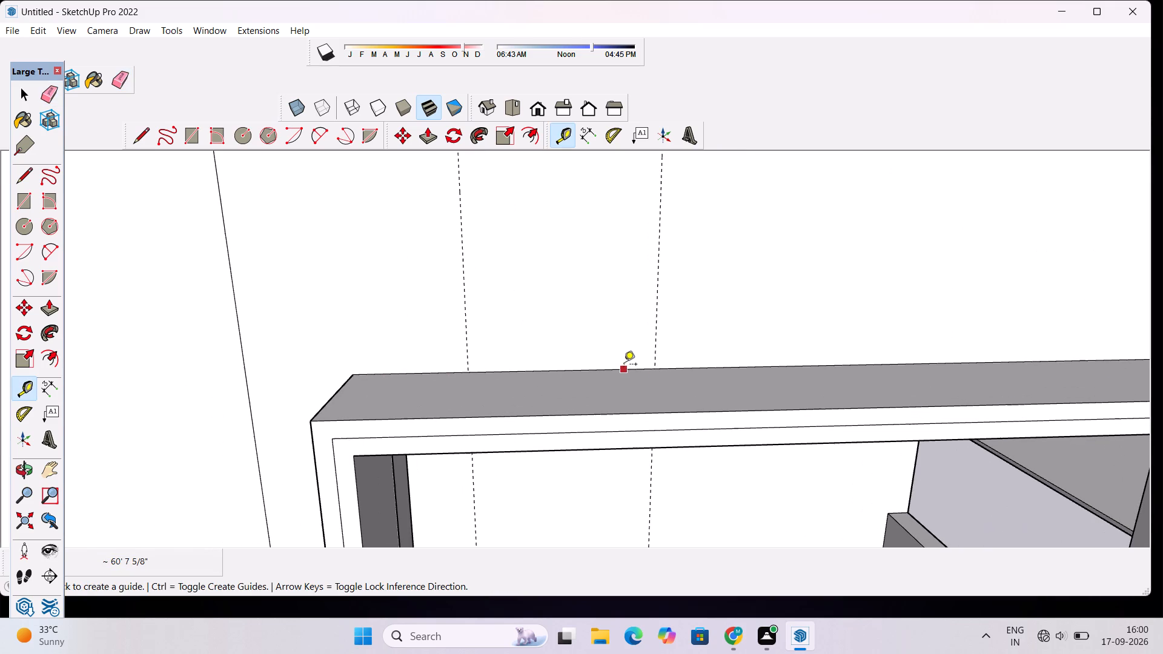
pyautogui.click(568, 369)
pyautogui.scroll(-11, 571, 318)
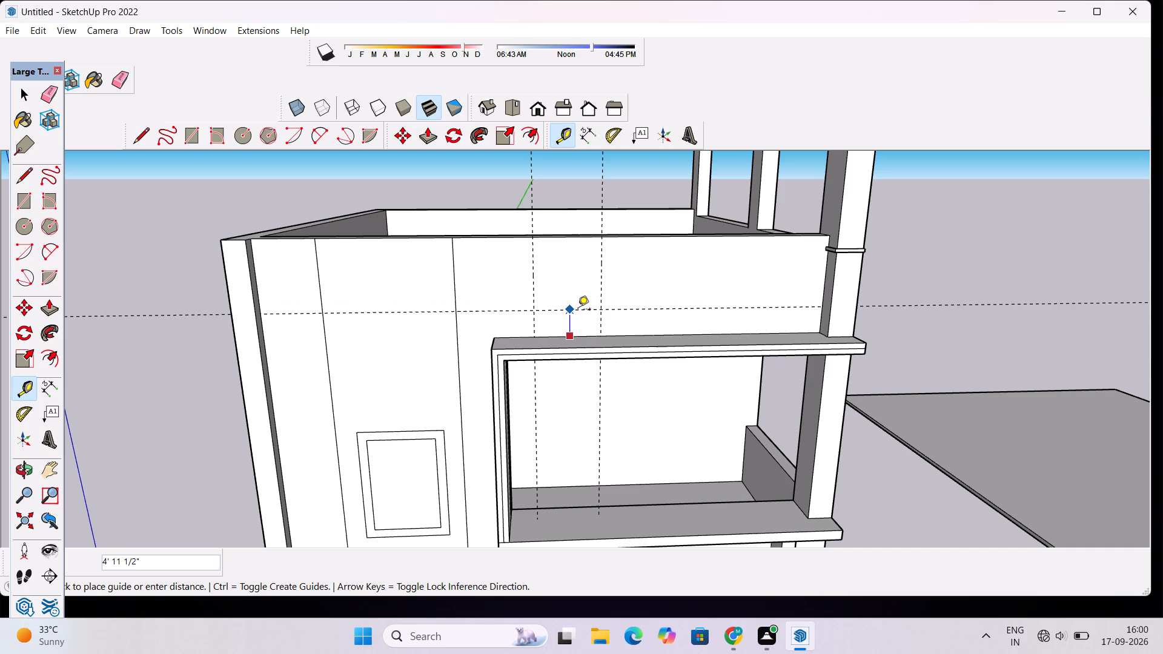
pyautogui.write("4'")
pyautogui.press('Return')
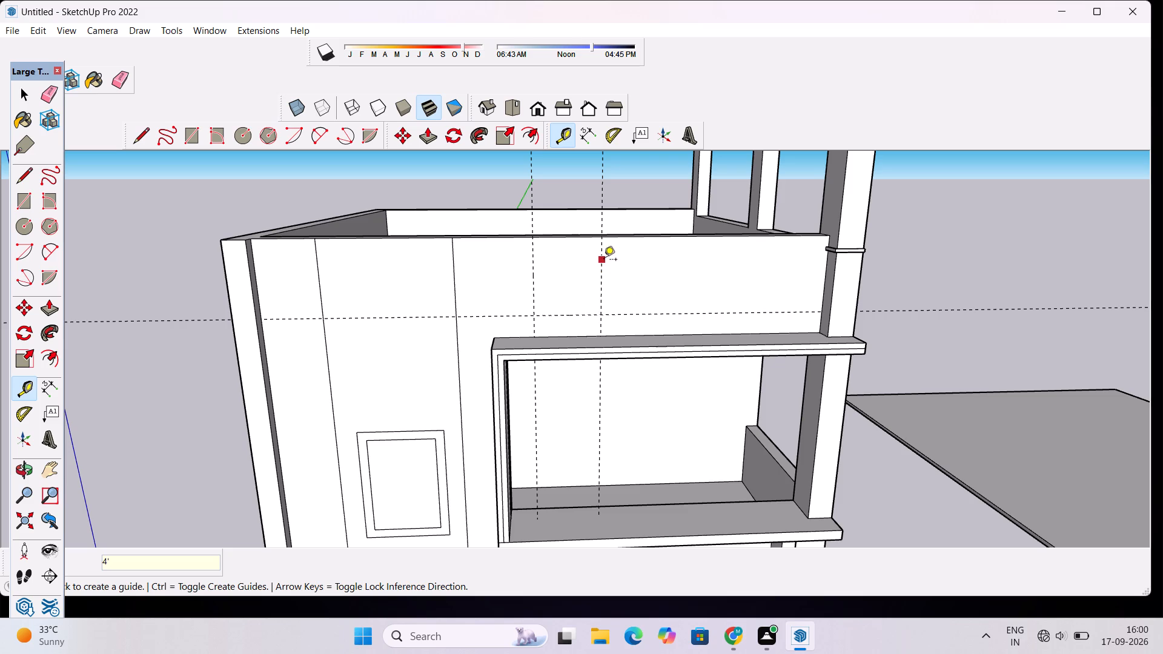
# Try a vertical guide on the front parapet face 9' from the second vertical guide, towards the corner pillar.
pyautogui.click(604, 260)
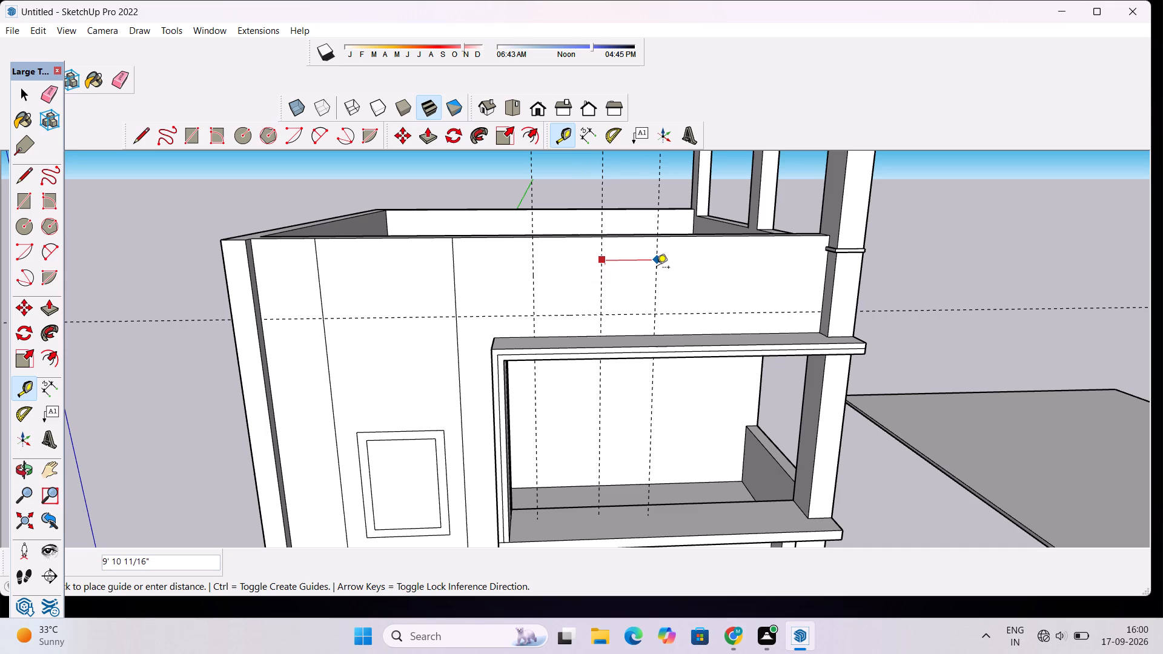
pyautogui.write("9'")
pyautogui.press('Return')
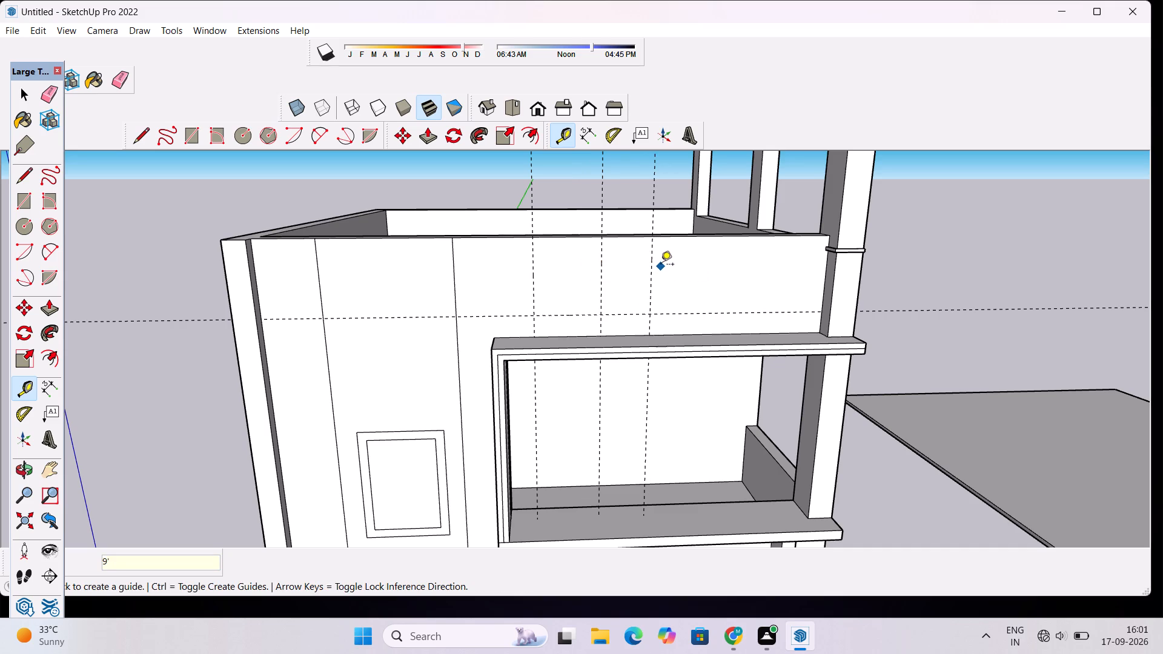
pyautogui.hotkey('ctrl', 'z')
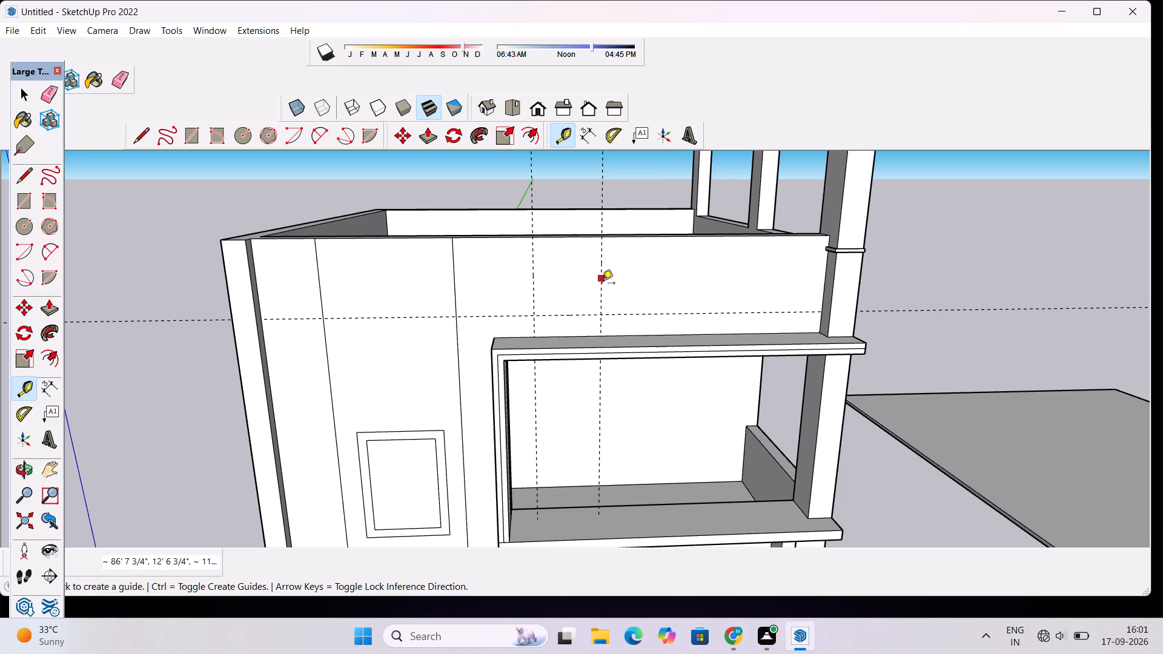
# Place a vertical guide on the front parapet face 18' from the second vertical guide, towards the corner pillar.
pyautogui.click(598, 302)
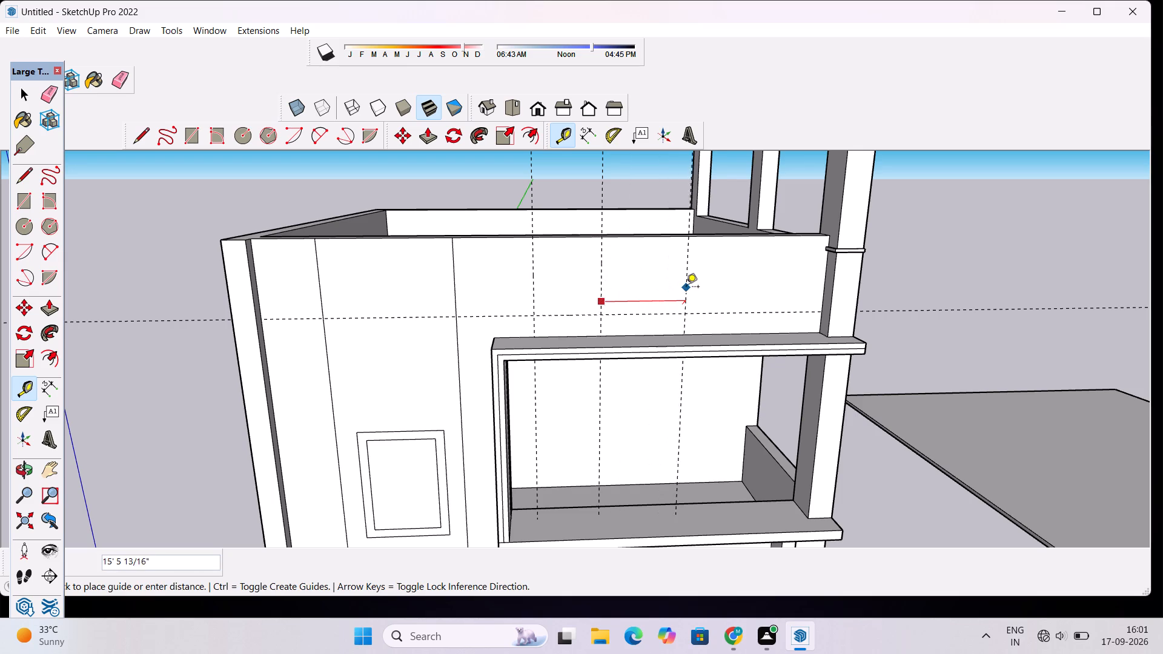
pyautogui.scroll(5, 710, 283)
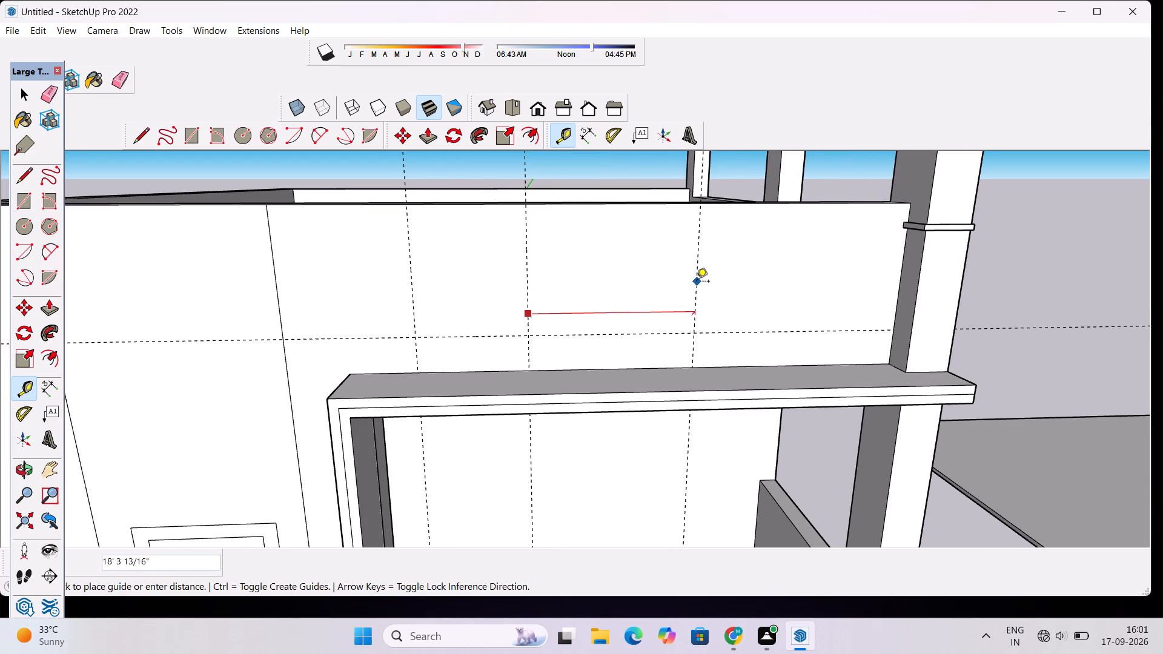
pyautogui.write("18'")
pyautogui.press('Return')
# Draw a line on the front parapet face along the horizontal guide from the corner pillar to the farthest vertical guide, and up 14' to the top edge.
pyautogui.scroll(-2, 548, 256)
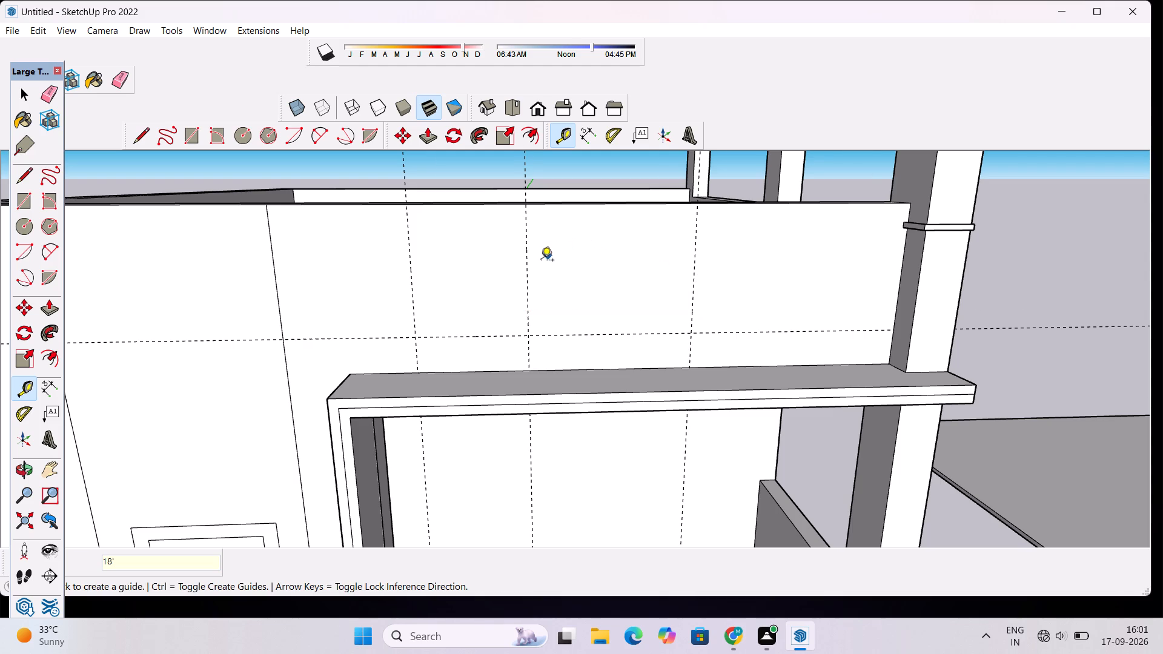
pyautogui.scroll(-6, 541, 261)
pyautogui.scroll(1, 791, 324)
pyautogui.press('o')
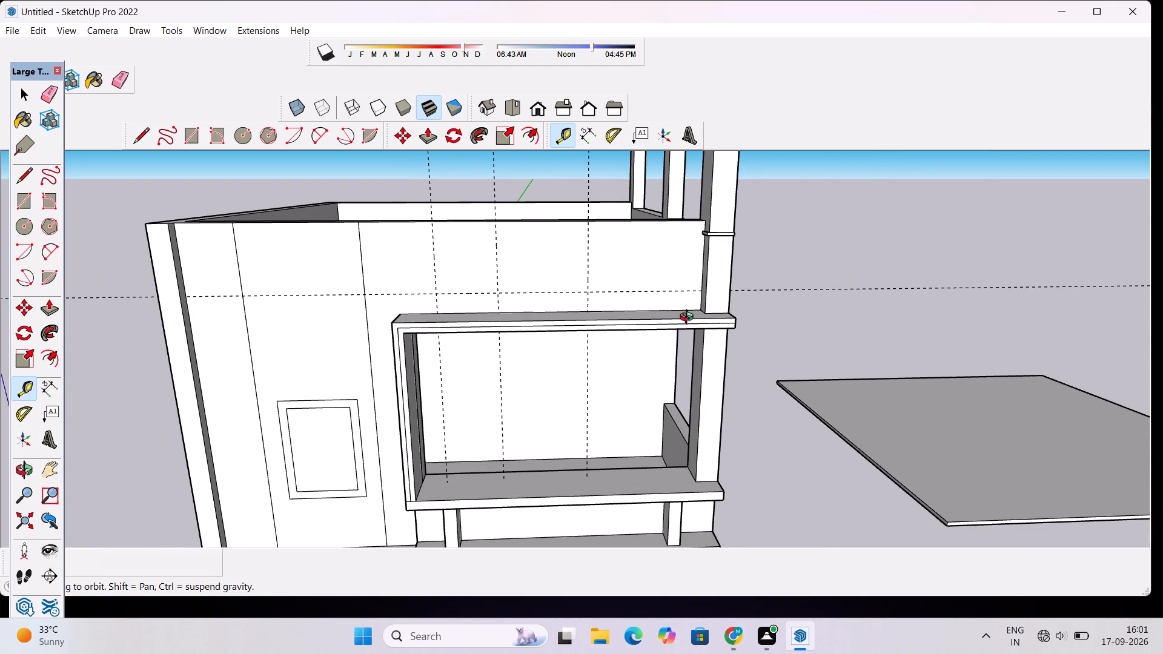
pyautogui.scroll(-1, 609, 289)
pyautogui.keyDown('shift'); pyautogui.moveTo(618, 283); pyautogui.dragTo(583, 305); pyautogui.keyUp('shift')
pyautogui.scroll(3, 552, 319)
pyautogui.keyDown('shift'); pyautogui.moveTo(552, 319); pyautogui.dragTo(559, 335); pyautogui.keyUp('shift')
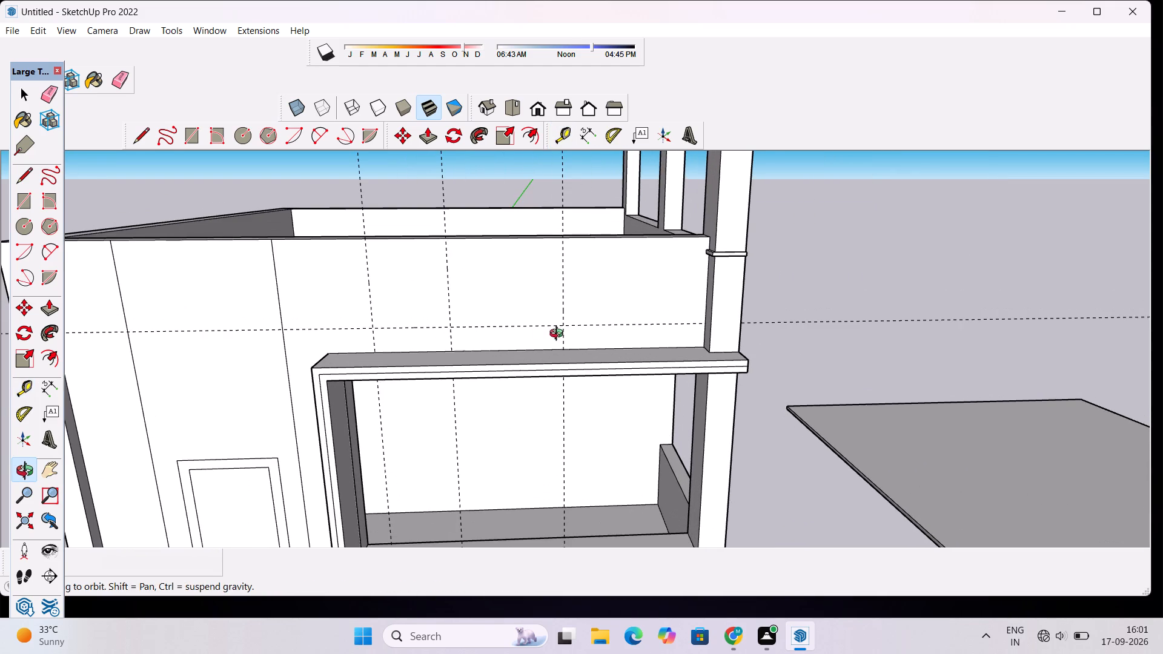
pyautogui.keyDown('shift'); pyautogui.moveTo(494, 346); pyautogui.dragTo(505, 355); pyautogui.keyUp('shift')
pyautogui.scroll(1, 505, 355)
pyautogui.press('l')
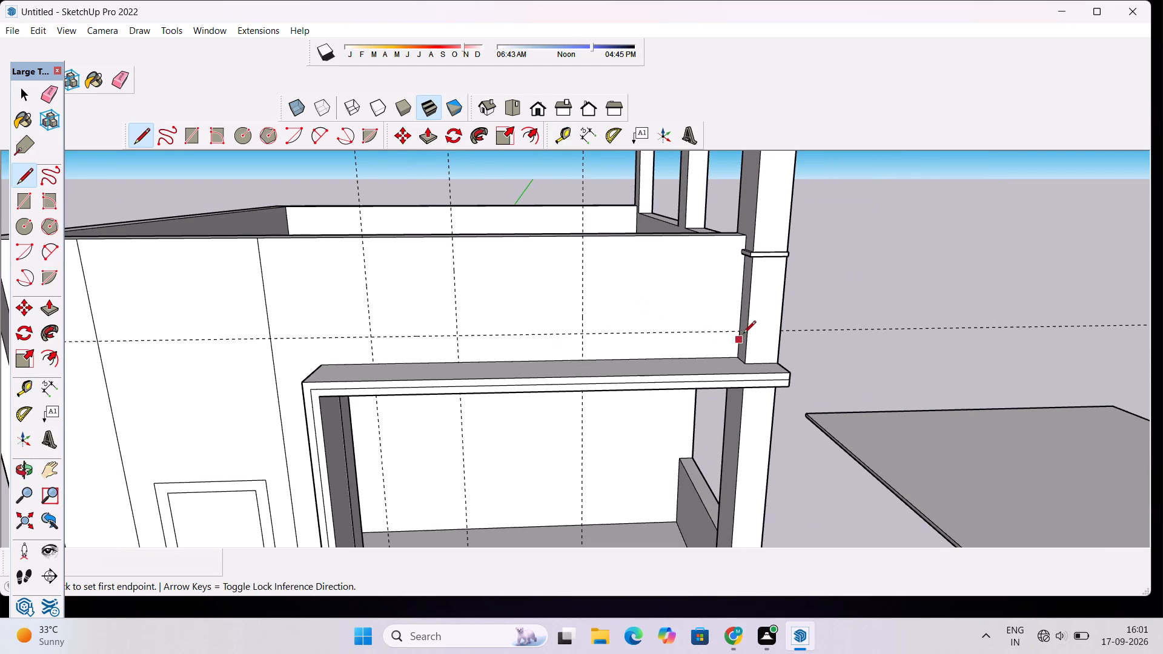
pyautogui.click(737, 332)
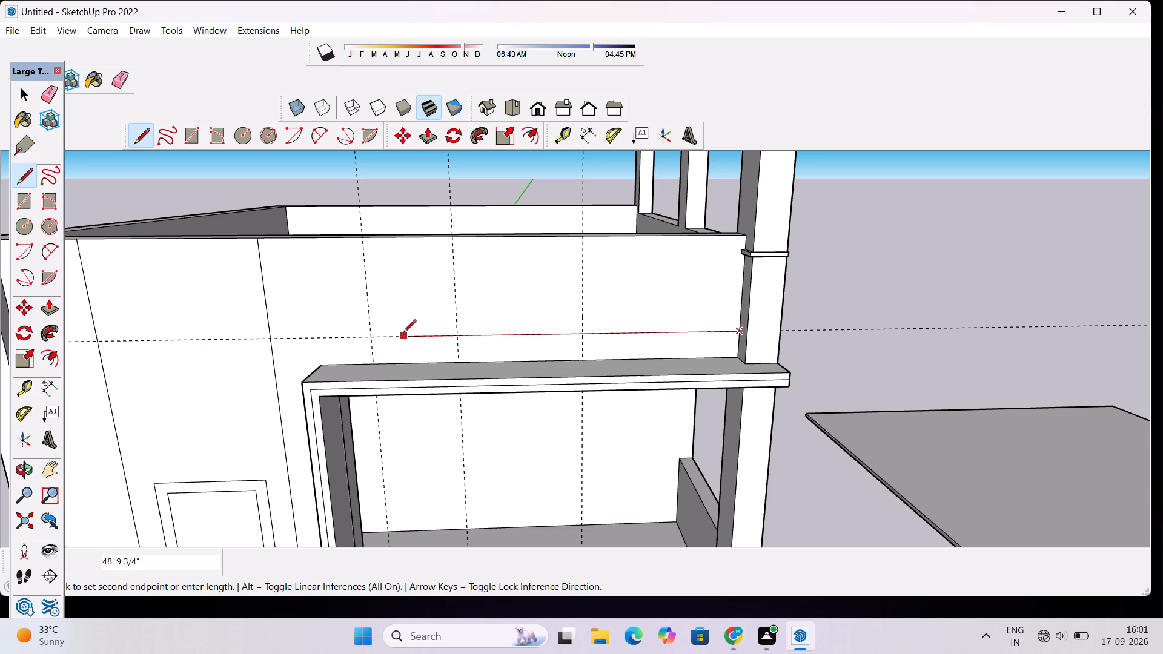
pyautogui.click(369, 338)
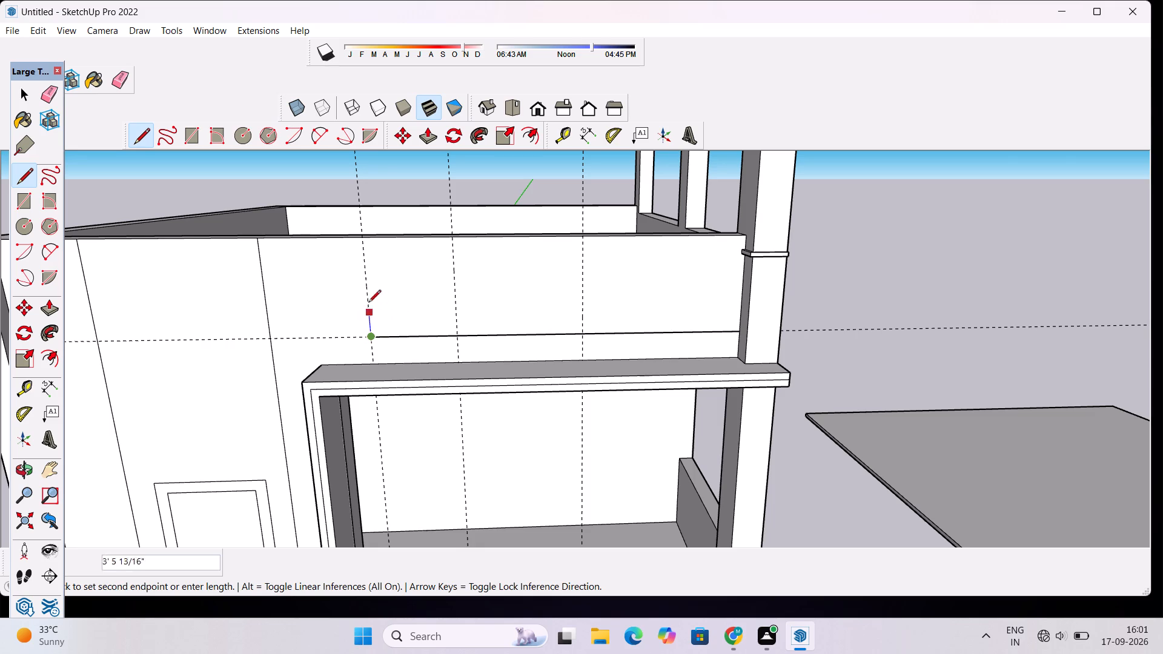
pyautogui.click(362, 239)
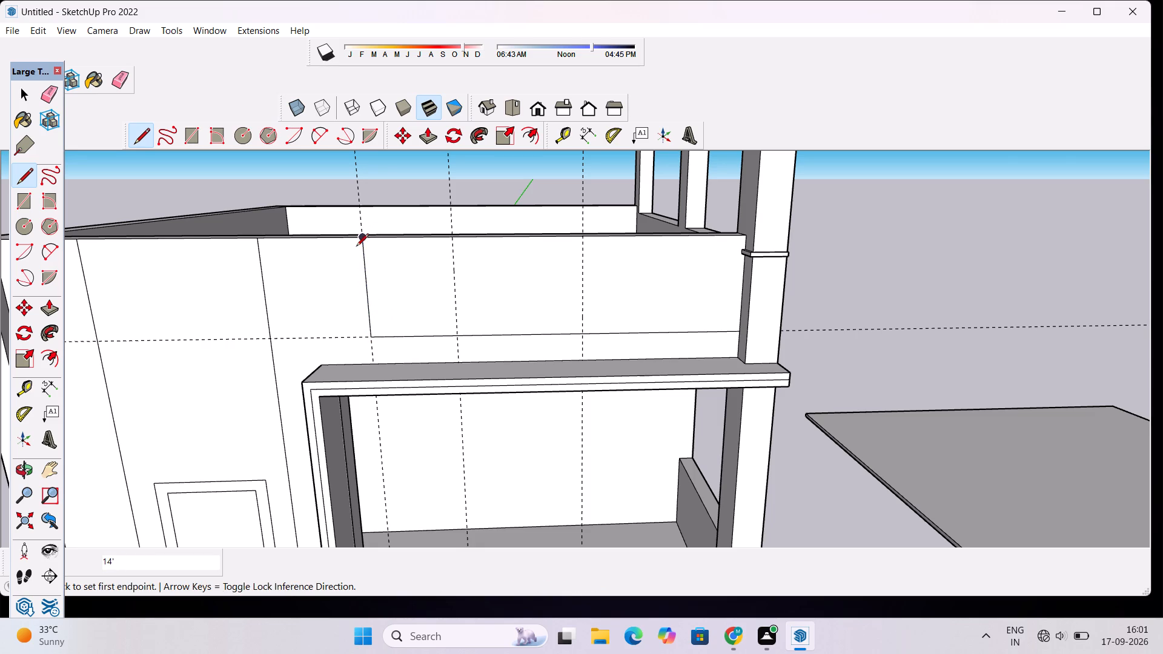
pyautogui.press('space')
# Draw two 14' vertical lines along the other two vertical guides, from the parapet's top edge to the new horizontal line.
pyautogui.press('l')
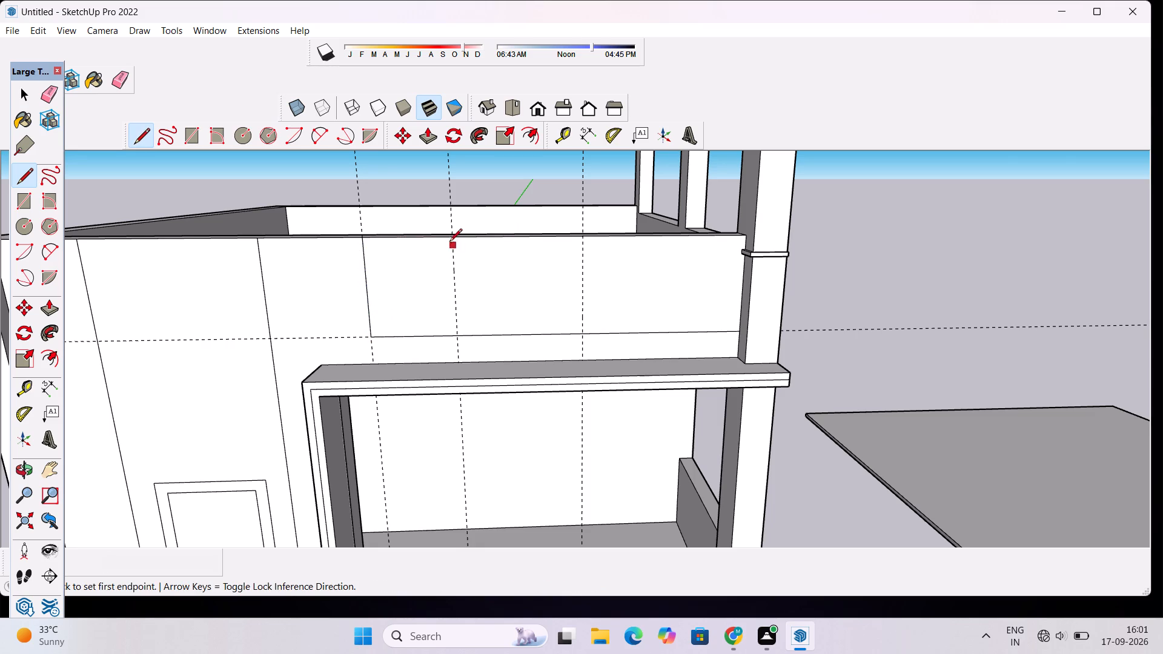
pyautogui.click(451, 240)
pyautogui.click(455, 334)
pyautogui.click(584, 239)
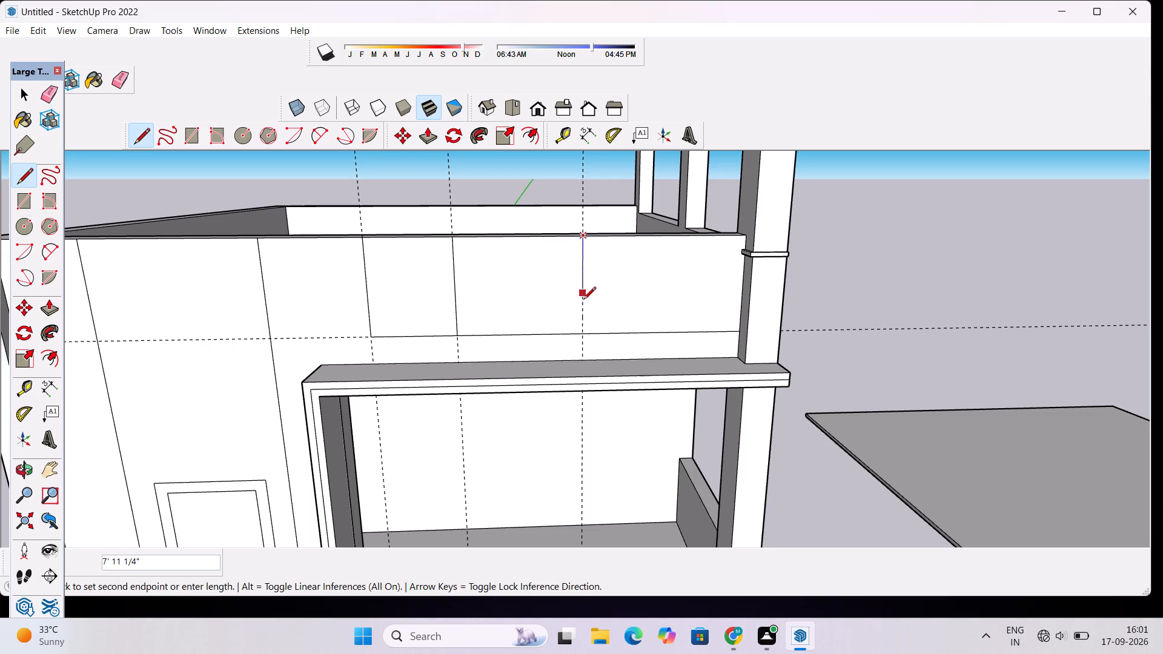
pyautogui.click(583, 336)
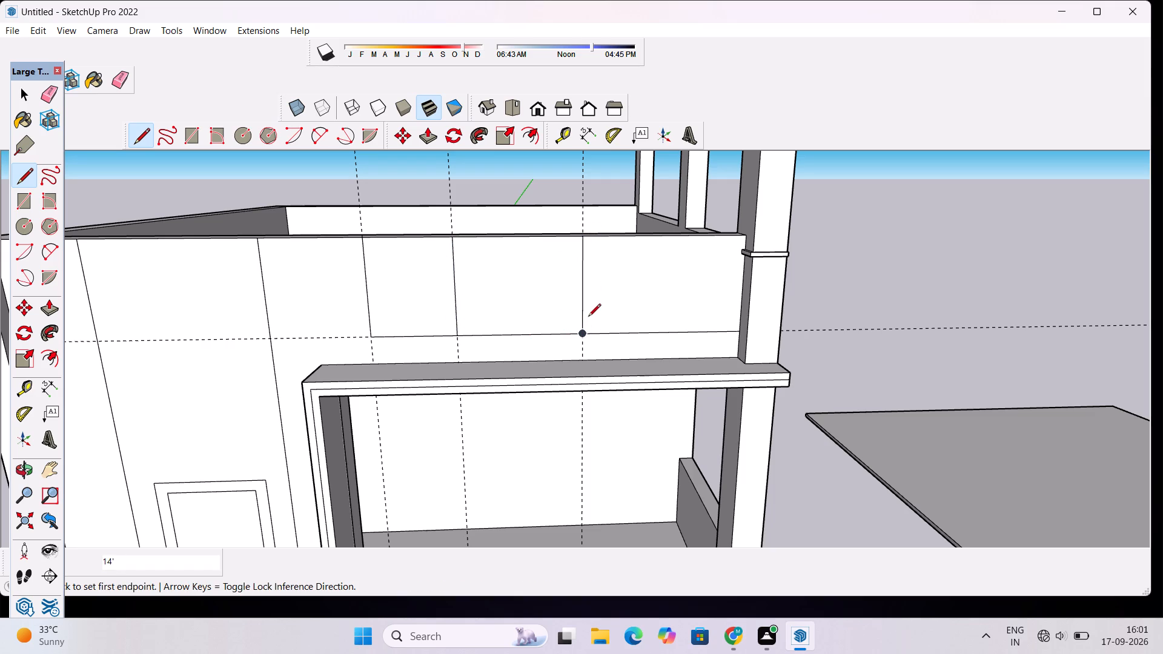
pyautogui.press('space')
pyautogui.press('space')
# Erase the horizontal guide and the three vertical guides from the front facade.
pyautogui.write('e')
pyautogui.scroll(-14, 537, 262)
pyautogui.moveTo(287, 278); pyautogui.dragTo(289, 292)
pyautogui.moveTo(560, 167); pyautogui.dragTo(505, 189)
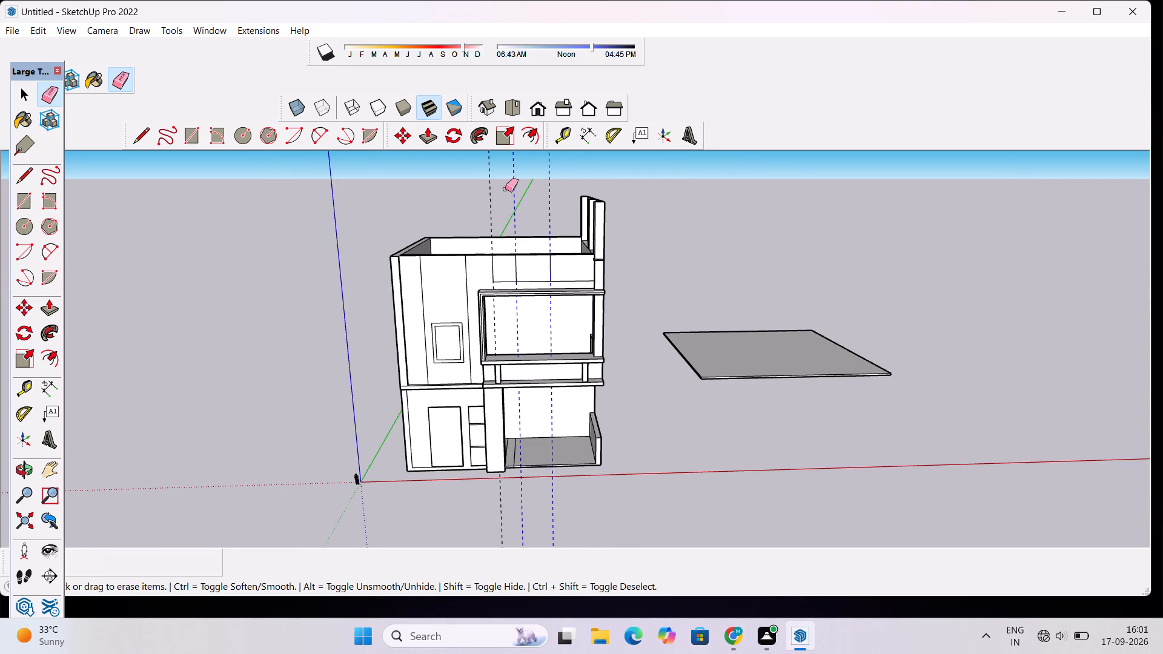
pyautogui.moveTo(505, 189); pyautogui.dragTo(485, 203)
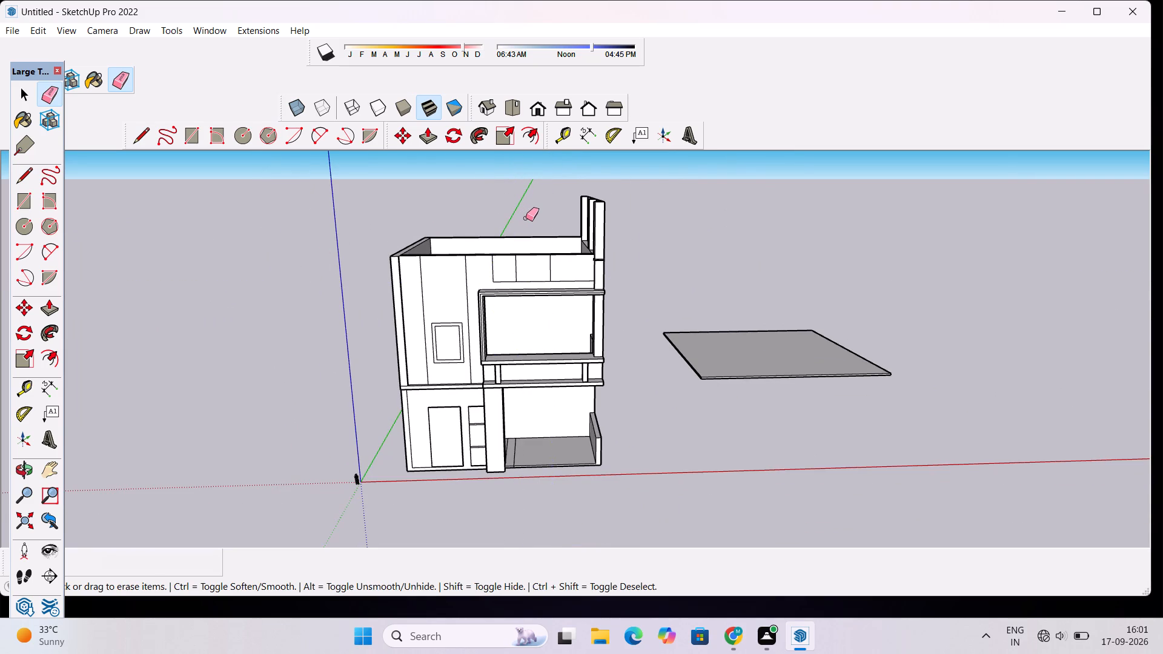
# Offset the outline of the middle front parapet panel inward by about 1' 6".
pyautogui.scroll(2, 527, 227)
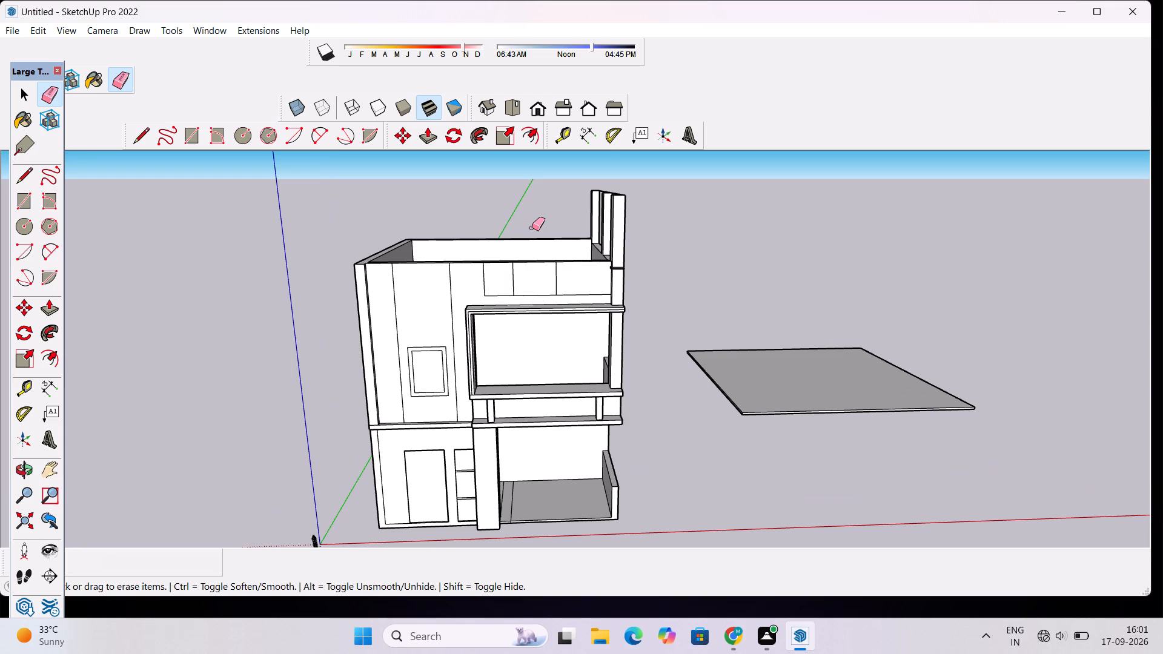
pyautogui.scroll(3, 549, 246)
pyautogui.write('of')
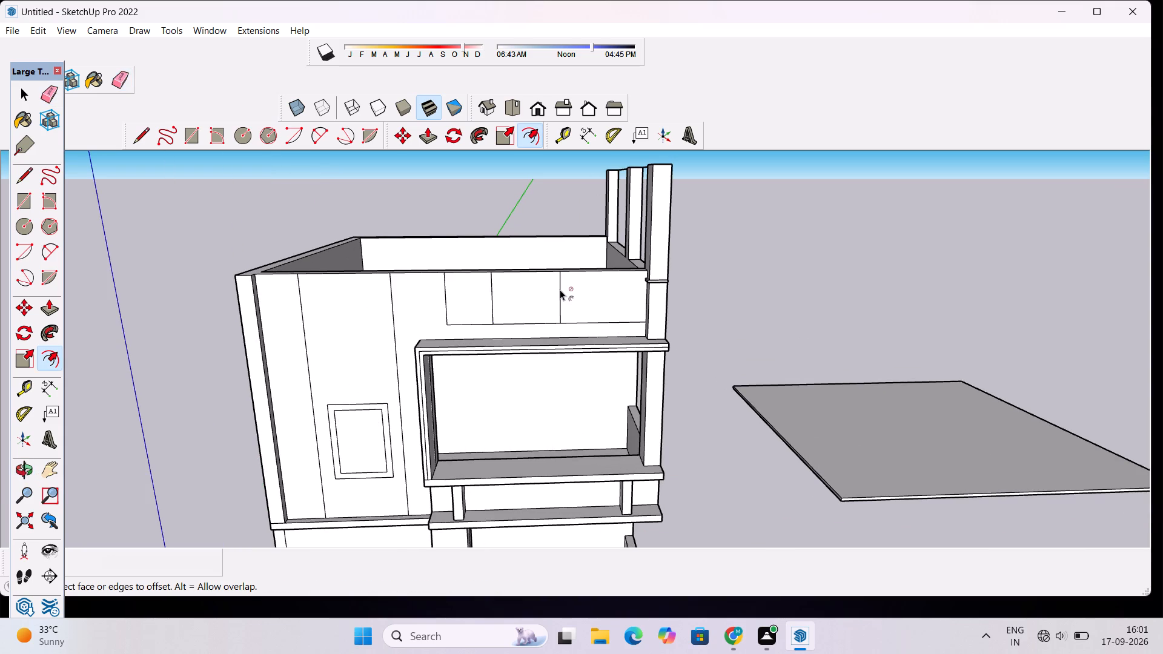
pyautogui.scroll(7, 560, 289)
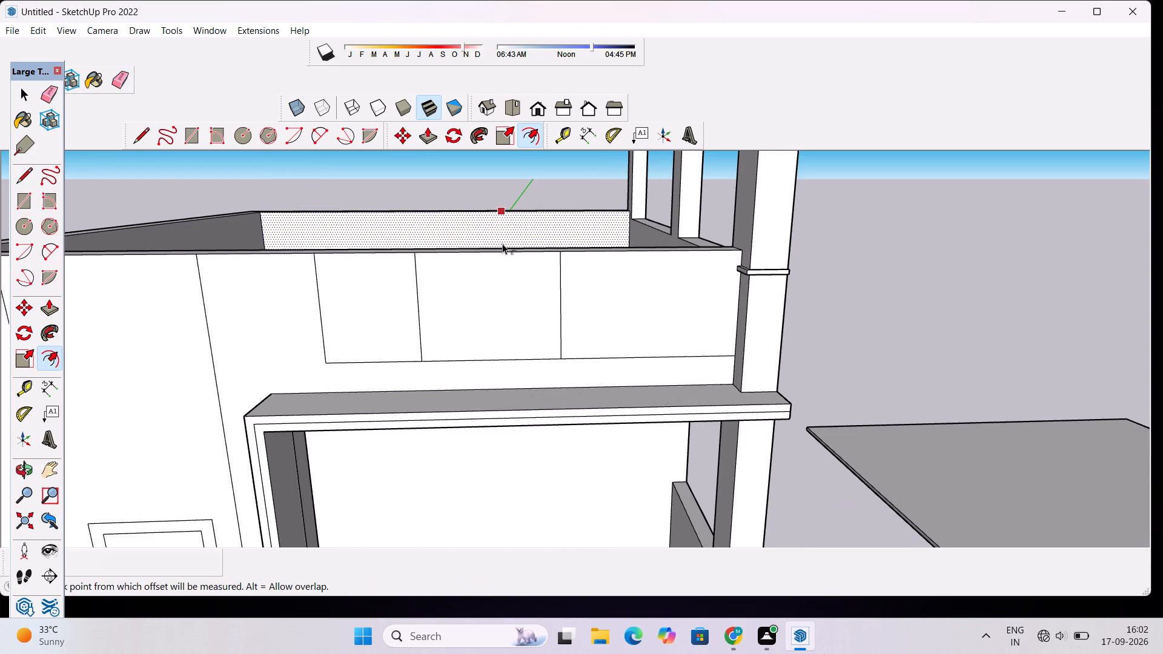
pyautogui.click(497, 257)
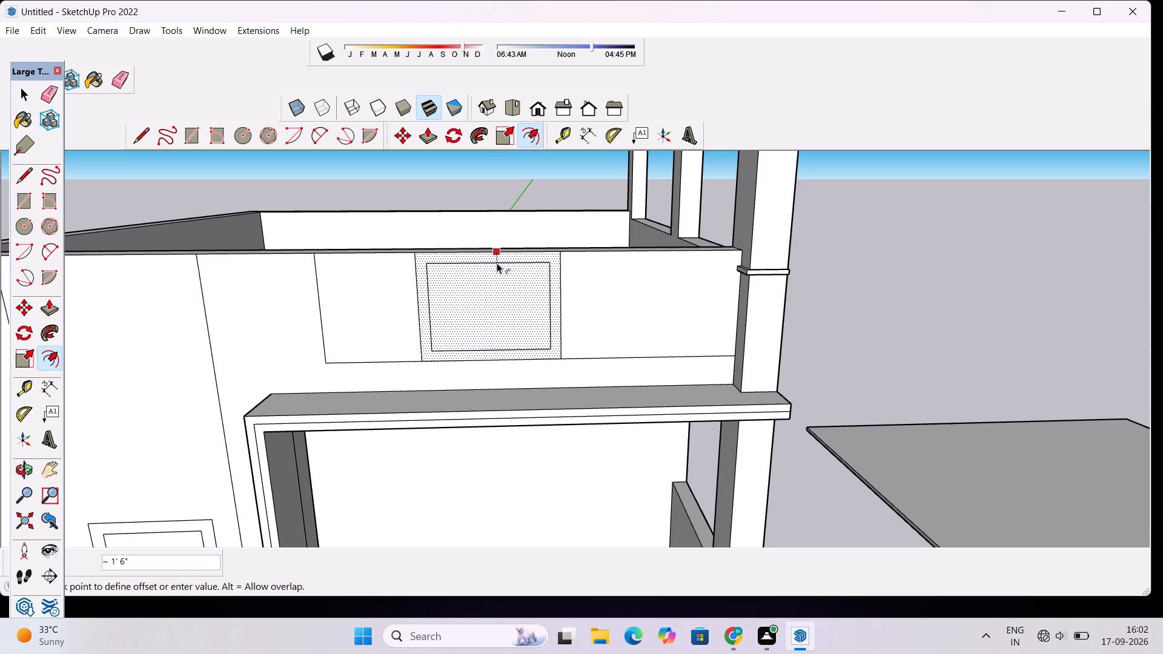
pyautogui.click(497, 262)
# Pull the border around the middle parapet panel outward 1' to form a raised frame.
pyautogui.press('p')
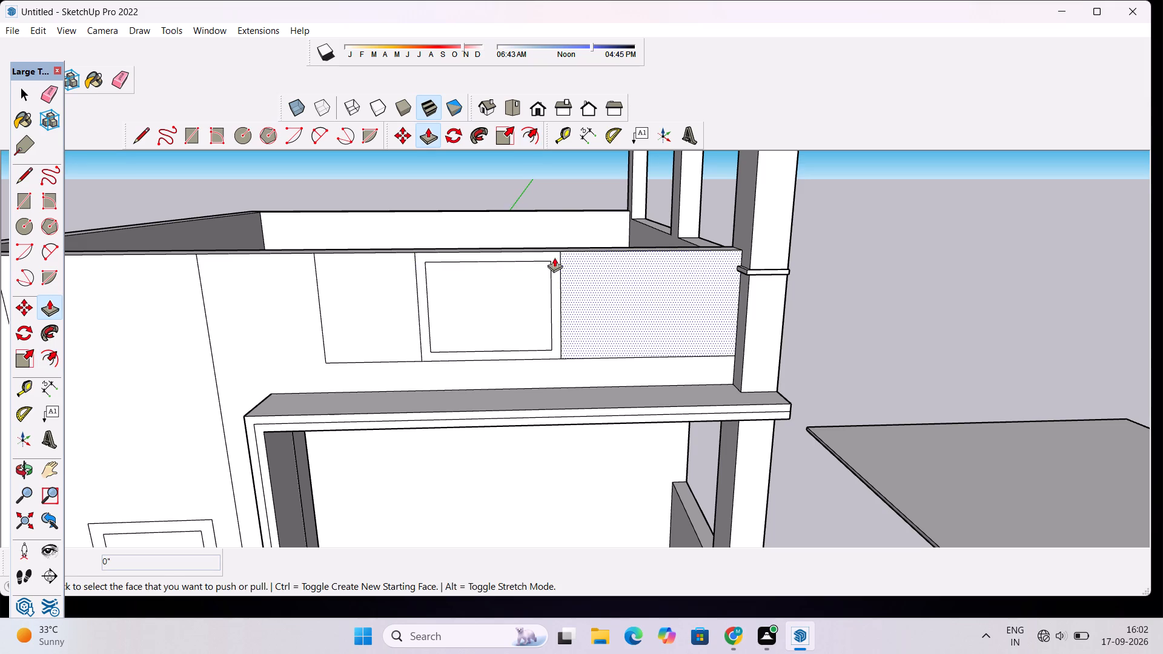
pyautogui.click(552, 257)
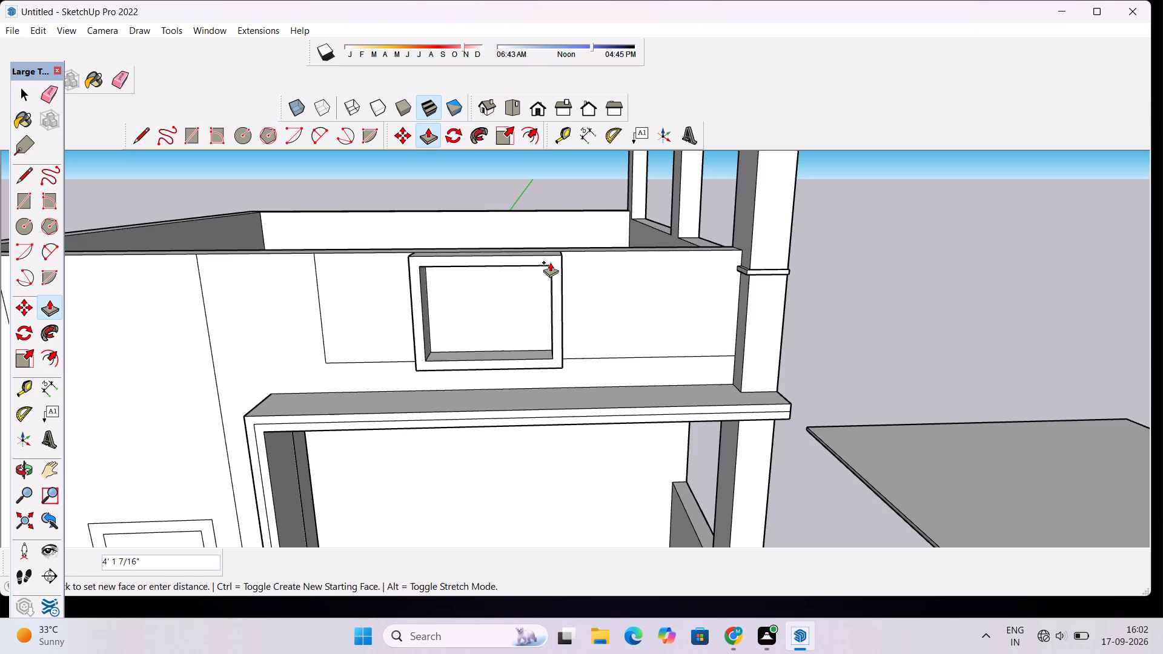
pyautogui.scroll(1, 550, 262)
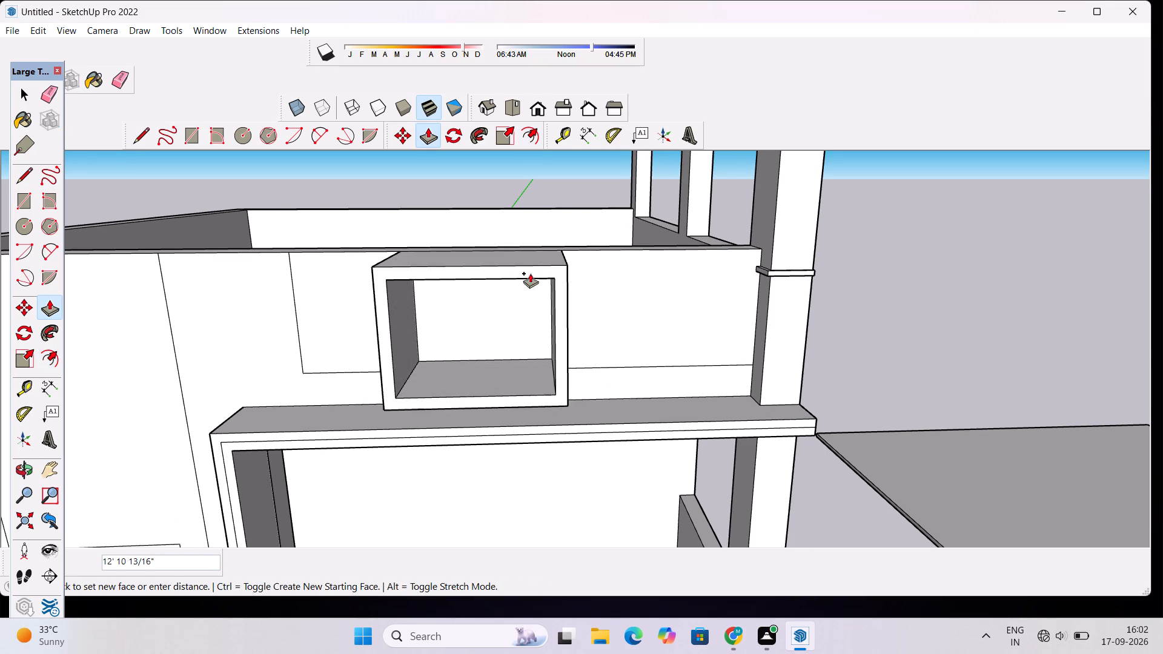
pyautogui.scroll(4, 539, 260)
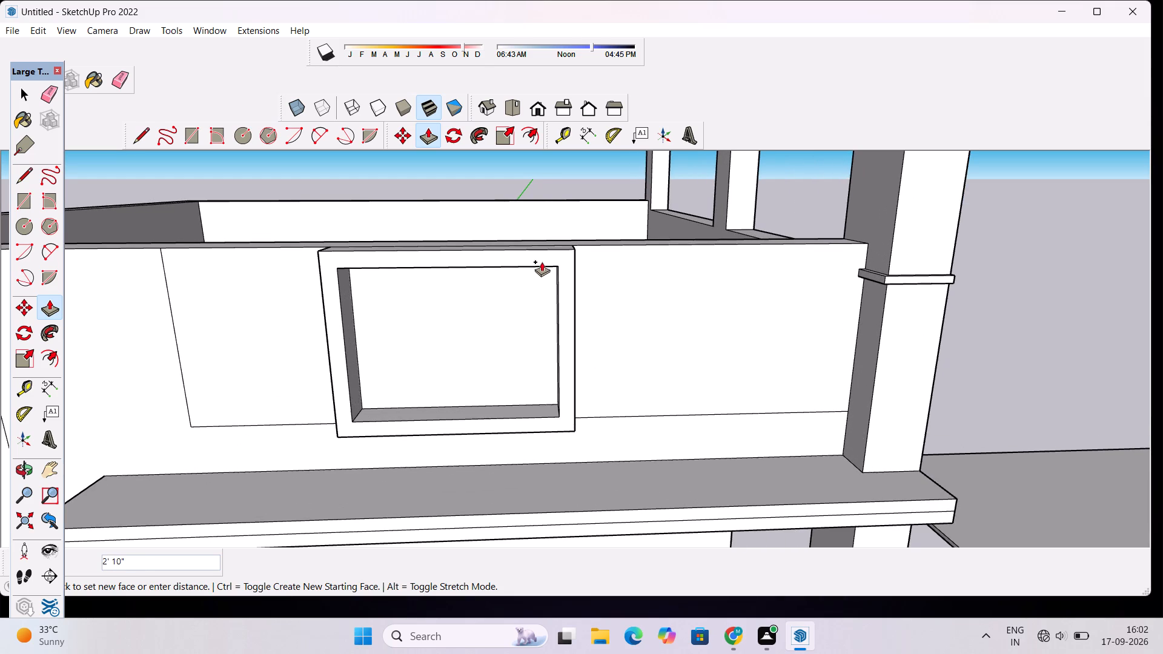
pyautogui.write("1'")
pyautogui.press('Return')
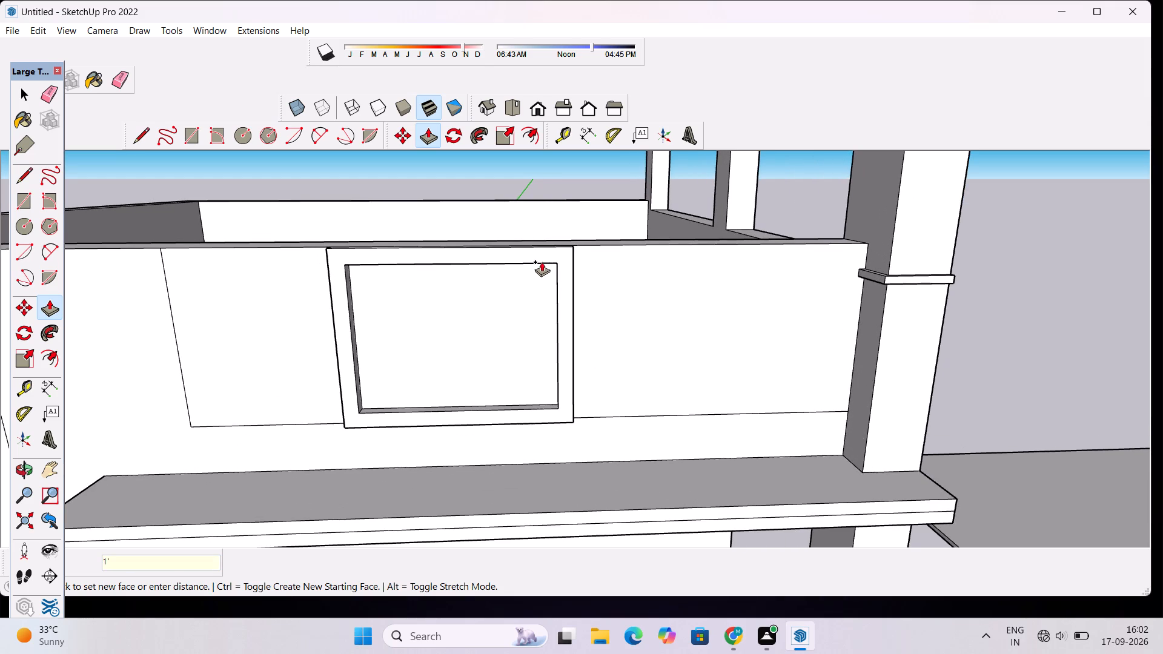
# Draw a rectangle about 7 7/16" by 1' across the raised frame's inner bottom ledge, near its middle.
pyautogui.press('o')
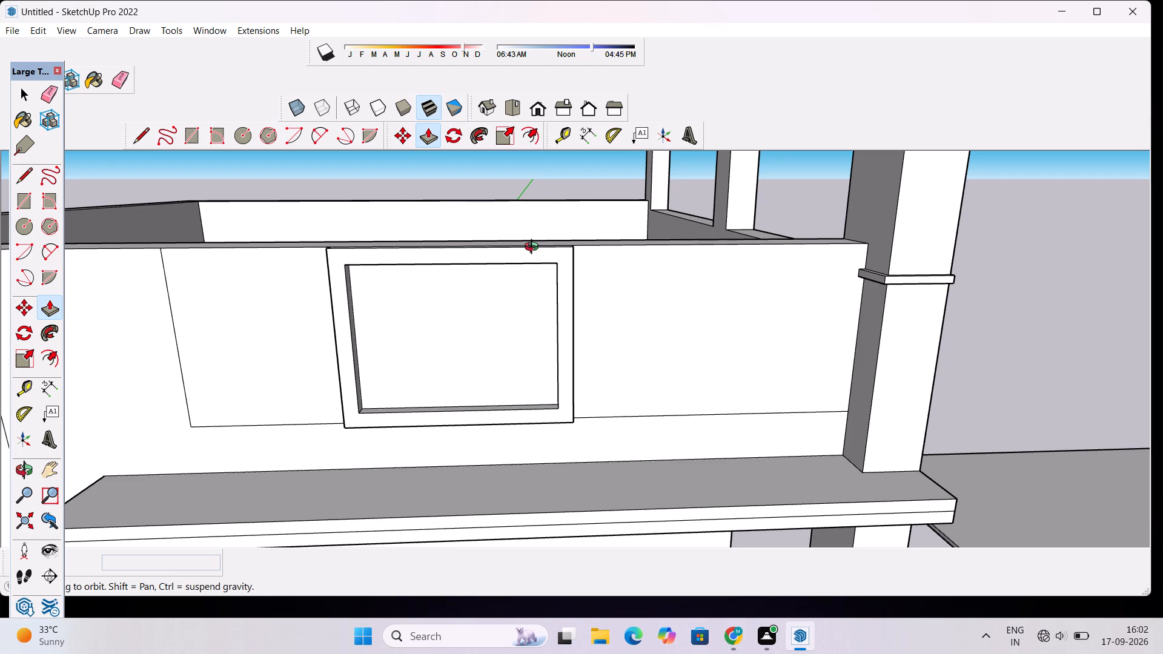
pyautogui.scroll(-3, 566, 176)
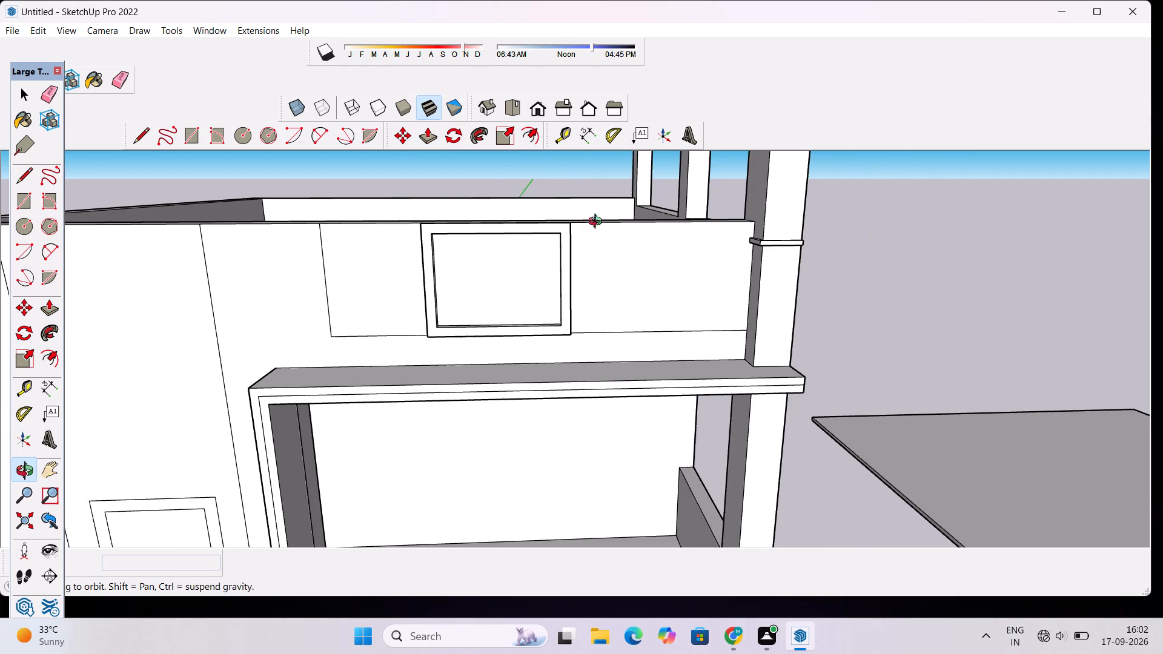
pyautogui.moveTo(631, 277); pyautogui.dragTo(507, 363)
pyautogui.scroll(6, 558, 276)
pyautogui.moveTo(433, 364); pyautogui.dragTo(504, 389)
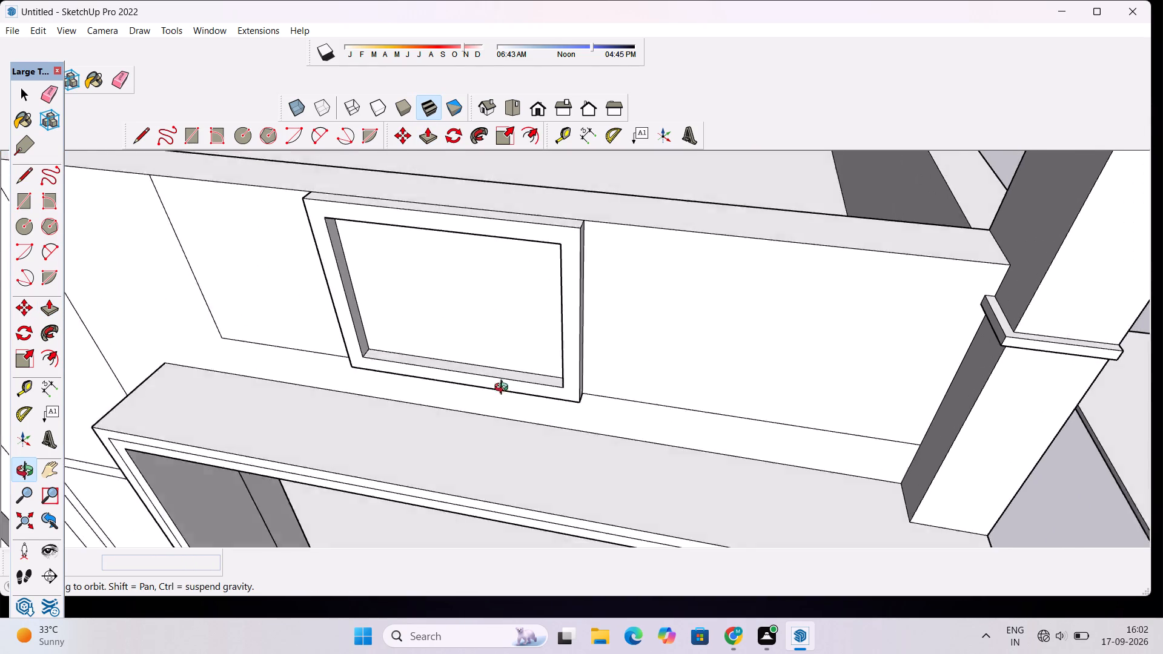
pyautogui.moveTo(504, 389); pyautogui.dragTo(526, 407)
pyautogui.moveTo(464, 422); pyautogui.dragTo(514, 426)
pyautogui.scroll(-1, 509, 371)
pyautogui.keyDown('shift'); pyautogui.moveTo(504, 387); pyautogui.dragTo(472, 329); pyautogui.keyUp('shift')
pyautogui.scroll(2, 472, 329)
pyautogui.keyDown('shift'); pyautogui.click(472, 360); pyautogui.keyUp('shift')
pyautogui.scroll(1, 472, 356)
pyautogui.press('r')
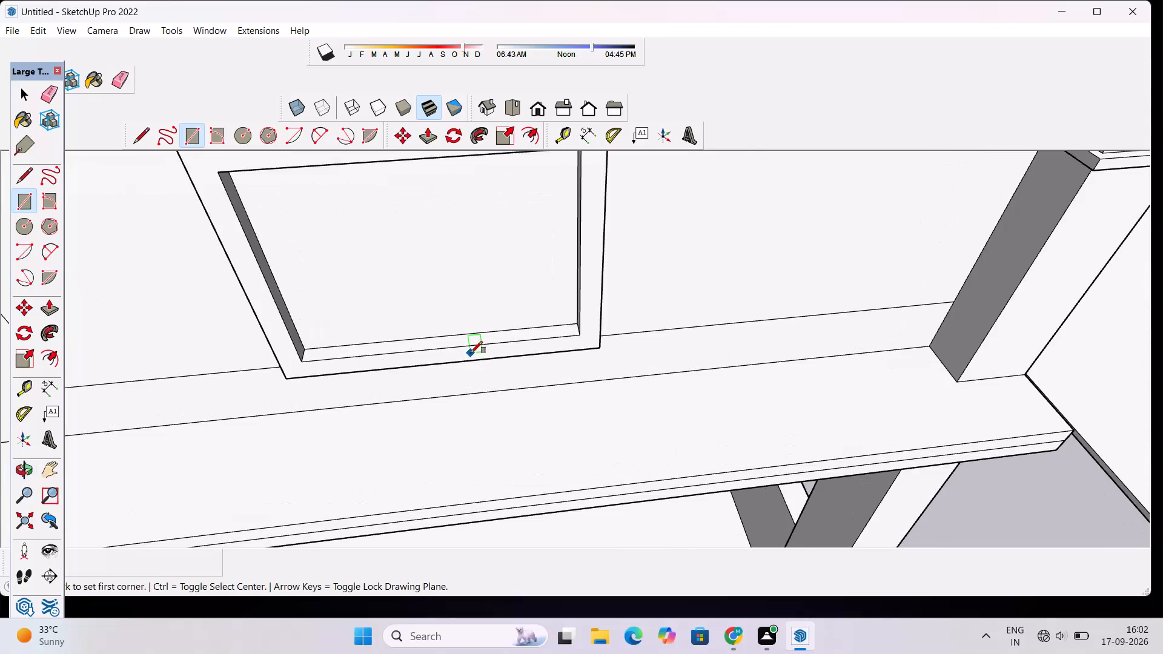
pyautogui.scroll(4, 411, 355)
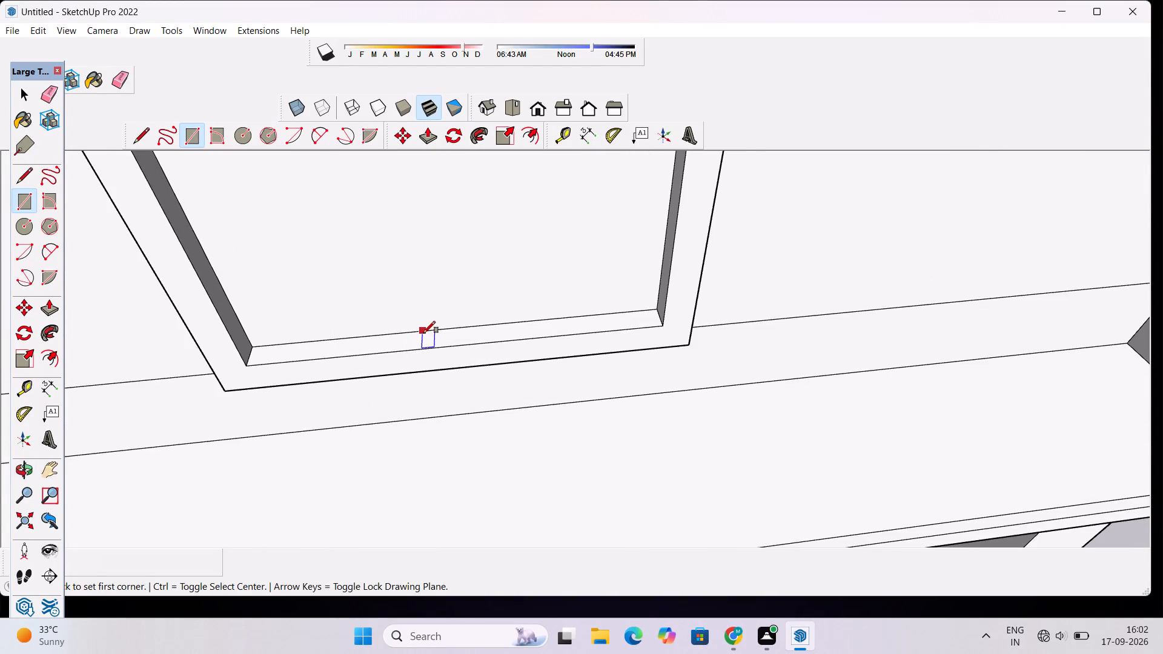
pyautogui.scroll(2, 419, 339)
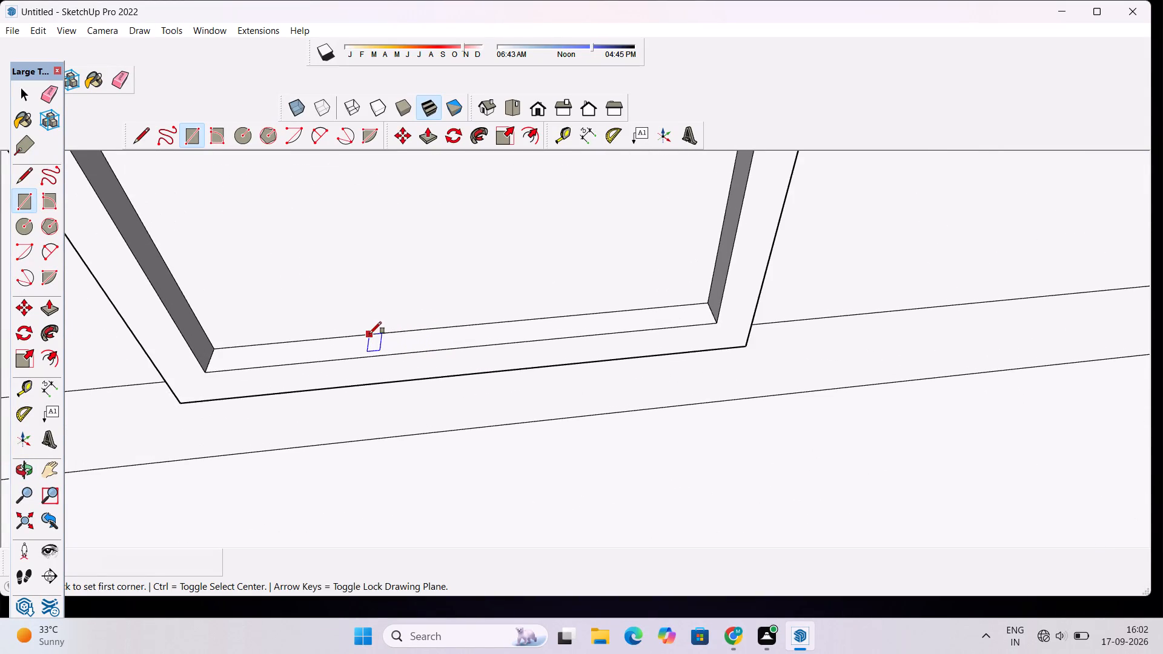
pyautogui.click(373, 334)
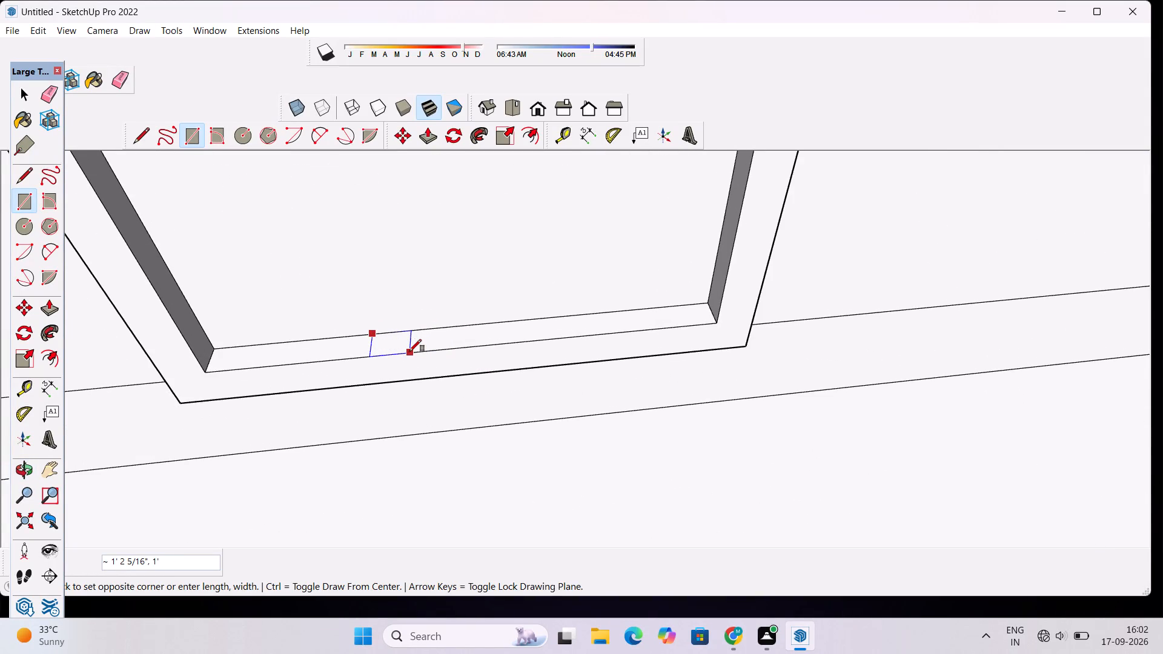
pyautogui.press('space')
pyautogui.write('r')
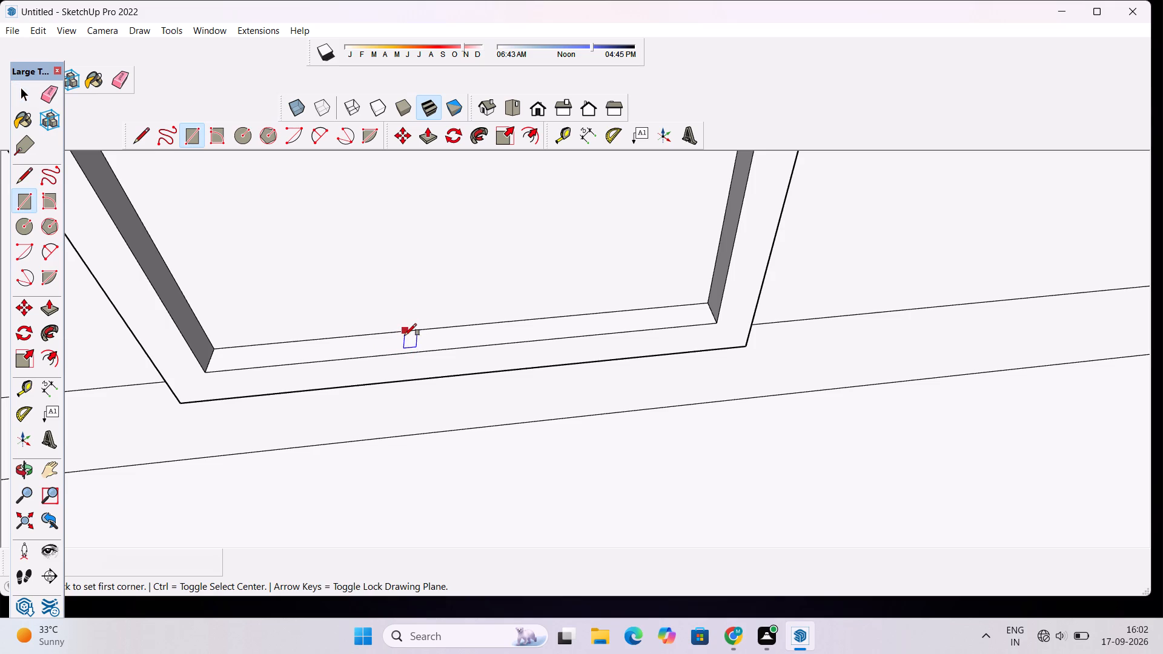
pyautogui.click(396, 334)
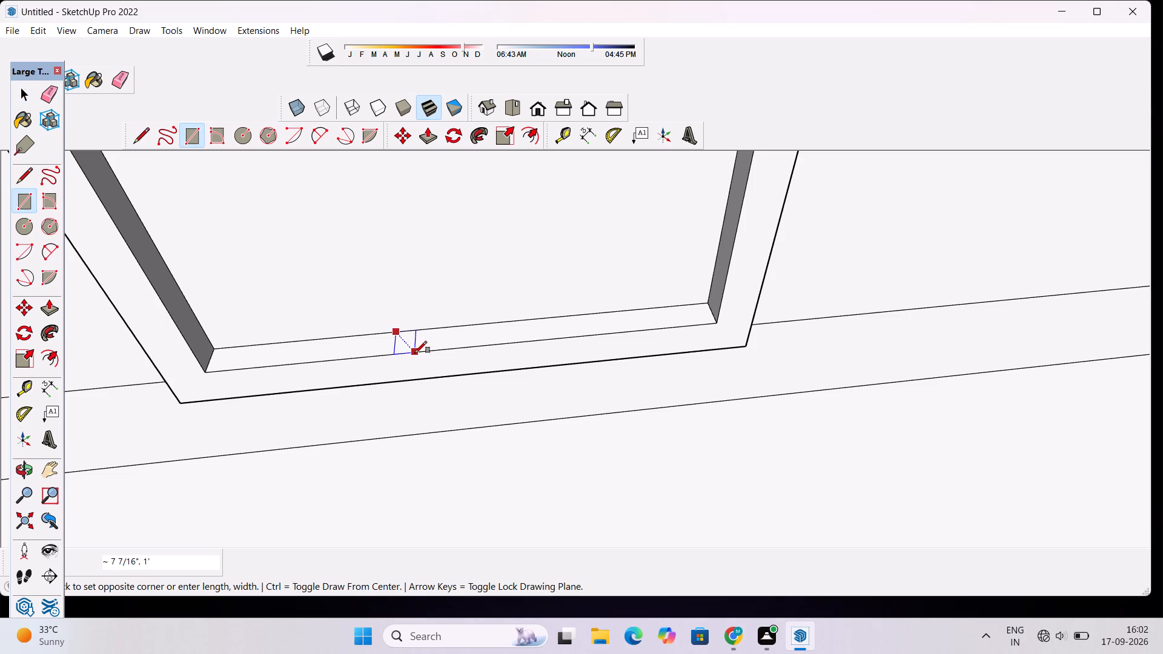
pyautogui.click(415, 352)
pyautogui.press('space')
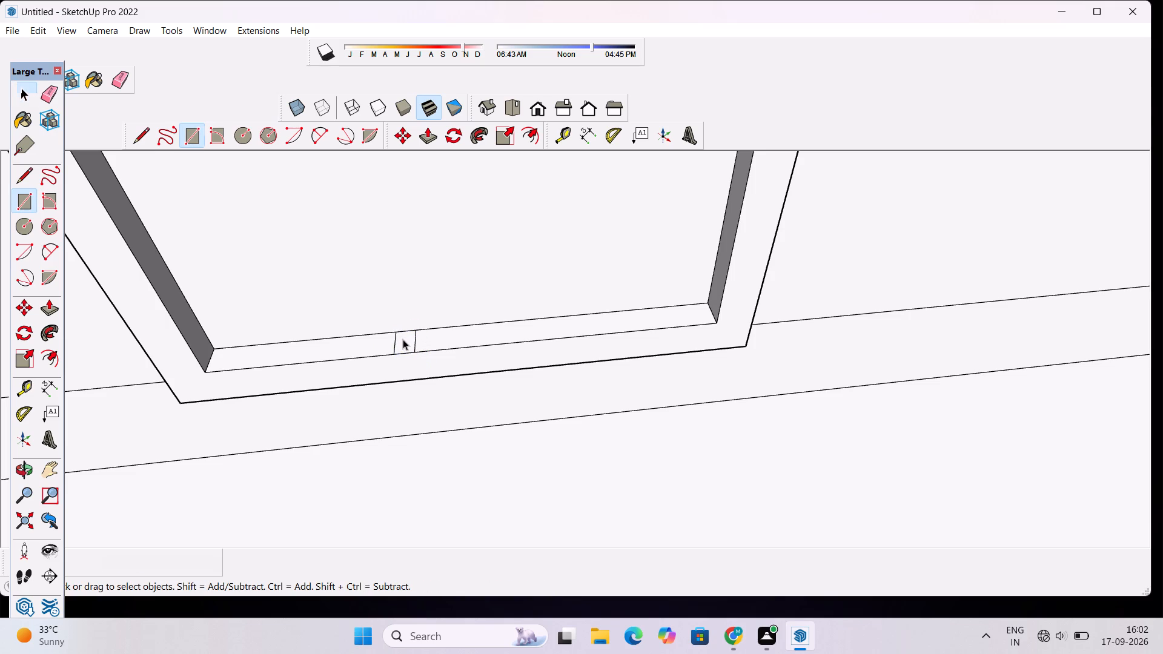
# Copy the small rectangle along the raised frame's inner bottom ledge toward the corner pillar.
pyautogui.doubleClick(403, 339)
pyautogui.press('m')
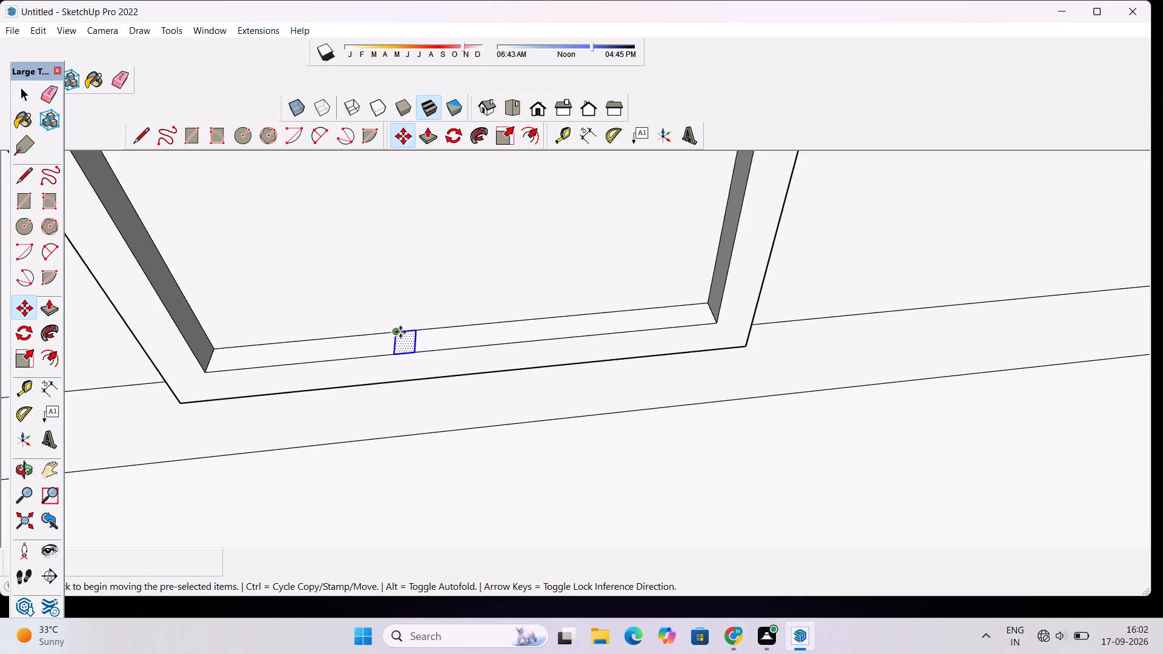
pyautogui.click(400, 332)
pyautogui.scroll(-6, 422, 332)
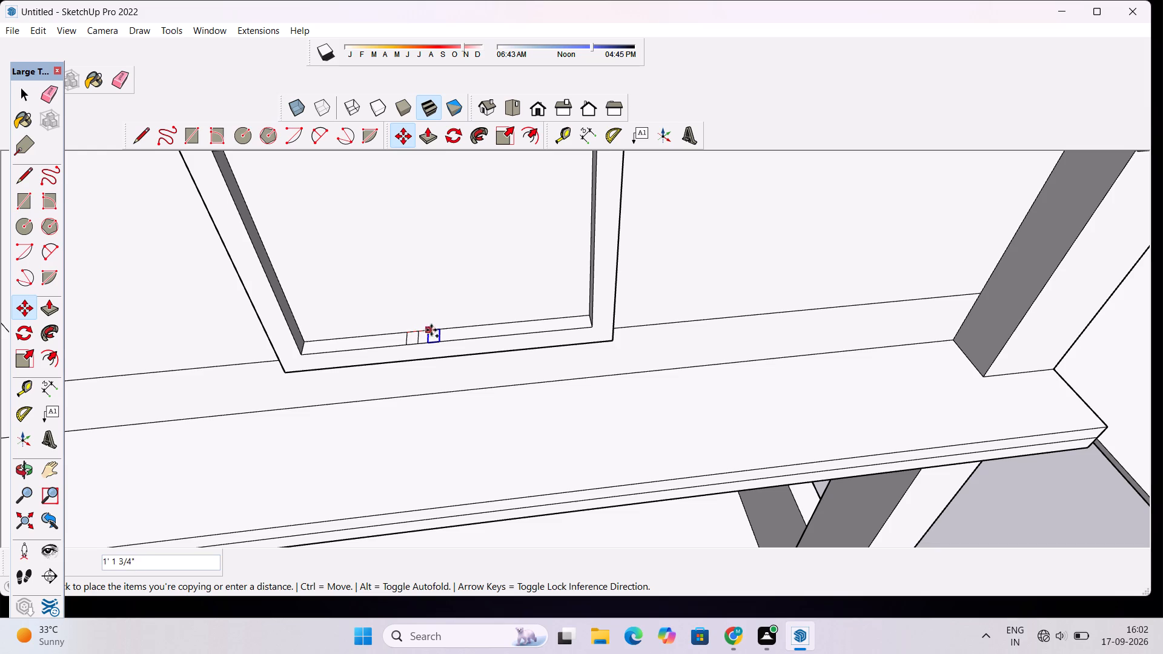
pyautogui.click(456, 331)
# Reposition the copied rectangle along the ledge, moving it about 2' 8 5/8" away from the first one and back about 2'.
pyautogui.scroll(-6, 520, 328)
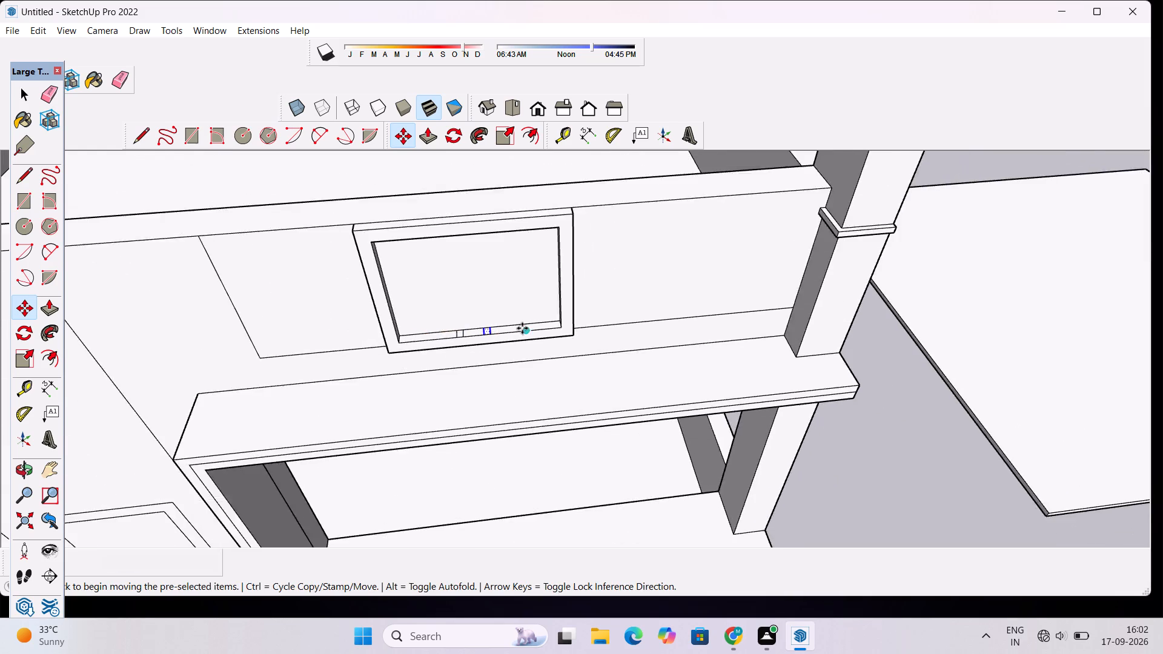
pyautogui.scroll(-6, 522, 328)
pyautogui.press('o')
pyautogui.moveTo(527, 395); pyautogui.dragTo(499, 291)
pyautogui.scroll(3, 499, 286)
pyautogui.moveTo(591, 312); pyautogui.dragTo(592, 320)
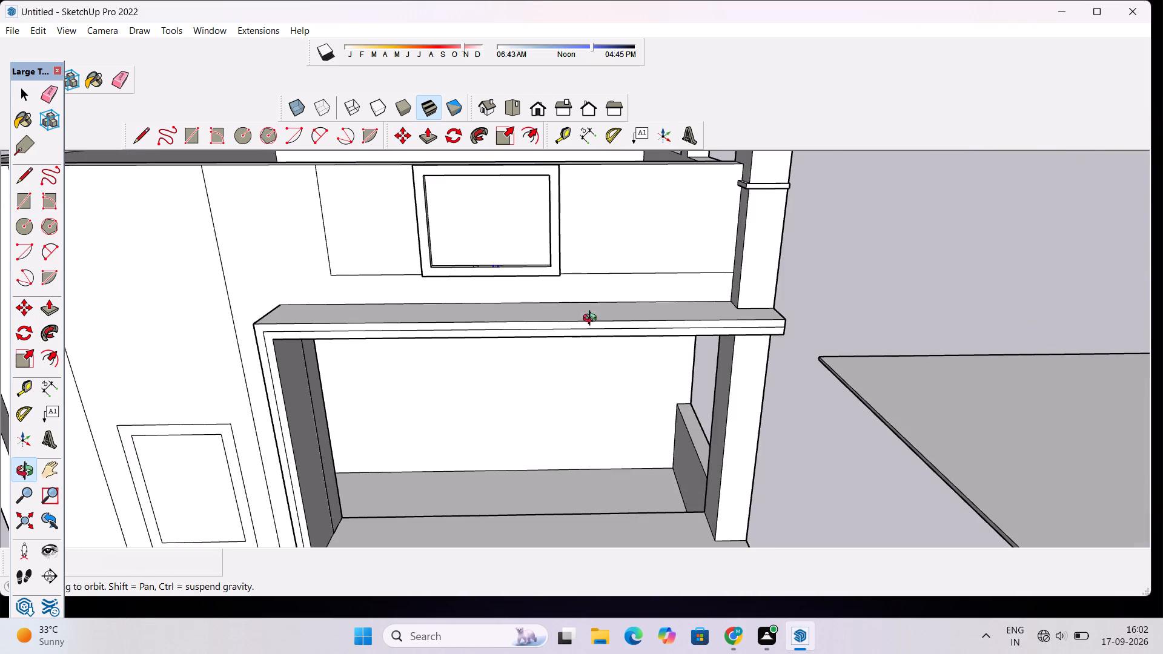
pyautogui.moveTo(592, 320); pyautogui.dragTo(502, 415)
pyautogui.scroll(4, 491, 274)
pyautogui.moveTo(513, 301); pyautogui.dragTo(540, 309)
pyautogui.scroll(2, 531, 299)
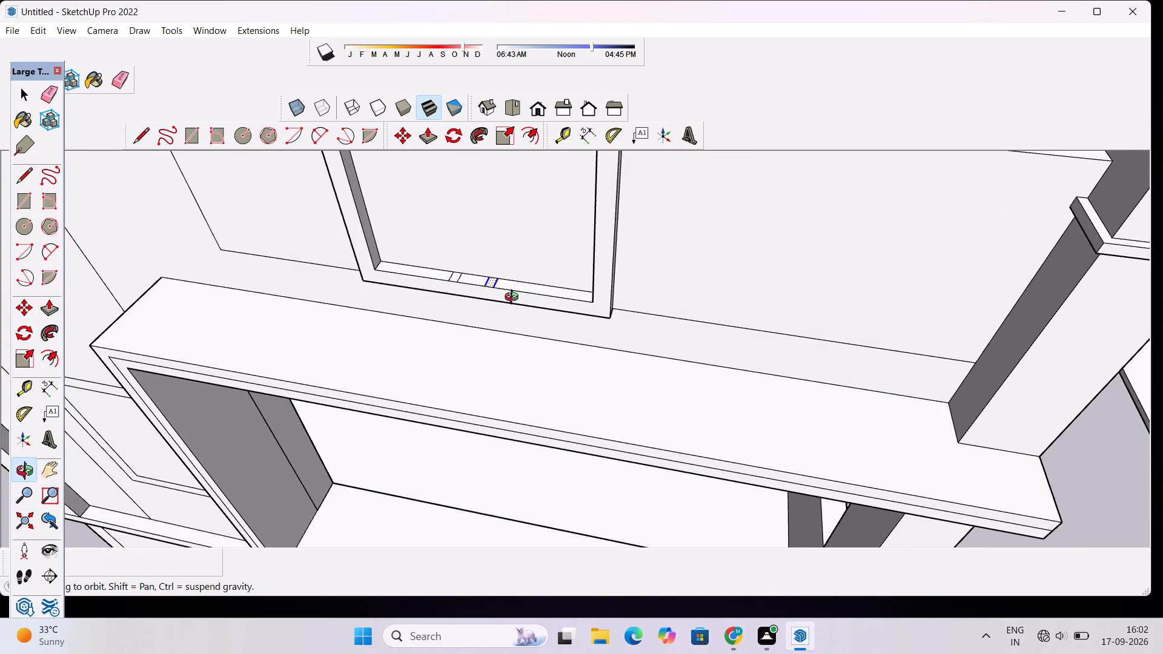
pyautogui.moveTo(514, 298); pyautogui.dragTo(589, 337)
pyautogui.scroll(3, 598, 343)
pyautogui.moveTo(554, 342); pyautogui.dragTo(620, 331)
pyautogui.scroll(-6, 623, 321)
pyautogui.keyDown('shift'); pyautogui.moveTo(640, 306); pyautogui.dragTo(640, 311); pyautogui.keyUp('shift')
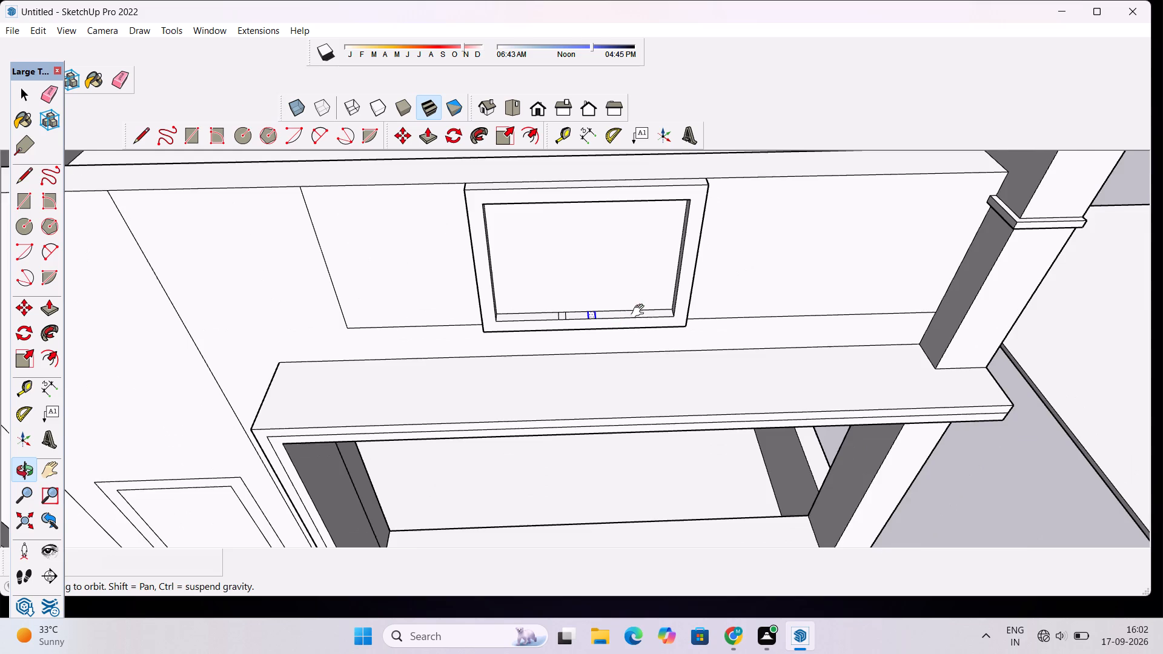
pyautogui.keyDown('shift'); pyautogui.moveTo(640, 311); pyautogui.dragTo(594, 398); pyautogui.keyUp('shift')
pyautogui.scroll(4, 560, 426)
pyautogui.keyDown('shift'); pyautogui.moveTo(549, 421); pyautogui.dragTo(518, 393); pyautogui.keyUp('shift')
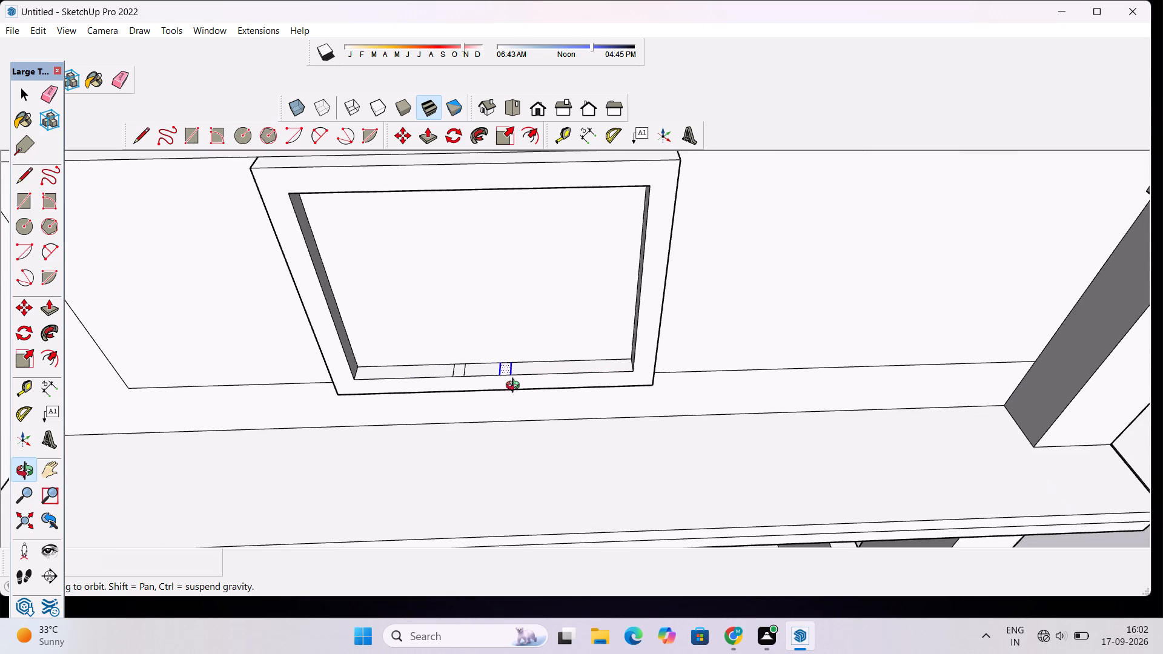
pyautogui.scroll(6, 515, 386)
pyautogui.press('m')
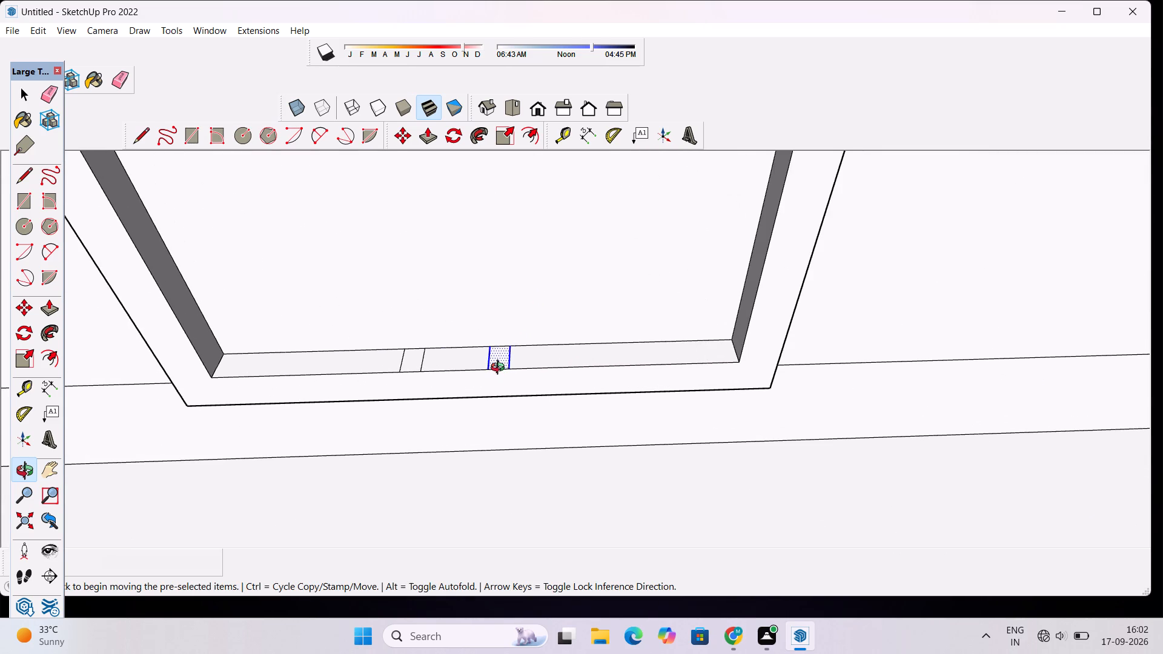
pyautogui.click(510, 368)
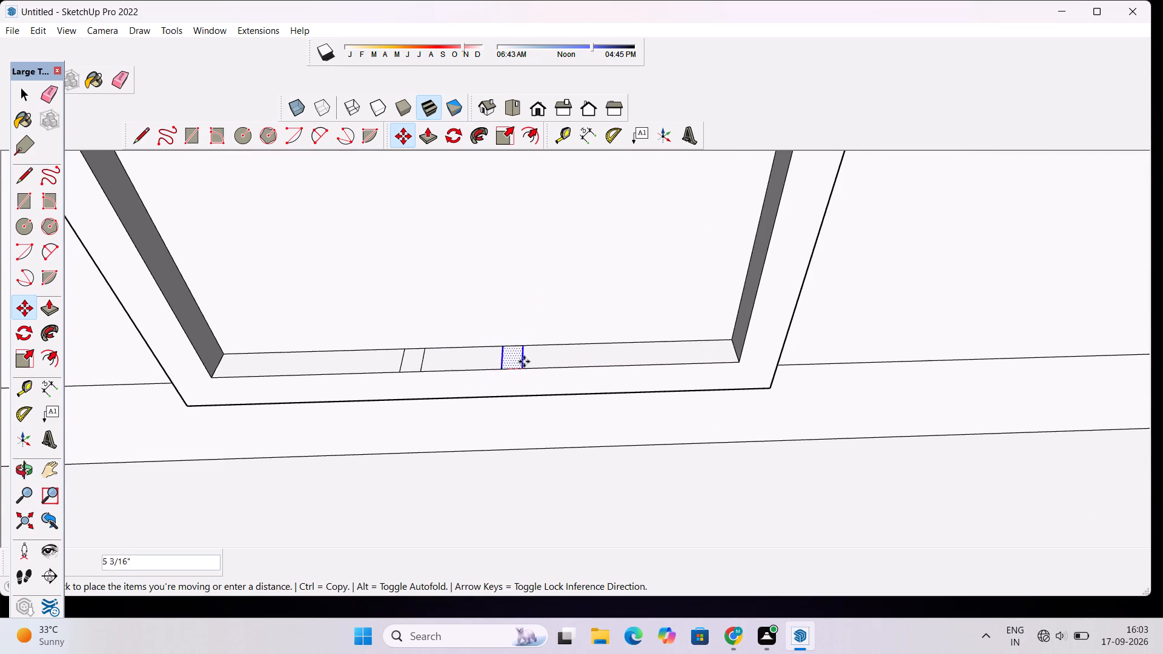
pyautogui.click(600, 369)
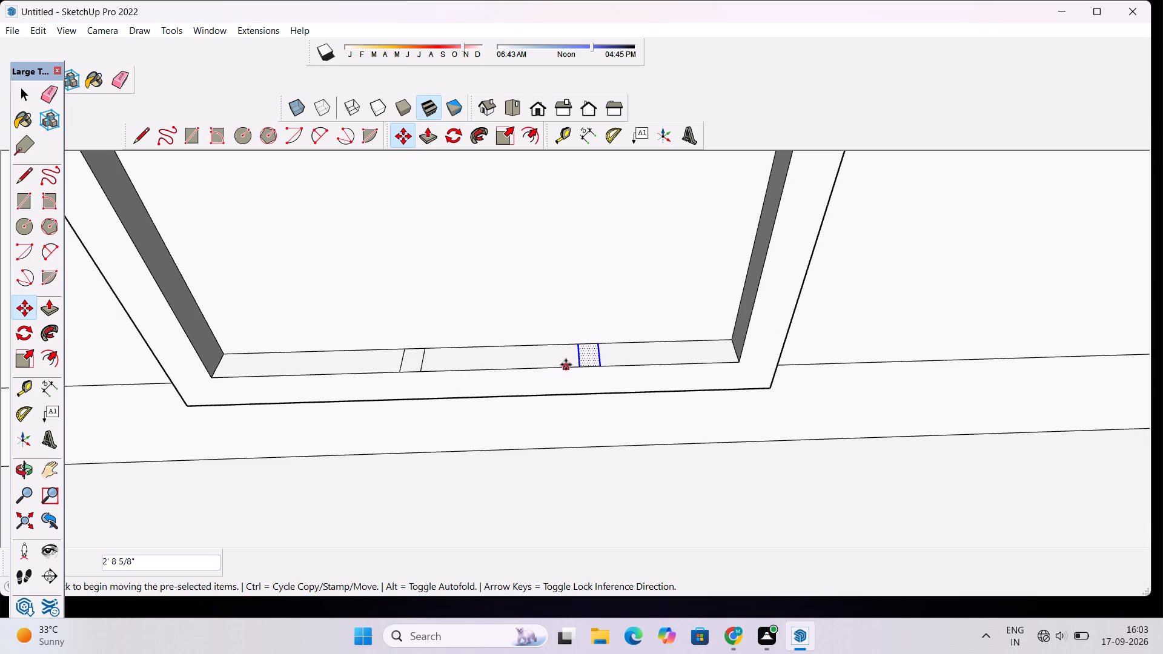
pyautogui.click(582, 365)
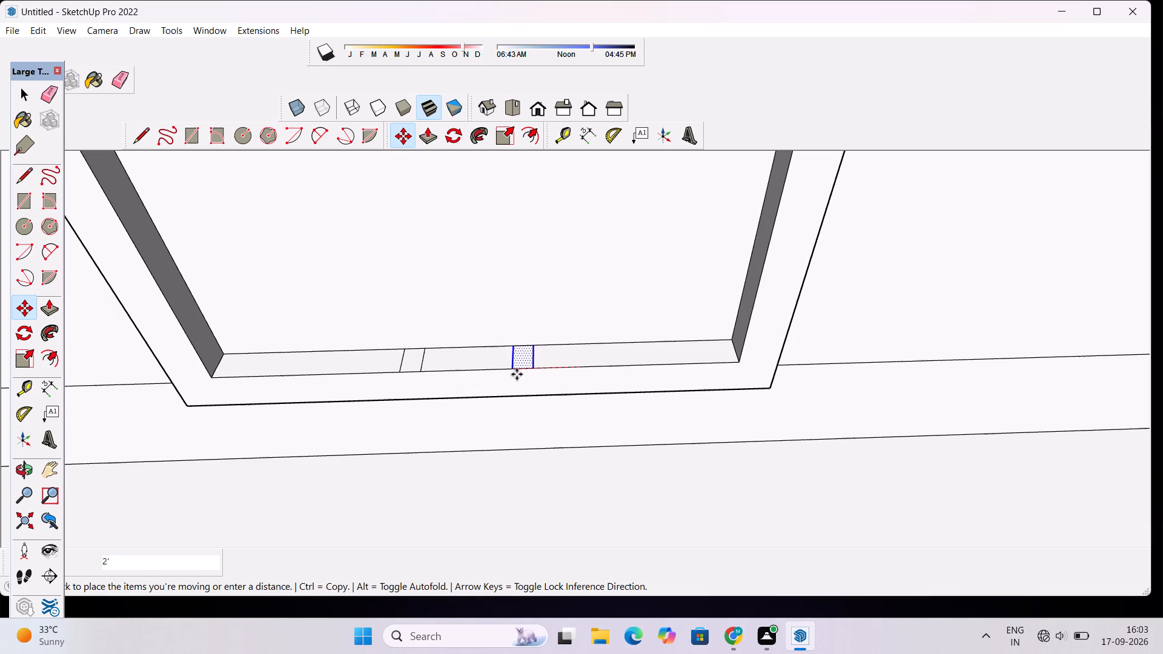
pyautogui.click(515, 374)
pyautogui.click(422, 374)
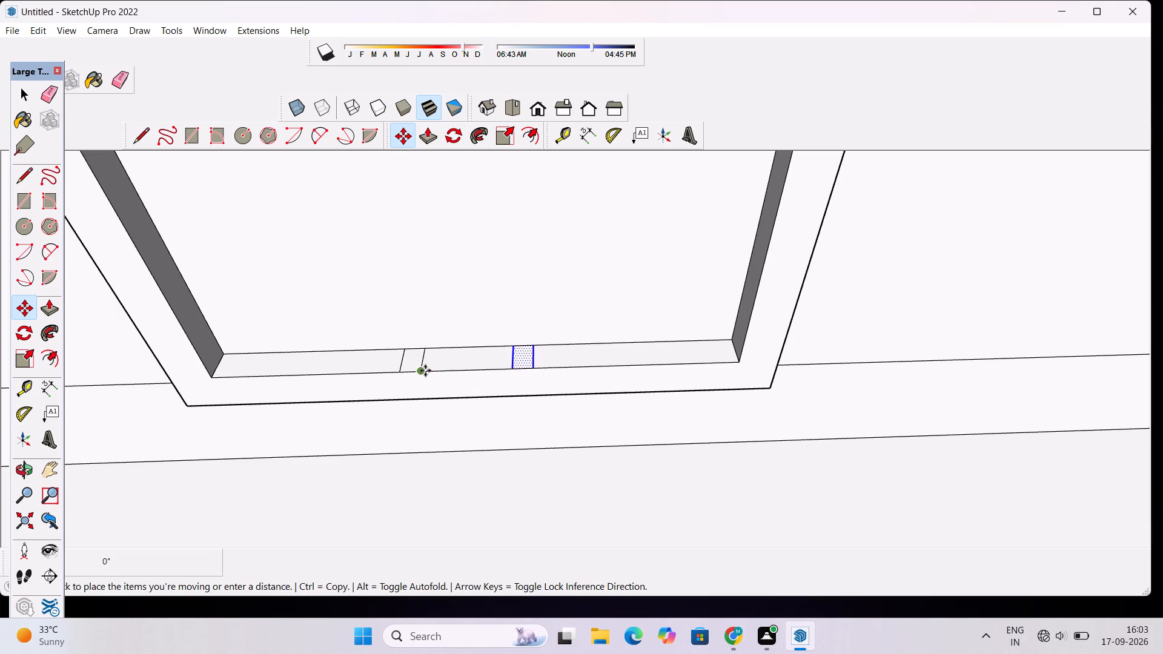
pyautogui.click(422, 372)
pyautogui.press('space')
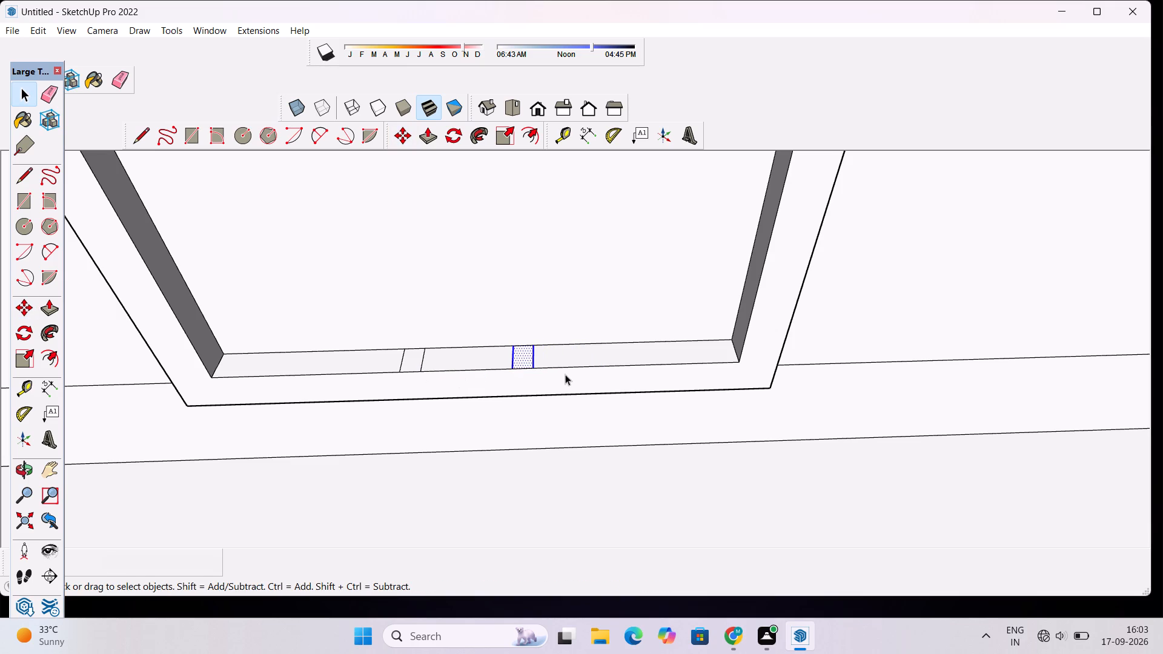
# Pull both ledge rectangles up about 11' 7 3/16" to the frame's inner top edge, forming two vertical bars.
pyautogui.press('o')
pyautogui.scroll(-2, 684, 418)
pyautogui.moveTo(571, 432); pyautogui.dragTo(550, 338)
pyautogui.scroll(-4, 551, 332)
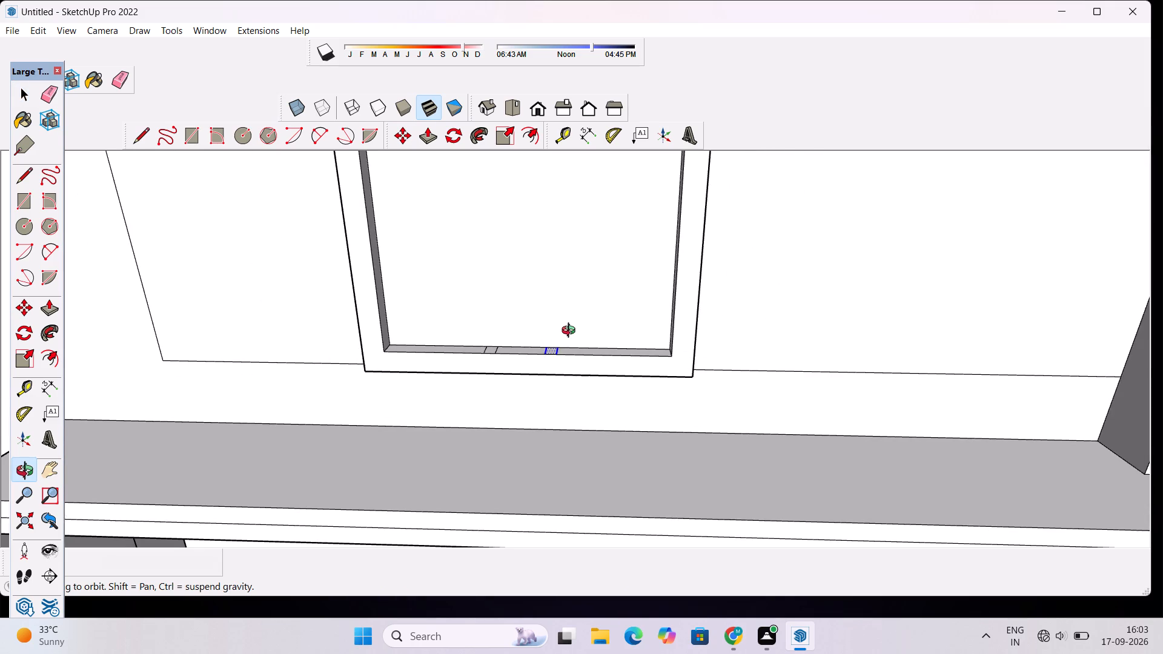
pyautogui.scroll(-3, 571, 332)
pyautogui.keyDown('shift'); pyautogui.moveTo(572, 338); pyautogui.dragTo(583, 391); pyautogui.keyUp('shift')
pyautogui.scroll(2, 581, 380)
pyautogui.click(581, 380)
pyautogui.scroll(-2, 580, 377)
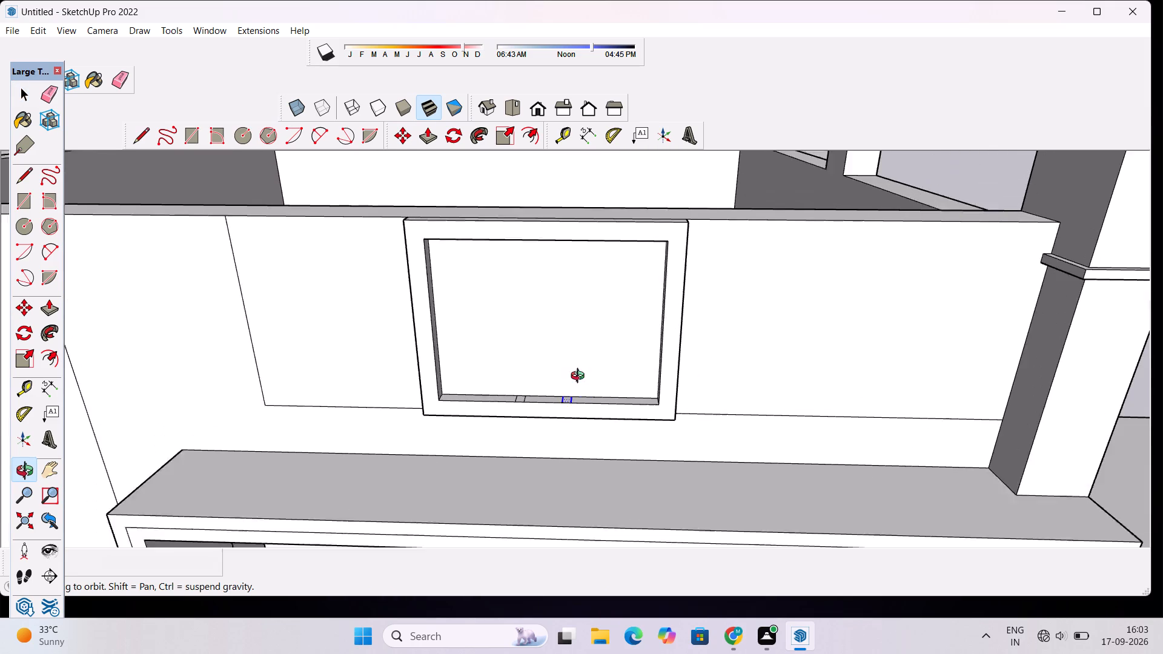
pyautogui.scroll(-1, 580, 377)
pyautogui.keyDown('shift'); pyautogui.moveTo(585, 371); pyautogui.dragTo(554, 389); pyautogui.keyUp('shift')
pyautogui.press('space')
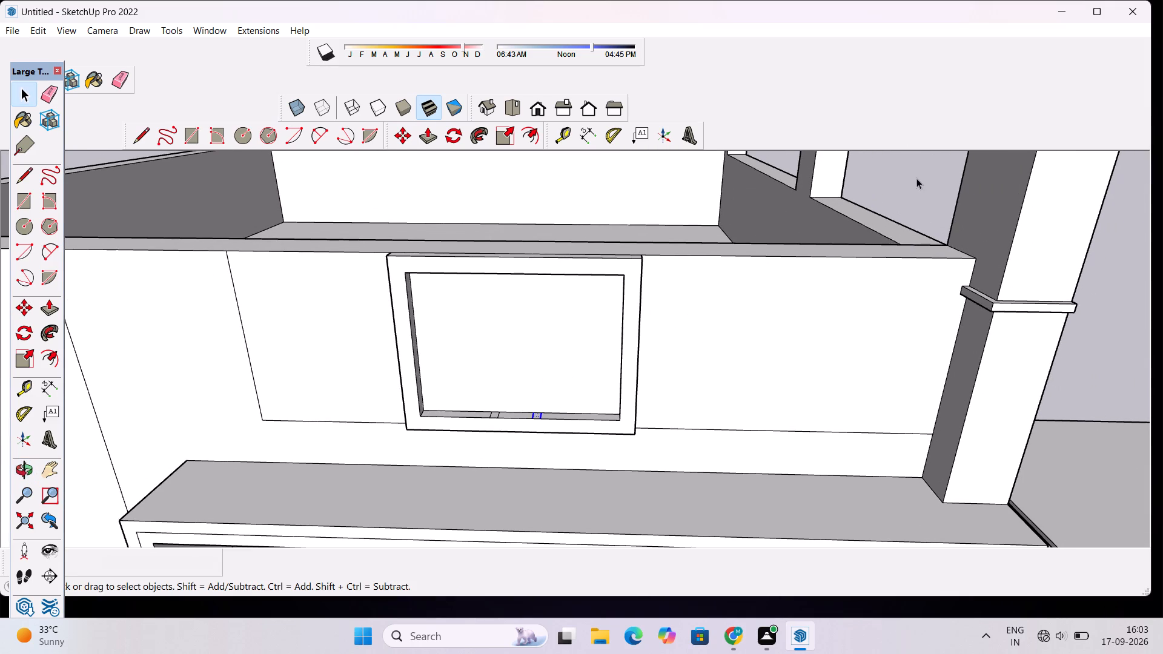
pyautogui.click(916, 178)
pyautogui.scroll(5, 513, 411)
pyautogui.press('p')
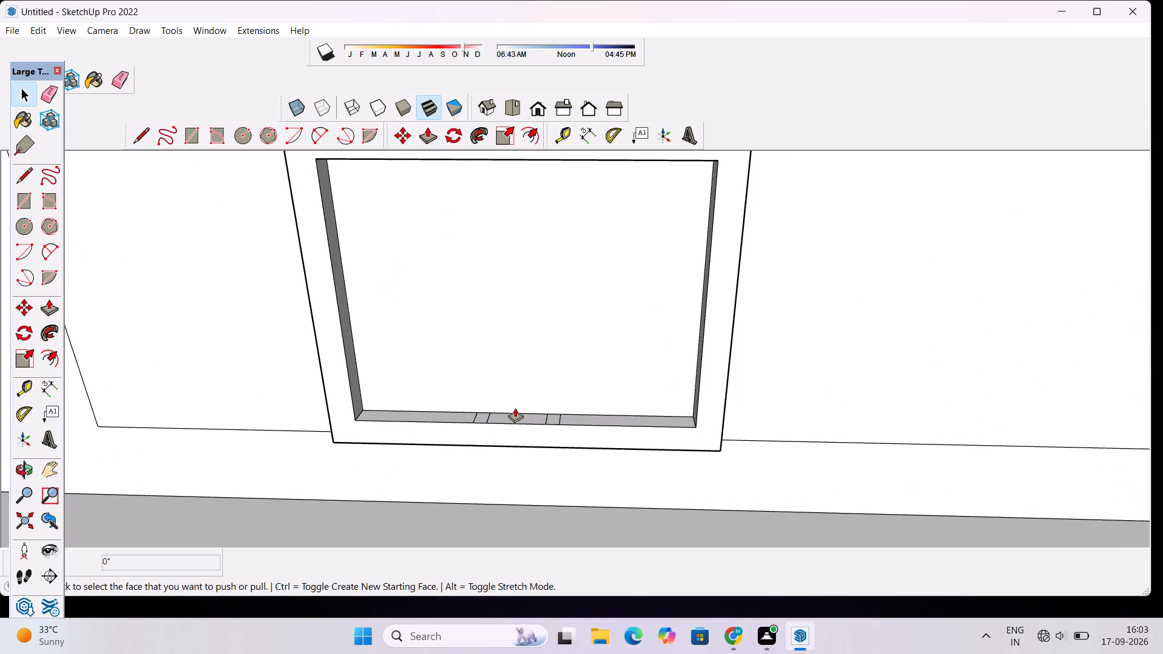
pyautogui.scroll(1, 469, 430)
pyautogui.click(478, 418)
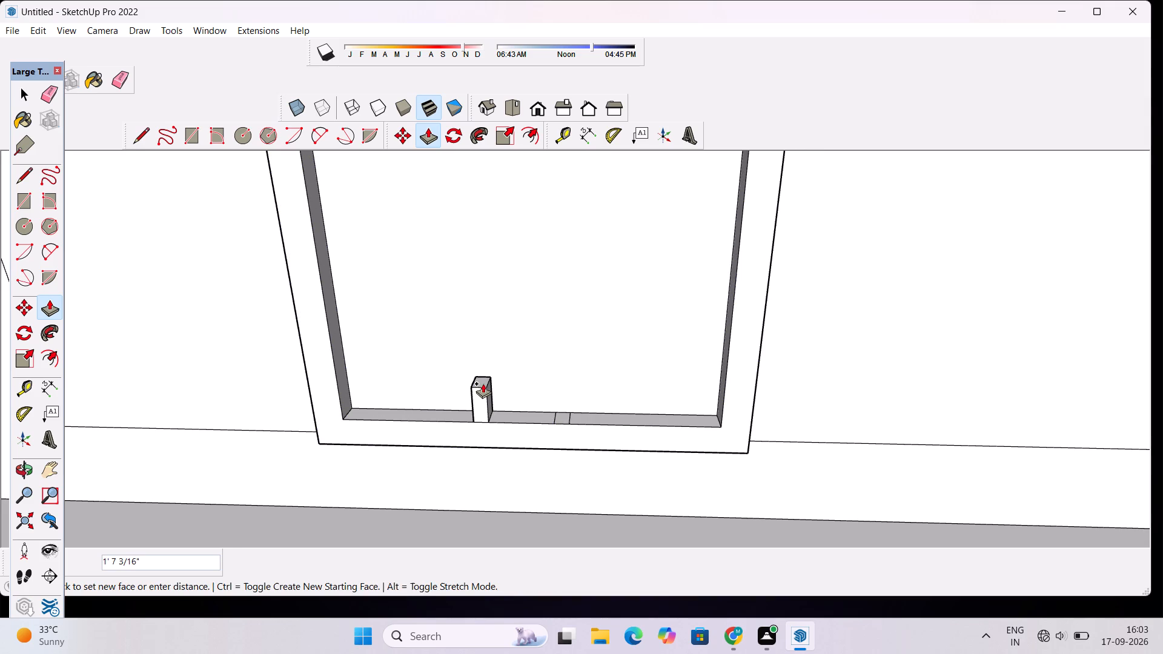
pyautogui.scroll(-6, 483, 383)
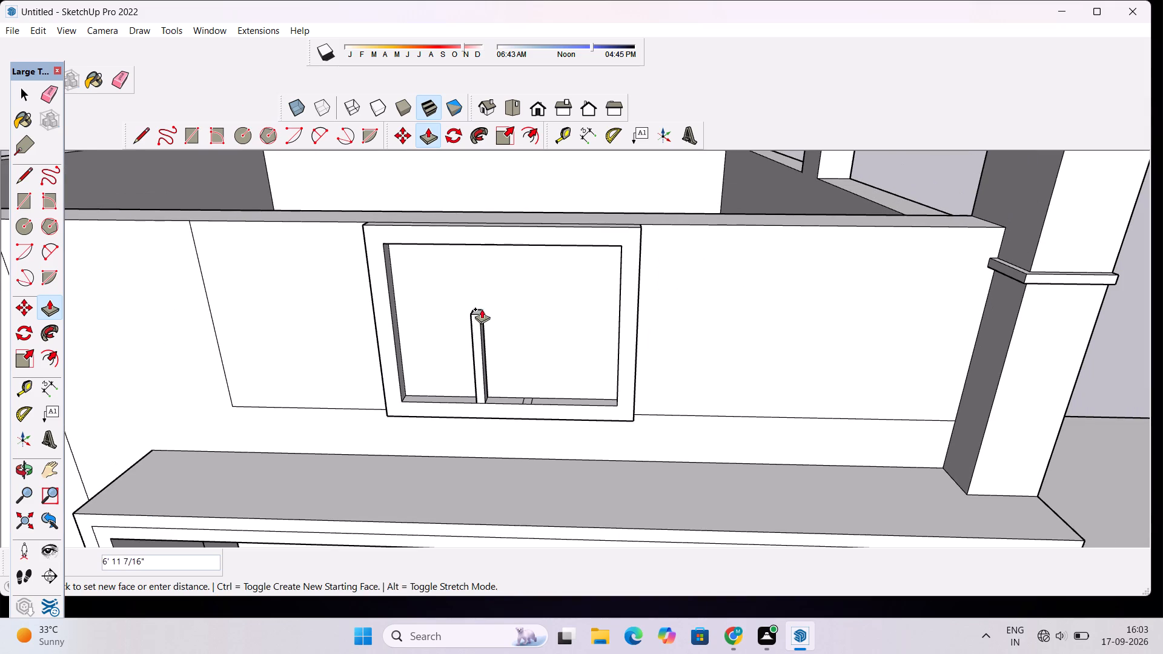
pyautogui.scroll(2, 481, 302)
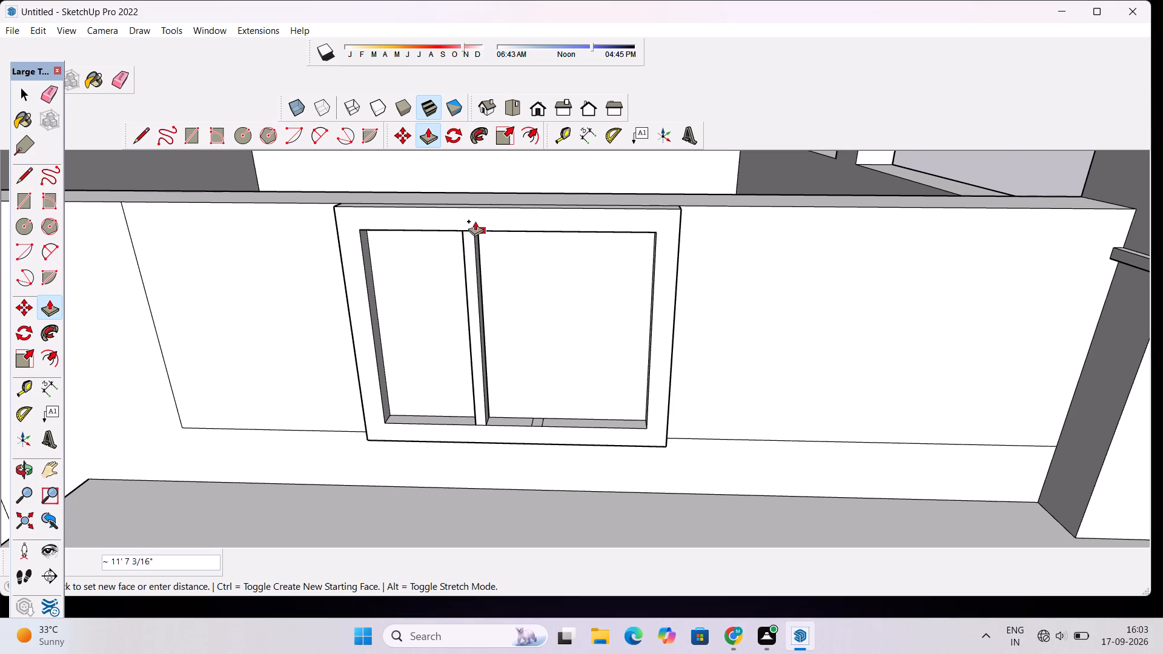
pyautogui.click(472, 231)
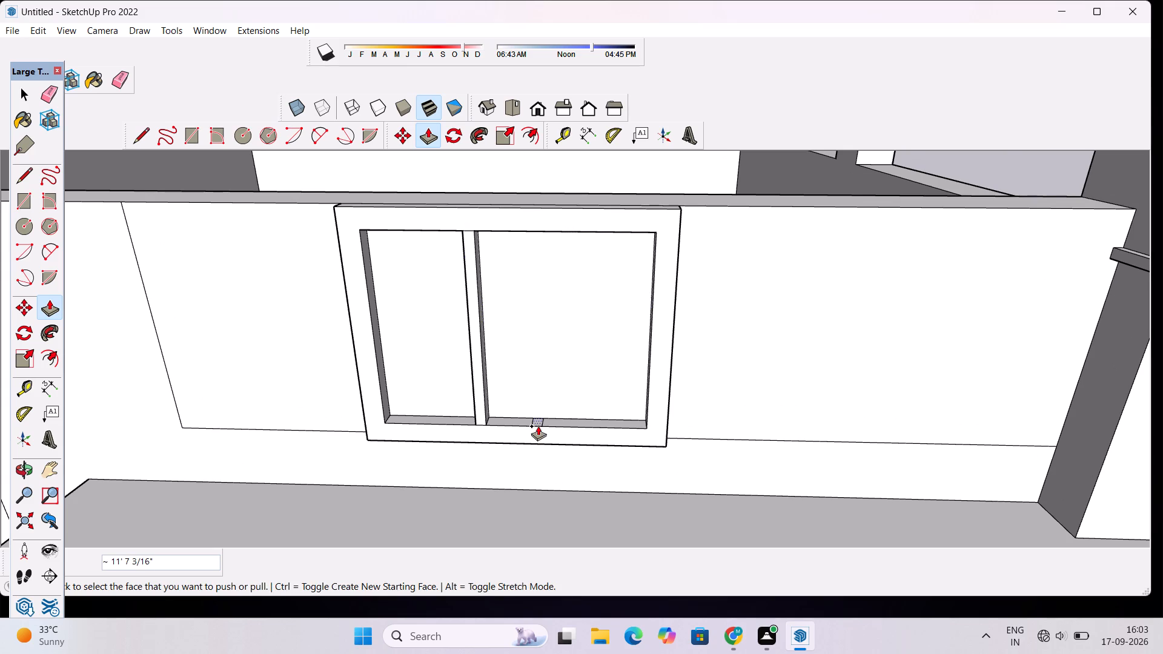
pyautogui.click(538, 421)
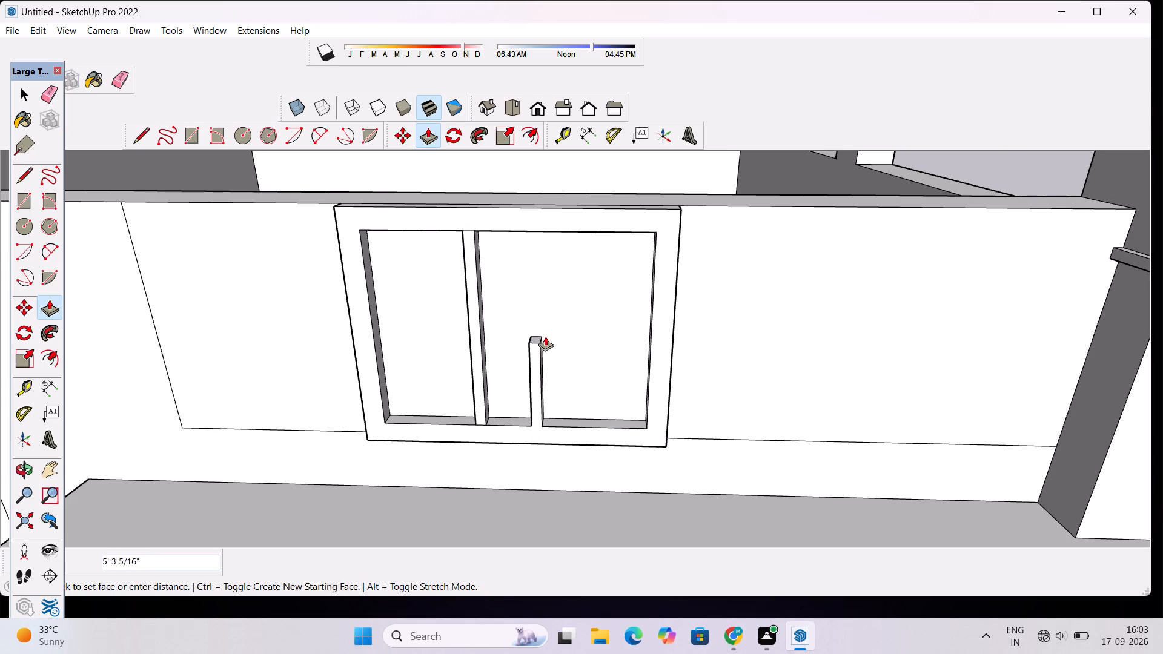
pyautogui.click(523, 233)
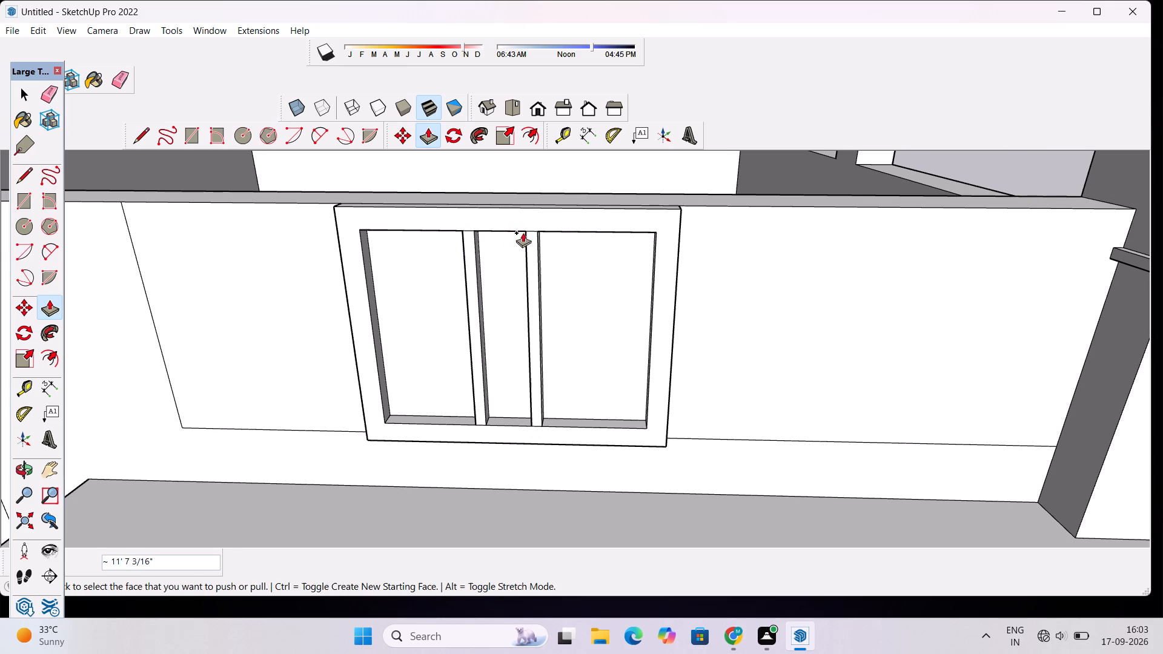
# Examine the barred frame on the front parapet and the surrounding roof and pillars from several angles.
pyautogui.press('o')
pyautogui.moveTo(489, 318); pyautogui.dragTo(704, 253)
pyautogui.moveTo(637, 407); pyautogui.dragTo(506, 411)
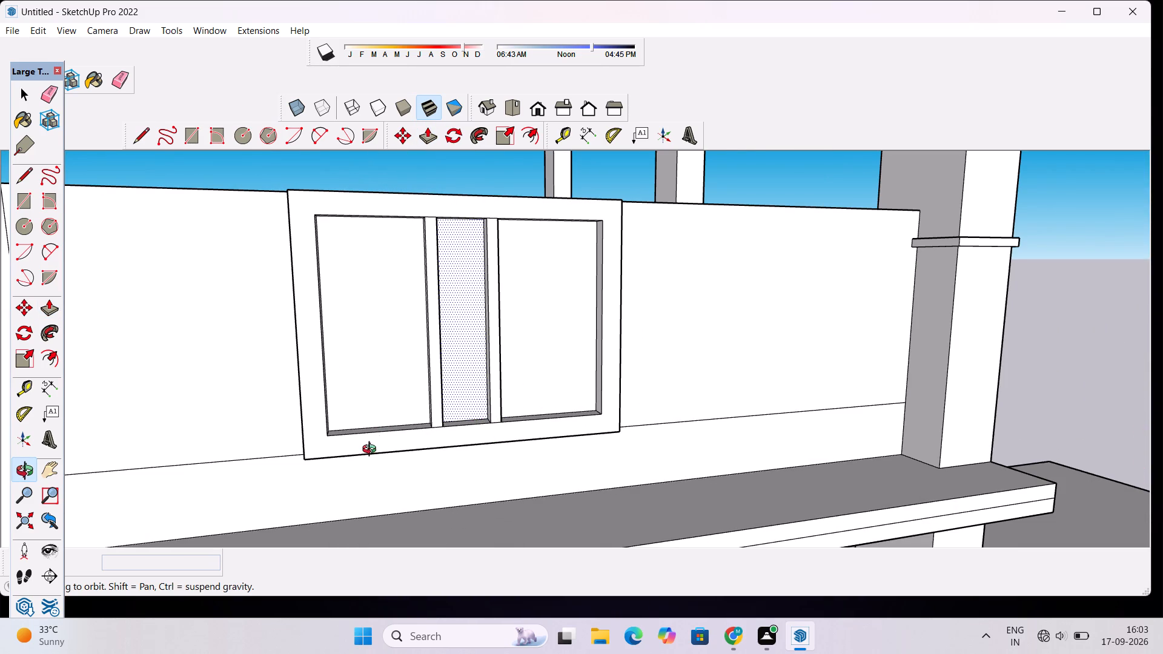
pyautogui.scroll(-8, 396, 440)
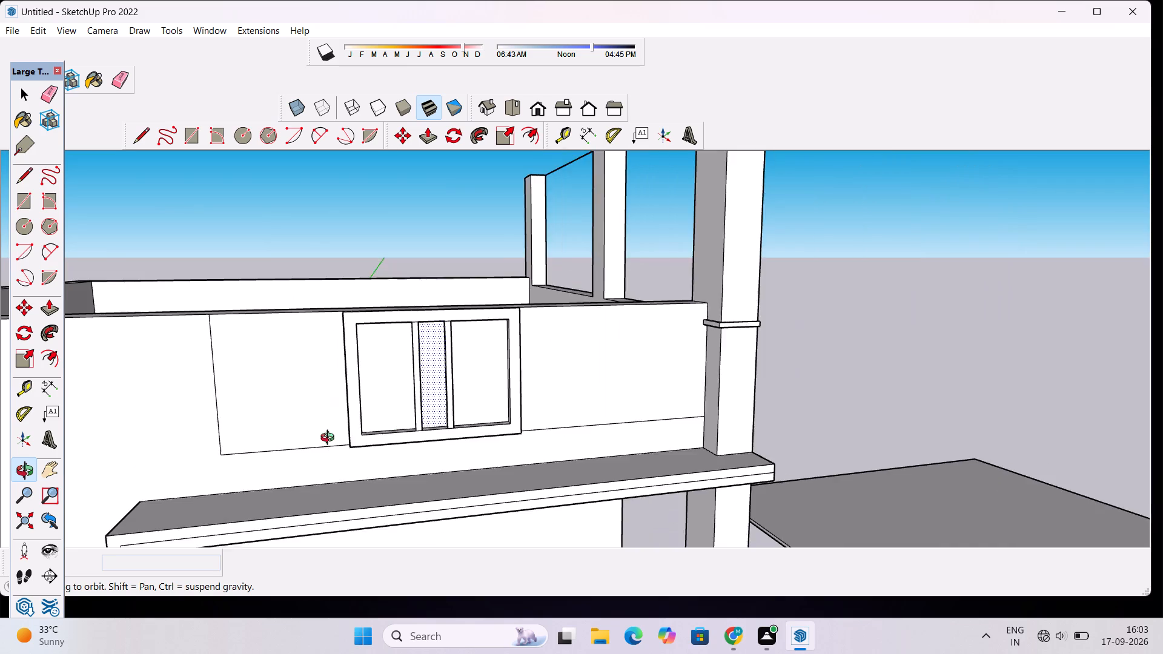
pyautogui.moveTo(337, 437); pyautogui.dragTo(652, 477)
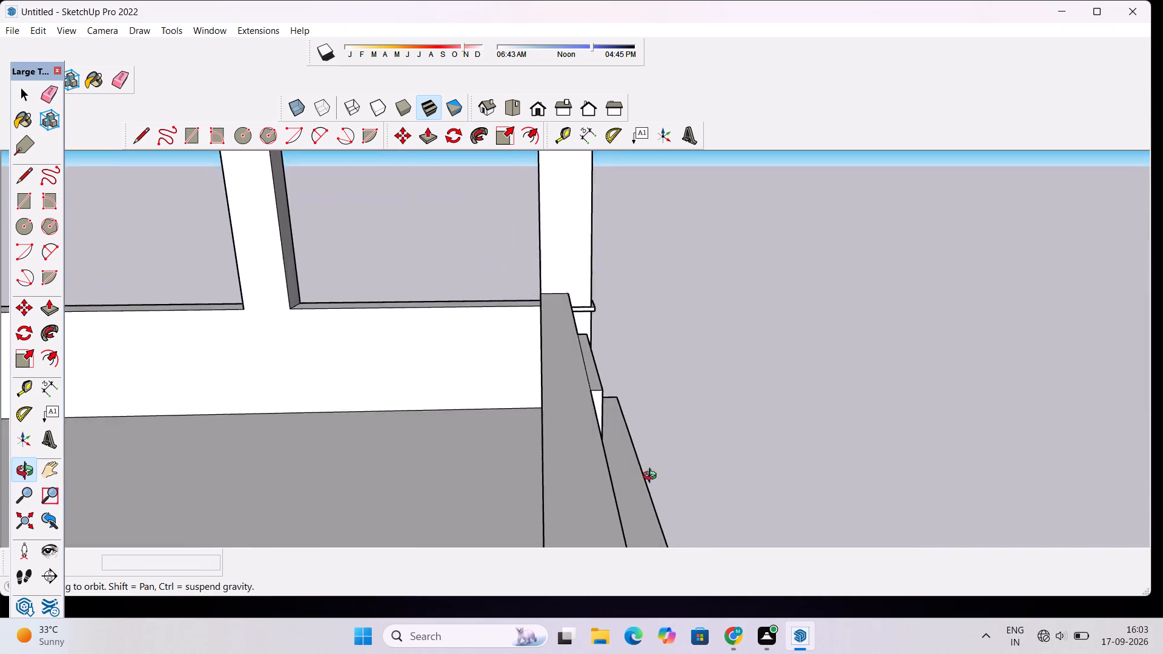
pyautogui.moveTo(652, 477); pyautogui.dragTo(528, 468)
pyautogui.scroll(-3, 436, 379)
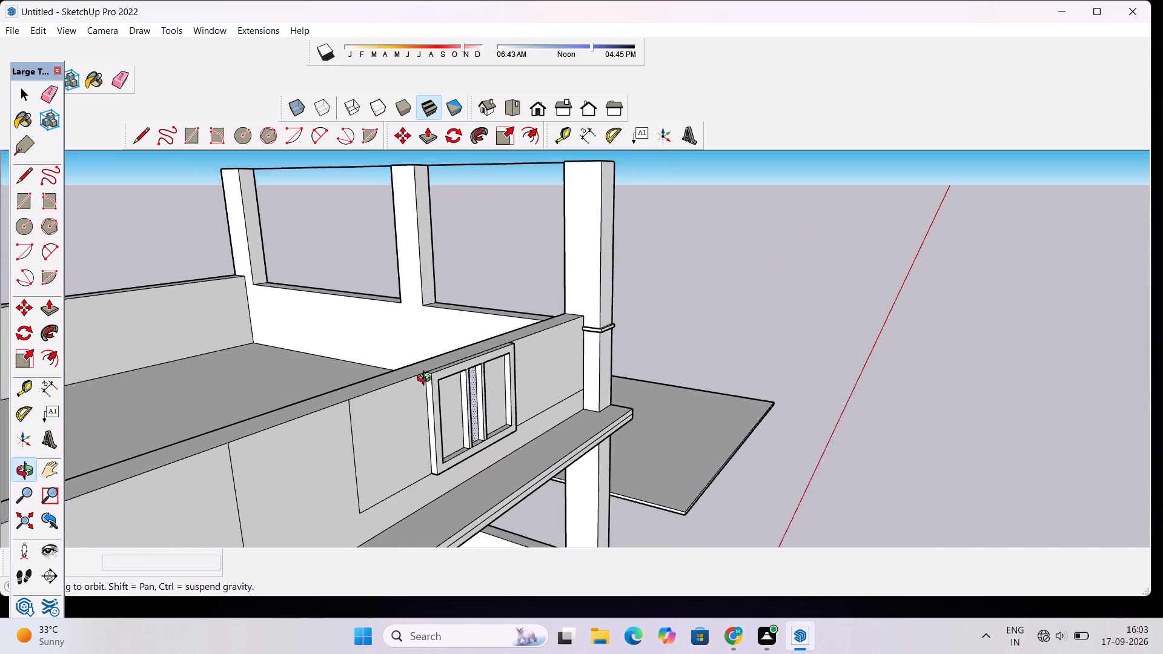
pyautogui.scroll(-6, 426, 380)
pyautogui.moveTo(705, 326); pyautogui.dragTo(646, 370)
pyautogui.scroll(7, 696, 346)
pyautogui.press('space')
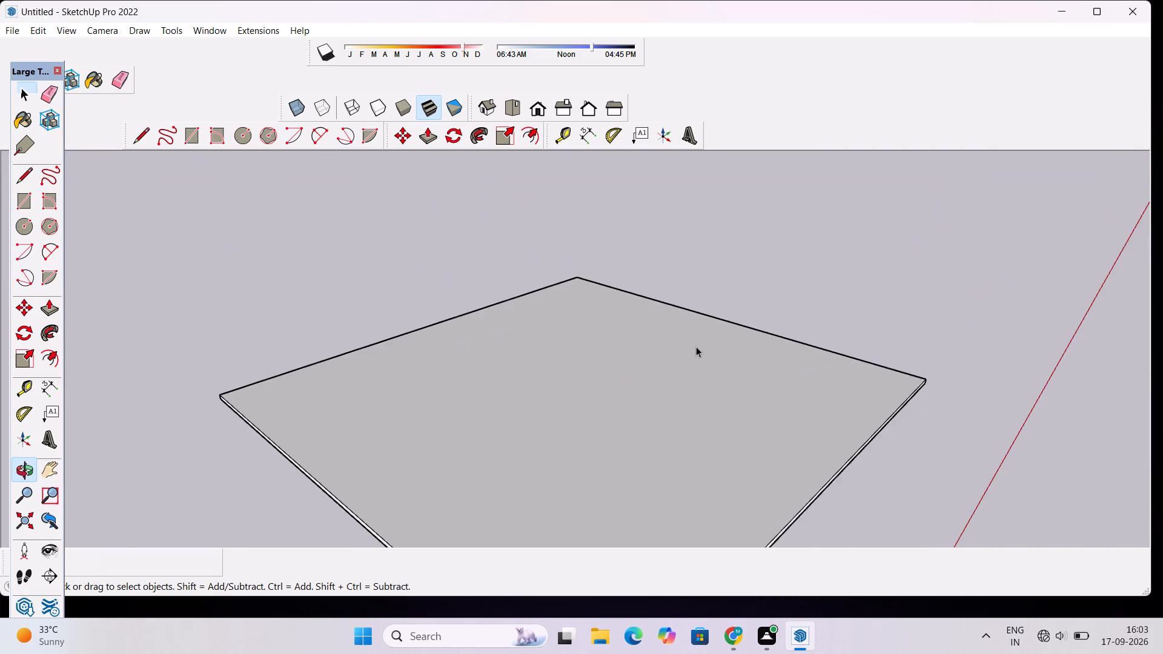
pyautogui.scroll(-13, 696, 346)
pyautogui.scroll(3, 696, 346)
pyautogui.press('o')
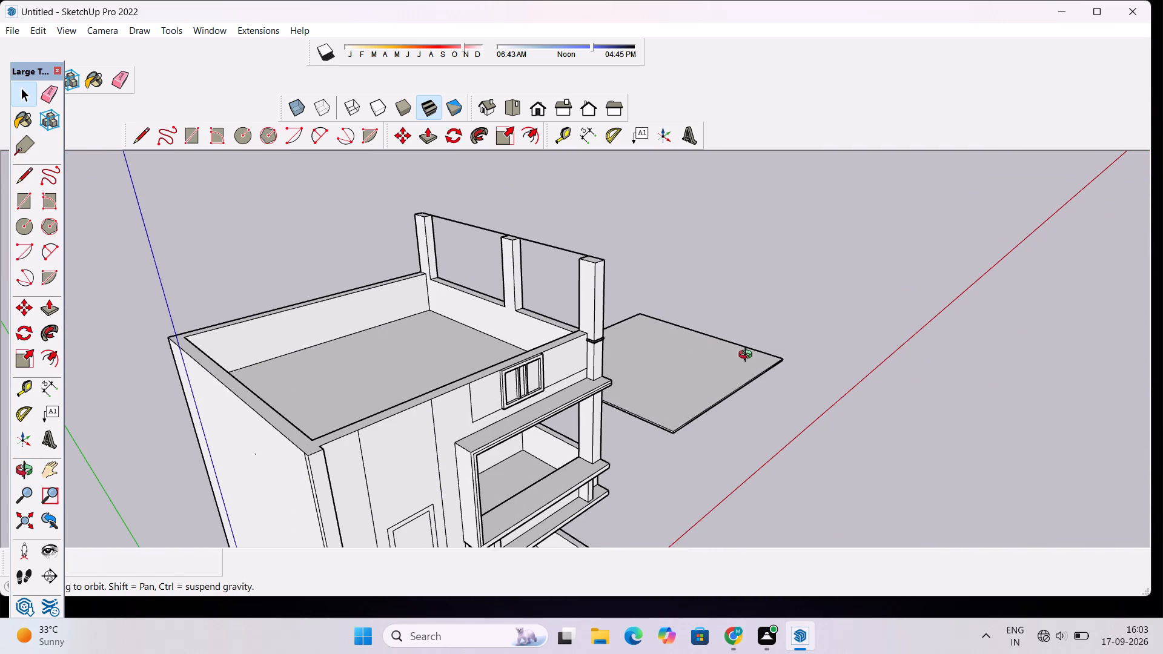
pyautogui.moveTo(764, 362); pyautogui.dragTo(620, 377)
pyautogui.scroll(4, 526, 384)
pyautogui.moveTo(634, 374); pyautogui.dragTo(586, 380)
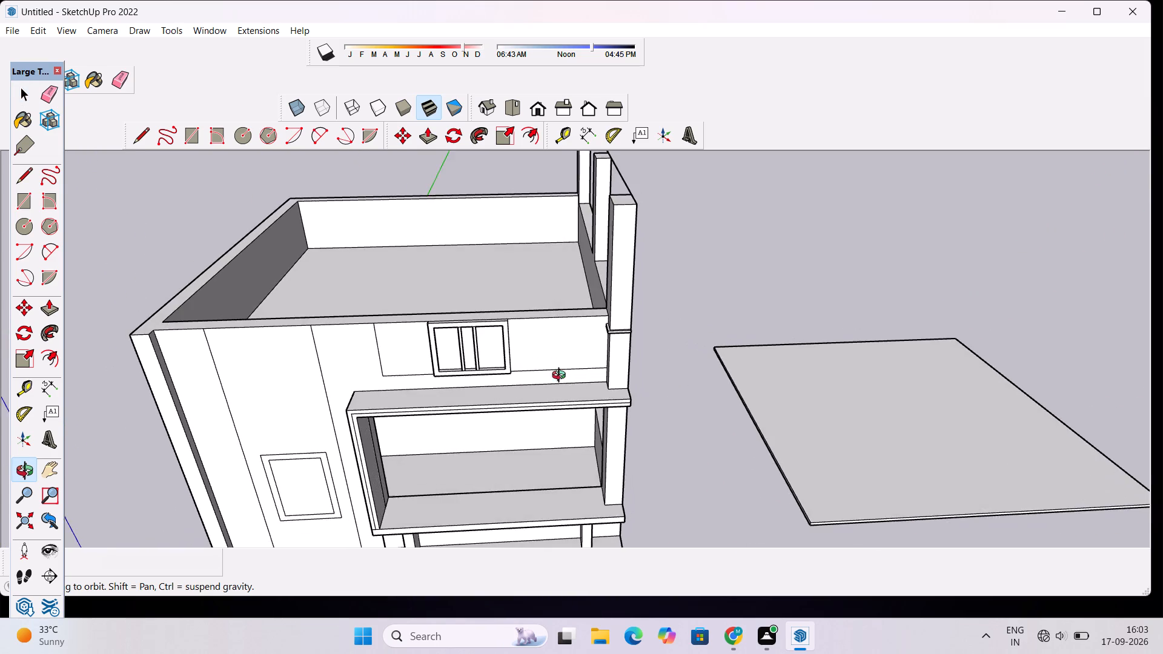
pyautogui.scroll(4, 504, 372)
pyautogui.moveTo(500, 384); pyautogui.dragTo(548, 349)
pyautogui.moveTo(468, 366); pyautogui.dragTo(554, 358)
pyautogui.scroll(2, 557, 357)
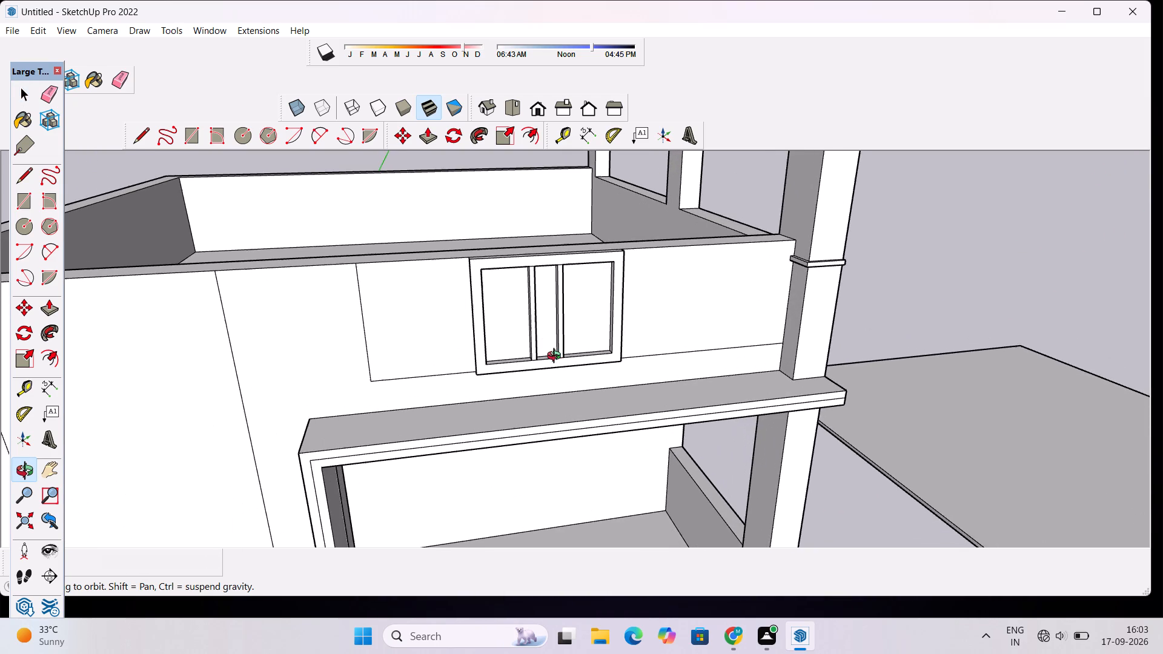
pyautogui.keyDown('shift'); pyautogui.moveTo(557, 357); pyautogui.dragTo(559, 378); pyautogui.keyUp('shift')
pyautogui.scroll(1, 558, 378)
pyautogui.moveTo(585, 375); pyautogui.dragTo(517, 395)
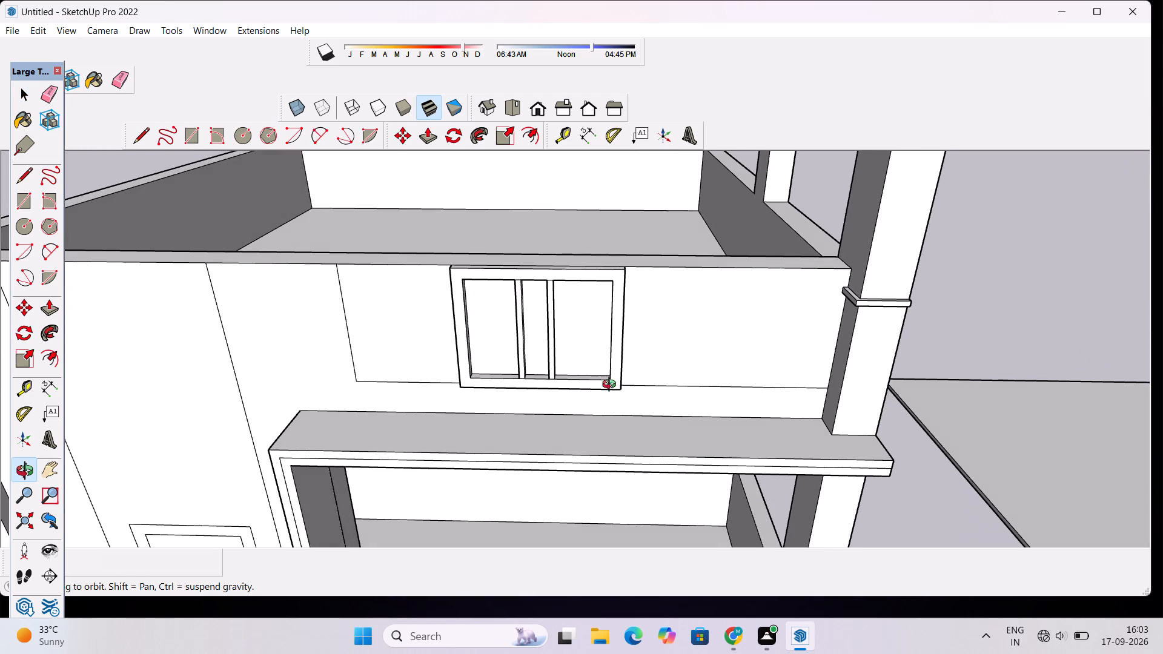
# Place a guide about 4' 10 3/8" above the lower panel line on the parapet between the barred frame and corner pillar.
pyautogui.scroll(1, 660, 366)
pyautogui.keyDown('shift'); pyautogui.moveTo(774, 353); pyautogui.dragTo(635, 375); pyautogui.keyUp('shift')
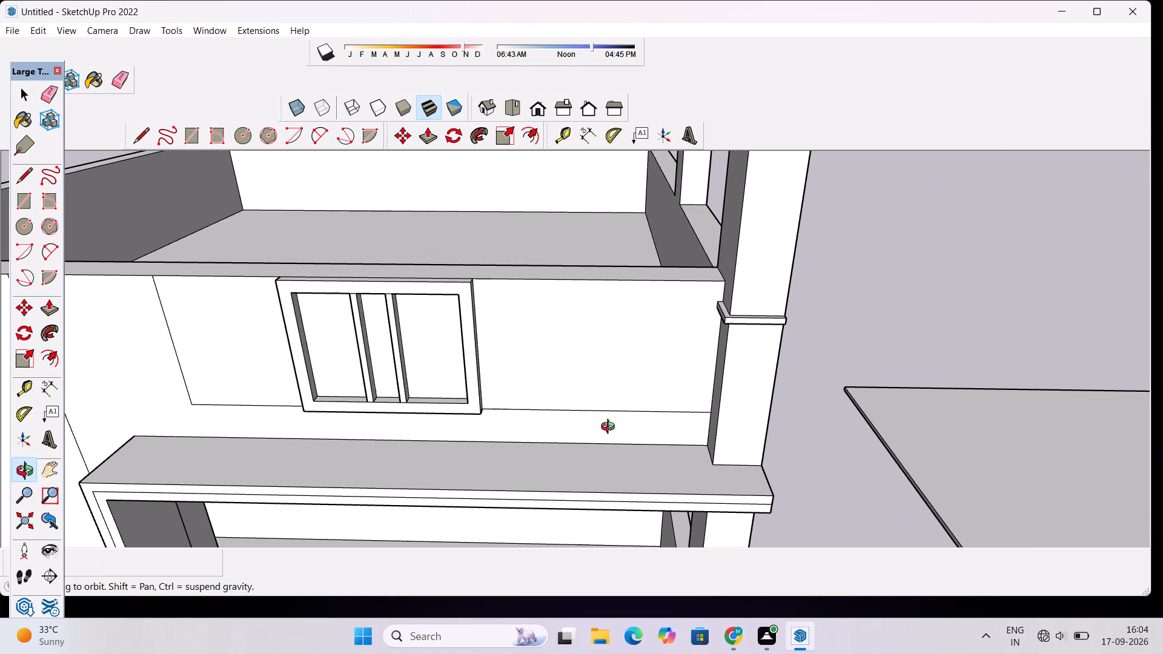
pyautogui.scroll(3, 611, 428)
pyautogui.moveTo(588, 440); pyautogui.dragTo(595, 432)
pyautogui.moveTo(597, 429); pyautogui.dragTo(547, 434)
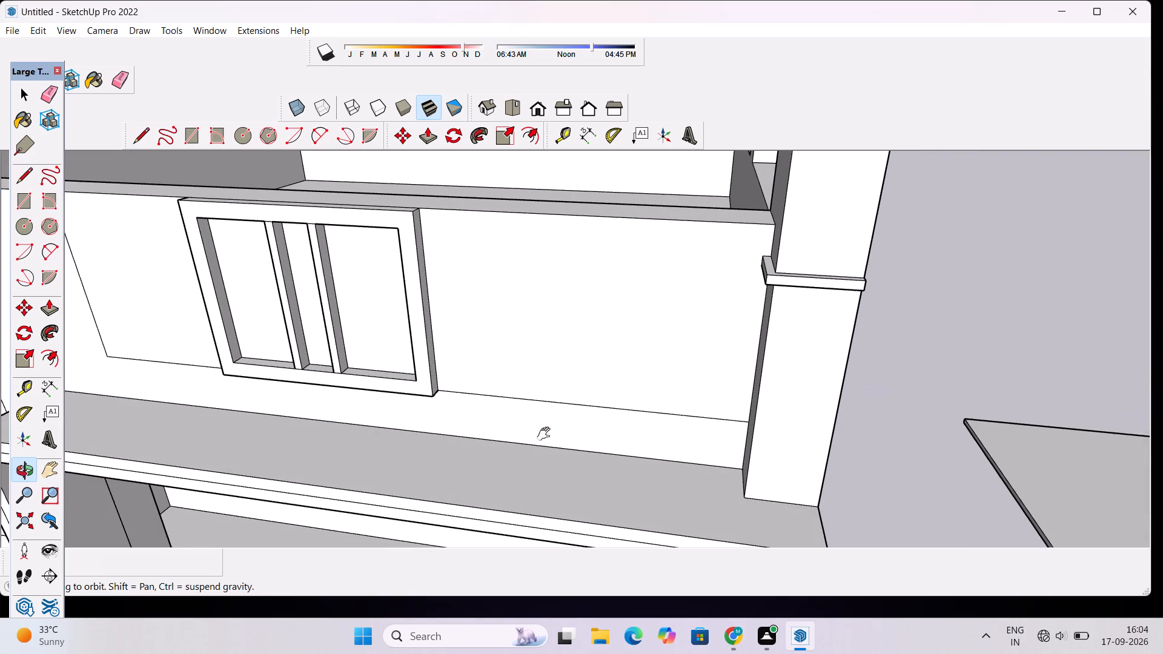
pyautogui.keyDown('shift'); pyautogui.moveTo(546, 434); pyautogui.dragTo(551, 447); pyautogui.keyUp('shift')
pyautogui.scroll(1, 551, 447)
pyautogui.press('t')
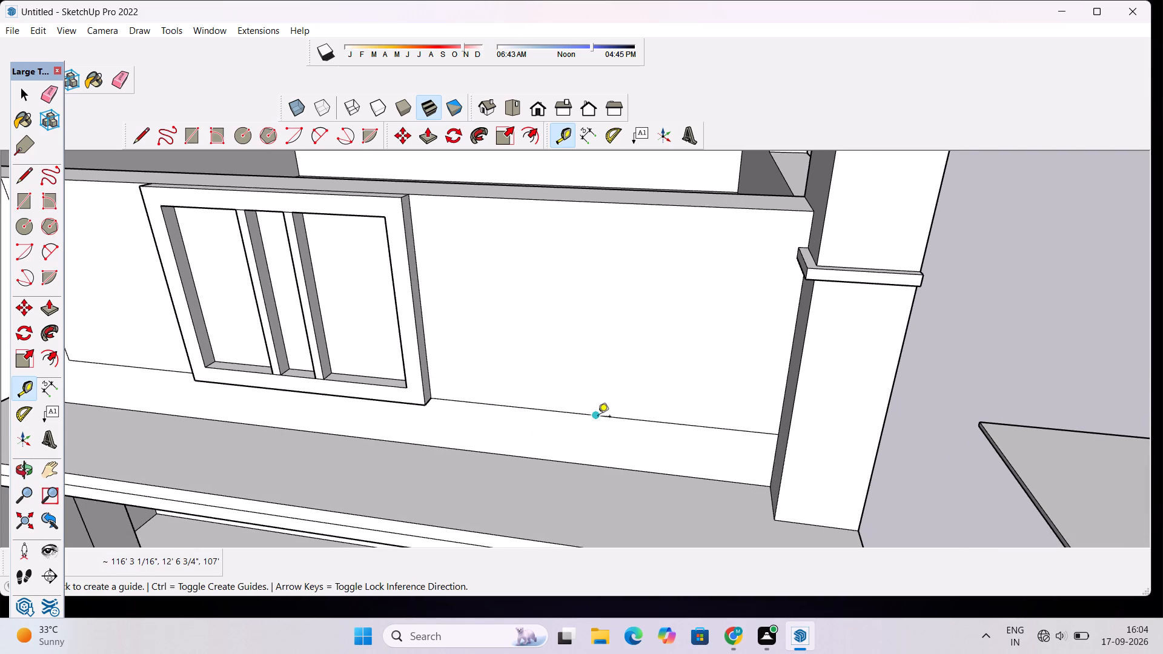
pyautogui.click(598, 417)
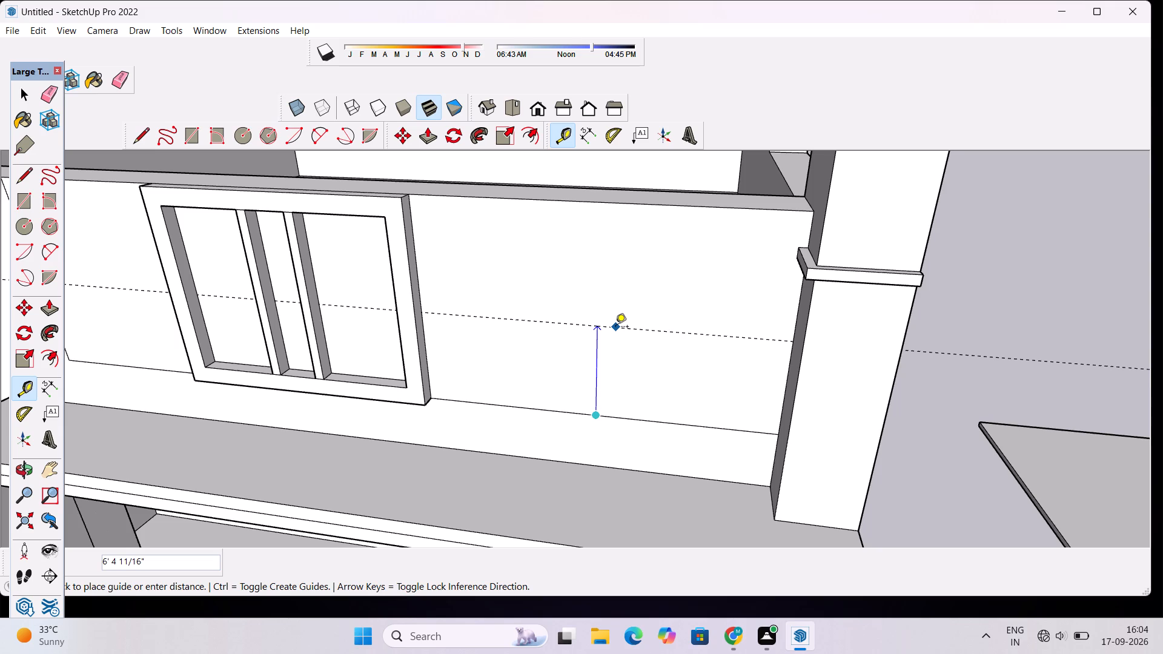
pyautogui.click(606, 349)
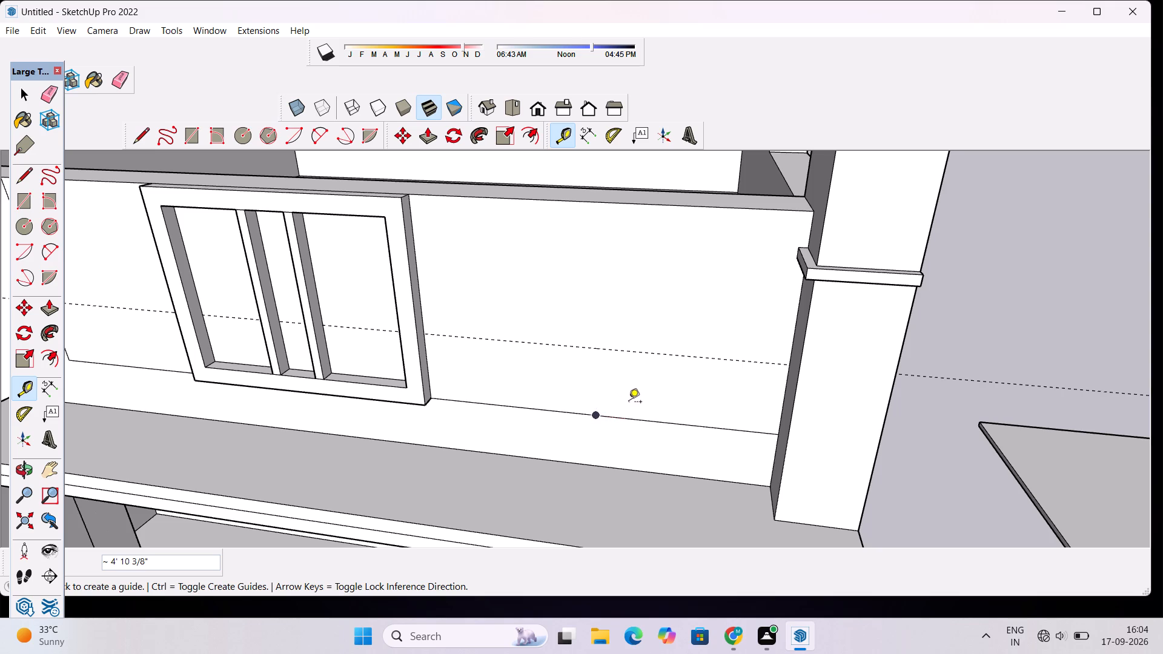
# Draw a line about 23' 2 5/8" long along the guide from the barred frame's edge to the corner pillar.
pyautogui.press('l')
pyautogui.scroll(4, 436, 343)
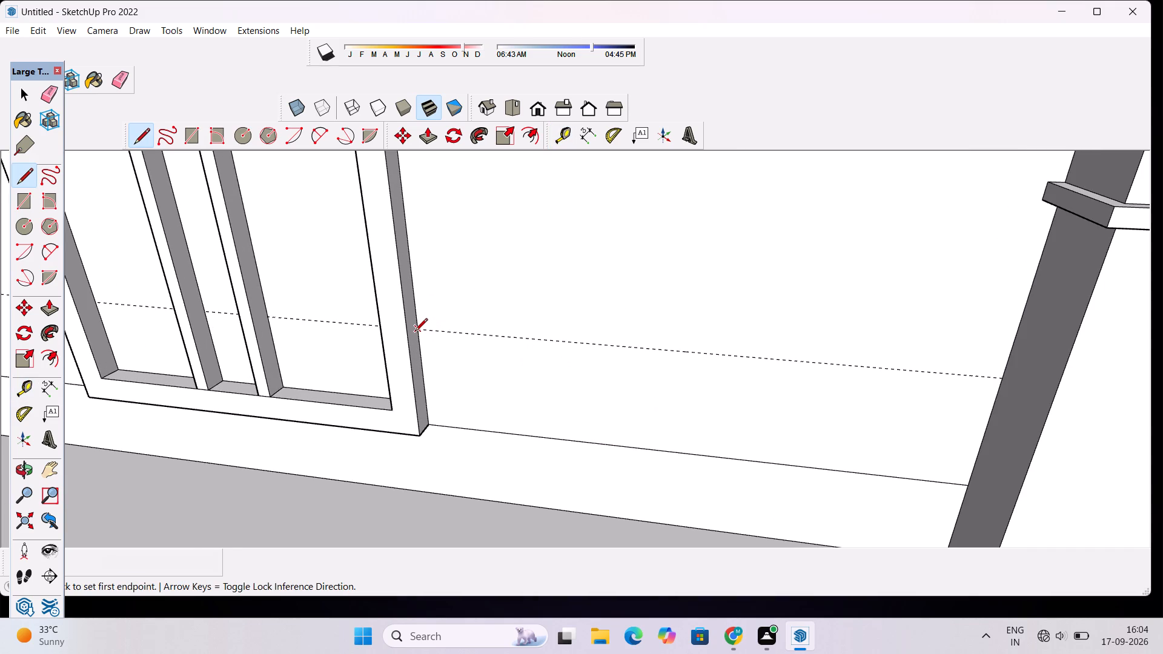
pyautogui.click(415, 332)
pyautogui.click(1000, 378)
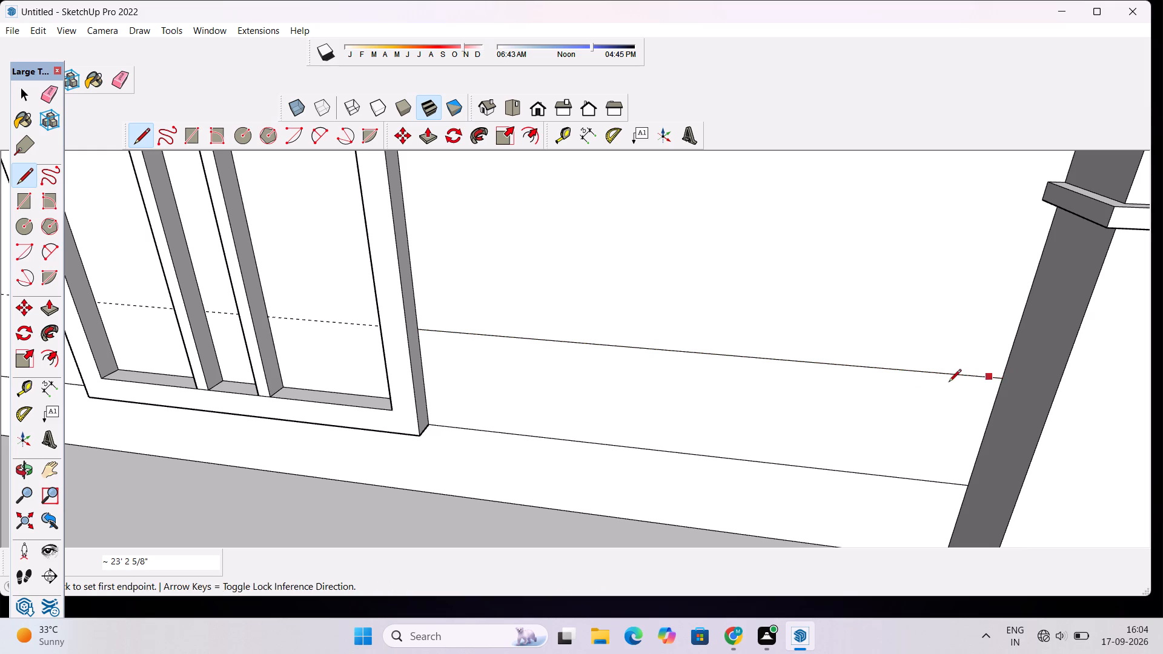
pyautogui.press('space')
# Erase the horizontal construction guide running across the front parapet.
pyautogui.press('o')
pyautogui.scroll(-9, 724, 353)
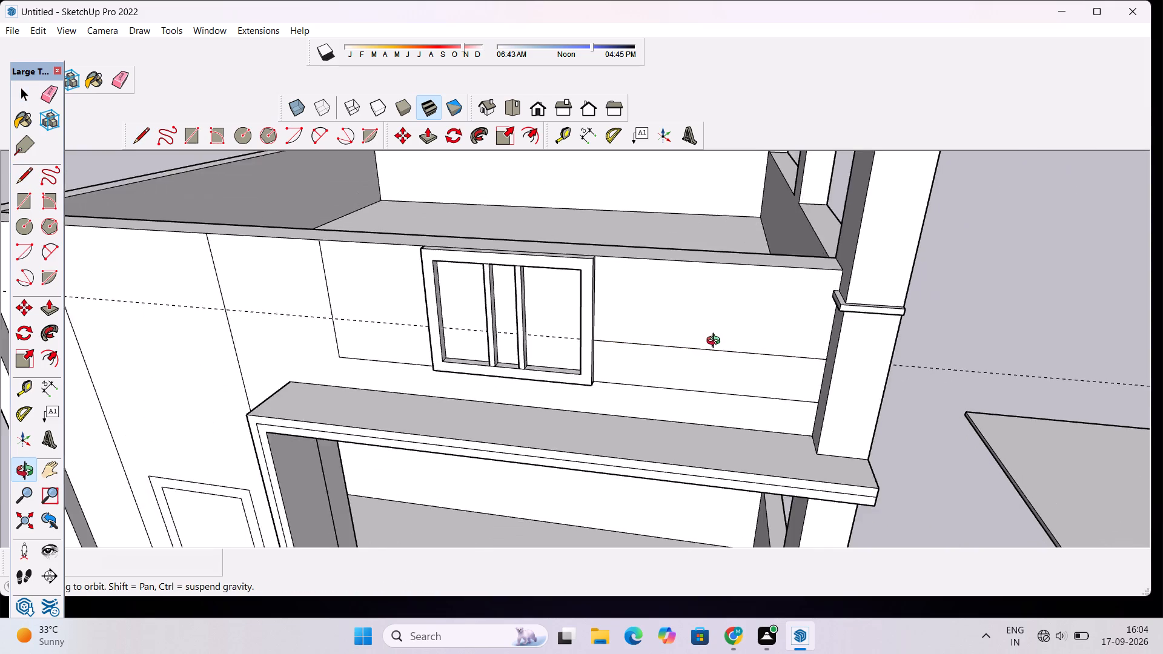
pyautogui.scroll(-4, 716, 342)
pyautogui.moveTo(599, 410); pyautogui.dragTo(638, 401)
pyautogui.scroll(-4, 635, 394)
pyautogui.press('e')
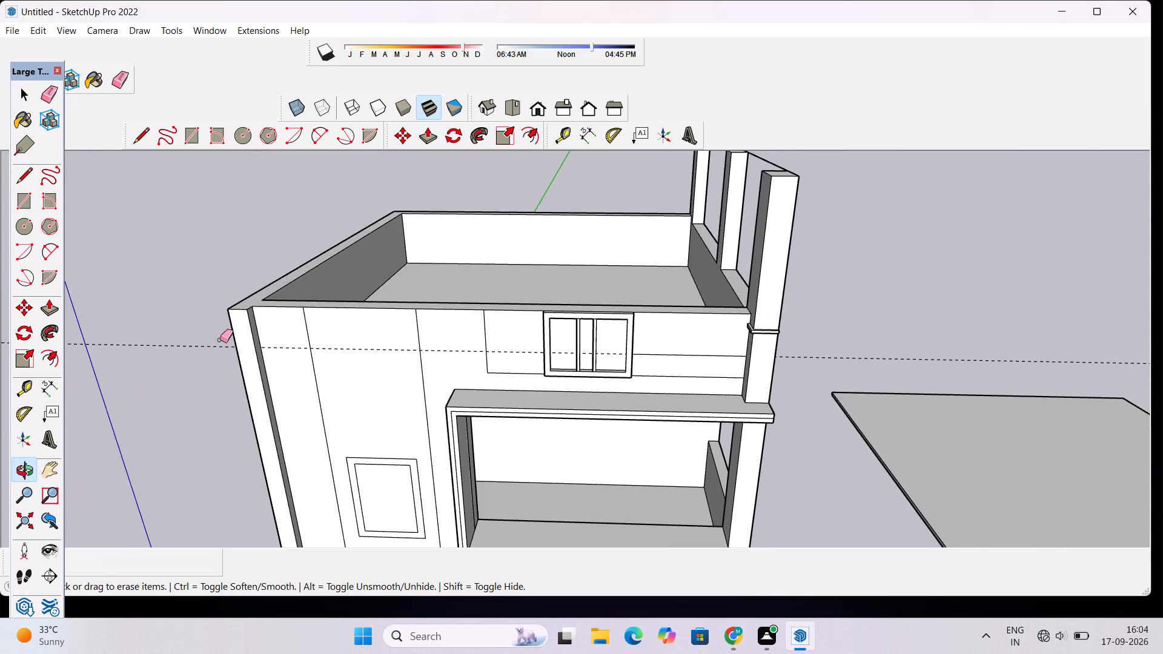
pyautogui.moveTo(219, 346); pyautogui.dragTo(218, 355)
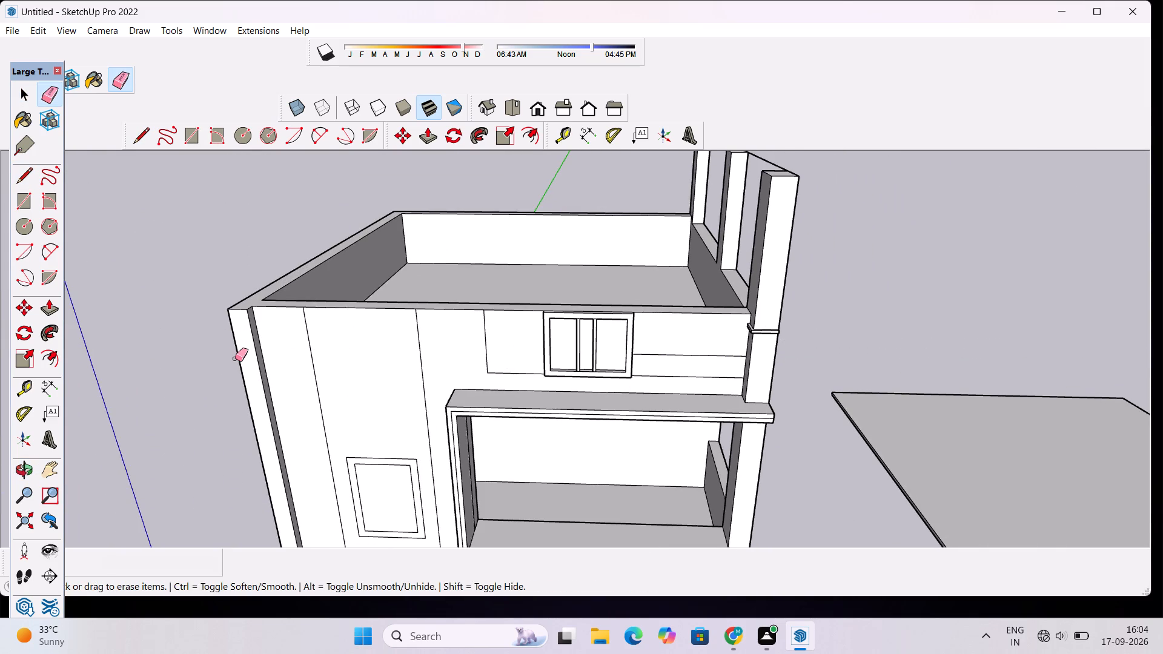
# Examine the divided parapet, barred frame and corner pillar from several angles.
pyautogui.scroll(2, 840, 351)
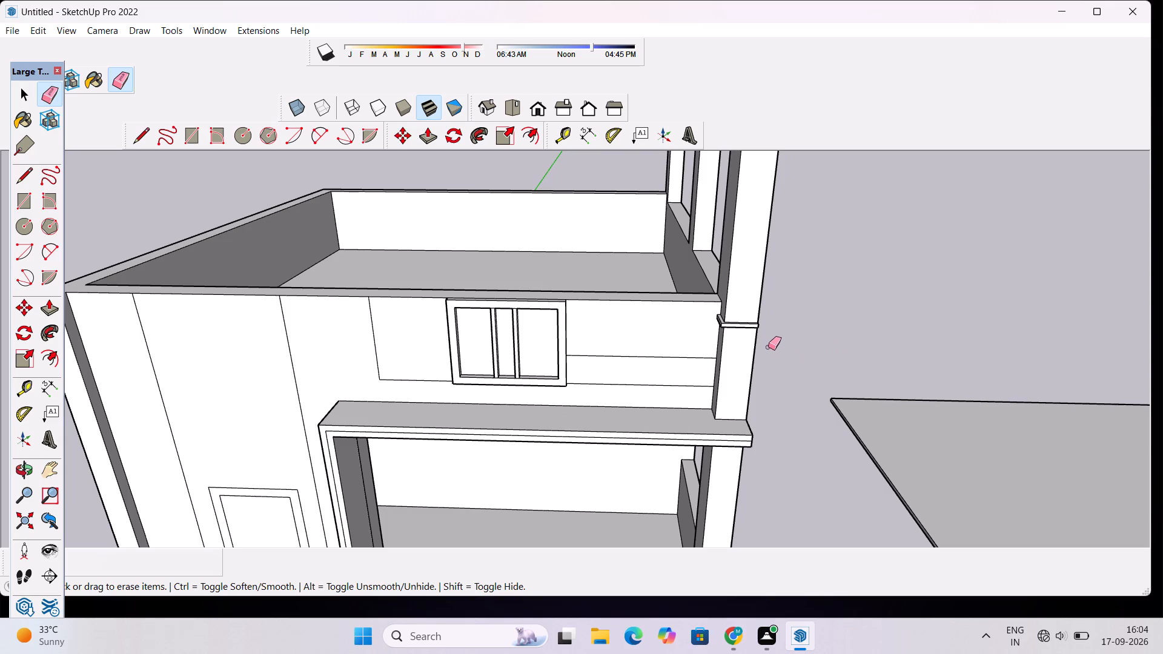
pyautogui.scroll(1, 654, 335)
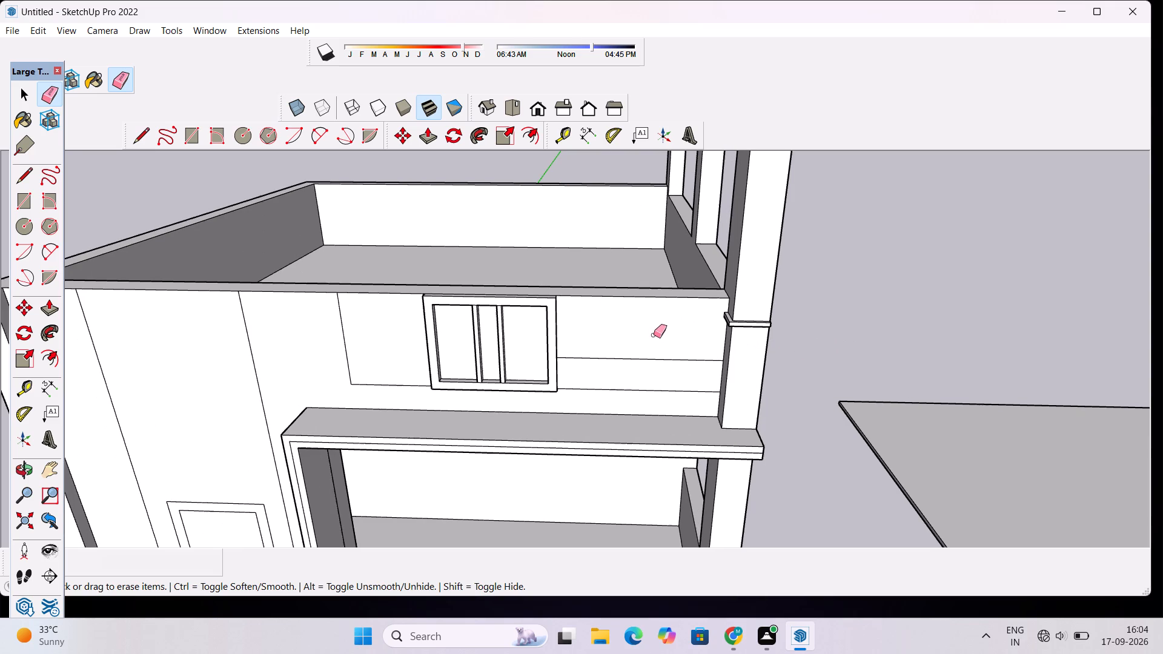
pyautogui.press('o')
pyautogui.moveTo(908, 334); pyautogui.dragTo(818, 345)
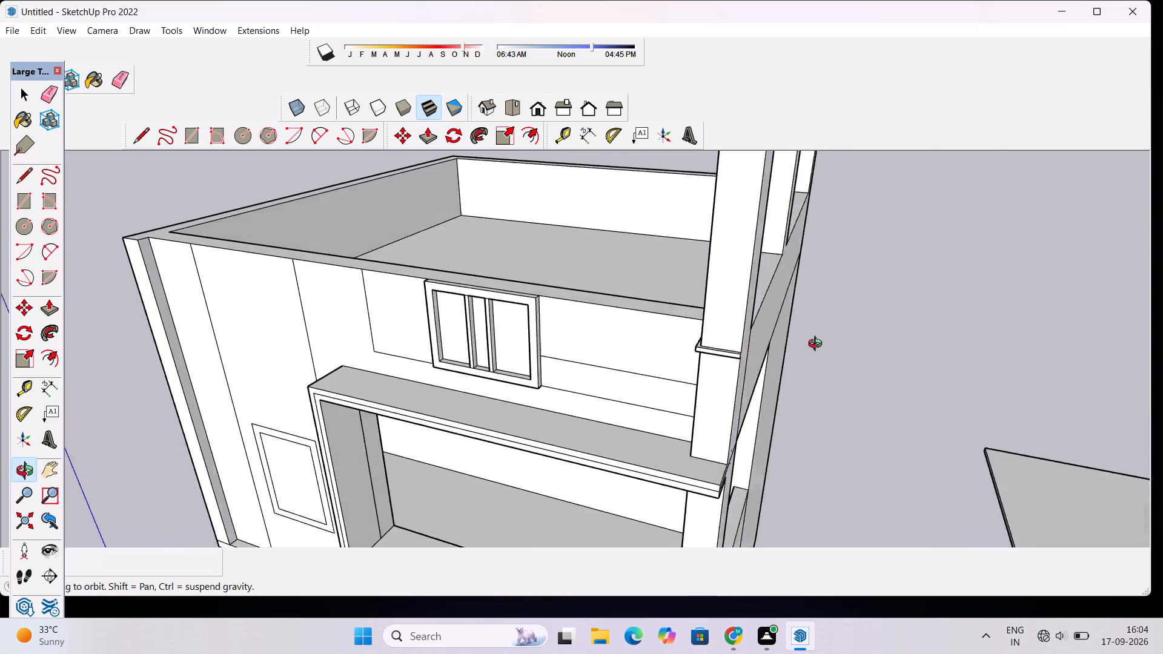
pyautogui.moveTo(818, 345); pyautogui.dragTo(917, 312)
pyautogui.scroll(3, 625, 349)
pyautogui.moveTo(627, 343); pyautogui.dragTo(660, 492)
pyautogui.scroll(3, 519, 378)
pyautogui.moveTo(502, 377); pyautogui.dragTo(659, 337)
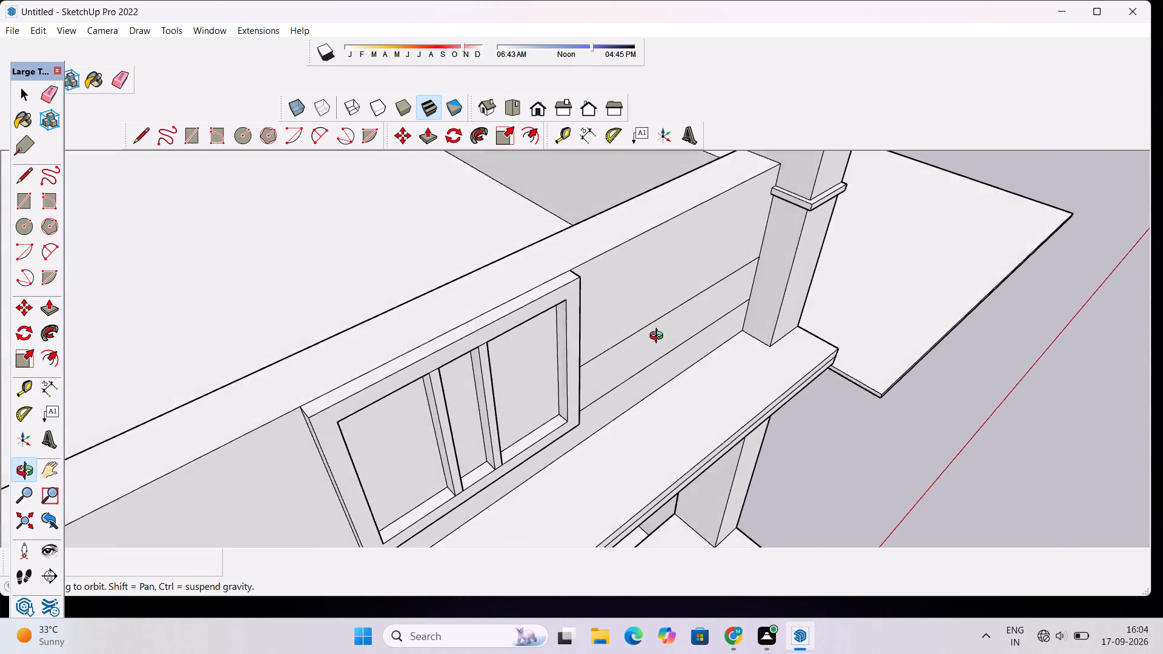
pyautogui.moveTo(659, 337); pyautogui.dragTo(663, 335)
pyautogui.moveTo(585, 354); pyautogui.dragTo(630, 349)
pyautogui.scroll(-7, 520, 378)
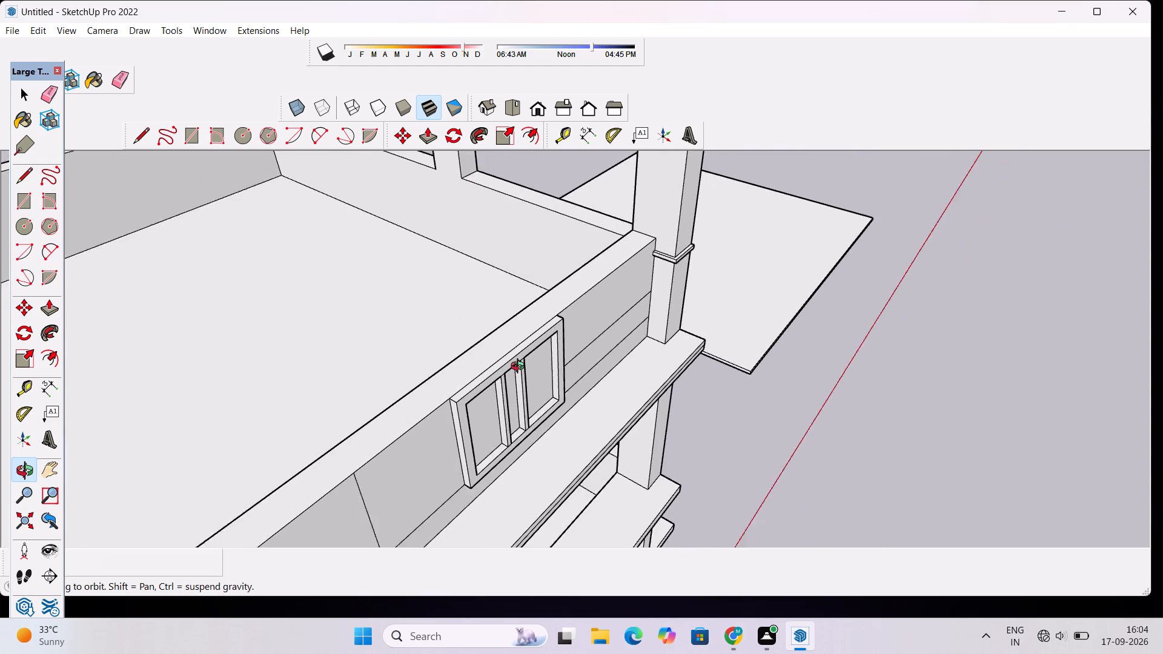
pyautogui.scroll(-1, 520, 368)
# Pull the parapet panel adjoining the barred frame, on the side away from the corner pillar, out 6".
pyautogui.moveTo(578, 401); pyautogui.dragTo(394, 402)
pyautogui.keyDown('shift'); pyautogui.moveTo(294, 387); pyautogui.dragTo(365, 409); pyautogui.keyUp('shift')
pyautogui.scroll(2, 366, 409)
pyautogui.moveTo(368, 409); pyautogui.dragTo(382, 358)
pyautogui.keyDown('shift'); pyautogui.click(382, 368); pyautogui.keyUp('shift')
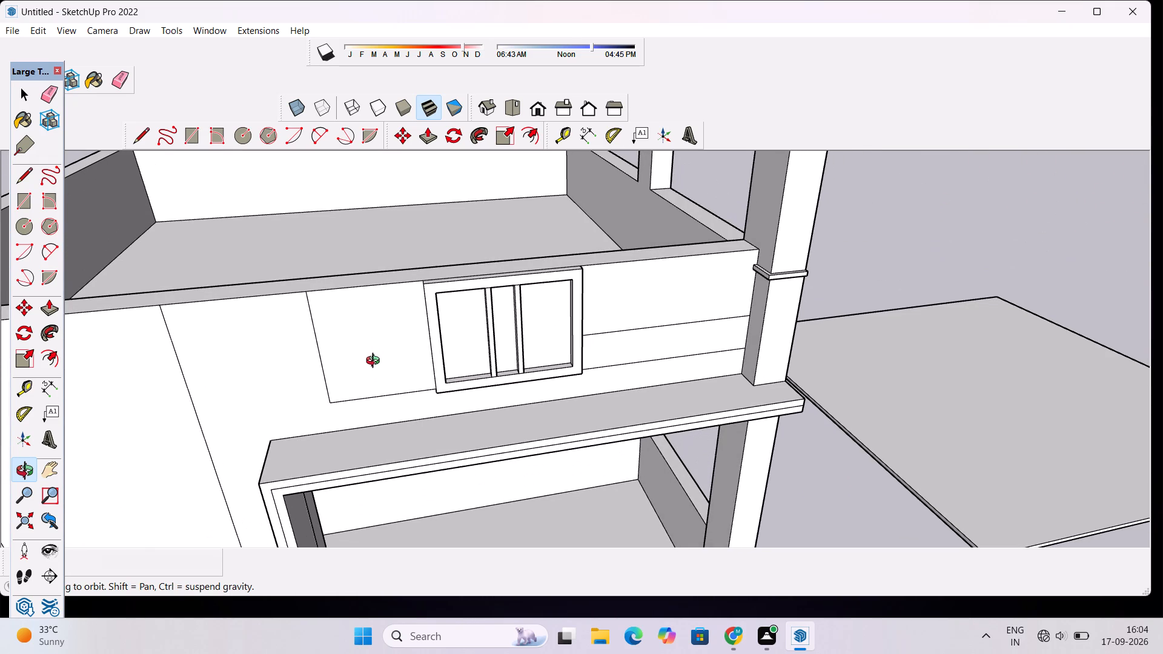
pyautogui.press('o')
pyautogui.press('p')
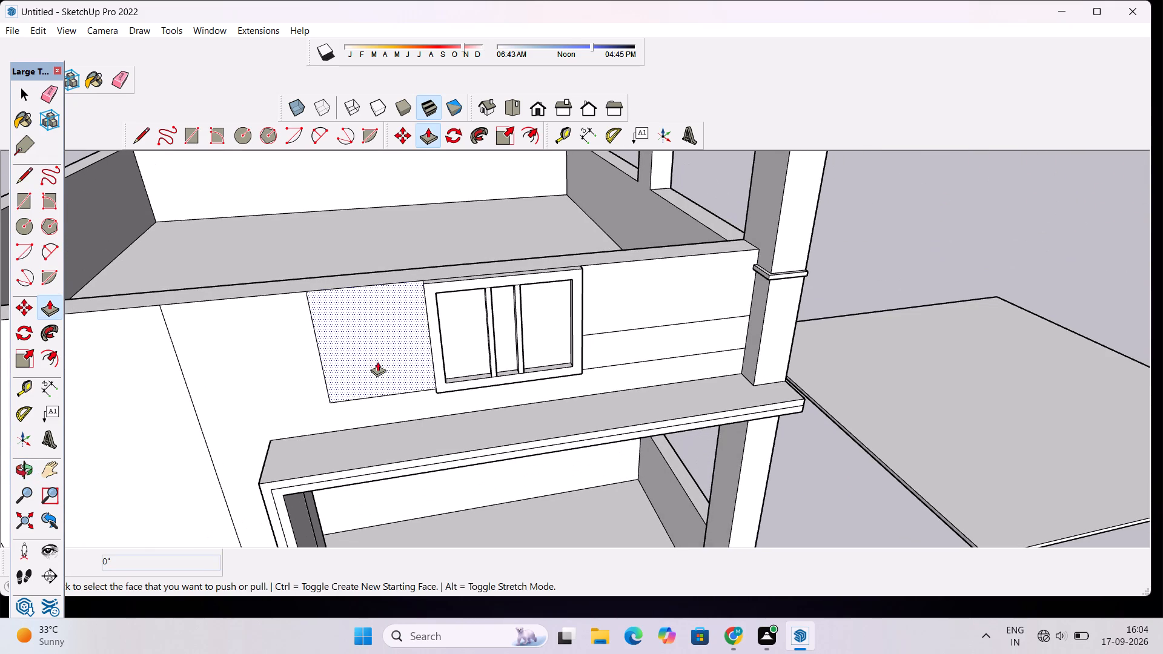
pyautogui.click(385, 348)
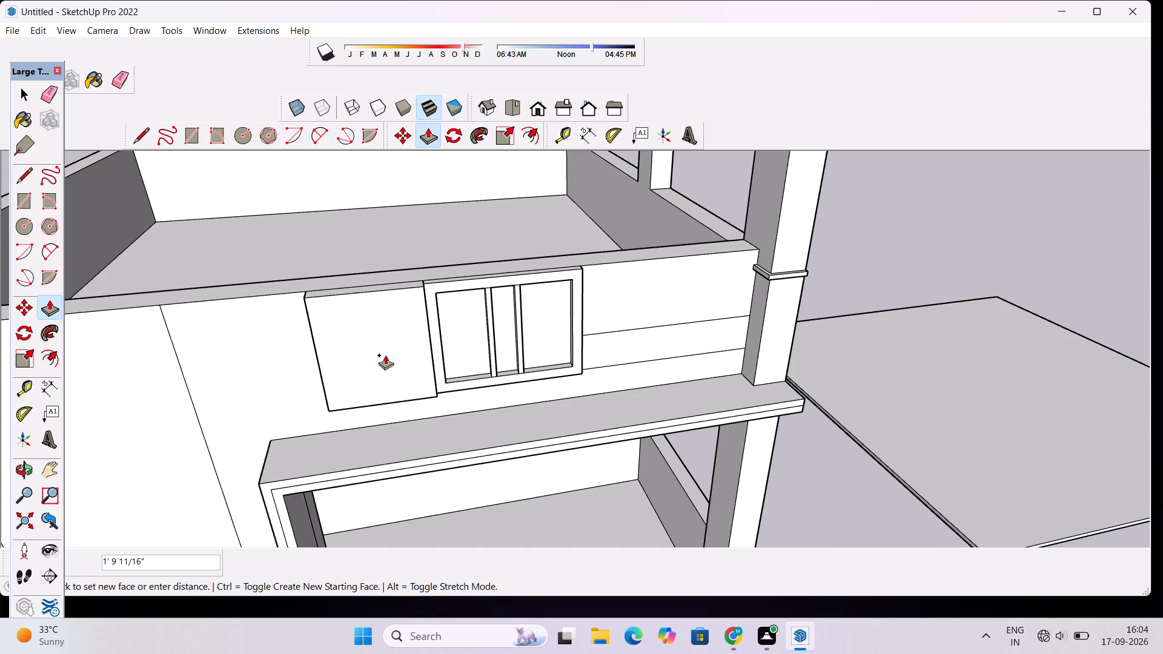
pyautogui.scroll(6, 385, 355)
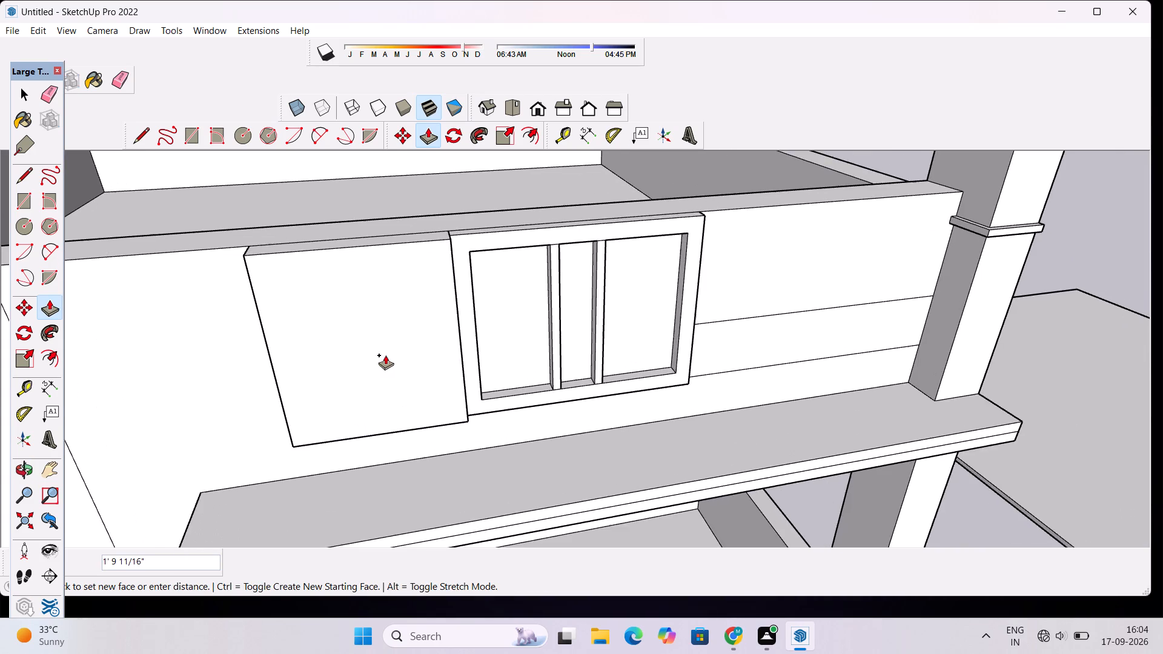
pyautogui.scroll(1, 385, 355)
pyautogui.scroll(6, 466, 203)
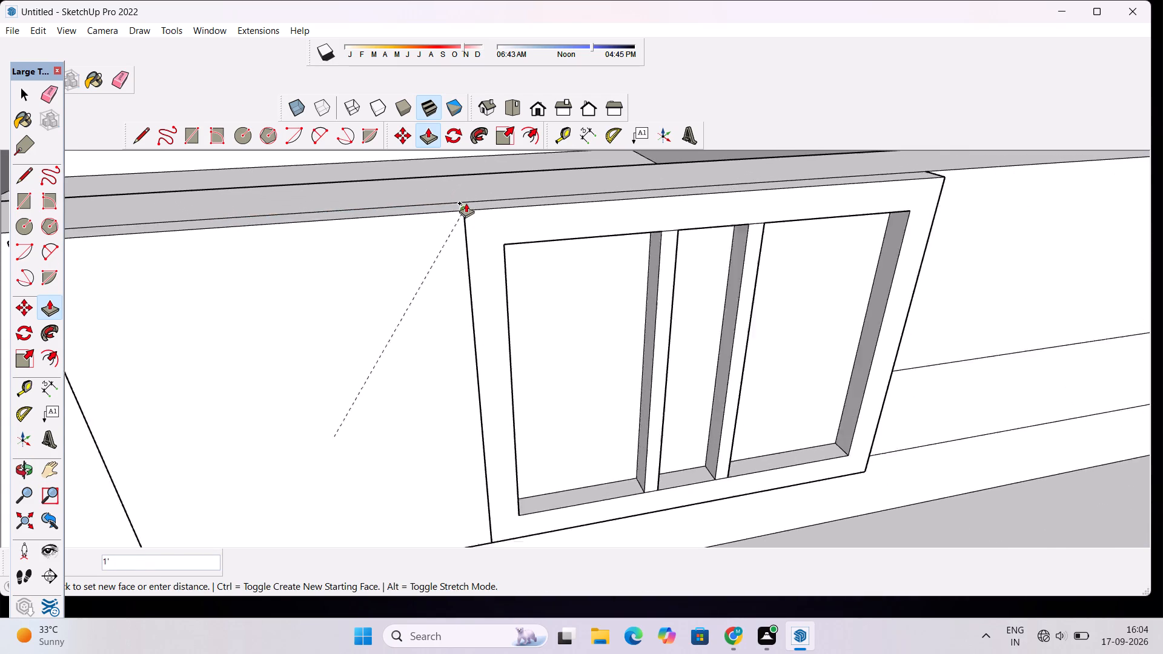
pyautogui.scroll(9, 466, 203)
pyautogui.click(460, 213)
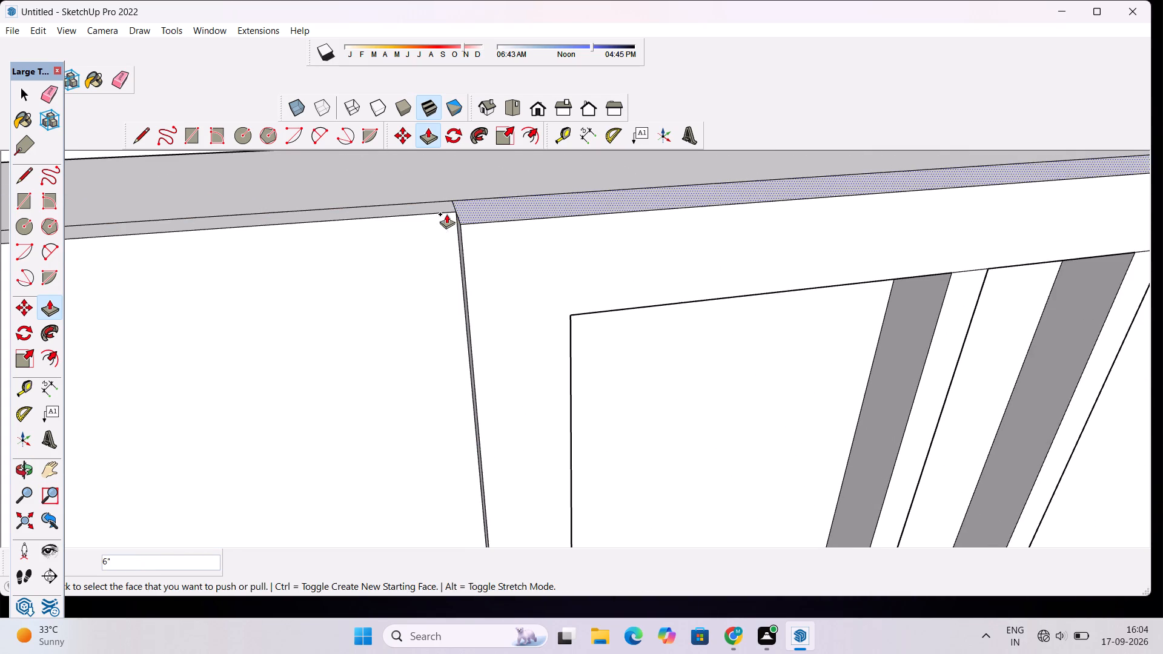
# Place a guide 9" below the top edge on the raised panel's front face.
pyautogui.scroll(-17, 393, 237)
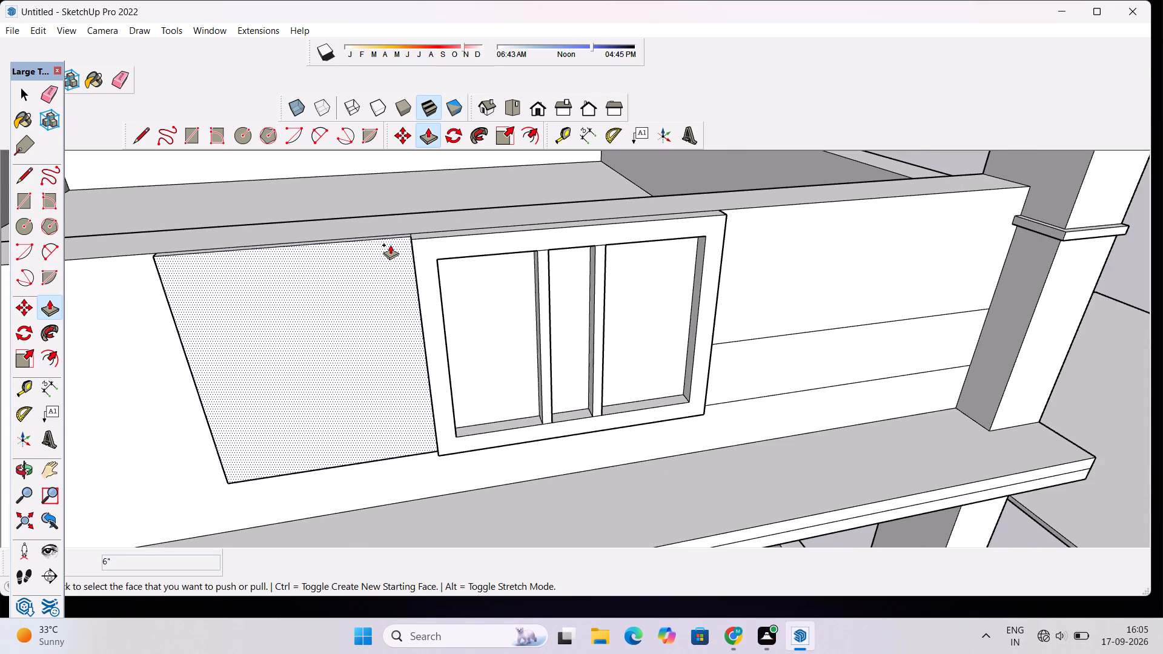
pyautogui.press('o')
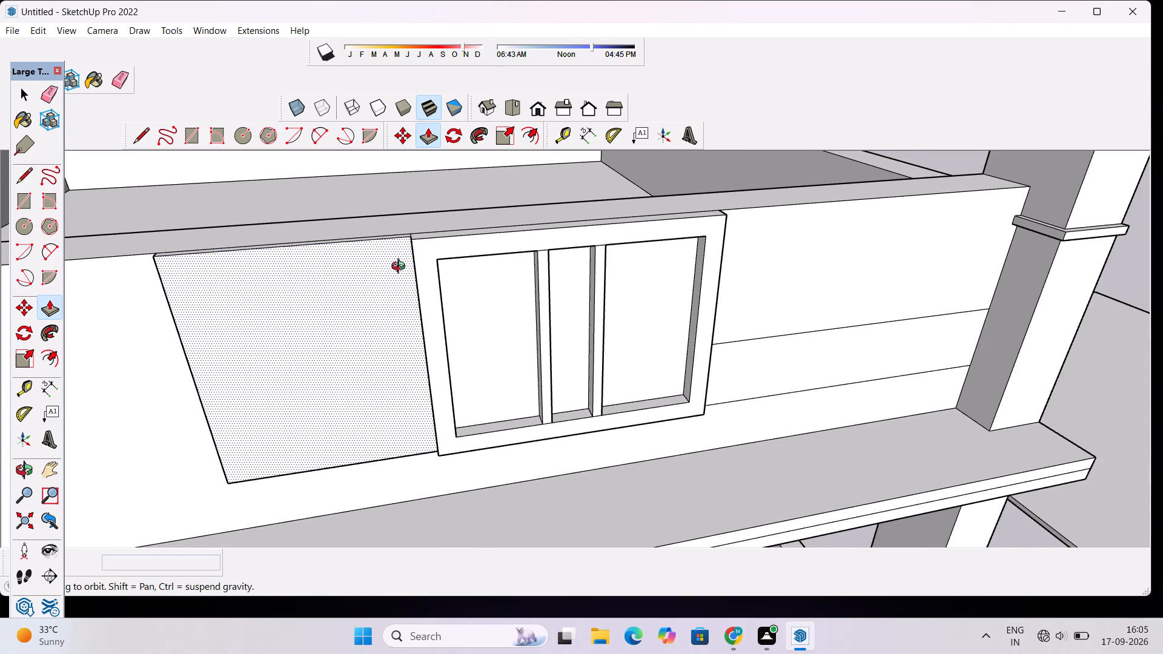
pyautogui.moveTo(403, 272); pyautogui.dragTo(348, 249)
pyautogui.keyDown('shift'); pyautogui.moveTo(339, 252); pyautogui.dragTo(448, 249); pyautogui.keyUp('shift')
pyautogui.scroll(4, 448, 249)
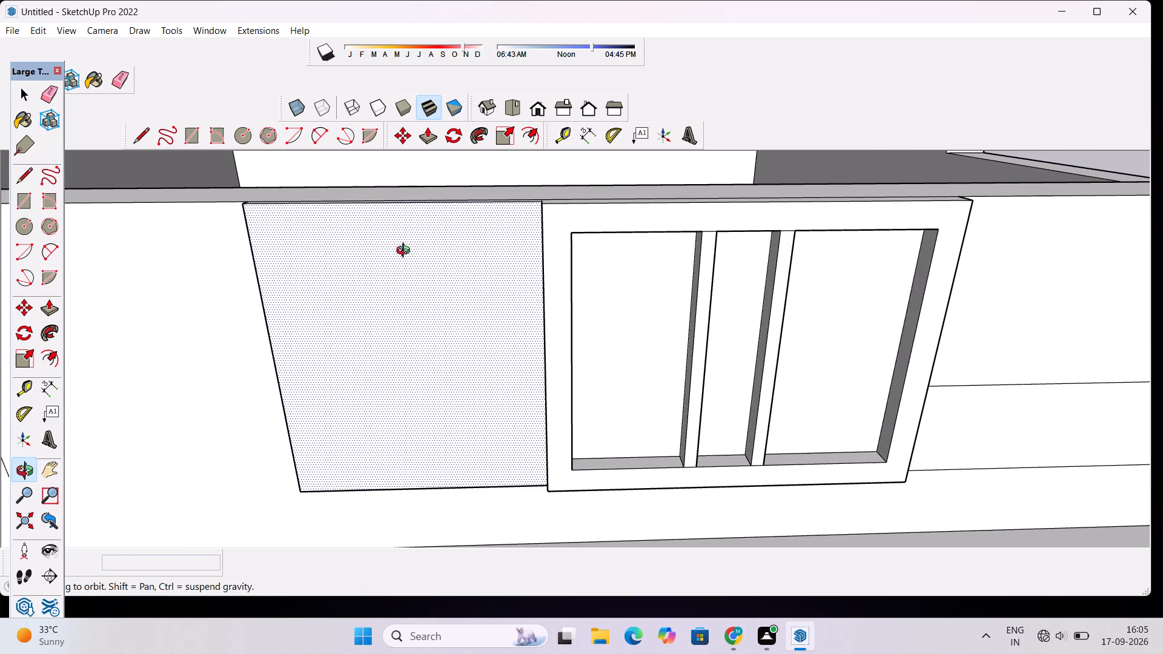
pyautogui.scroll(2, 408, 248)
pyautogui.keyDown('shift'); pyautogui.moveTo(409, 243); pyautogui.dragTo(402, 255); pyautogui.keyUp('shift')
pyautogui.scroll(1, 400, 256)
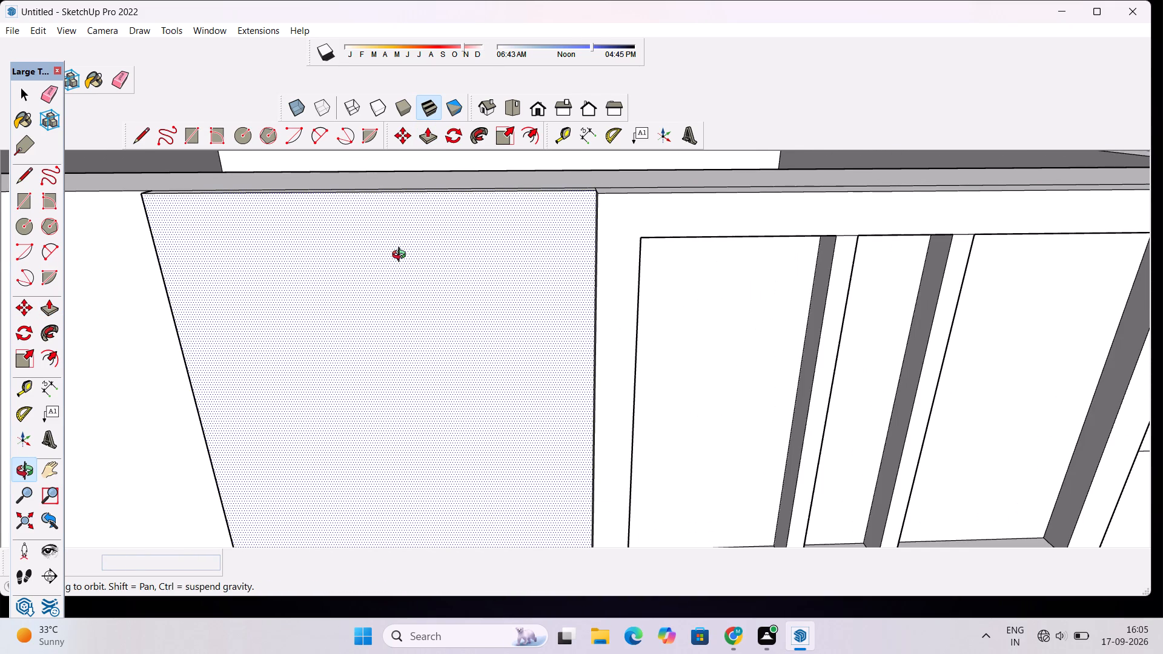
pyautogui.press('t')
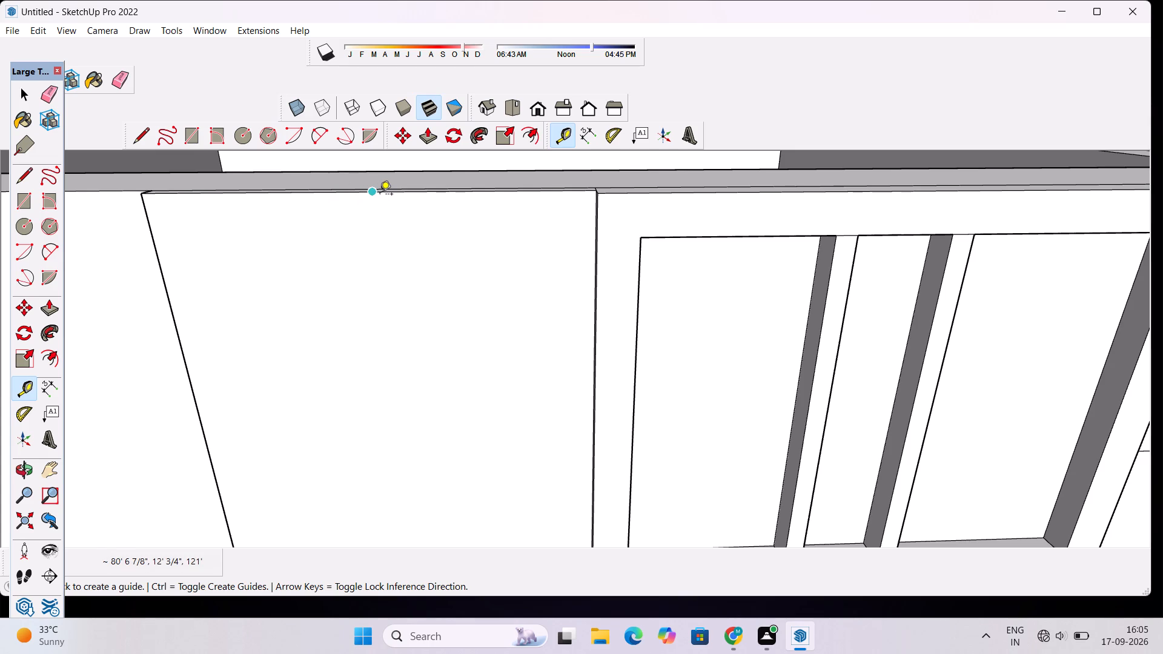
pyautogui.click(380, 195)
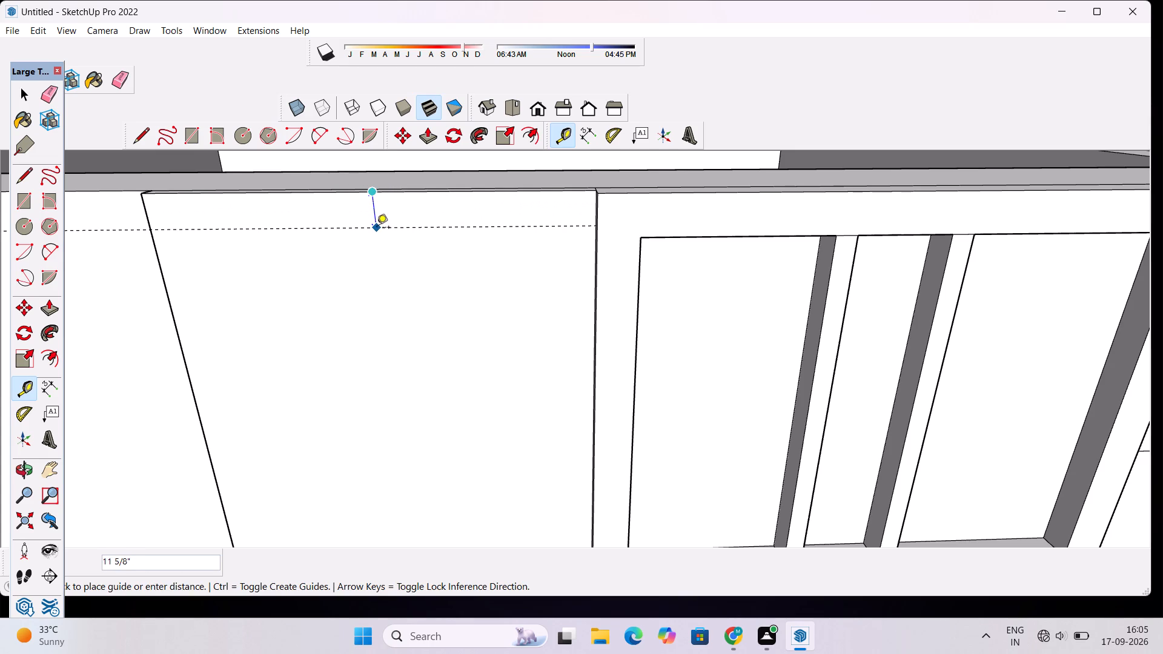
pyautogui.write('9"')
pyautogui.press('Return')
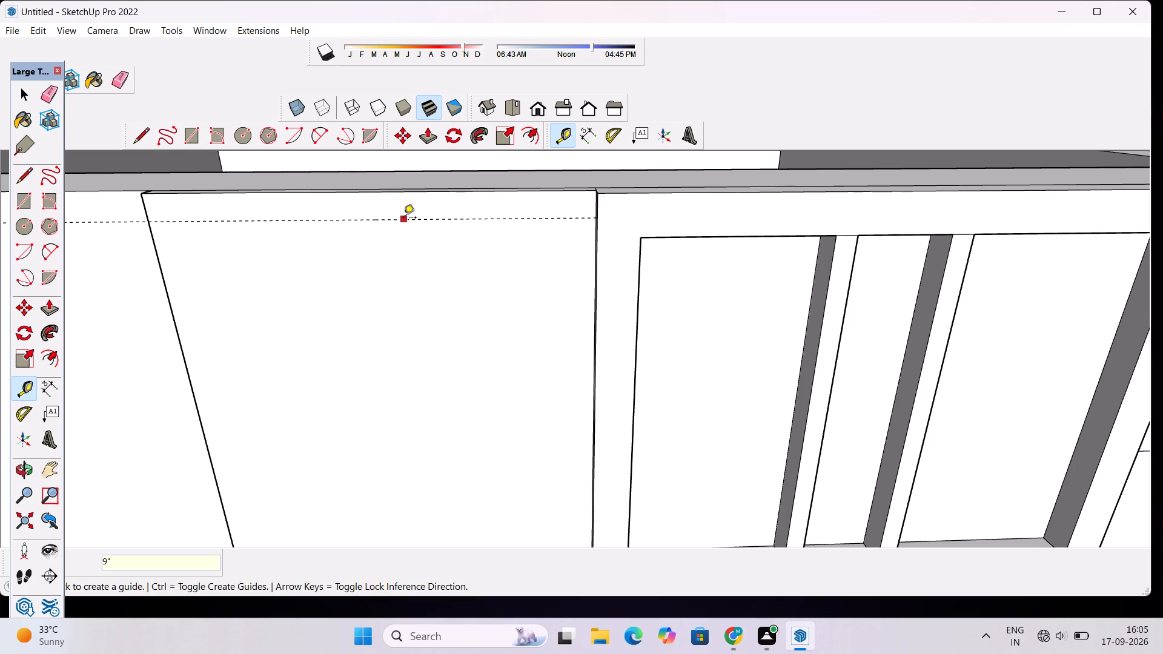
# Place a guide 9" below the top edge on the raised panel's narrow side face.
pyautogui.press('o')
pyautogui.scroll(-7, 405, 219)
pyautogui.moveTo(265, 268); pyautogui.dragTo(514, 241)
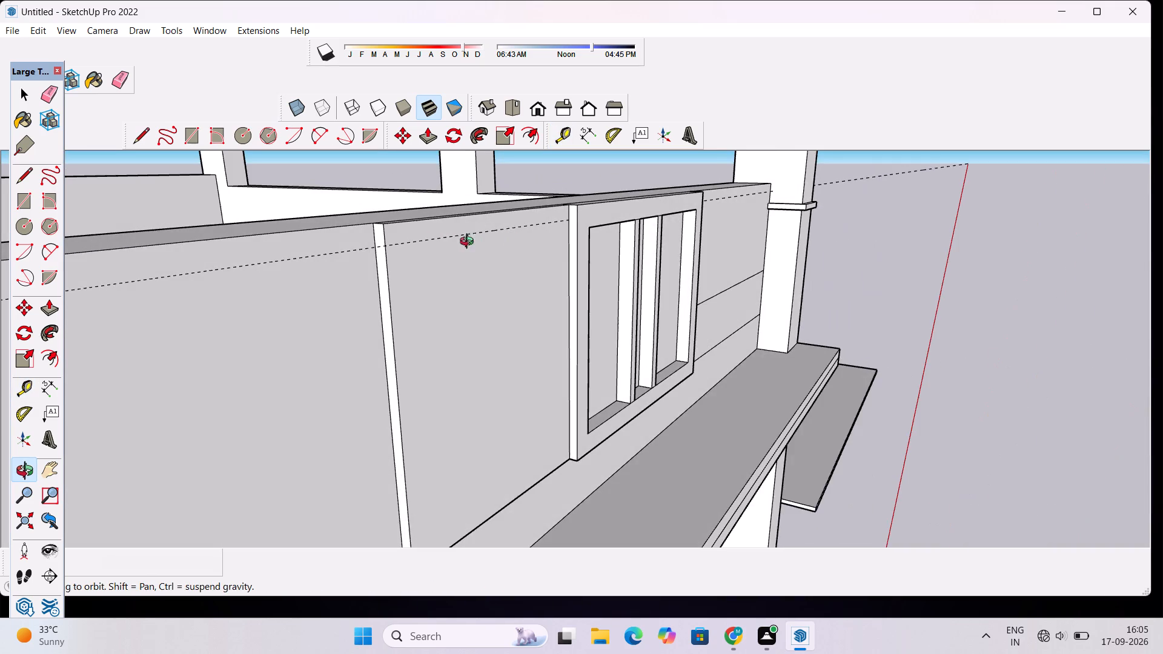
pyautogui.scroll(8, 375, 238)
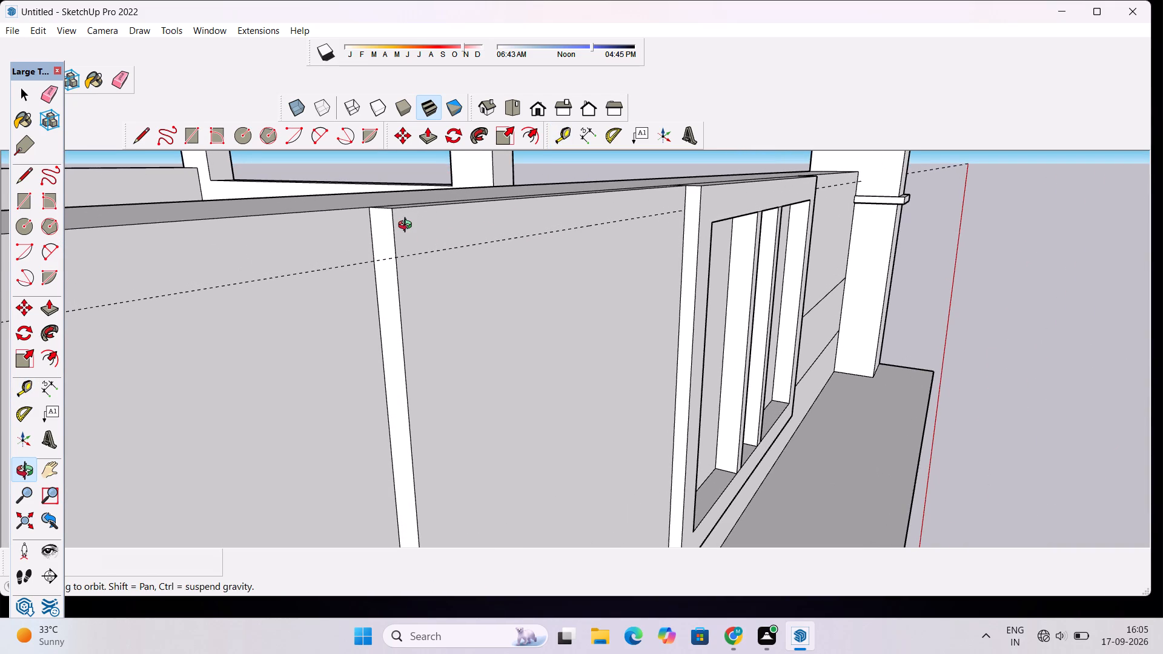
pyautogui.press('t')
pyautogui.scroll(3, 386, 223)
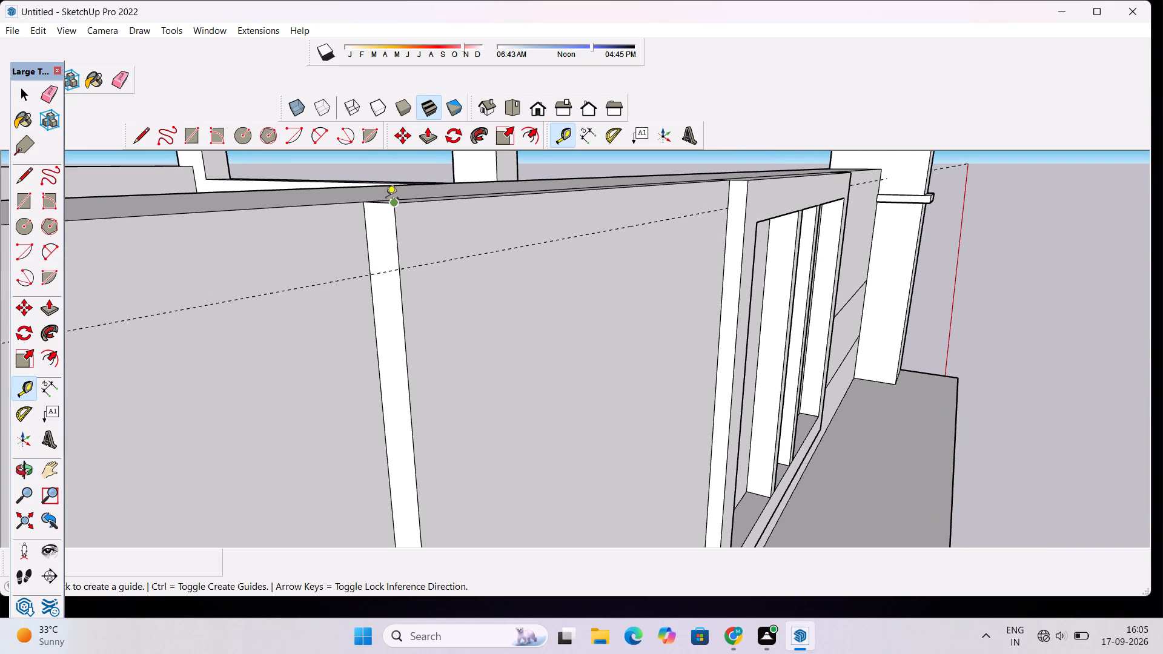
pyautogui.click(381, 201)
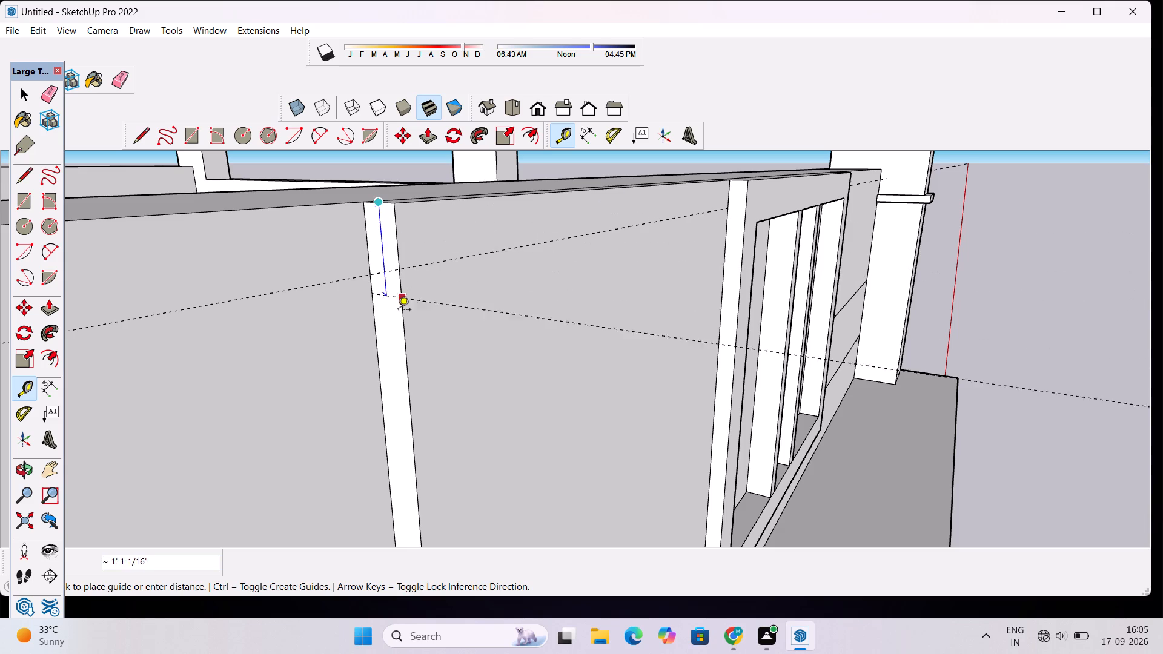
pyautogui.write('9"')
pyautogui.press('Return')
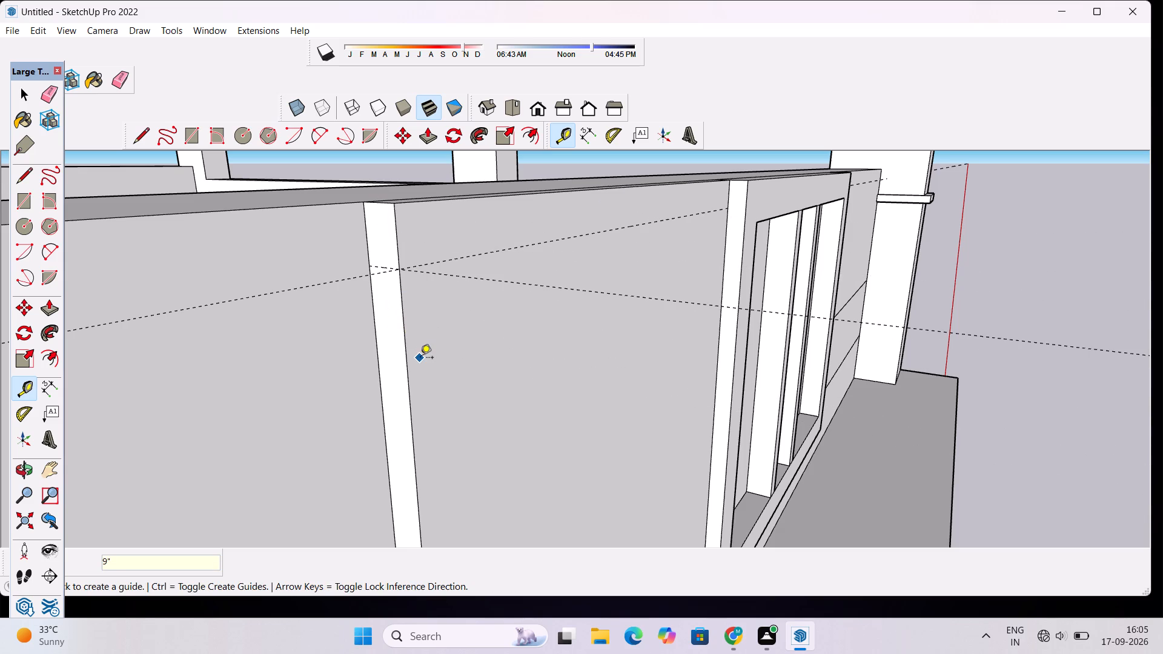
# Draw lines along the two guides across the raised panel's narrow side face (6") and its front face (12' 1 3/4").
pyautogui.press('l')
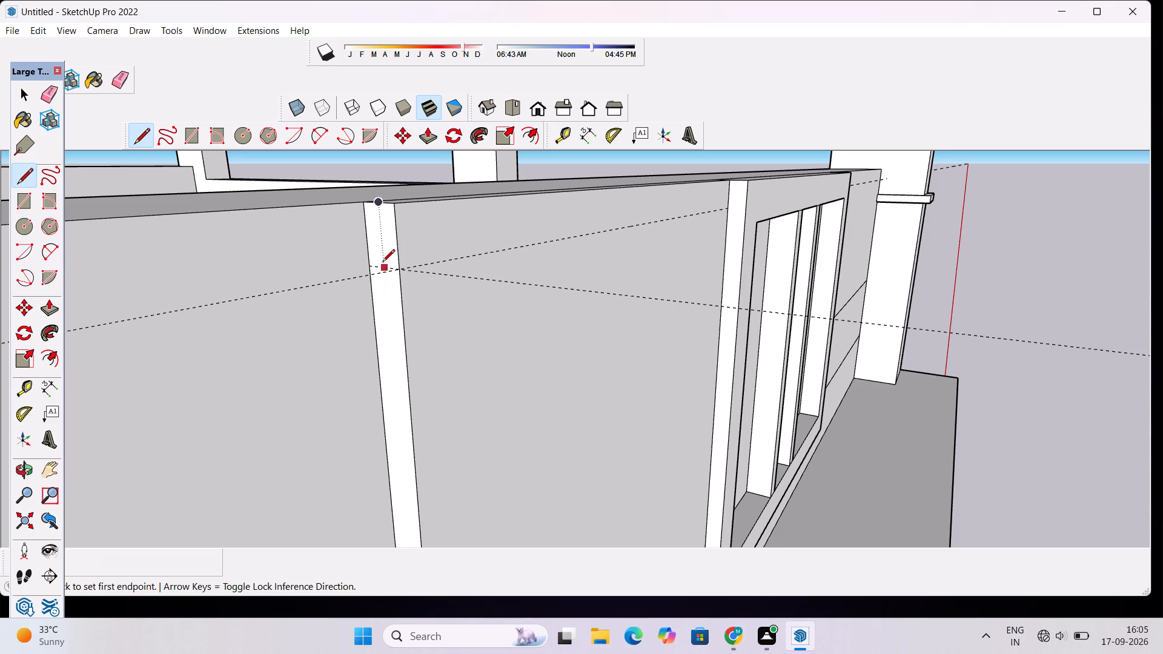
pyautogui.scroll(1, 382, 263)
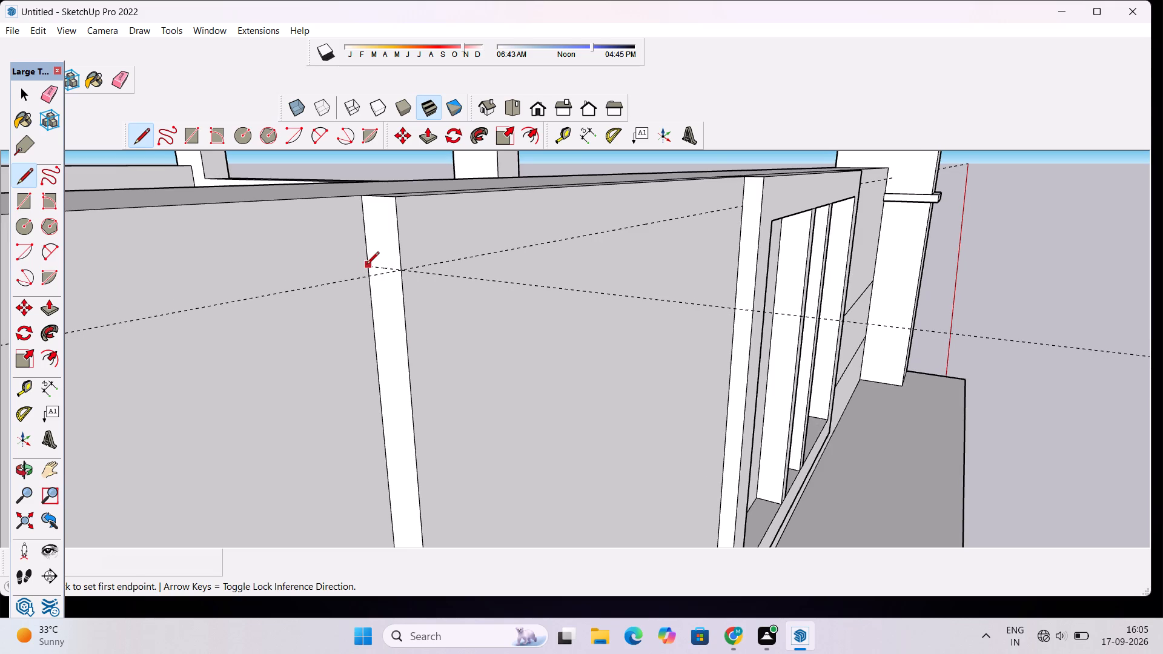
pyautogui.click(371, 266)
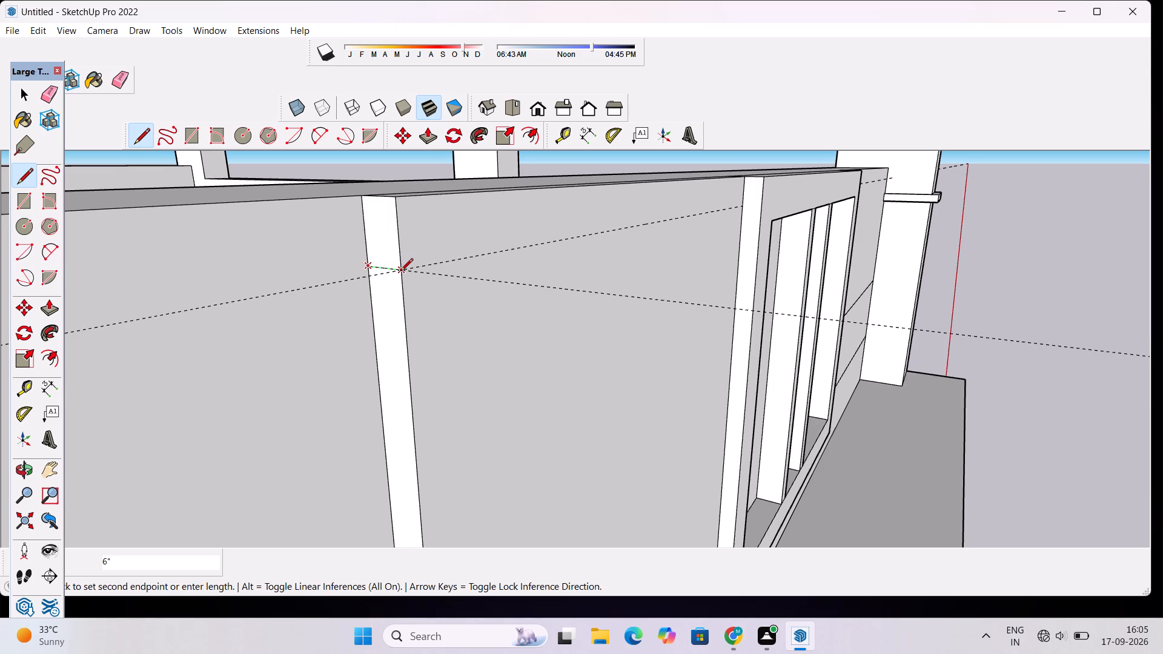
pyautogui.click(400, 272)
pyautogui.click(400, 272)
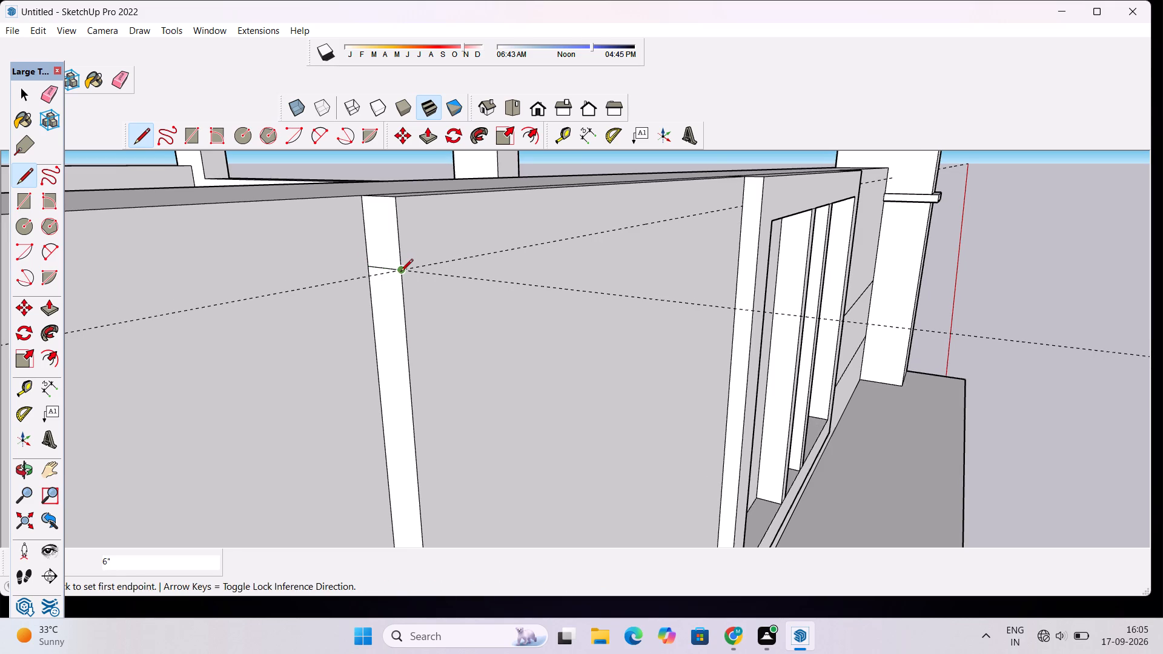
pyautogui.click(743, 206)
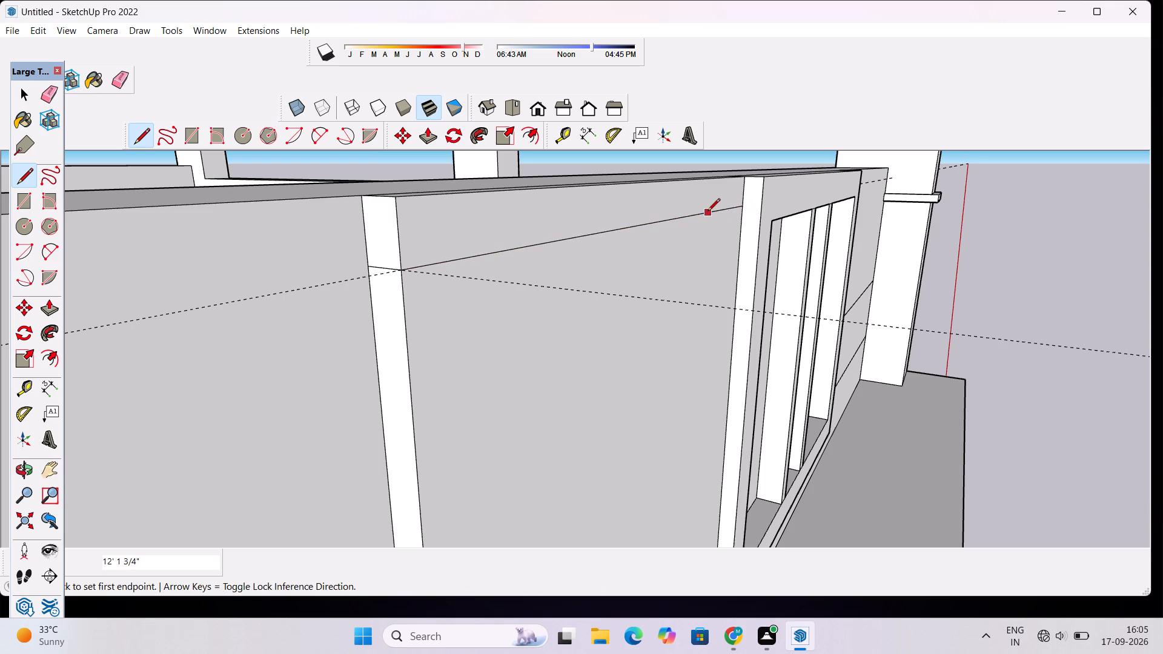
pyautogui.press('space')
# Erase the construction guides crossing the raised parapet panel.
pyautogui.scroll(-14, 651, 211)
pyautogui.press('e')
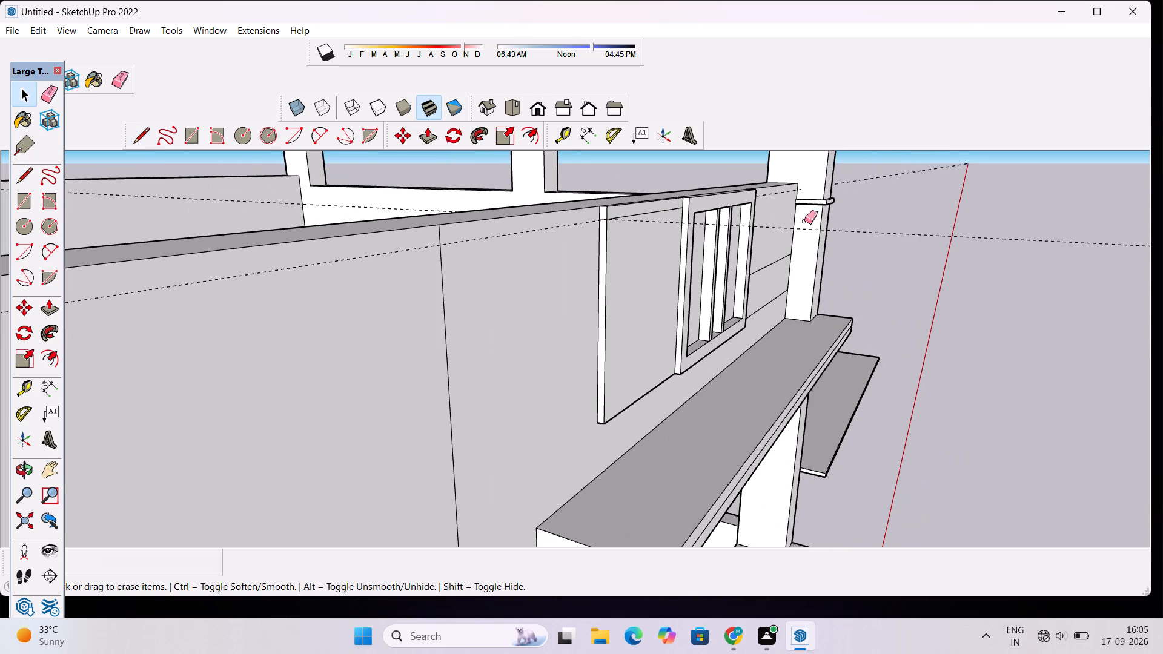
pyautogui.moveTo(885, 163); pyautogui.dragTo(845, 292)
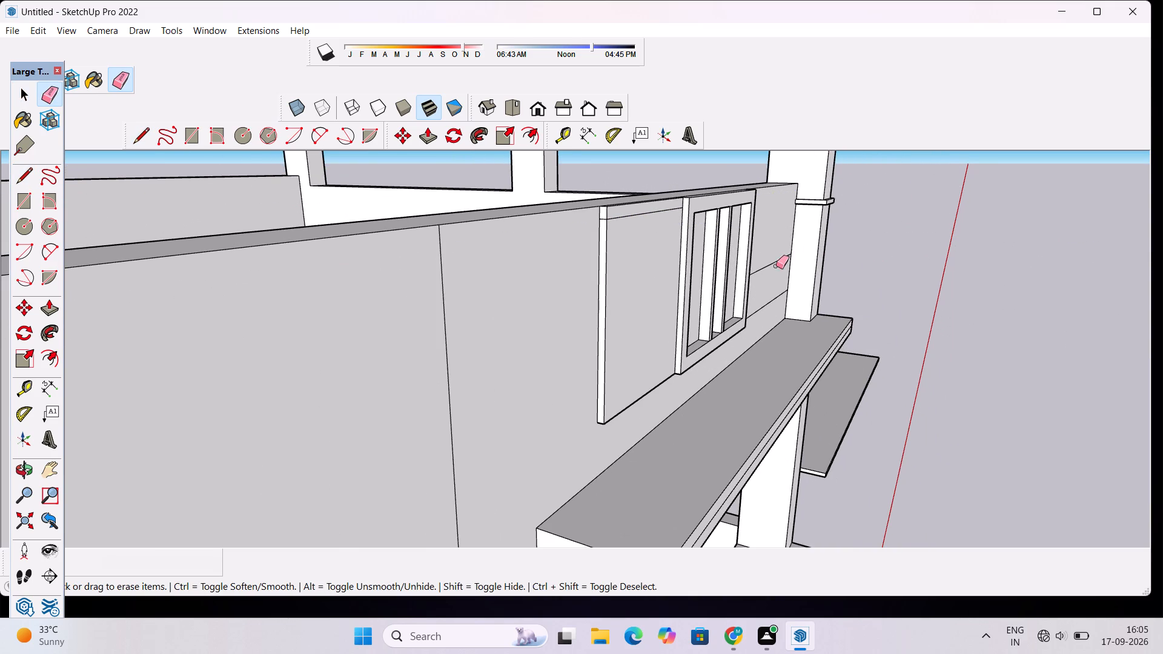
# Pull the top strip on the raised panel's front face out 6".
pyautogui.scroll(5, 647, 198)
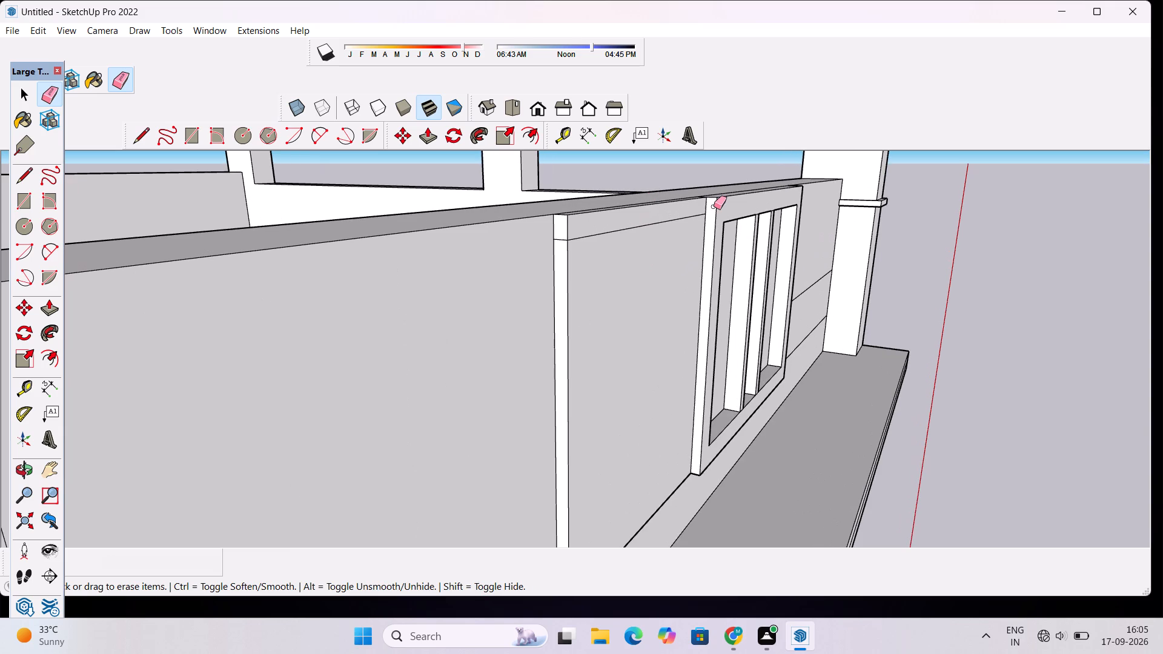
pyautogui.scroll(9, 694, 203)
pyautogui.press('p')
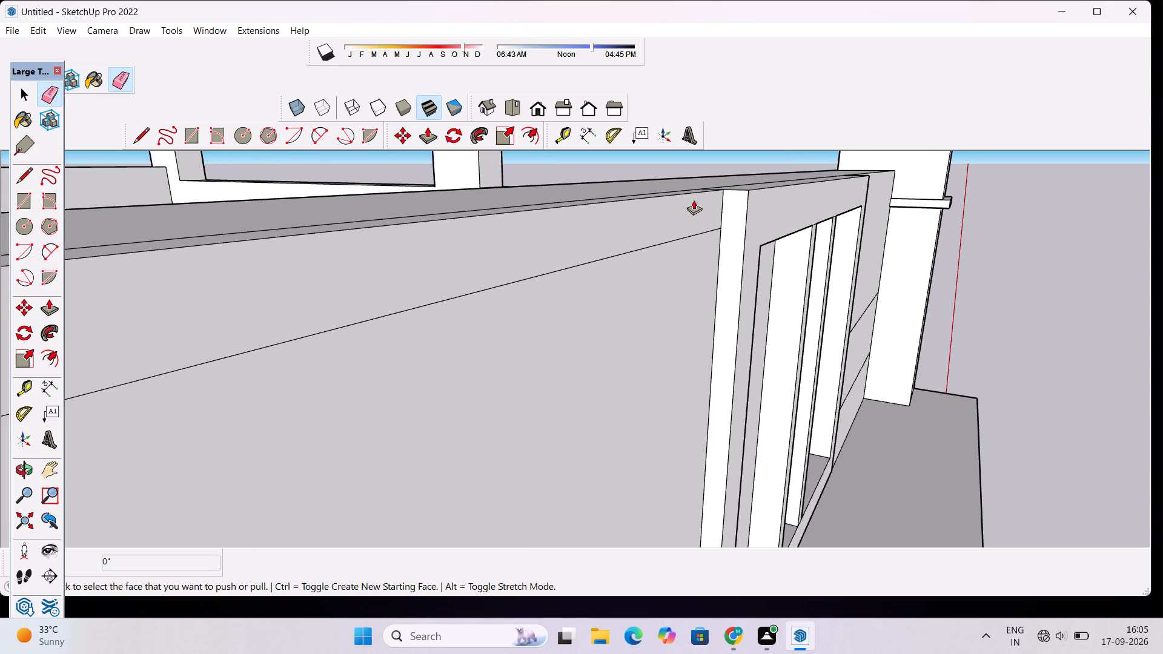
pyautogui.scroll(-7, 690, 205)
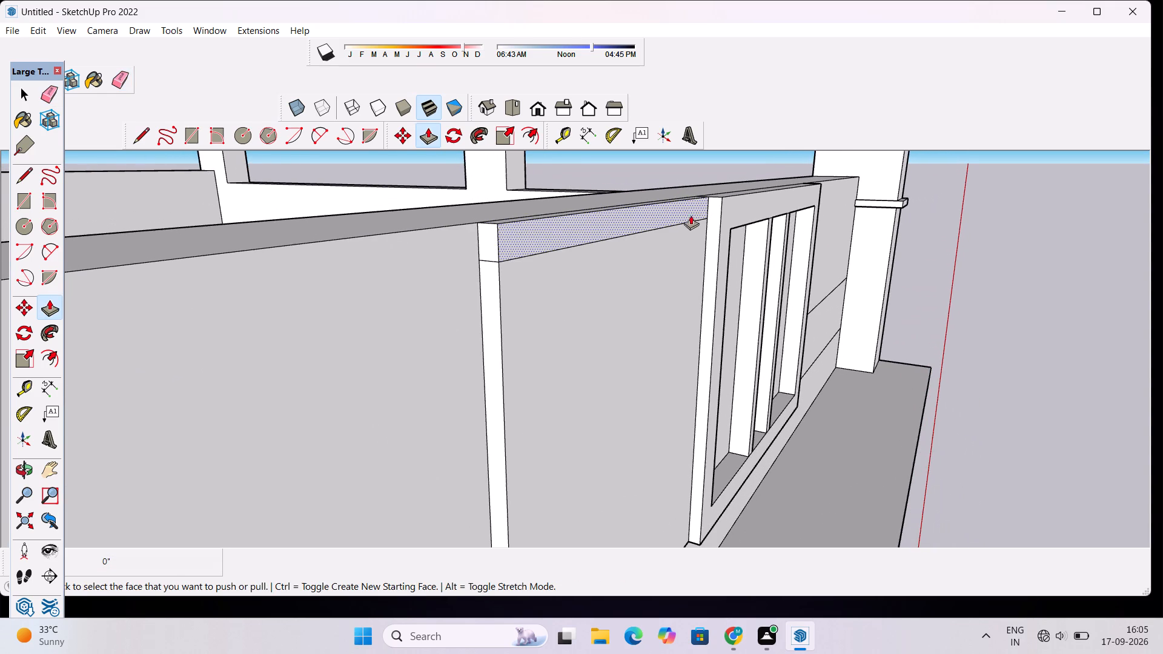
pyautogui.click(592, 227)
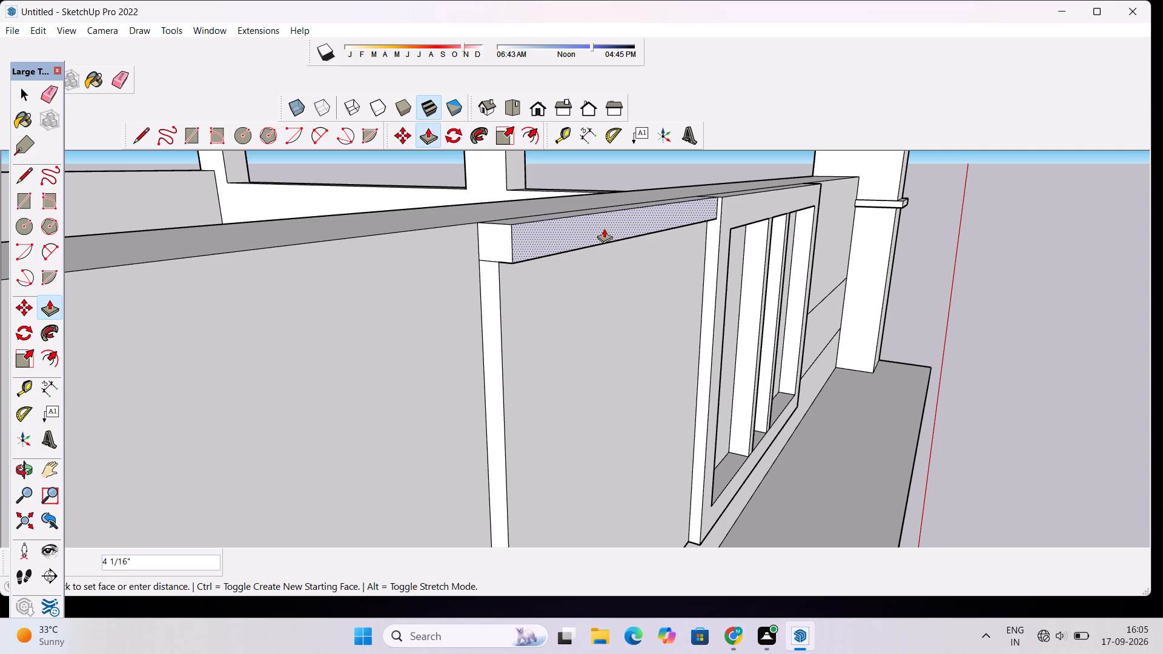
pyautogui.write('6"')
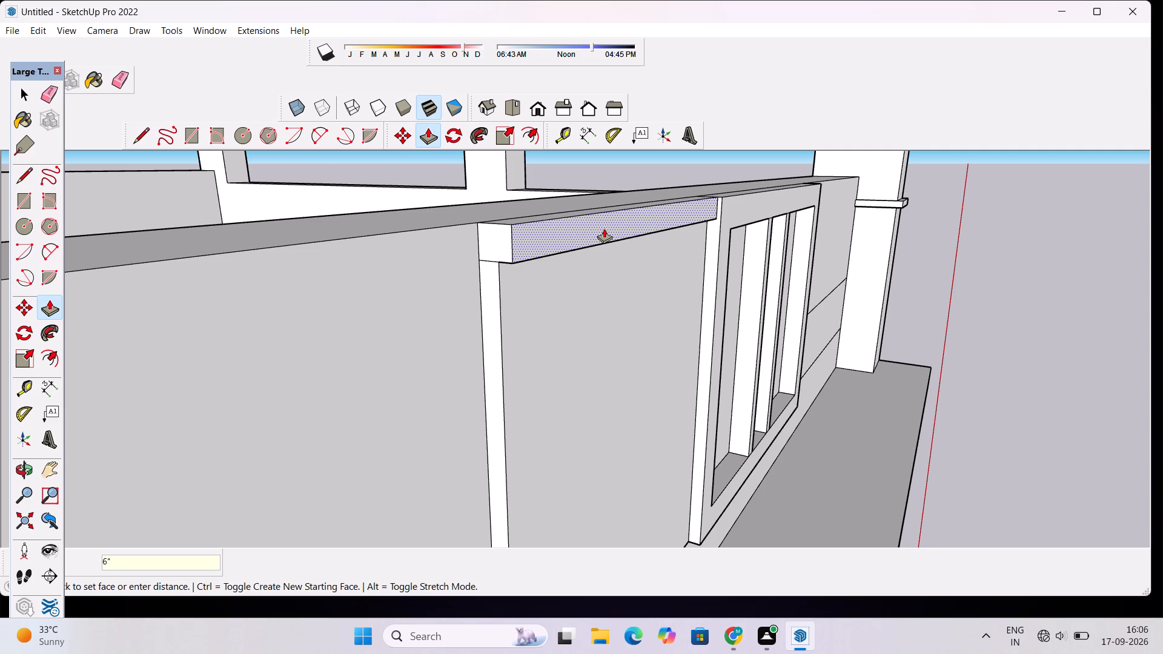
pyautogui.press('Return')
# Pull the projecting top strip's free end face, on the side away from the barred frame, out 4".
pyautogui.click(512, 243)
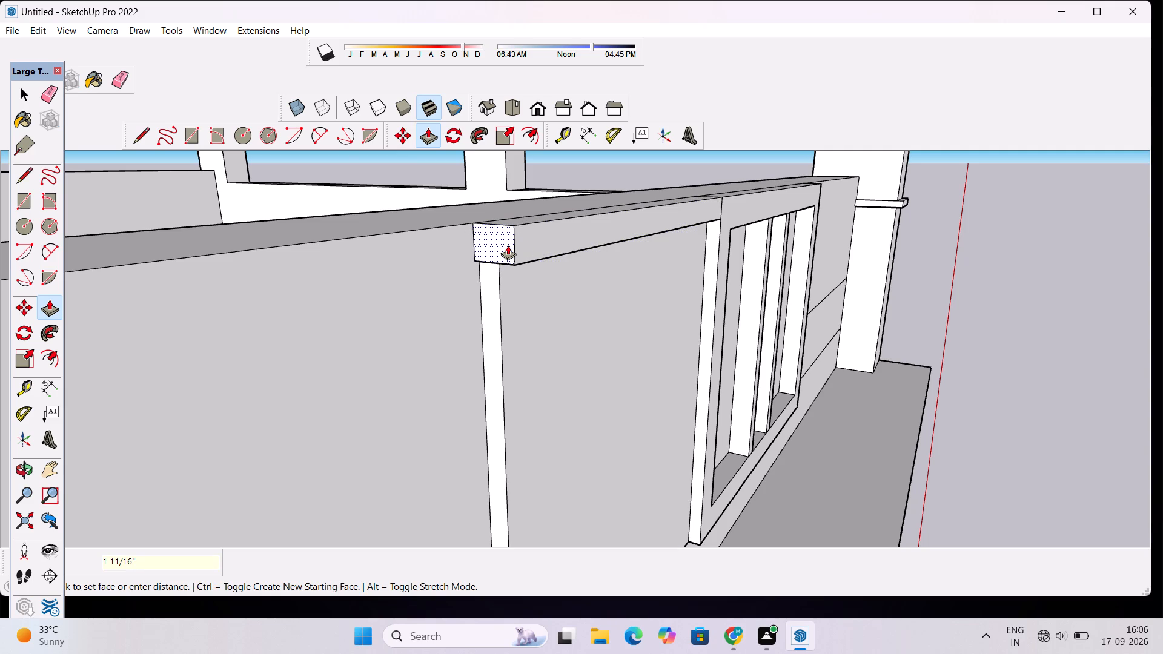
pyautogui.write('4"')
pyautogui.press('Return')
# Pull the barred frame's narrow top face upward so the frame stands above the parapet's top edge.
pyautogui.press('o')
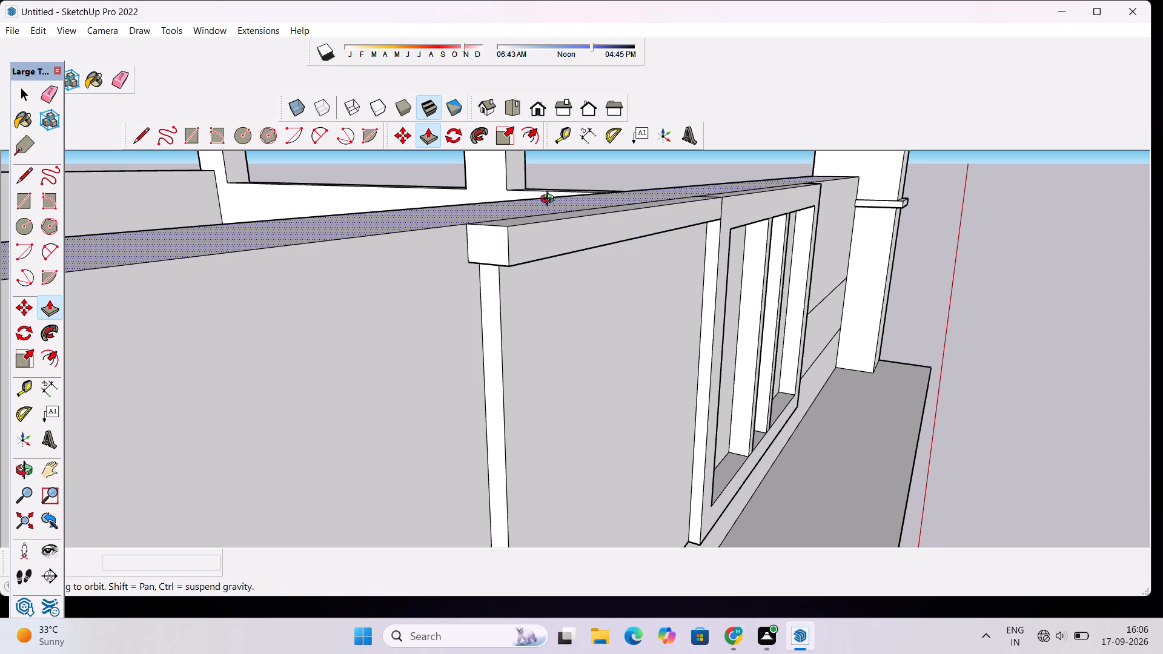
pyautogui.moveTo(672, 253); pyautogui.dragTo(505, 261)
pyautogui.scroll(-10, 500, 248)
pyautogui.moveTo(432, 323); pyautogui.dragTo(544, 269)
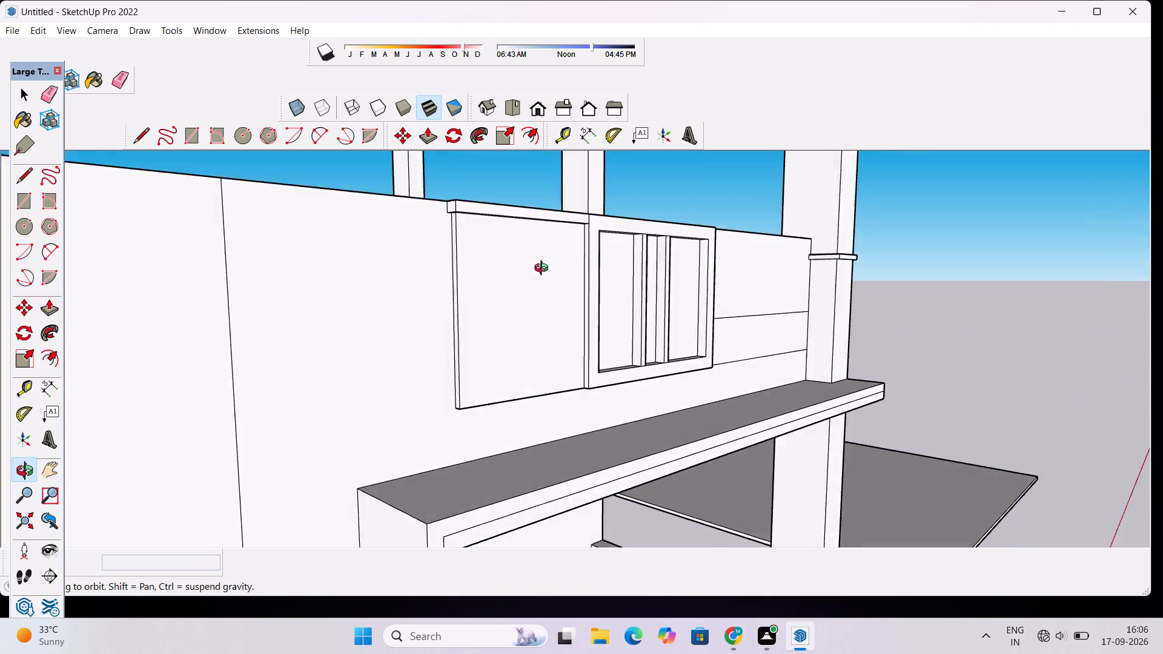
pyautogui.moveTo(544, 269); pyautogui.dragTo(577, 263)
pyautogui.scroll(3, 590, 249)
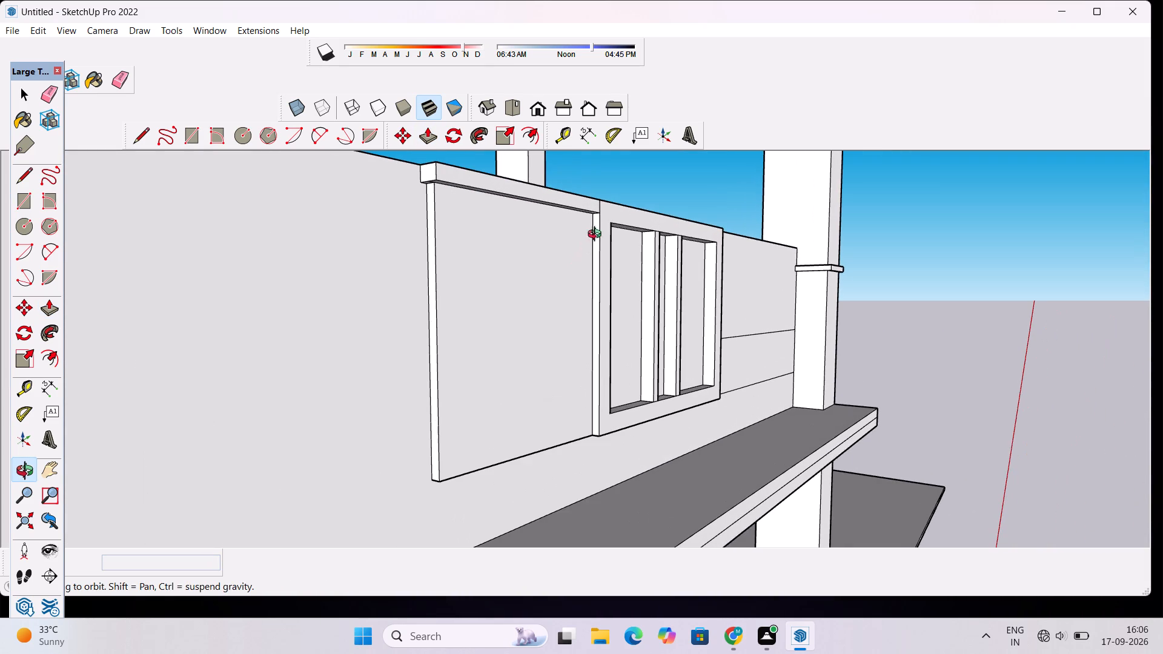
pyautogui.moveTo(610, 237); pyautogui.dragTo(621, 357)
pyautogui.scroll(2, 631, 314)
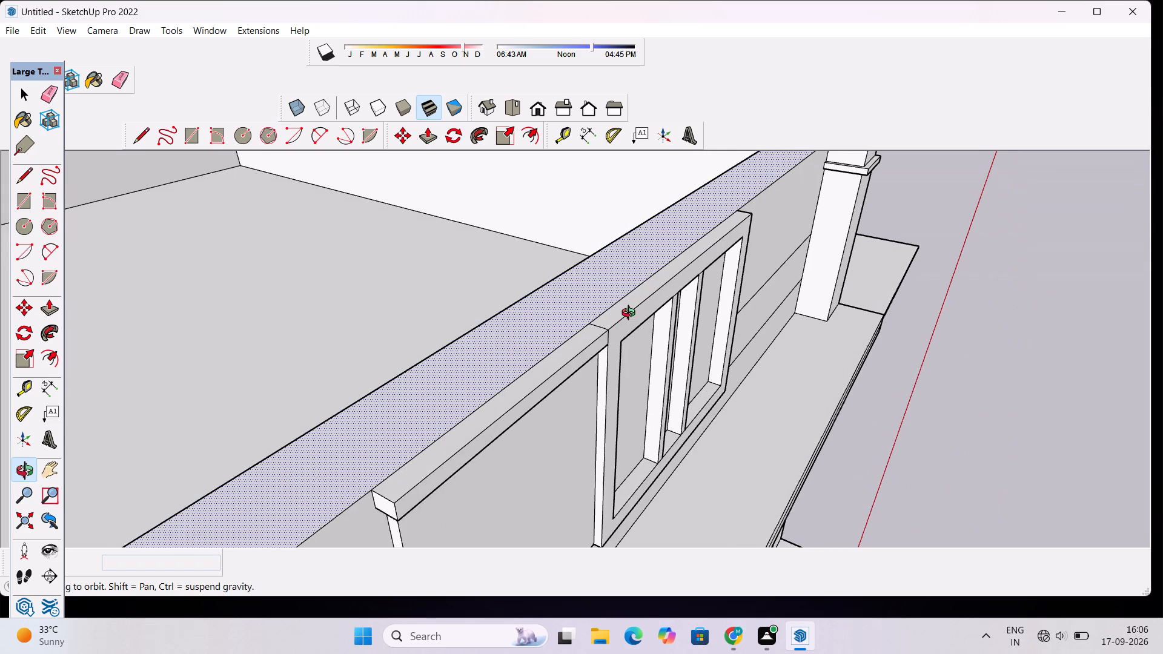
pyautogui.moveTo(633, 312); pyautogui.dragTo(516, 340)
pyautogui.scroll(3, 517, 334)
pyautogui.keyDown('shift'); pyautogui.moveTo(552, 326); pyautogui.dragTo(472, 328); pyautogui.keyUp('shift')
pyautogui.scroll(1, 472, 328)
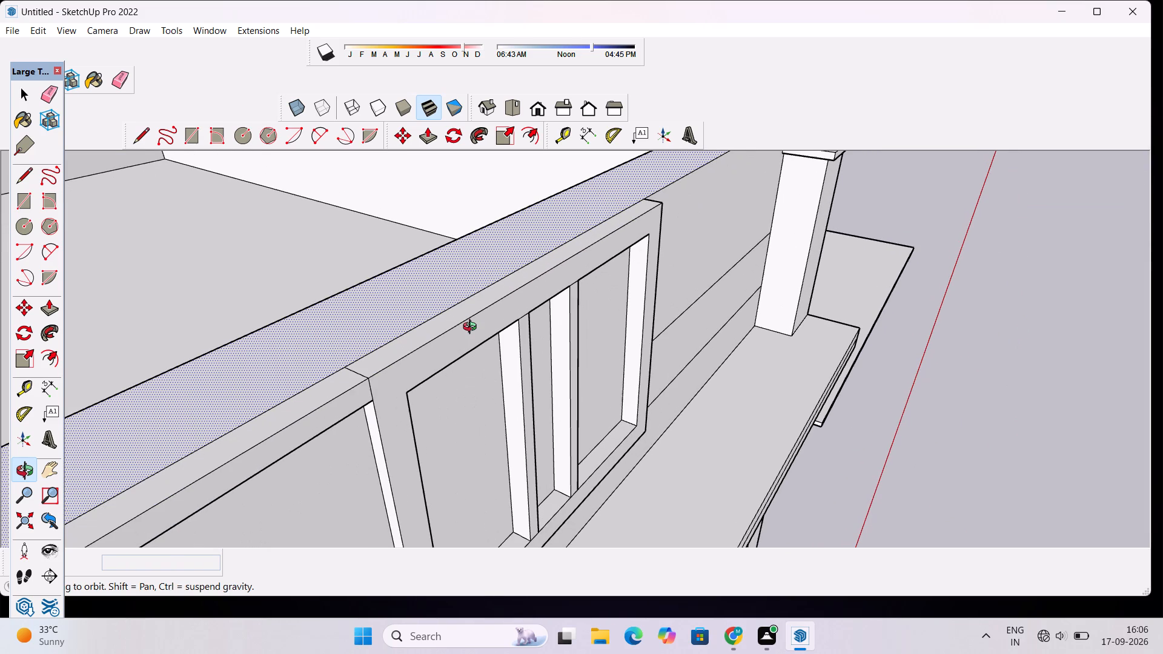
pyautogui.press('p')
pyautogui.click(480, 300)
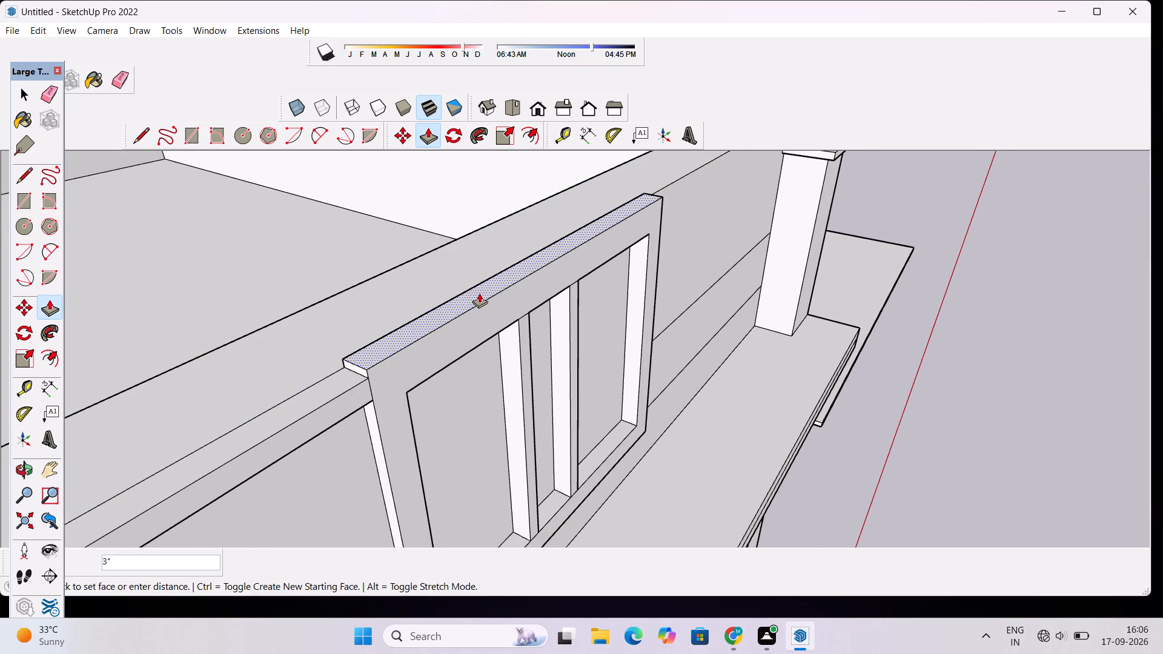
pyautogui.scroll(-3, 479, 293)
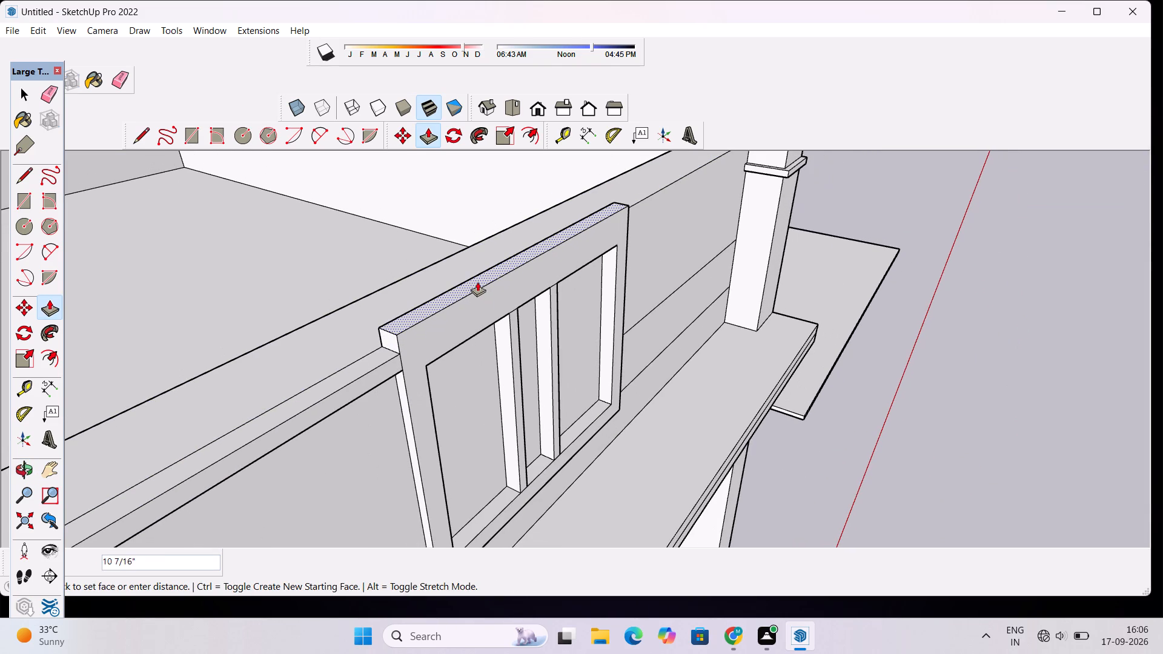
pyautogui.click(477, 287)
# Examine the barred frame and the divided parapet section between it and the corner pillar.
pyautogui.press('o')
pyautogui.moveTo(527, 316); pyautogui.dragTo(470, 310)
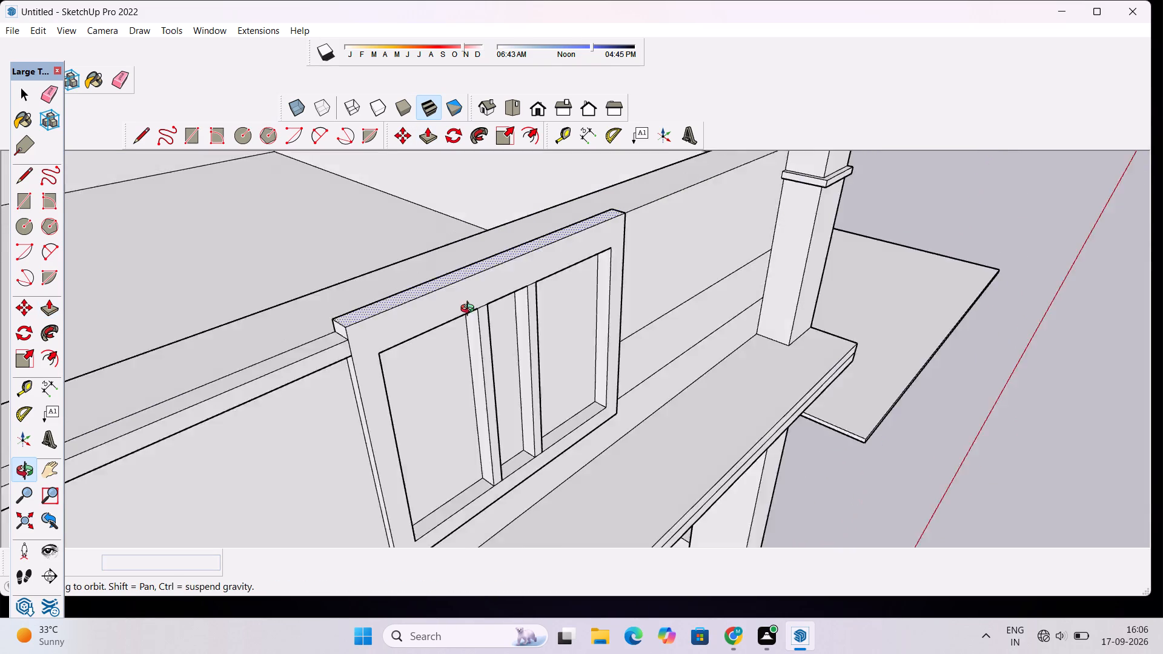
pyautogui.moveTo(470, 310); pyautogui.dragTo(426, 279)
pyautogui.scroll(-3, 417, 263)
pyautogui.moveTo(543, 295); pyautogui.dragTo(413, 281)
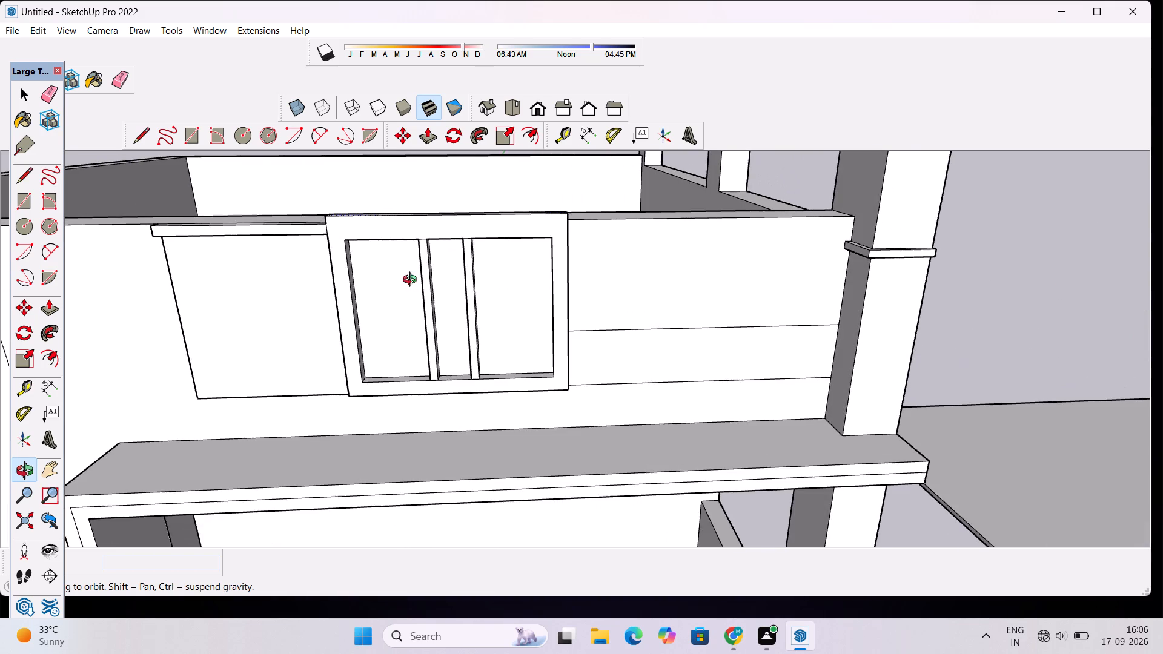
pyautogui.keyDown('shift'); pyautogui.moveTo(562, 303); pyautogui.dragTo(384, 305); pyautogui.keyUp('shift')
pyautogui.scroll(3, 572, 361)
pyautogui.keyDown('shift'); pyautogui.moveTo(580, 354); pyautogui.dragTo(537, 354); pyautogui.keyUp('shift')
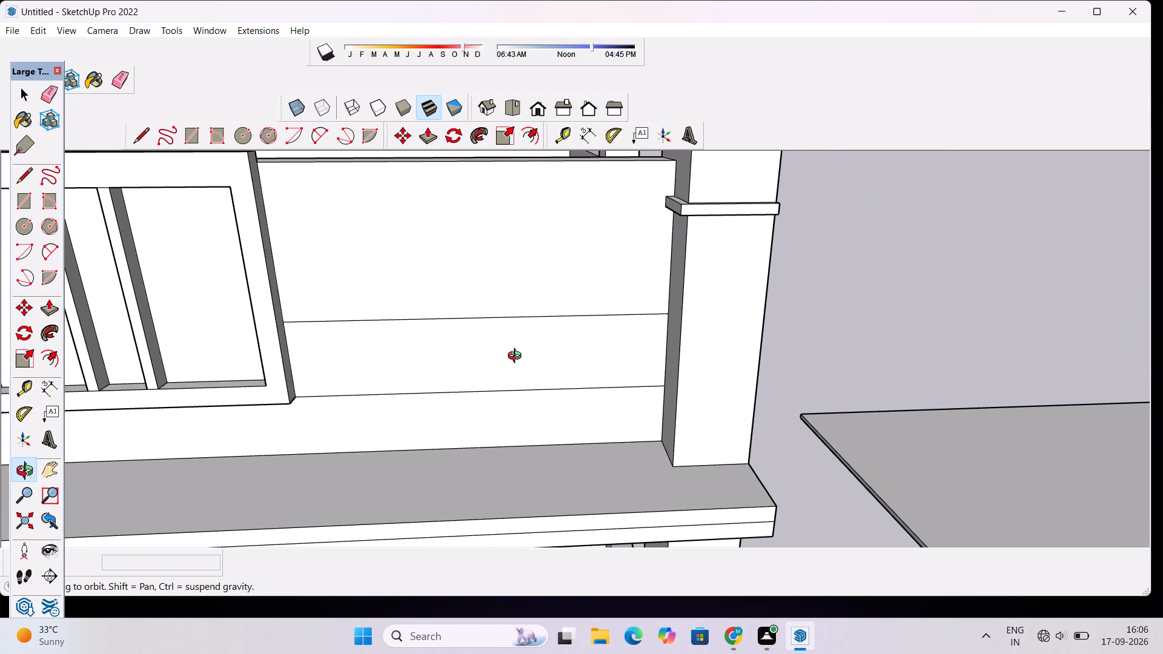
pyautogui.scroll(2, 522, 348)
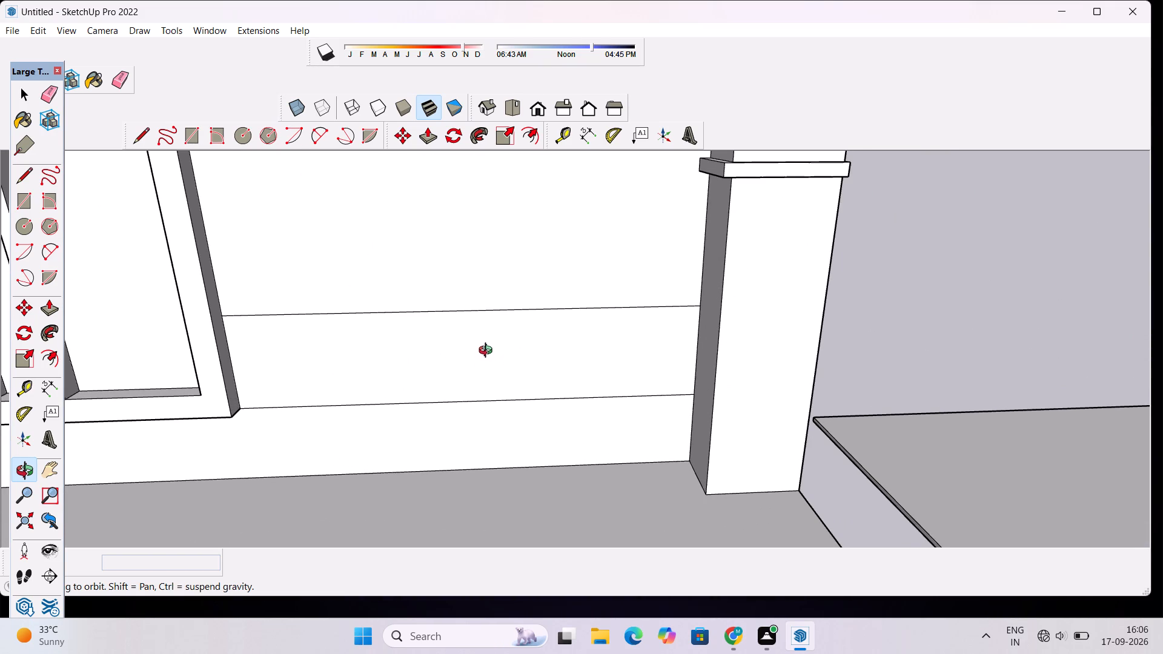
pyautogui.scroll(-9, 480, 371)
pyautogui.moveTo(424, 406); pyautogui.dragTo(429, 354)
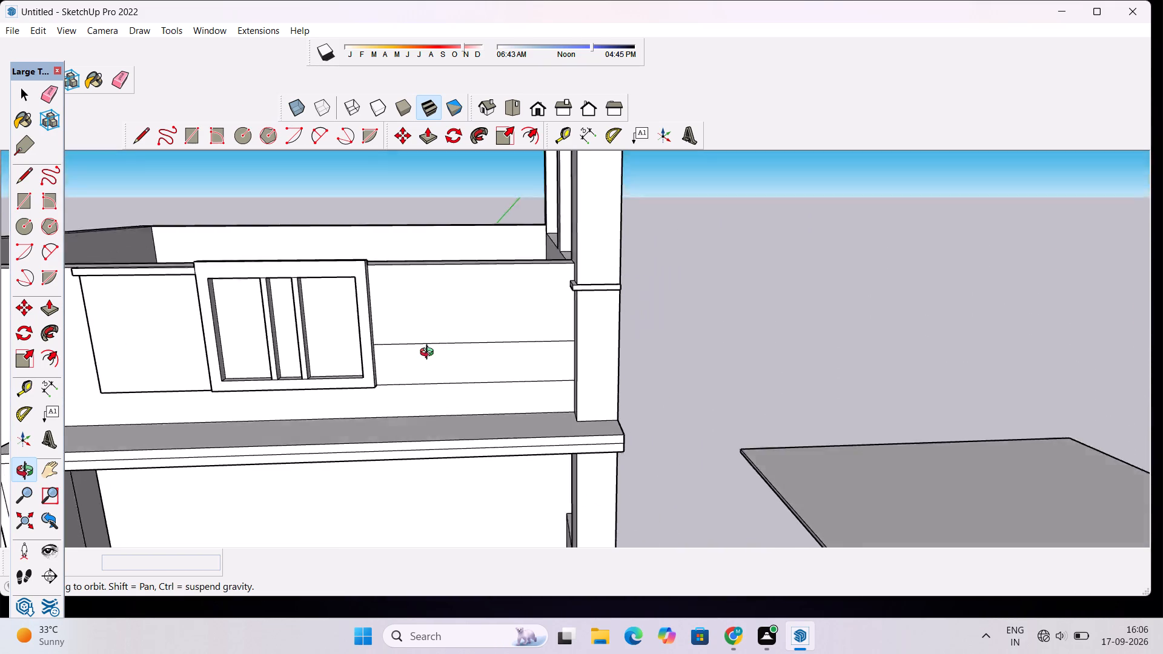
pyautogui.moveTo(429, 354); pyautogui.dragTo(431, 352)
pyautogui.scroll(-2, 431, 351)
pyautogui.keyDown('shift'); pyautogui.moveTo(400, 365); pyautogui.dragTo(467, 354); pyautogui.keyUp('shift')
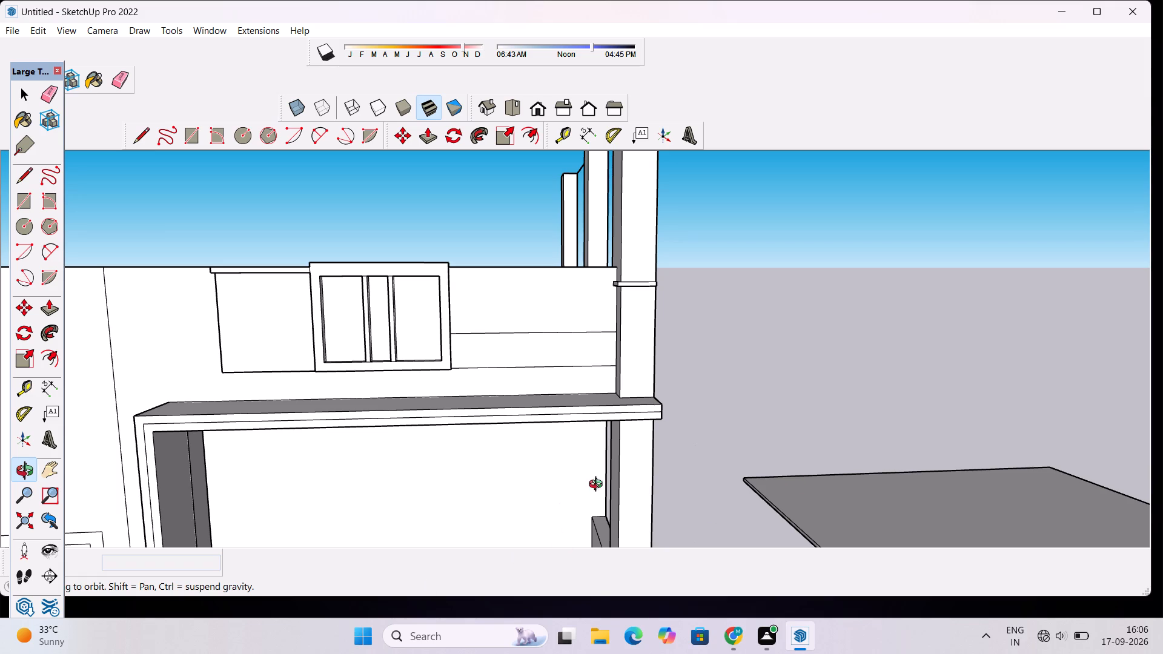
# Examine the whole front facade, from the rooftop pillar frame down to the lower storey.
pyautogui.scroll(-1, 639, 555)
pyautogui.scroll(3, 639, 555)
pyautogui.scroll(-2, 638, 557)
pyautogui.scroll(-7, 778, 543)
pyautogui.moveTo(838, 528); pyautogui.dragTo(829, 527)
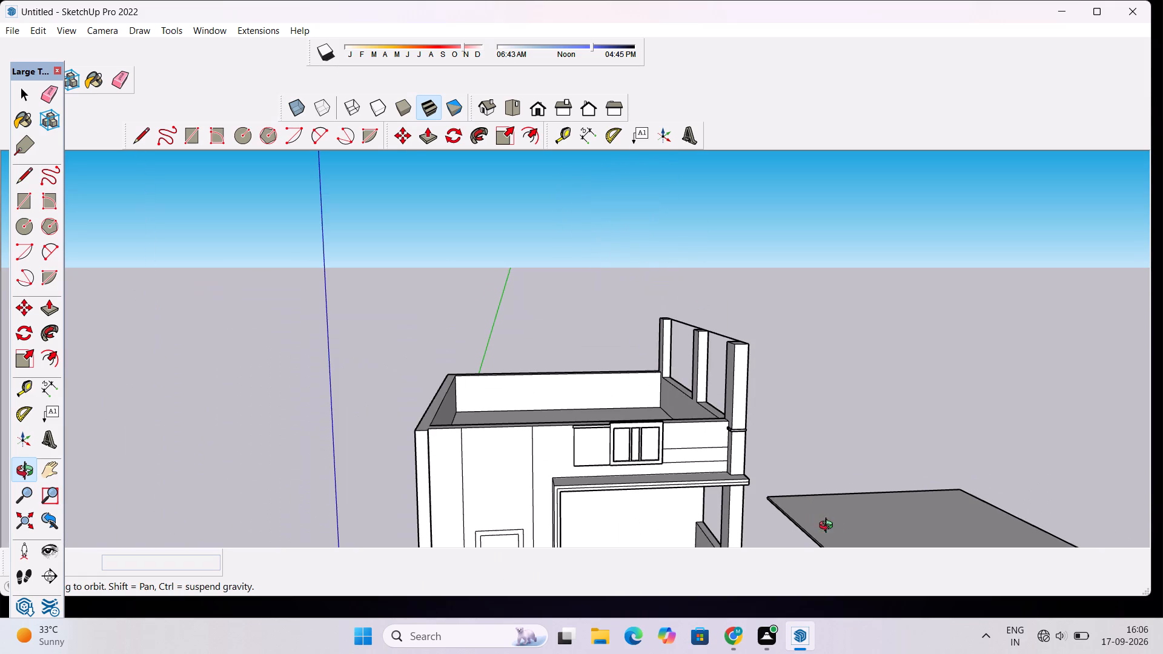
pyautogui.moveTo(829, 527); pyautogui.dragTo(807, 511)
pyautogui.moveTo(694, 531); pyautogui.dragTo(699, 445)
pyautogui.scroll(3, 667, 467)
pyautogui.moveTo(709, 406); pyautogui.dragTo(710, 455)
pyautogui.scroll(-3, 701, 461)
pyautogui.keyDown('shift'); pyautogui.moveTo(715, 450); pyautogui.dragTo(724, 409); pyautogui.keyUp('shift')
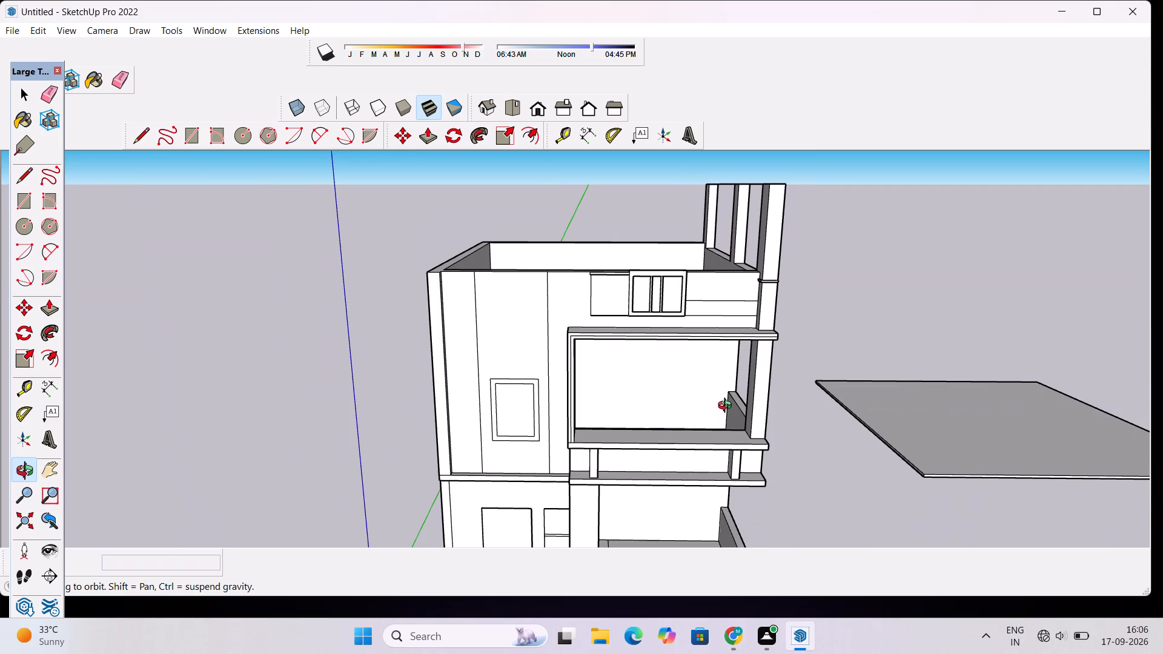
pyautogui.scroll(-3, 728, 406)
pyautogui.keyDown('shift'); pyautogui.moveTo(683, 450); pyautogui.dragTo(703, 390); pyautogui.keyUp('shift')
# Pull the upper-storey wall panel around the window out 3' from the facade.
pyautogui.scroll(3, 613, 309)
pyautogui.moveTo(608, 311); pyautogui.dragTo(644, 336)
pyautogui.scroll(4, 629, 329)
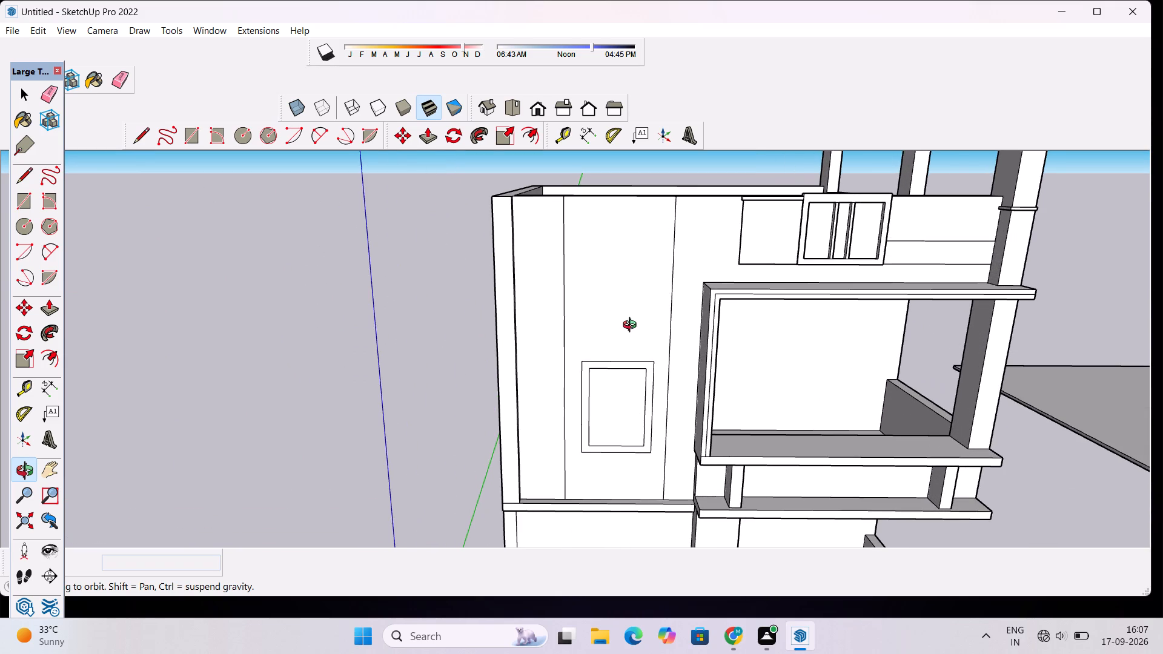
pyautogui.moveTo(633, 325); pyautogui.dragTo(638, 348)
pyautogui.scroll(2, 637, 349)
pyautogui.keyDown('shift'); pyautogui.moveTo(637, 349); pyautogui.dragTo(629, 342); pyautogui.keyUp('shift')
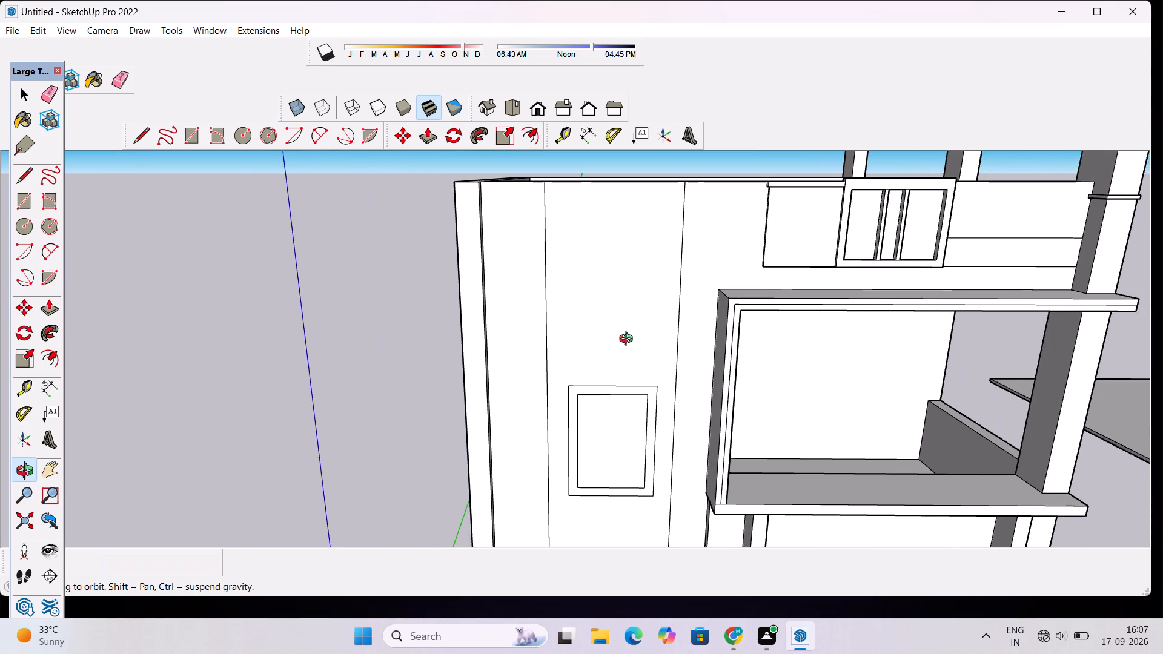
pyautogui.scroll(1, 629, 340)
pyautogui.moveTo(629, 340); pyautogui.dragTo(635, 352)
pyautogui.keyDown('shift'); pyautogui.scroll(1, 635, 353); pyautogui.keyUp('shift')
pyautogui.keyDown('shift'); pyautogui.moveTo(636, 353); pyautogui.dragTo(636, 358); pyautogui.keyUp('shift')
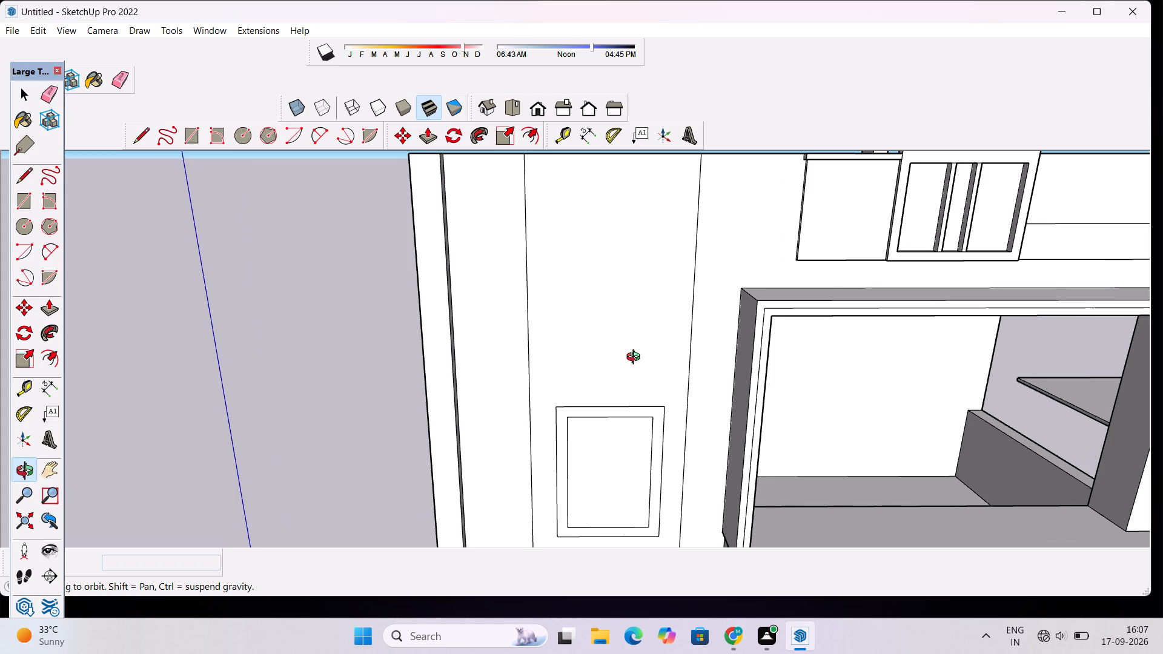
pyautogui.press('p')
pyautogui.click(635, 348)
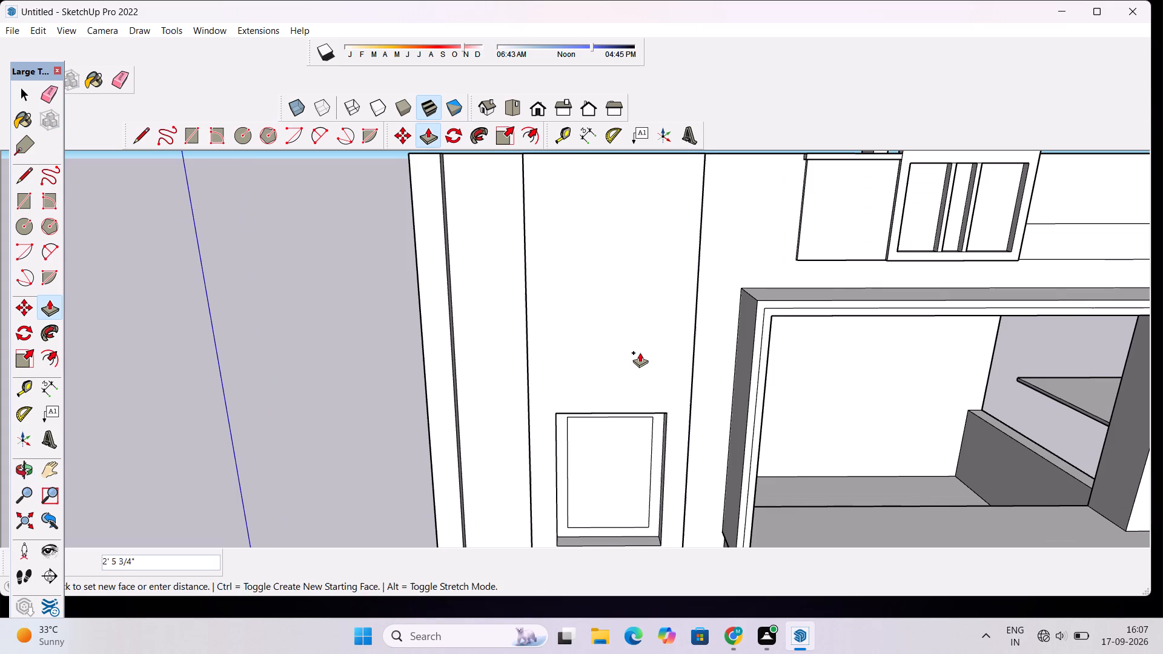
pyautogui.scroll(-2, 641, 360)
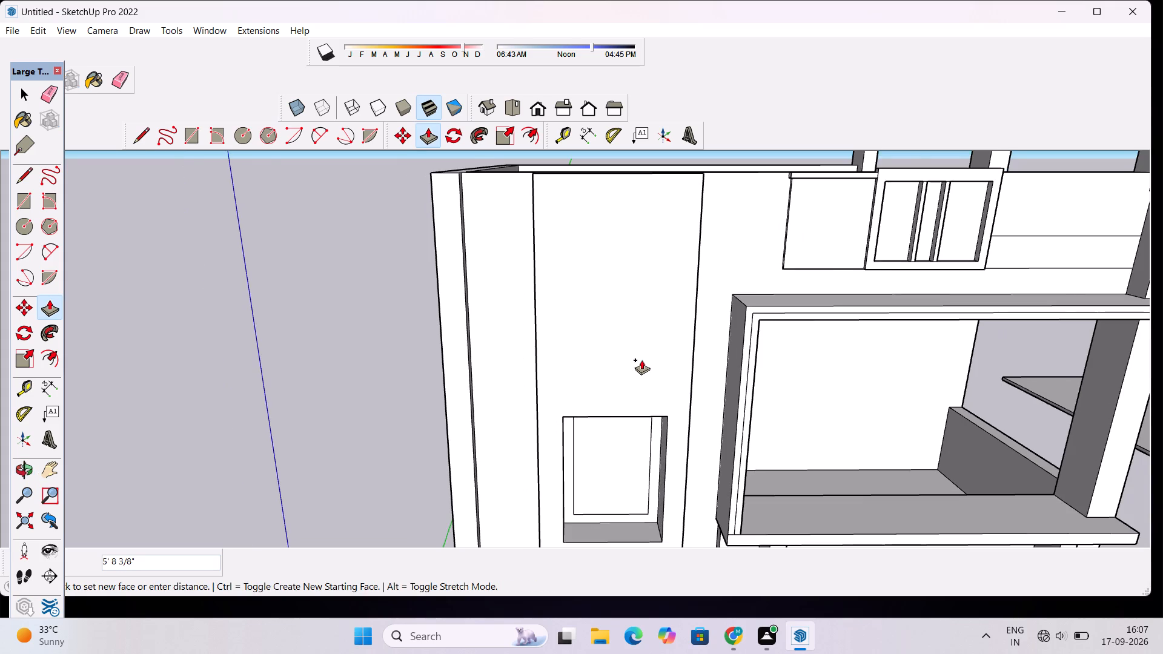
pyautogui.scroll(1, 645, 346)
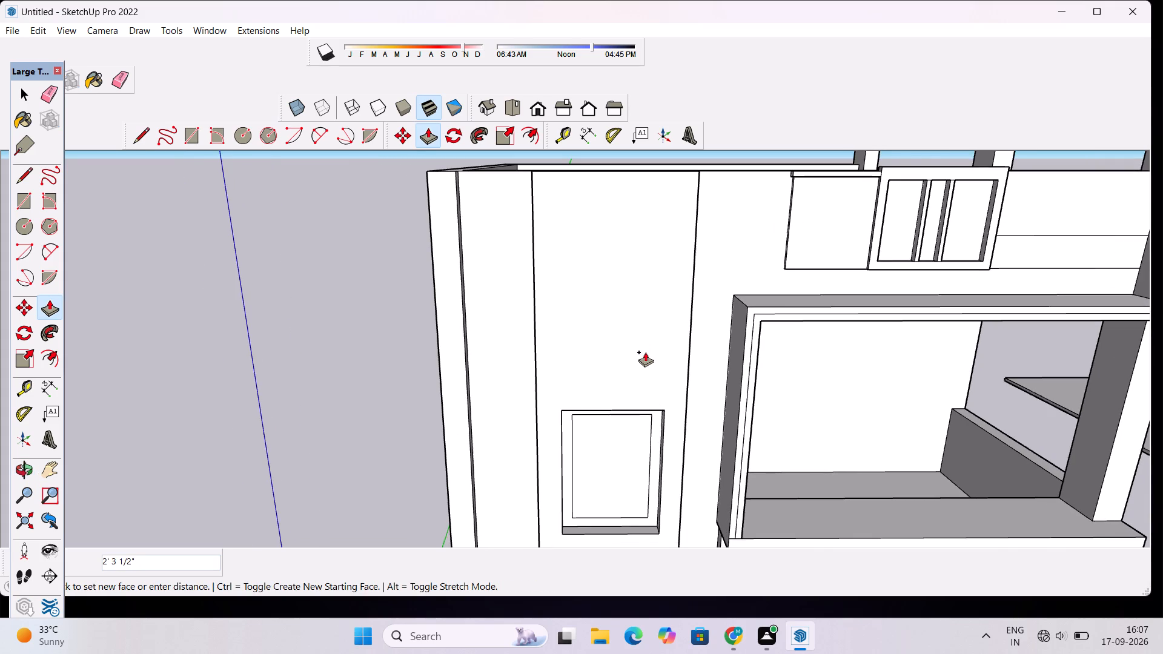
pyautogui.write("3'")
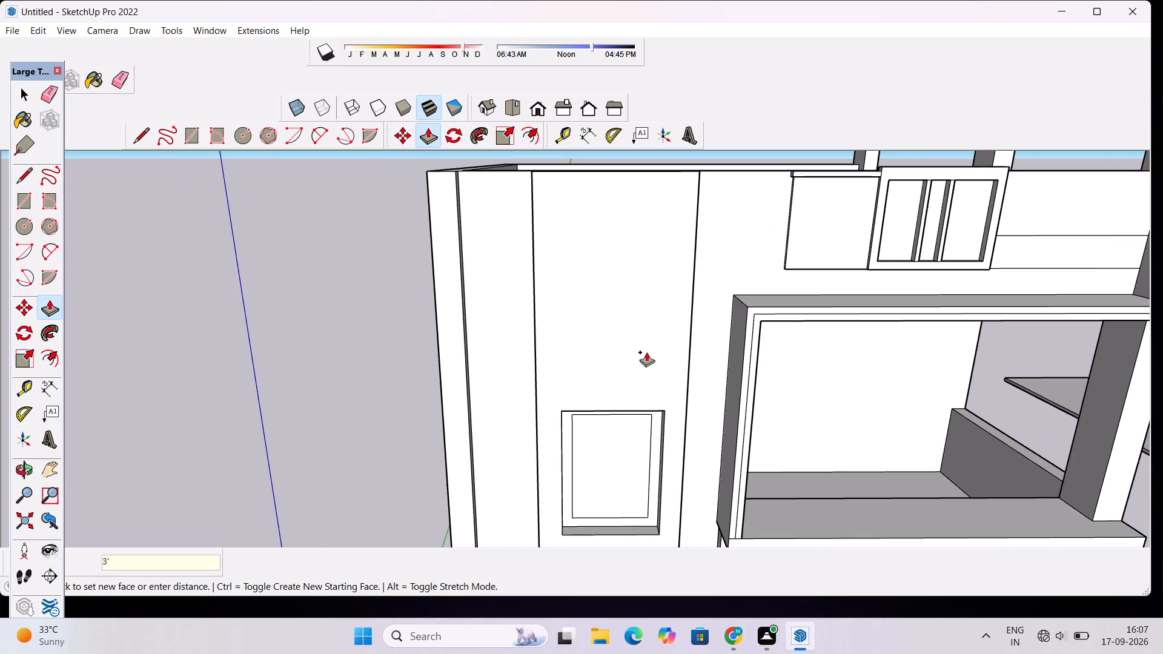
pyautogui.press('Return')
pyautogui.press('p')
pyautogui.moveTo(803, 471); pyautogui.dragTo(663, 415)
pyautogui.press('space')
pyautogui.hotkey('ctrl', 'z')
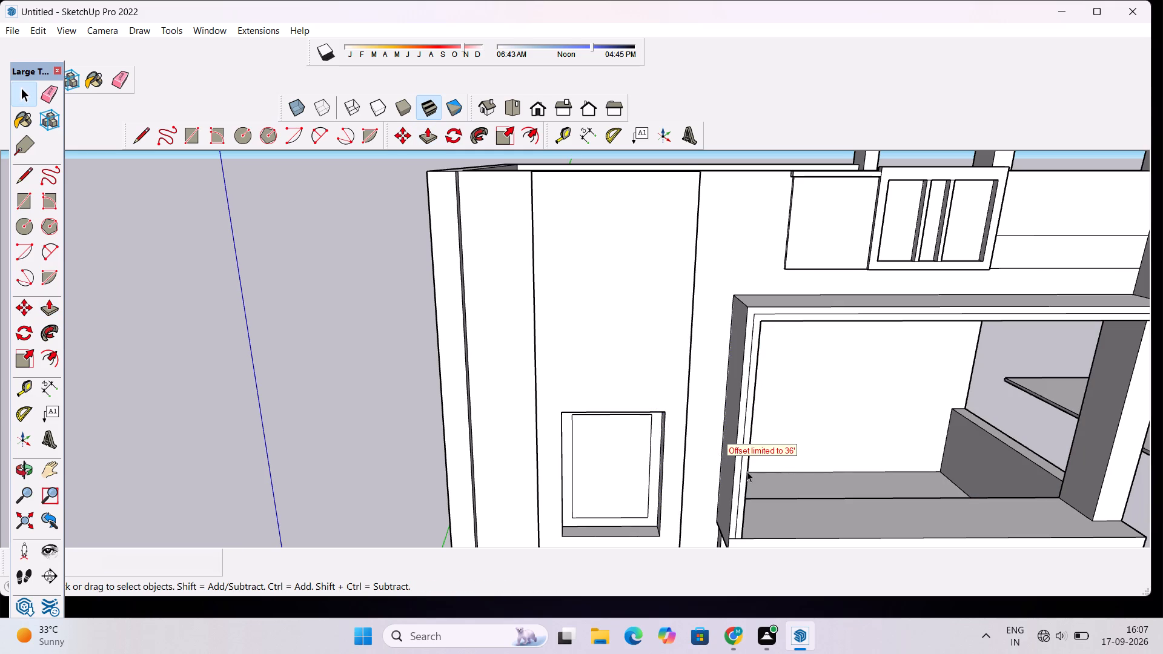
# Pull the border ring around the recessed window out 3', flush with the projecting wall panel.
pyautogui.press('o')
pyautogui.moveTo(841, 466); pyautogui.dragTo(744, 358)
pyautogui.scroll(-9, 744, 358)
pyautogui.moveTo(700, 390); pyautogui.dragTo(961, 403)
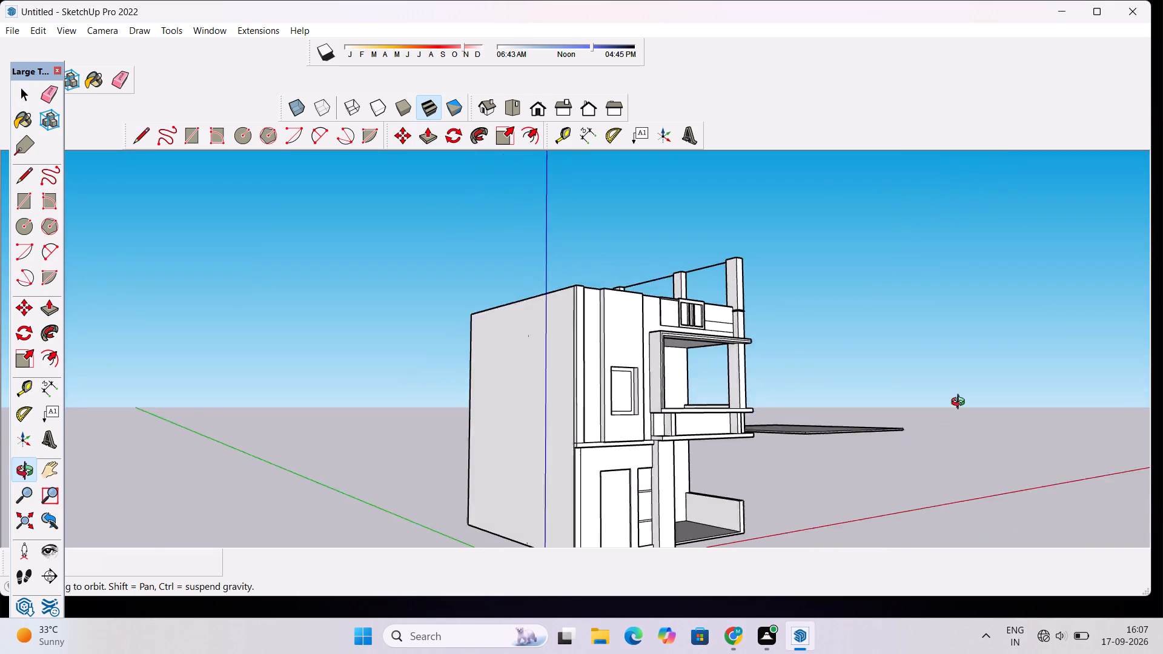
pyautogui.moveTo(961, 403); pyautogui.dragTo(992, 408)
pyautogui.scroll(5, 643, 371)
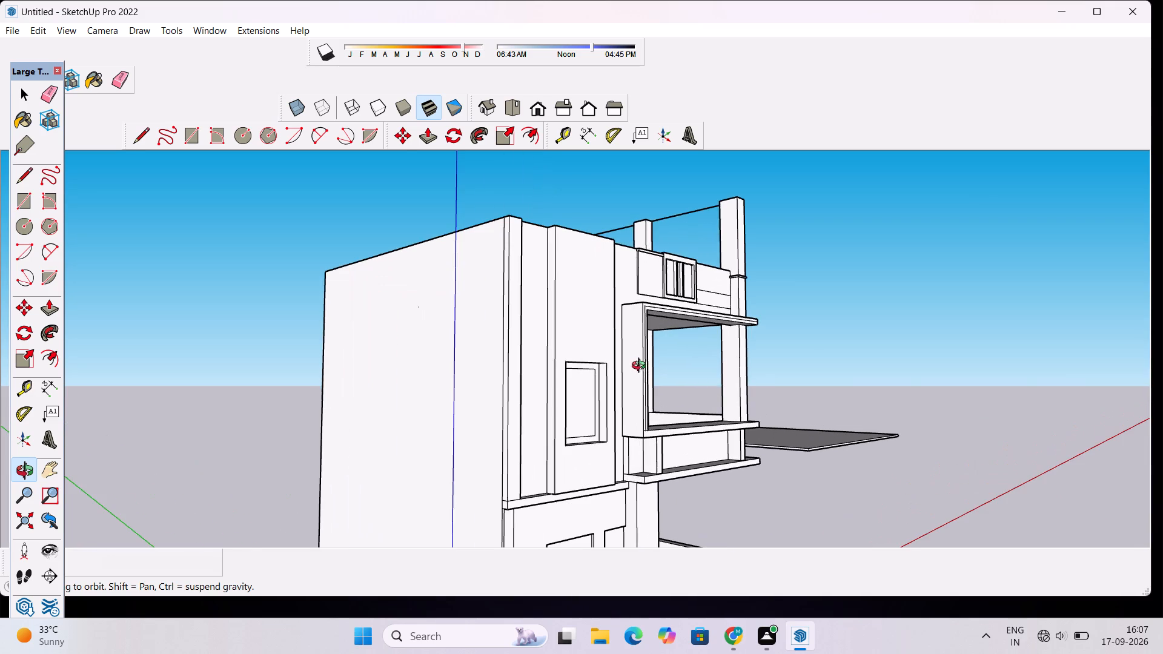
pyautogui.moveTo(641, 412); pyautogui.dragTo(500, 399)
pyautogui.scroll(4, 497, 395)
pyautogui.moveTo(562, 408); pyautogui.dragTo(517, 411)
pyautogui.scroll(3, 507, 390)
pyautogui.moveTo(507, 387); pyautogui.dragTo(552, 402)
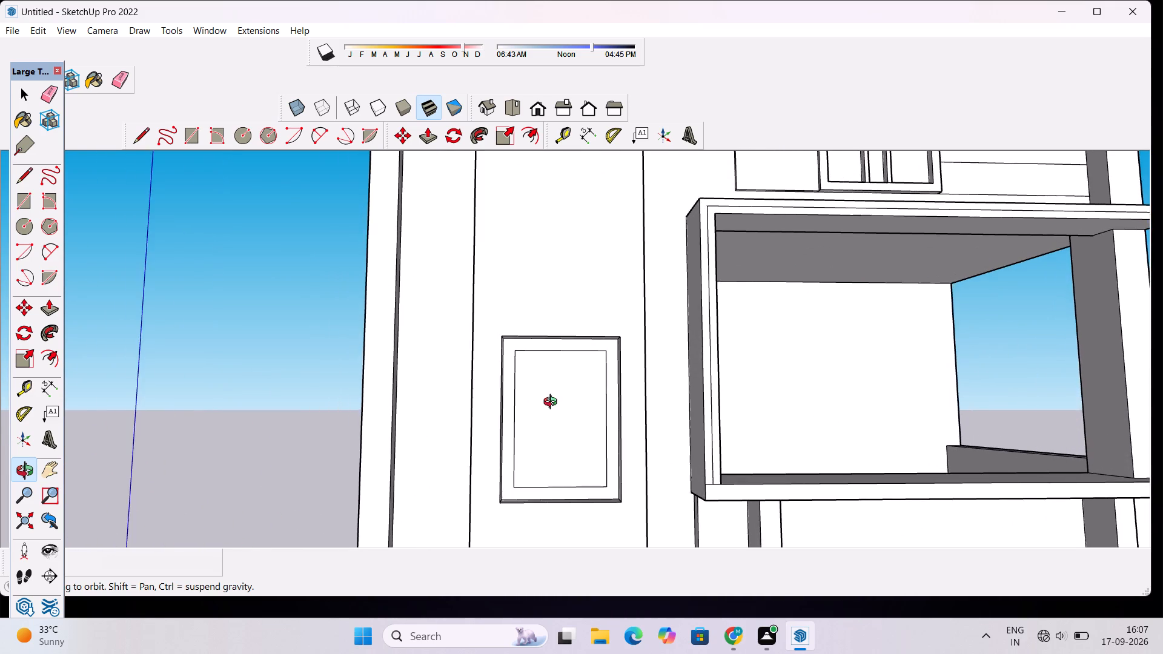
pyautogui.scroll(2, 553, 403)
pyautogui.keyDown('shift'); pyautogui.click(557, 399); pyautogui.keyUp('shift')
pyautogui.press('p')
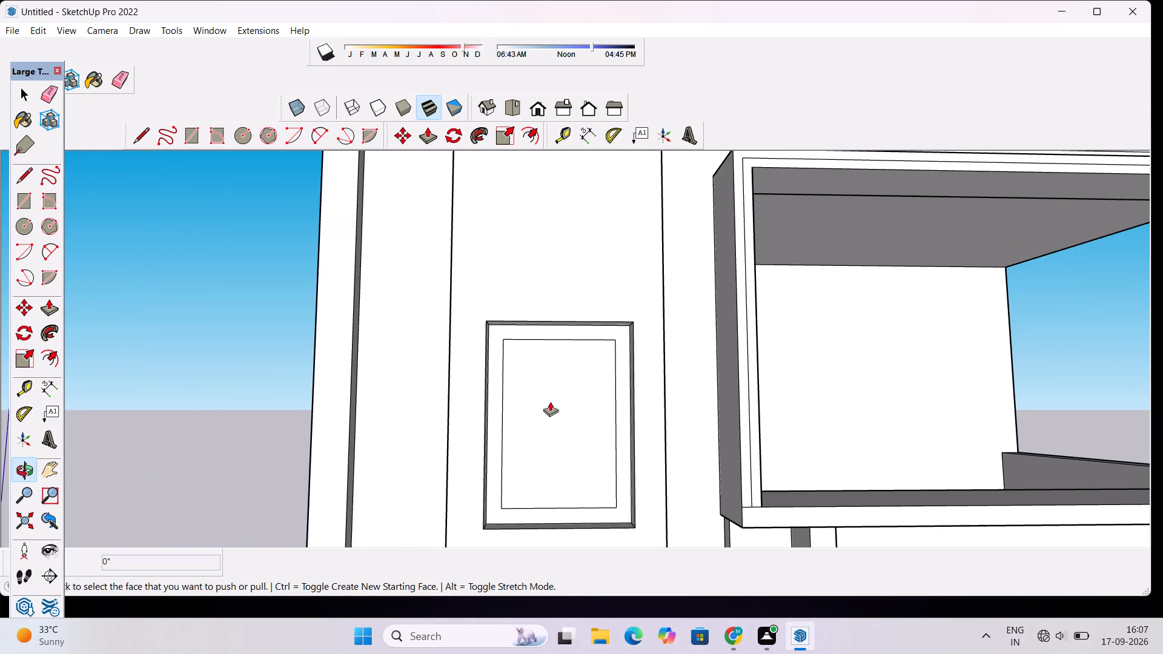
pyautogui.click(563, 329)
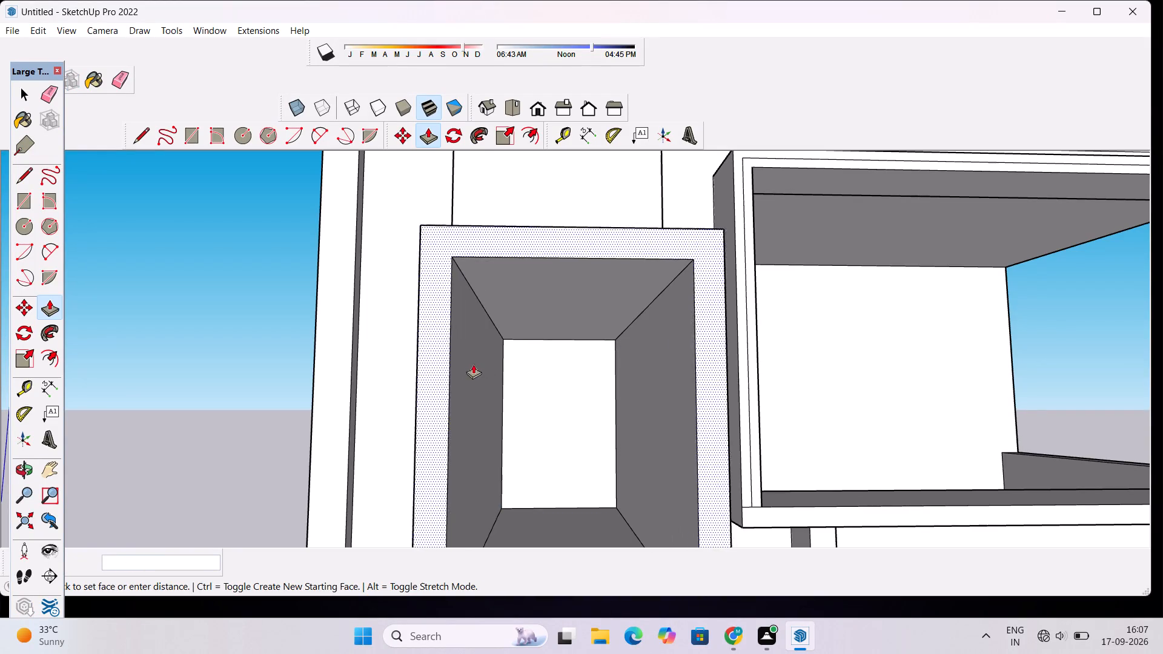
pyautogui.click(617, 310)
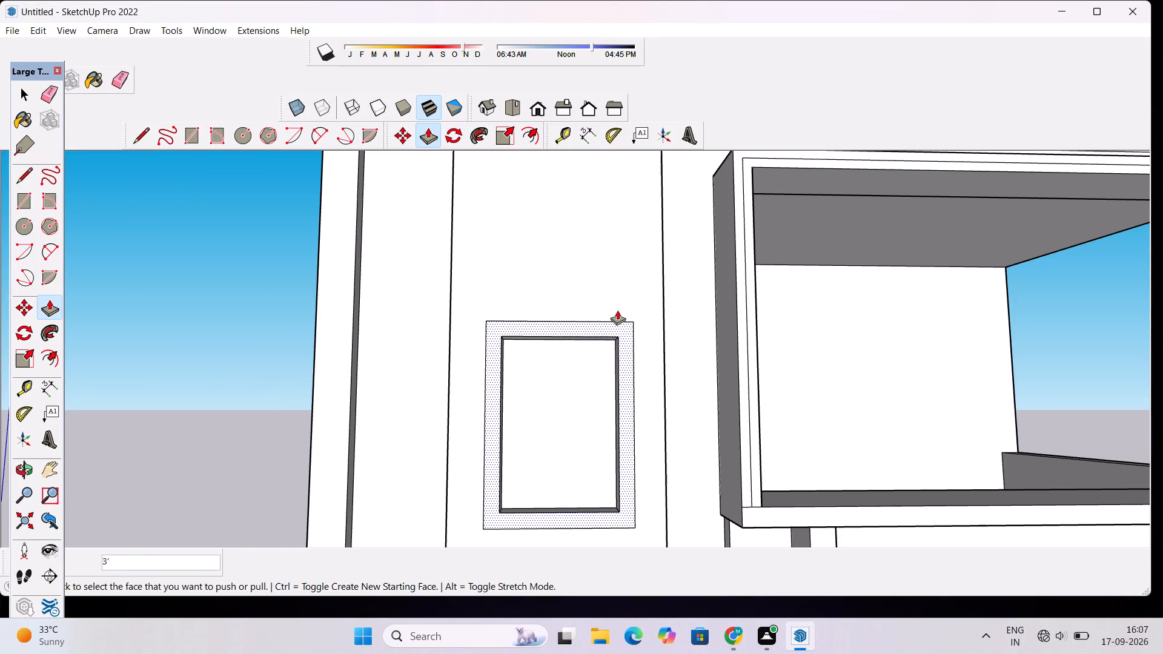
# Examine the window recess, its border ring and the projecting wall panel from several sides.
pyautogui.scroll(-6, 475, 380)
pyautogui.press('o')
pyautogui.moveTo(505, 348); pyautogui.dragTo(462, 356)
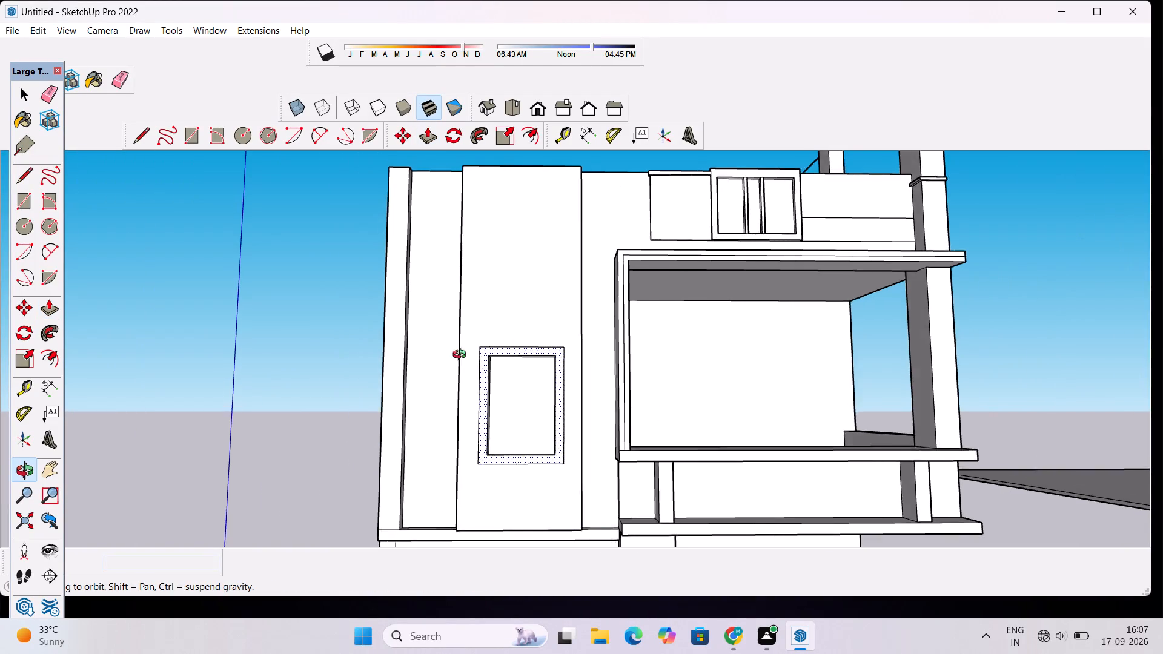
pyautogui.moveTo(462, 356); pyautogui.dragTo(302, 375)
pyautogui.moveTo(601, 354); pyautogui.dragTo(406, 385)
pyautogui.moveTo(471, 383); pyautogui.dragTo(297, 397)
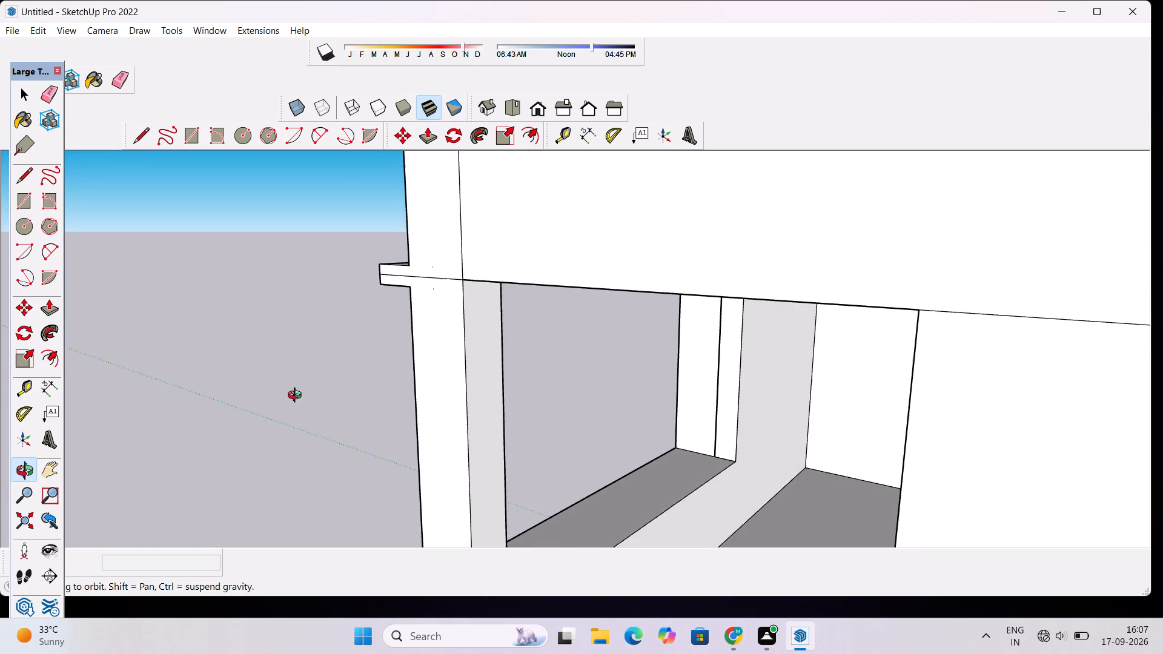
pyautogui.moveTo(297, 397); pyautogui.dragTo(689, 383)
pyautogui.scroll(-6, 389, 378)
pyautogui.moveTo(365, 382); pyautogui.dragTo(569, 388)
pyautogui.scroll(-5, 395, 405)
pyautogui.scroll(4, 367, 413)
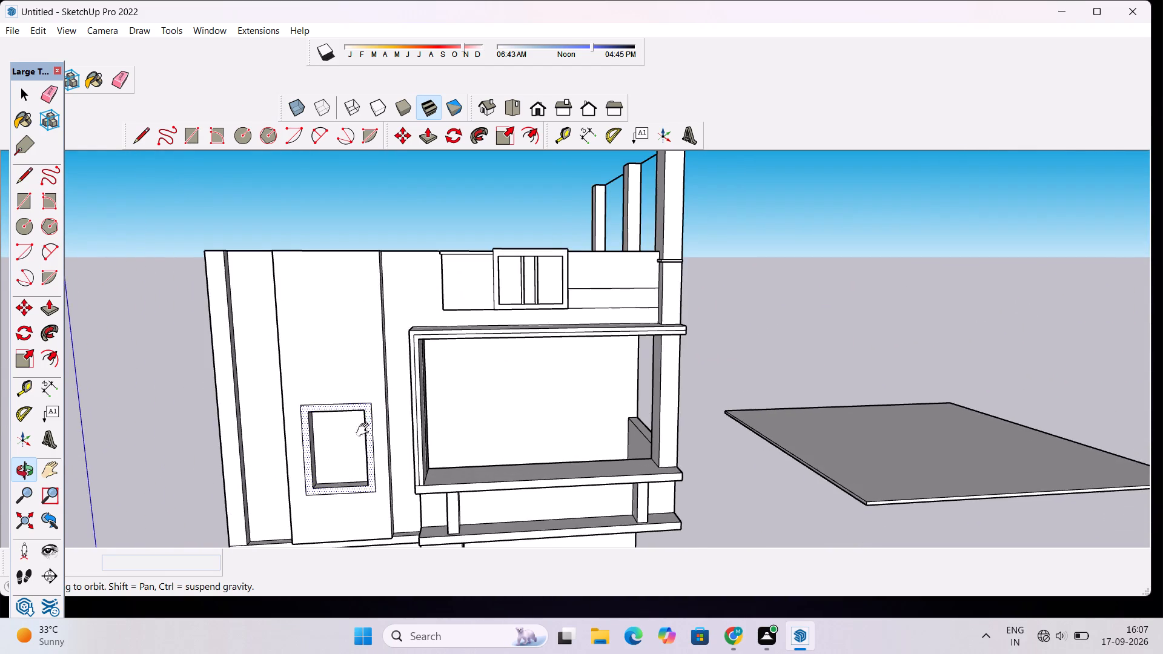
pyautogui.keyDown('shift'); pyautogui.moveTo(371, 435); pyautogui.dragTo(443, 389); pyautogui.keyUp('shift')
pyautogui.scroll(9, 427, 383)
pyautogui.moveTo(457, 380); pyautogui.dragTo(638, 356)
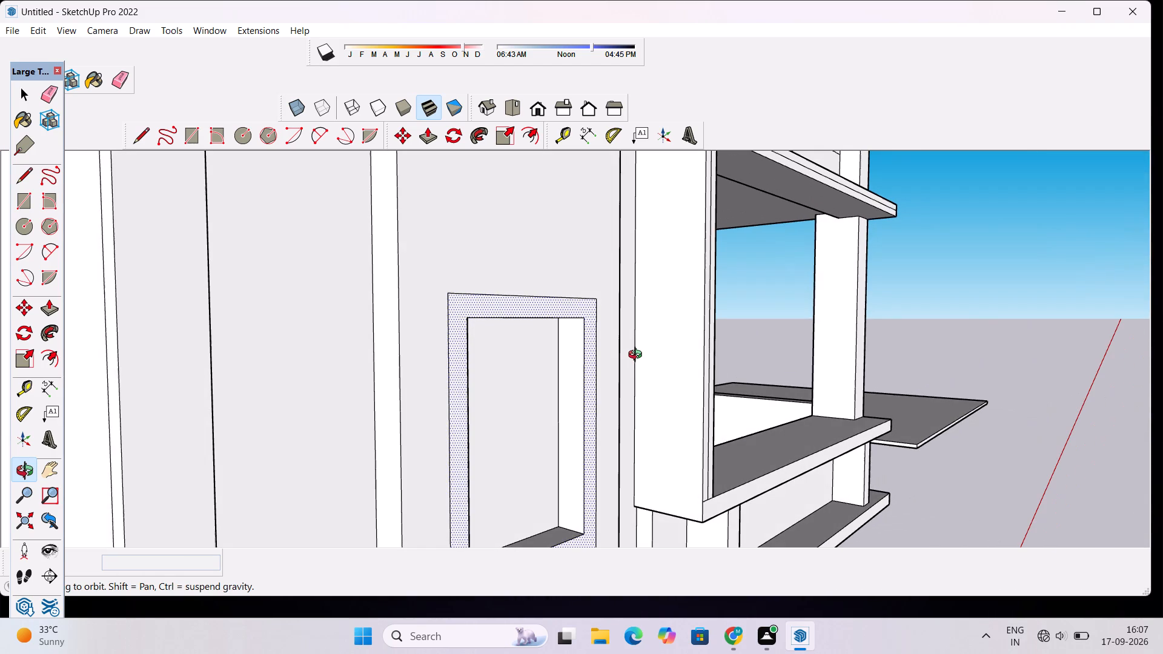
pyautogui.moveTo(638, 356); pyautogui.dragTo(505, 362)
pyautogui.scroll(-2, 504, 363)
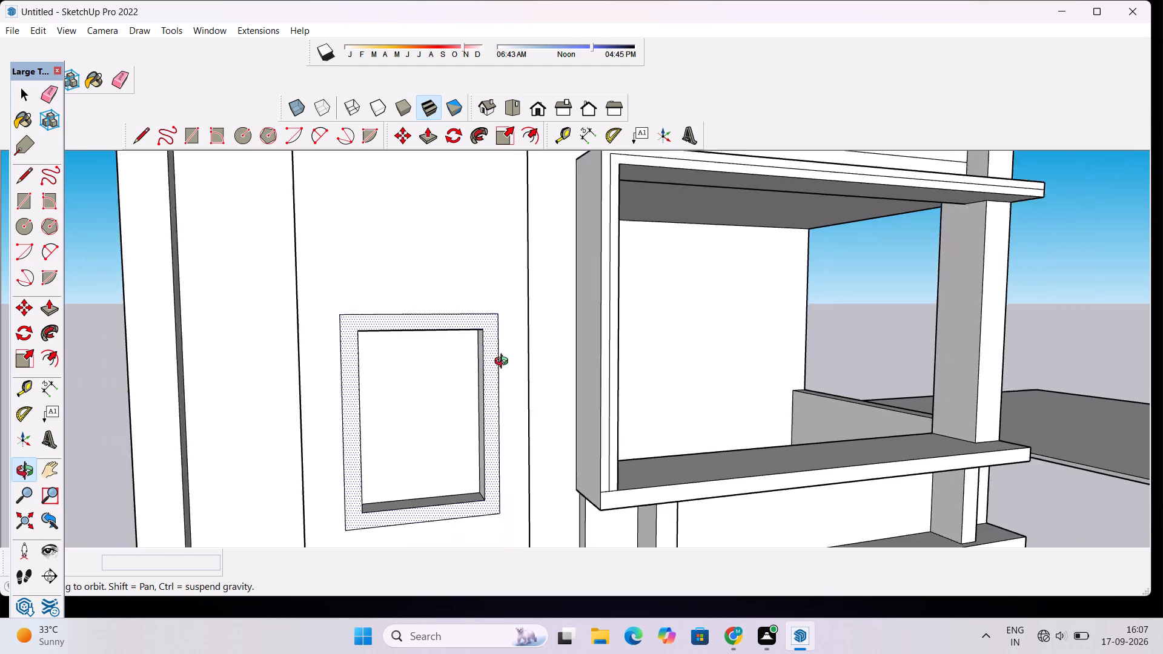
pyautogui.scroll(-2, 504, 363)
pyautogui.moveTo(542, 367); pyautogui.dragTo(460, 378)
pyautogui.scroll(2, 439, 380)
pyautogui.keyDown('shift'); pyautogui.moveTo(434, 383); pyautogui.dragTo(487, 355); pyautogui.keyUp('shift')
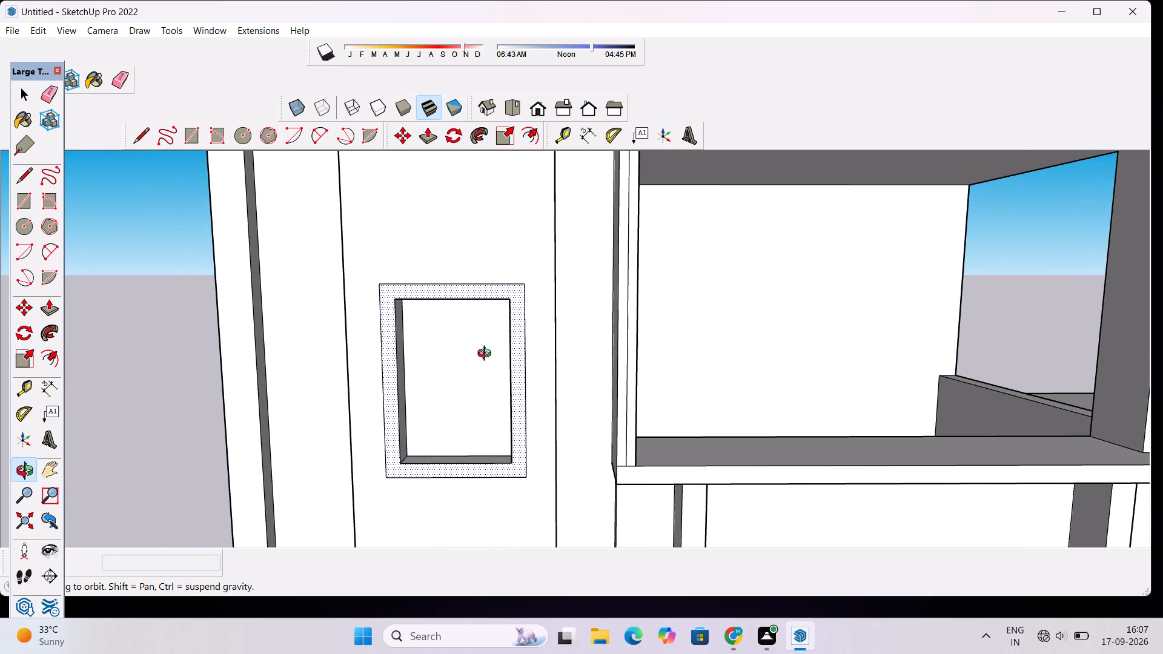
pyautogui.scroll(2, 483, 353)
pyautogui.moveTo(495, 352); pyautogui.dragTo(635, 354)
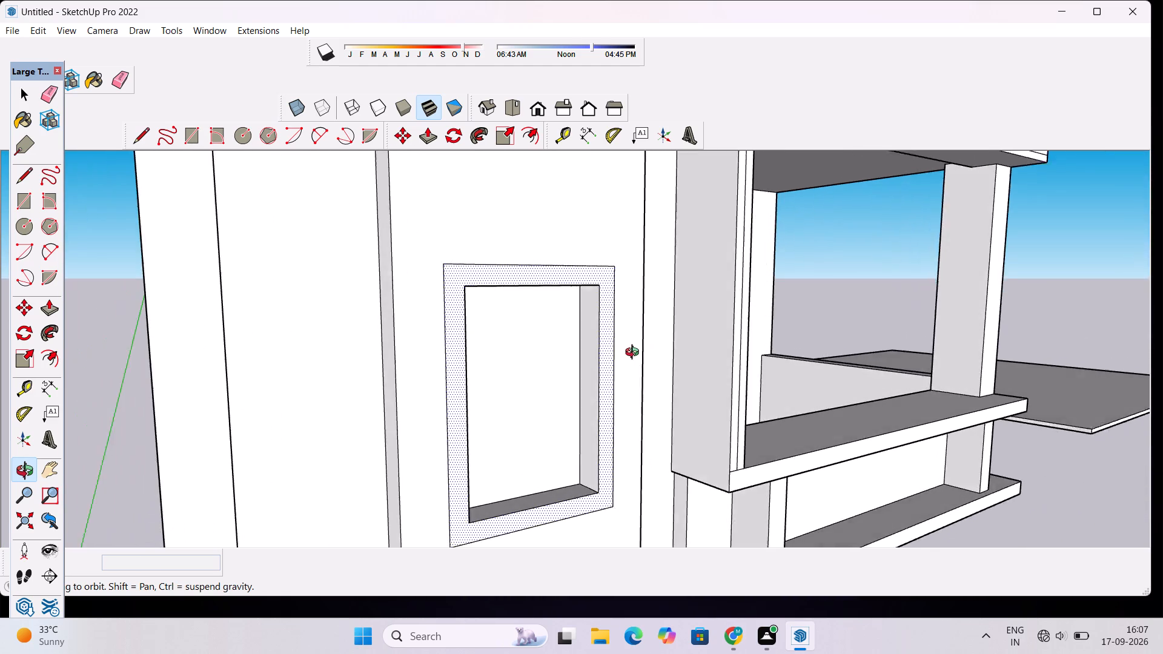
pyautogui.moveTo(635, 354); pyautogui.dragTo(609, 377)
pyautogui.scroll(-4, 600, 372)
pyautogui.keyDown('shift'); pyautogui.moveTo(602, 368); pyautogui.dragTo(619, 463); pyautogui.keyUp('shift')
pyautogui.scroll(-5, 614, 438)
pyautogui.keyDown('shift'); pyautogui.moveTo(621, 428); pyautogui.dragTo(623, 457); pyautogui.keyUp('shift')
# Pull the window's border ring out 9" beyond the projecting wall panel to form a raised frame.
pyautogui.scroll(3, 580, 422)
pyautogui.keyDown('shift'); pyautogui.moveTo(594, 418); pyautogui.dragTo(603, 453); pyautogui.keyUp('shift')
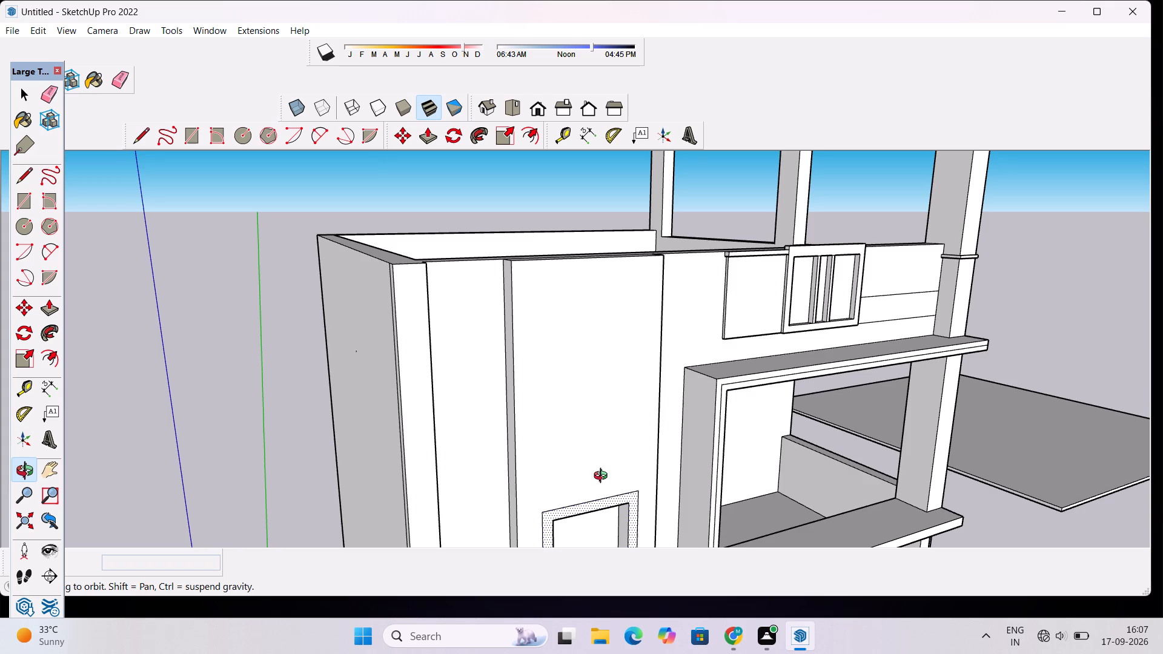
pyautogui.keyDown('shift'); pyautogui.moveTo(603, 472); pyautogui.dragTo(577, 352); pyautogui.keyUp('shift')
pyautogui.keyDown('shift'); pyautogui.moveTo(631, 385); pyautogui.dragTo(622, 346); pyautogui.keyUp('shift')
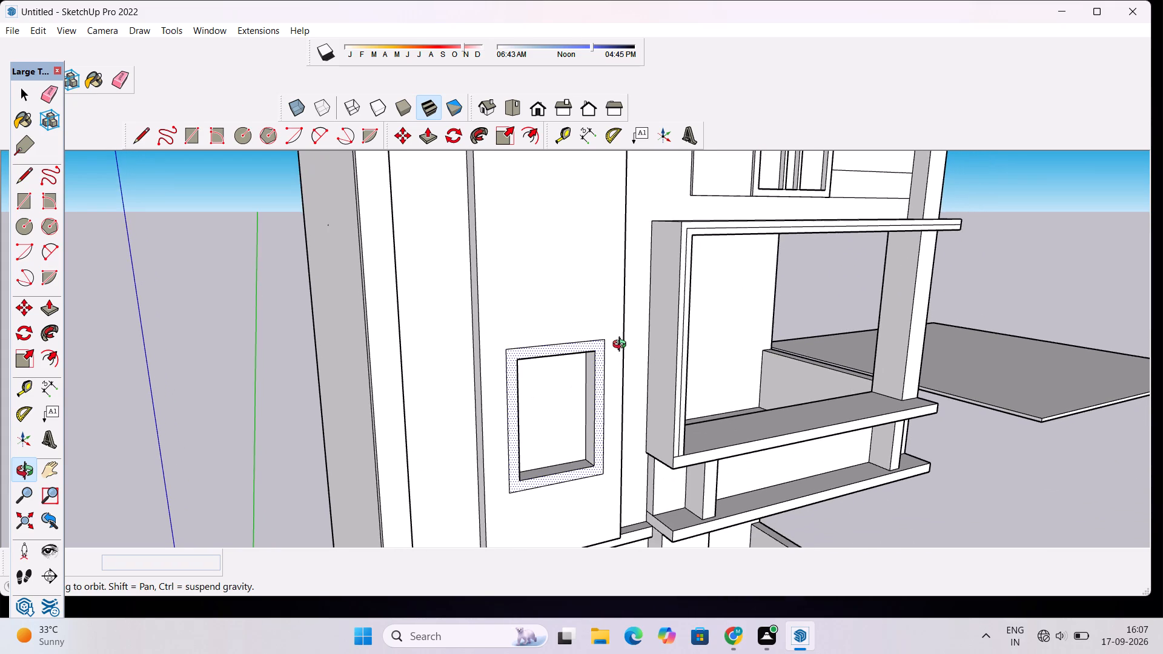
pyautogui.press('p')
pyautogui.click(560, 345)
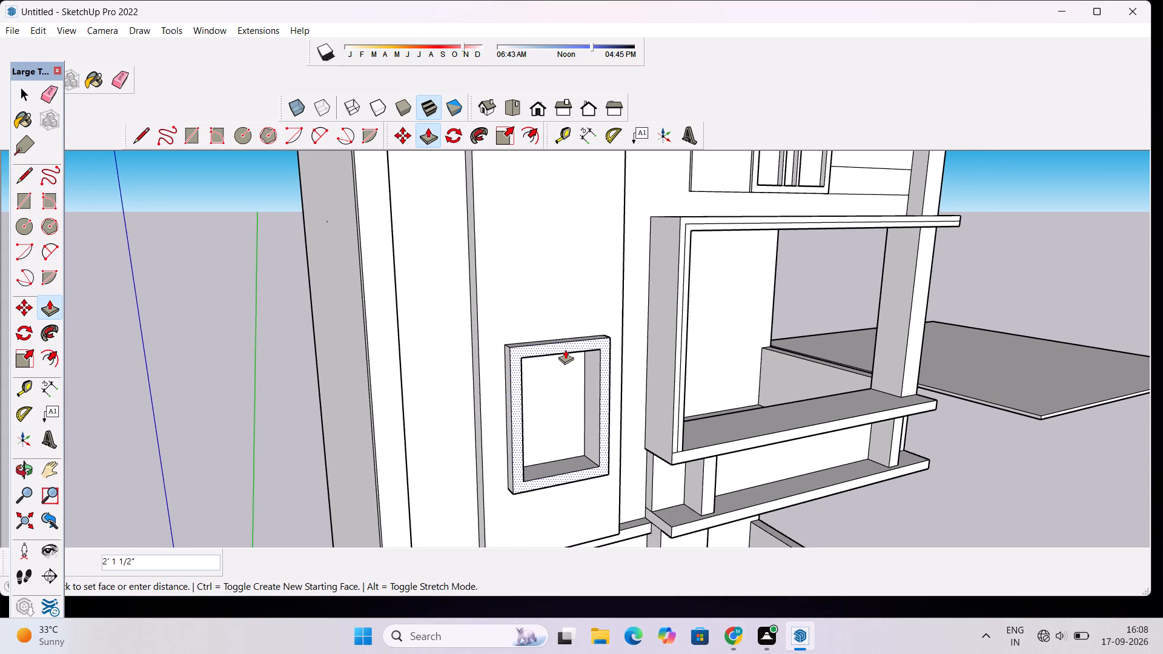
pyautogui.write('9"')
pyautogui.press('Return')
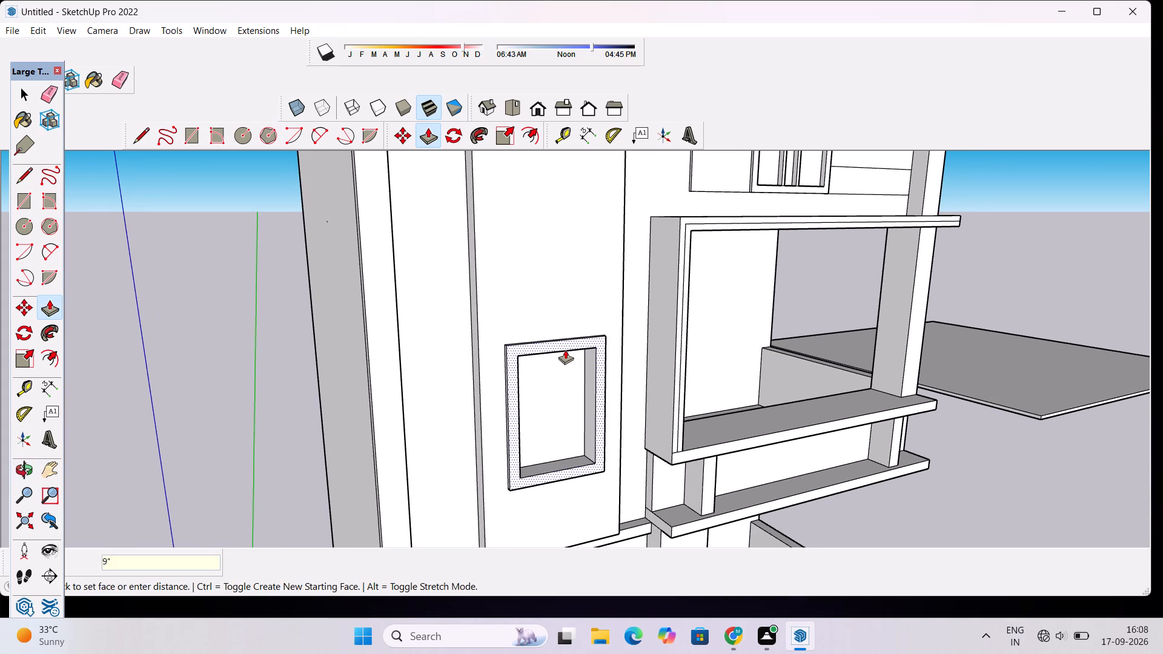
# Examine the raised window frame and the front facade around it from the side and front.
pyautogui.press('o')
pyautogui.moveTo(625, 371); pyautogui.dragTo(542, 369)
pyautogui.scroll(-5, 548, 364)
pyautogui.keyDown('shift'); pyautogui.moveTo(536, 420); pyautogui.dragTo(540, 363); pyautogui.keyUp('shift')
pyautogui.scroll(7, 459, 359)
pyautogui.moveTo(497, 355); pyautogui.dragTo(703, 397)
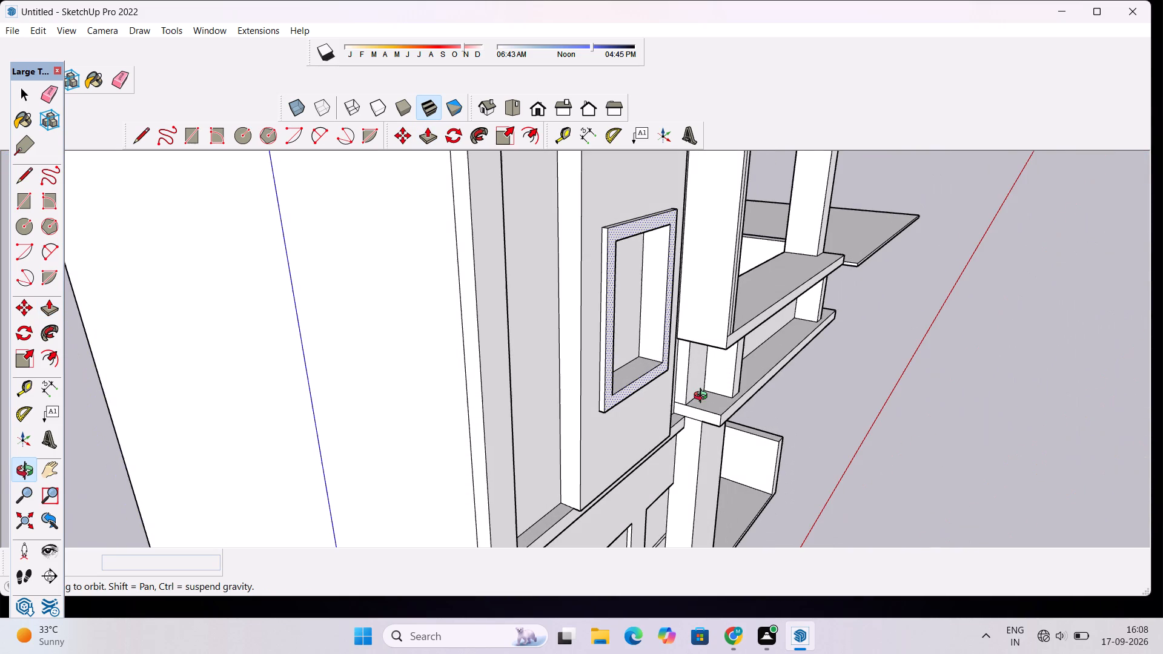
pyautogui.scroll(3, 697, 402)
pyautogui.scroll(-5, 697, 402)
pyautogui.moveTo(720, 414); pyautogui.dragTo(598, 377)
pyautogui.scroll(-5, 590, 374)
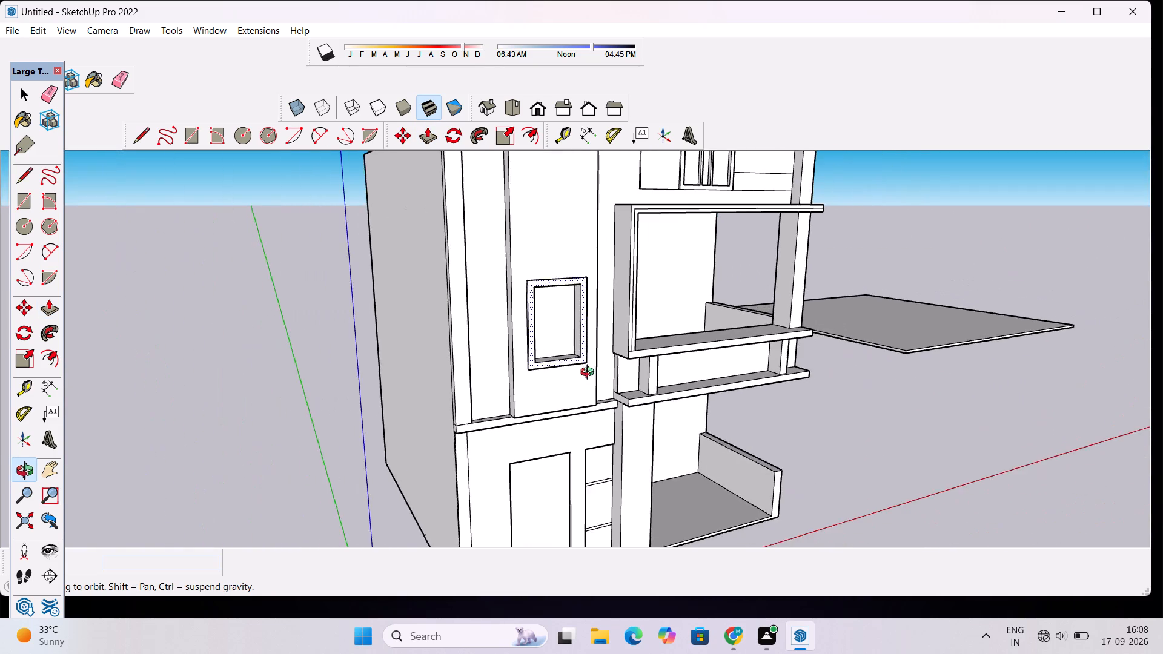
pyautogui.moveTo(555, 421); pyautogui.dragTo(615, 437)
pyautogui.moveTo(647, 437); pyautogui.dragTo(546, 426)
pyautogui.scroll(-4, 534, 421)
pyautogui.keyDown('shift'); pyautogui.moveTo(590, 398); pyautogui.dragTo(595, 435); pyautogui.keyUp('shift')
pyautogui.scroll(-3, 595, 435)
pyautogui.moveTo(642, 447); pyautogui.dragTo(531, 381)
pyautogui.scroll(4, 506, 372)
pyautogui.moveTo(529, 397); pyautogui.dragTo(553, 418)
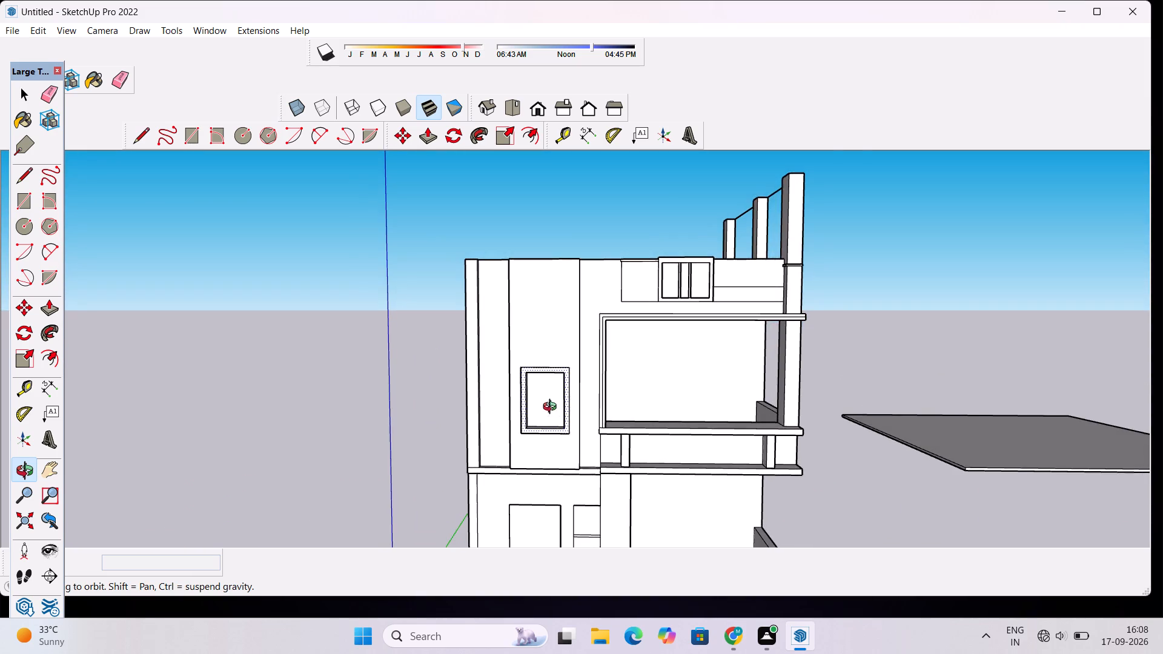
# Examine the roof terrace and the parapet top above the projecting wall panel.
pyautogui.scroll(2, 543, 378)
pyautogui.keyDown('shift'); pyautogui.moveTo(544, 374); pyautogui.dragTo(543, 418); pyautogui.keyUp('shift')
pyautogui.scroll(-3, 542, 411)
pyautogui.moveTo(551, 351); pyautogui.dragTo(553, 455)
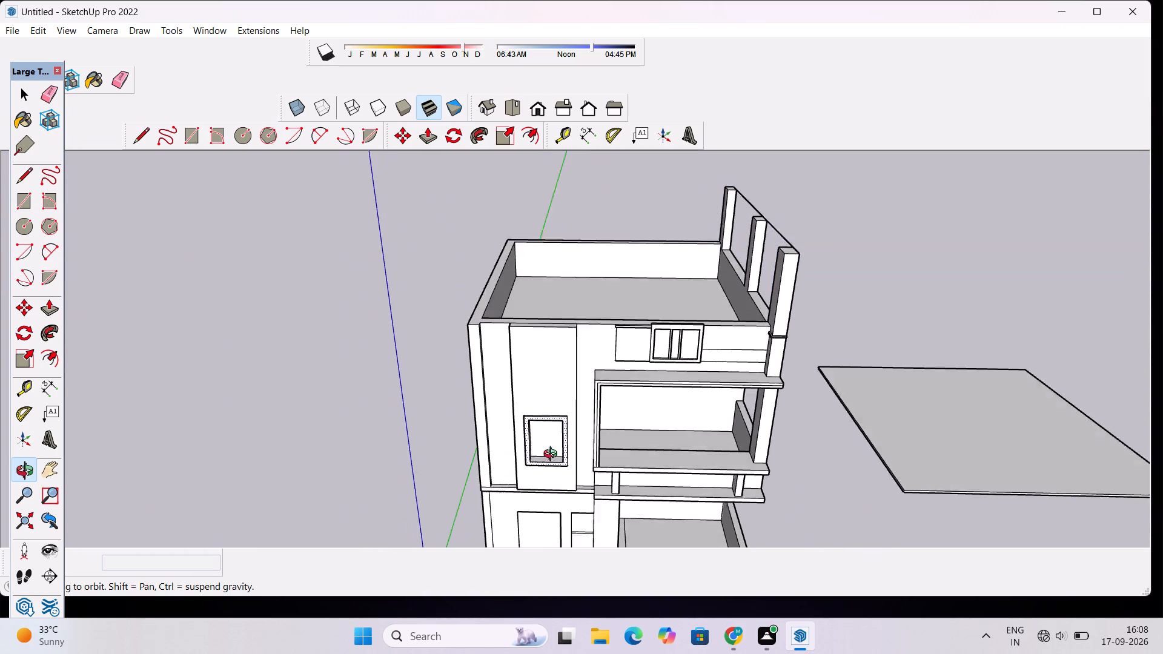
pyautogui.moveTo(553, 455); pyautogui.dragTo(553, 498)
pyautogui.scroll(7, 488, 326)
pyautogui.keyDown('shift'); pyautogui.moveTo(488, 329); pyautogui.dragTo(474, 377); pyautogui.keyUp('shift')
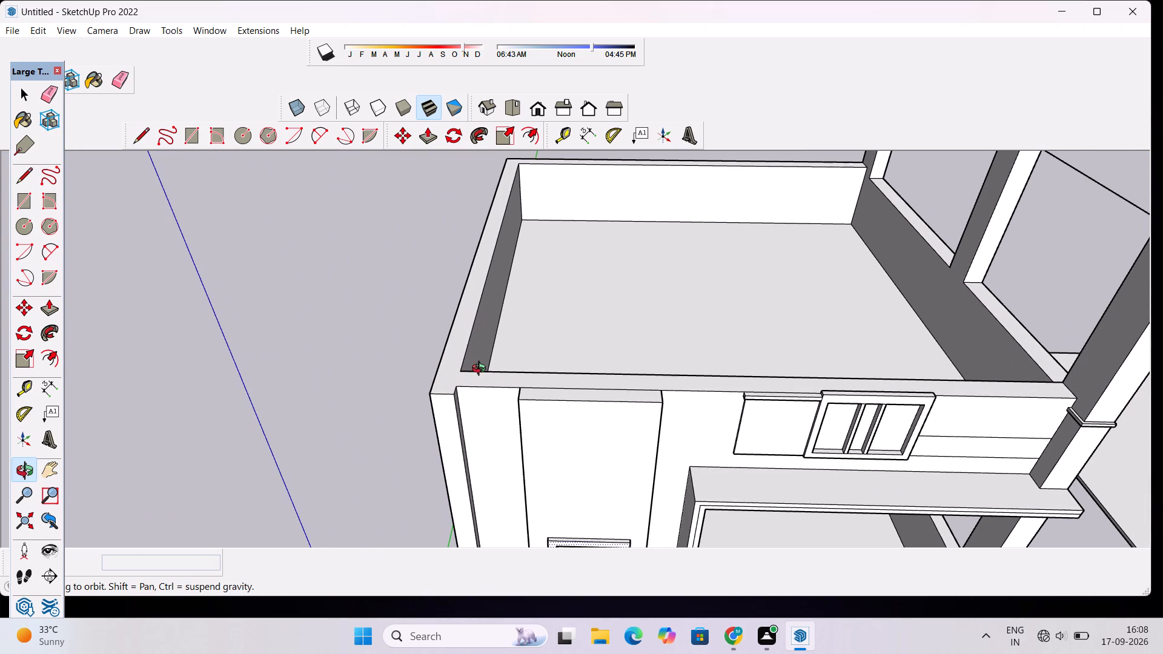
pyautogui.scroll(-2, 482, 369)
pyautogui.moveTo(514, 411); pyautogui.dragTo(519, 366)
pyautogui.keyDown('shift'); pyautogui.moveTo(571, 366); pyautogui.dragTo(555, 415); pyautogui.keyUp('shift')
pyautogui.scroll(-5, 557, 409)
pyautogui.moveTo(557, 429); pyautogui.dragTo(557, 521)
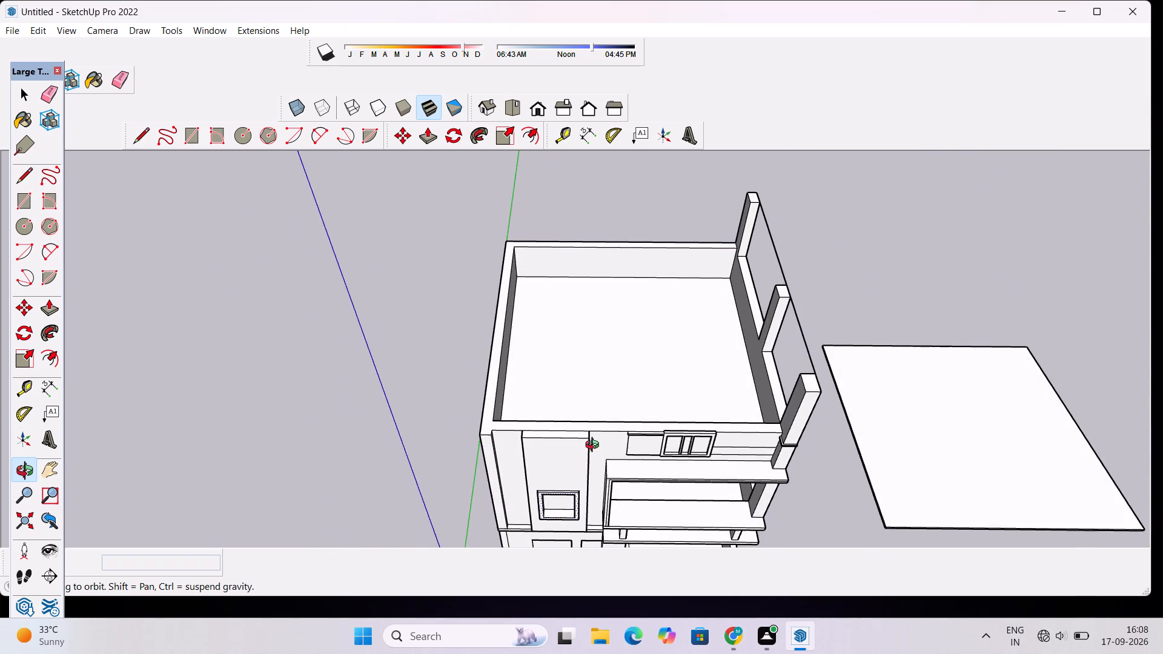
# Pull the top face of the projecting wall panel up 4' above the parapet's top.
pyautogui.scroll(8, 595, 446)
pyautogui.keyDown('shift'); pyautogui.moveTo(594, 435); pyautogui.dragTo(562, 408); pyautogui.keyUp('shift')
pyautogui.keyDown('shift'); pyautogui.scroll(8, 494, 397); pyautogui.keyUp('shift')
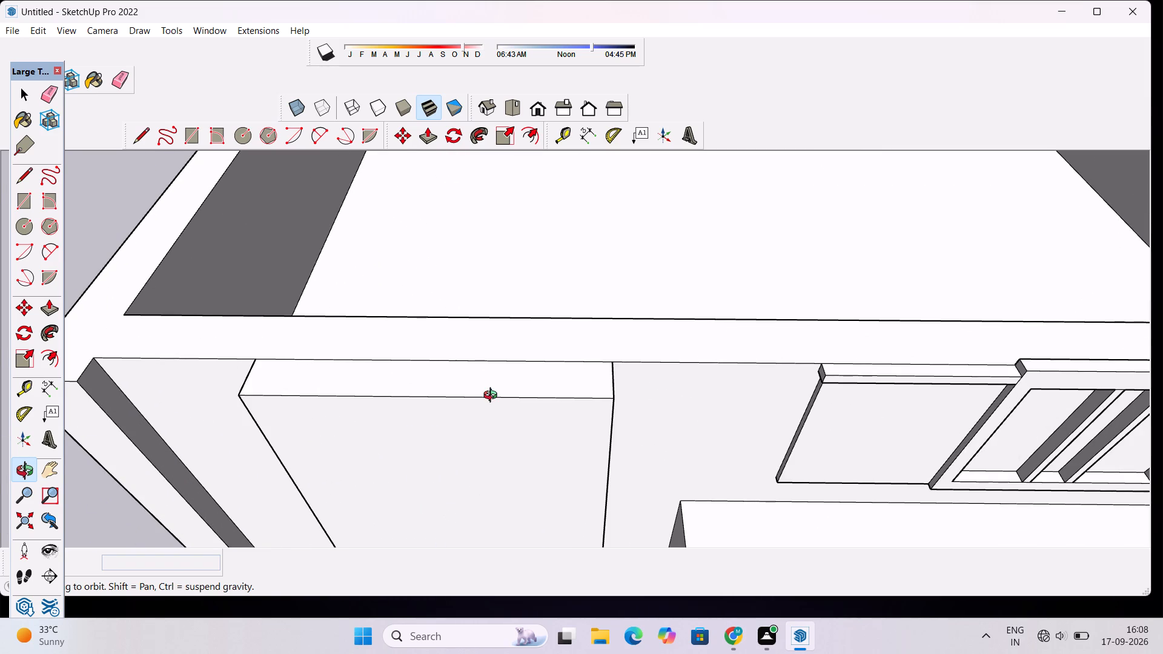
pyautogui.press('p')
pyautogui.click(508, 386)
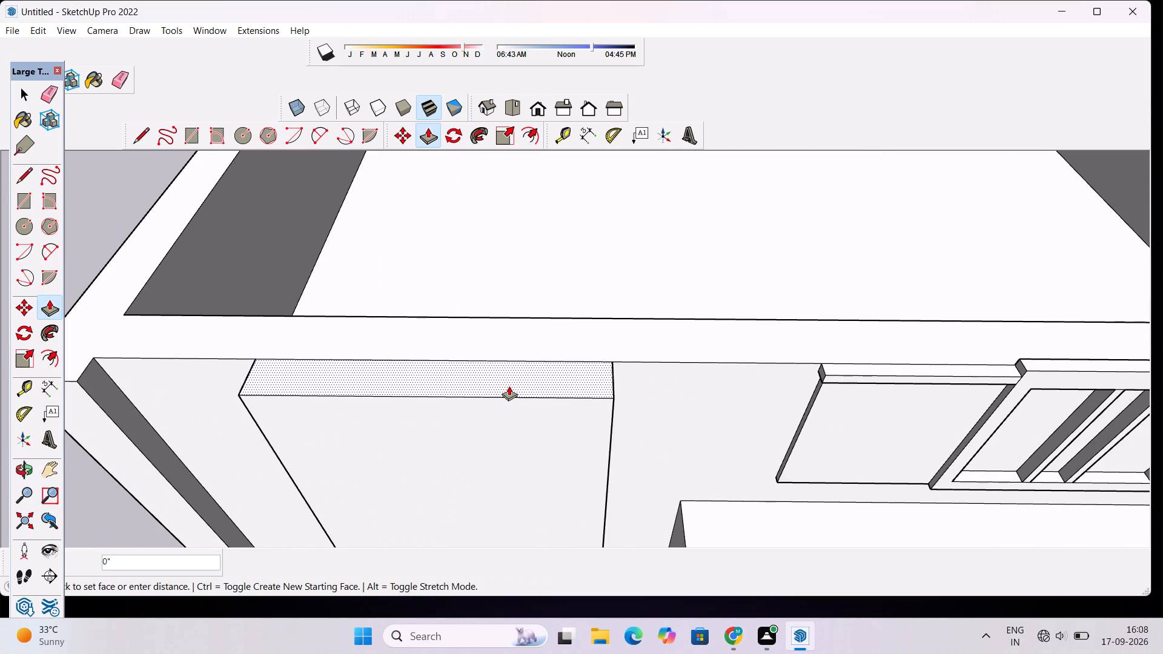
pyautogui.scroll(-4, 509, 386)
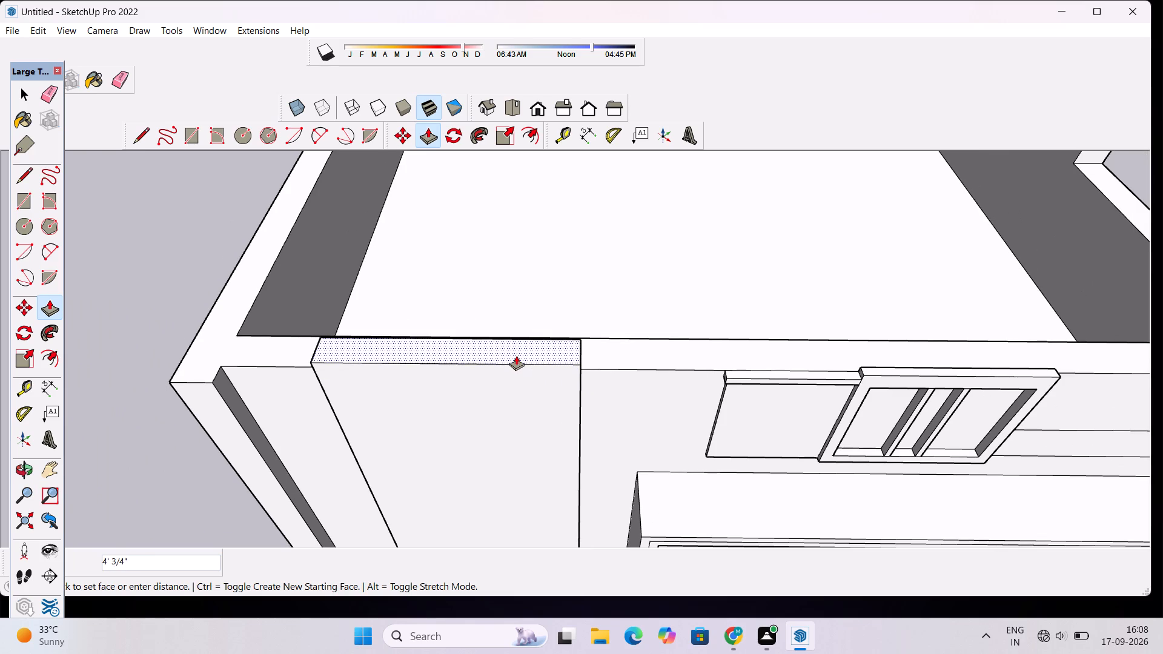
pyautogui.write("4'")
pyautogui.press('Return')
pyautogui.press('o')
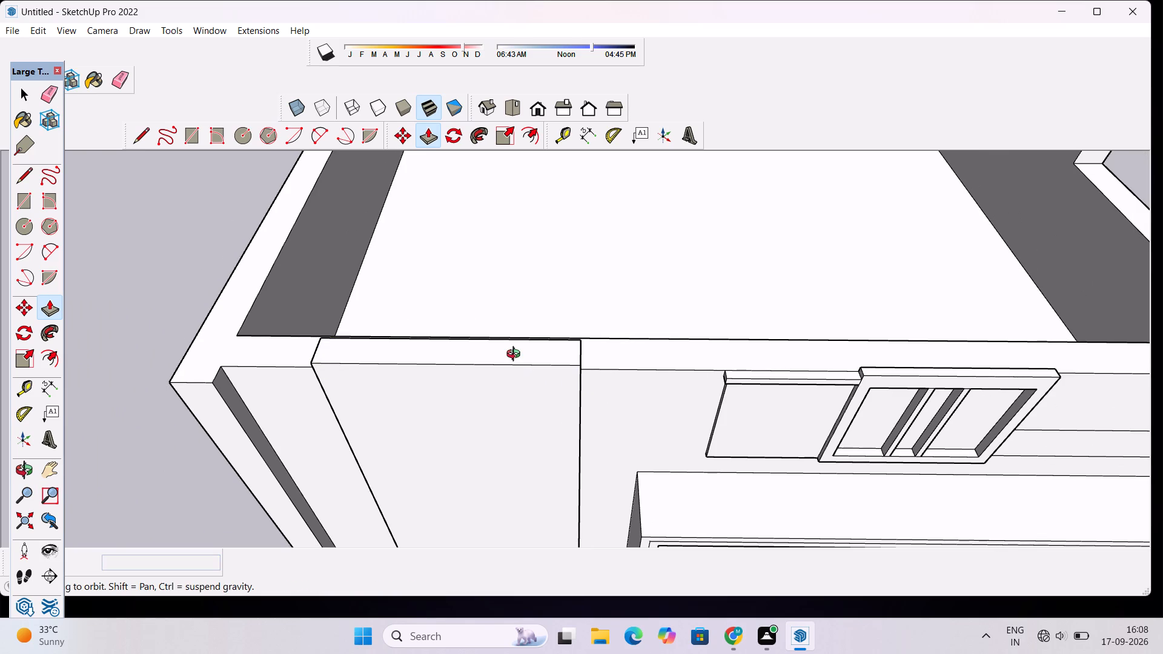
# Examine the raised wall panel against the parapet, roof terrace and front facade from low and high angles.
pyautogui.moveTo(505, 467); pyautogui.dragTo(499, 334)
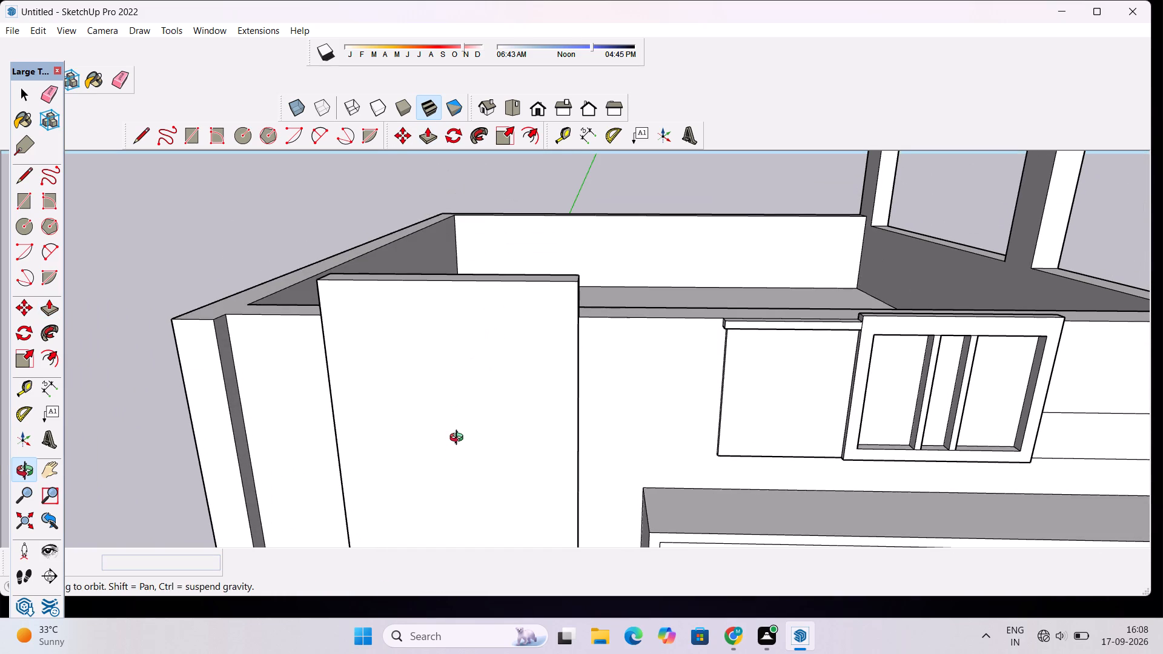
pyautogui.scroll(-6, 463, 412)
pyautogui.moveTo(425, 445); pyautogui.dragTo(428, 366)
pyautogui.scroll(-3, 428, 366)
pyautogui.moveTo(442, 369); pyautogui.dragTo(443, 372)
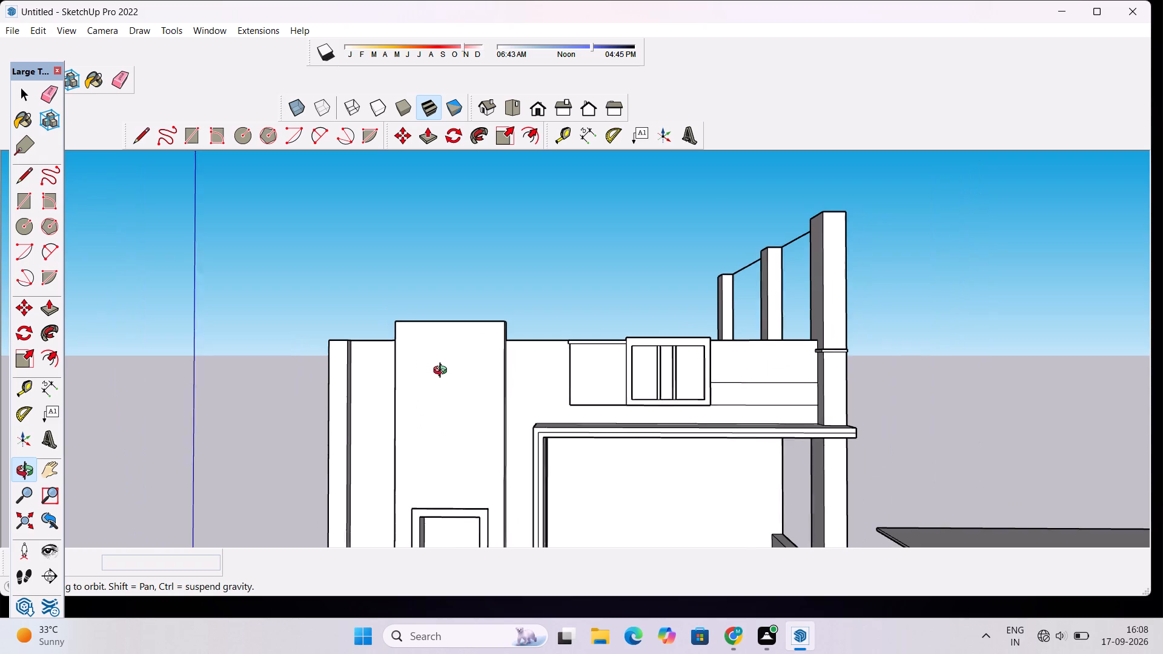
pyautogui.moveTo(443, 372); pyautogui.dragTo(428, 440)
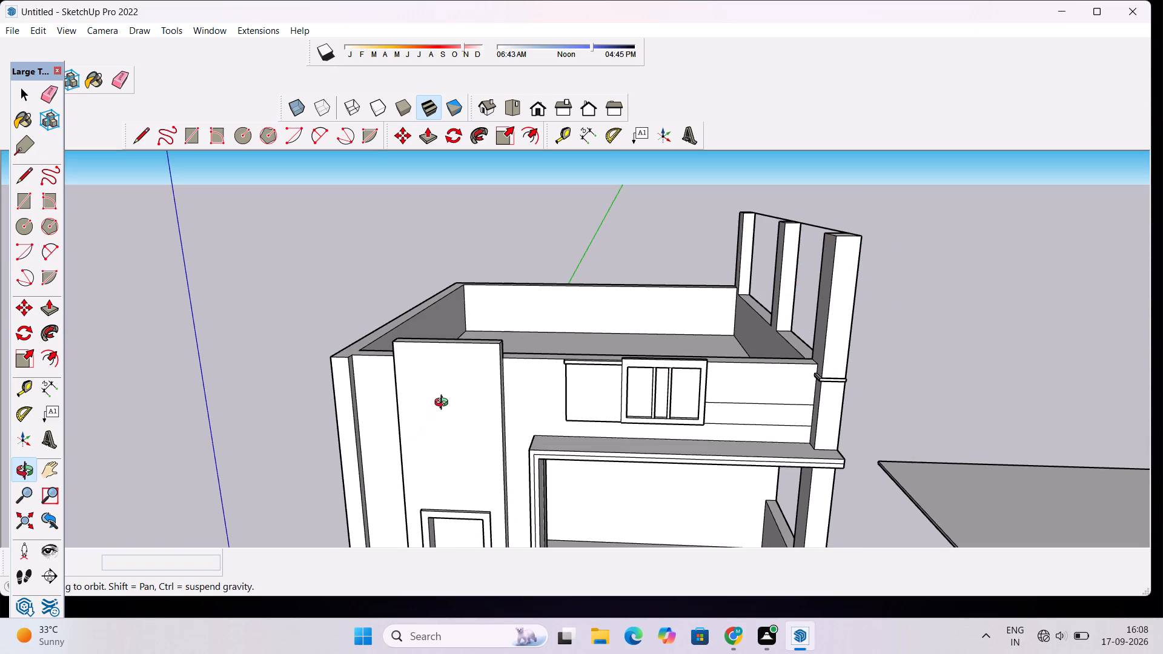
pyautogui.scroll(-3, 445, 401)
pyautogui.keyDown('shift'); pyautogui.moveTo(434, 400); pyautogui.dragTo(551, 381); pyautogui.keyUp('shift')
pyautogui.keyDown('shift'); pyautogui.moveTo(561, 375); pyautogui.dragTo(540, 418); pyautogui.keyUp('shift')
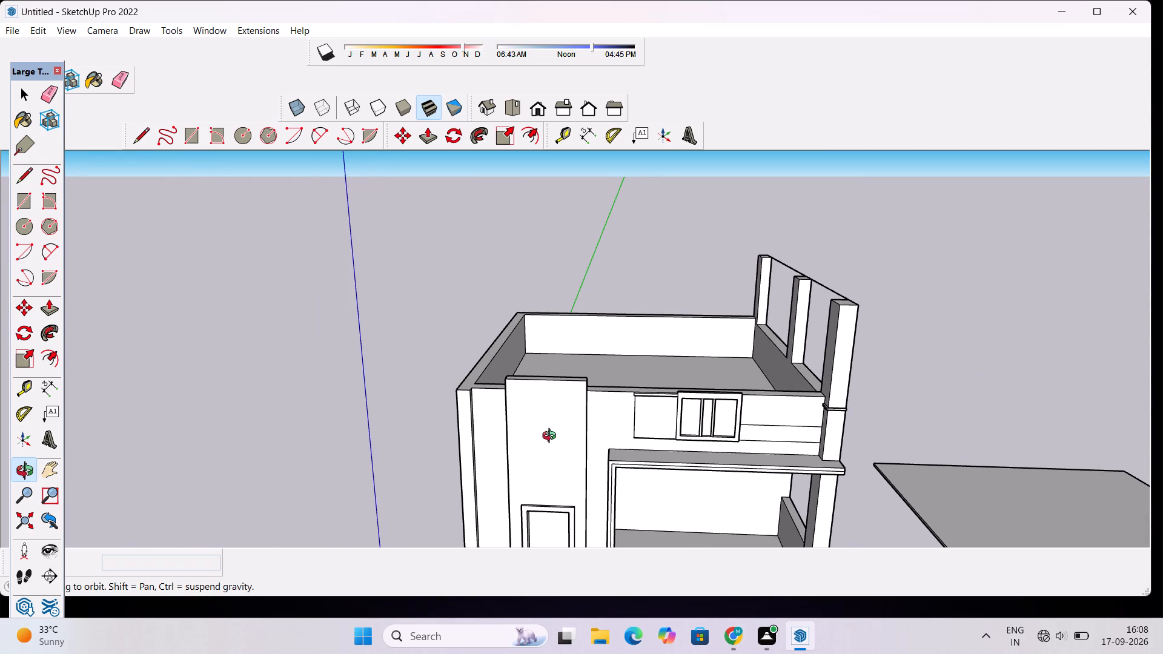
pyautogui.scroll(-4, 546, 411)
pyautogui.moveTo(556, 405); pyautogui.dragTo(560, 444)
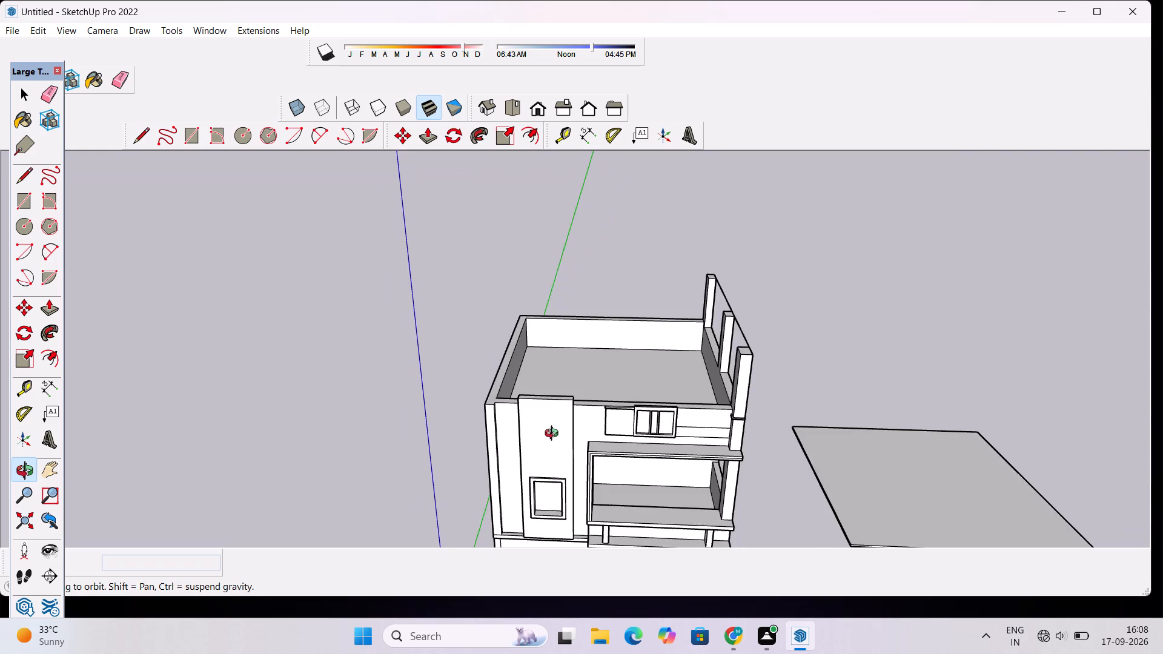
# Pull the top face of the projecting wall panel up a further 3'.
pyautogui.scroll(3, 554, 435)
pyautogui.moveTo(554, 434); pyautogui.dragTo(569, 452)
pyautogui.scroll(3, 578, 433)
pyautogui.keyDown('shift'); pyautogui.moveTo(586, 405); pyautogui.dragTo(554, 426); pyautogui.keyUp('shift')
pyautogui.scroll(2, 550, 428)
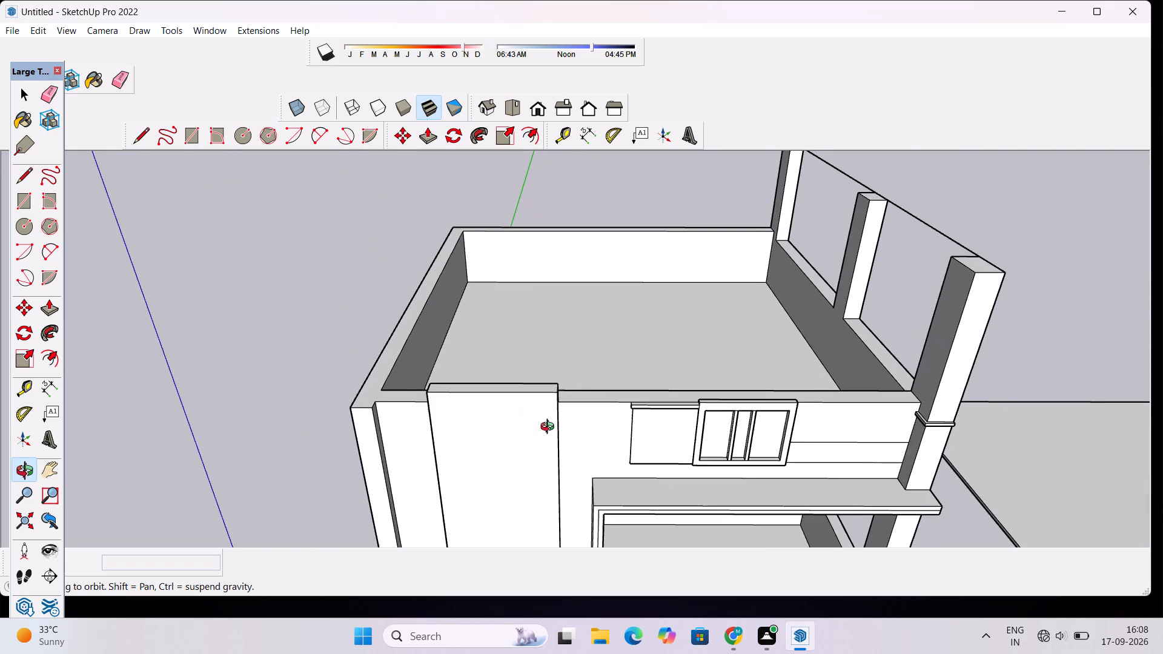
pyautogui.scroll(2, 550, 428)
pyautogui.scroll(-3, 550, 425)
pyautogui.keyDown('shift'); pyautogui.moveTo(564, 414); pyautogui.dragTo(565, 427); pyautogui.keyUp('shift')
pyautogui.moveTo(565, 427); pyautogui.dragTo(554, 471)
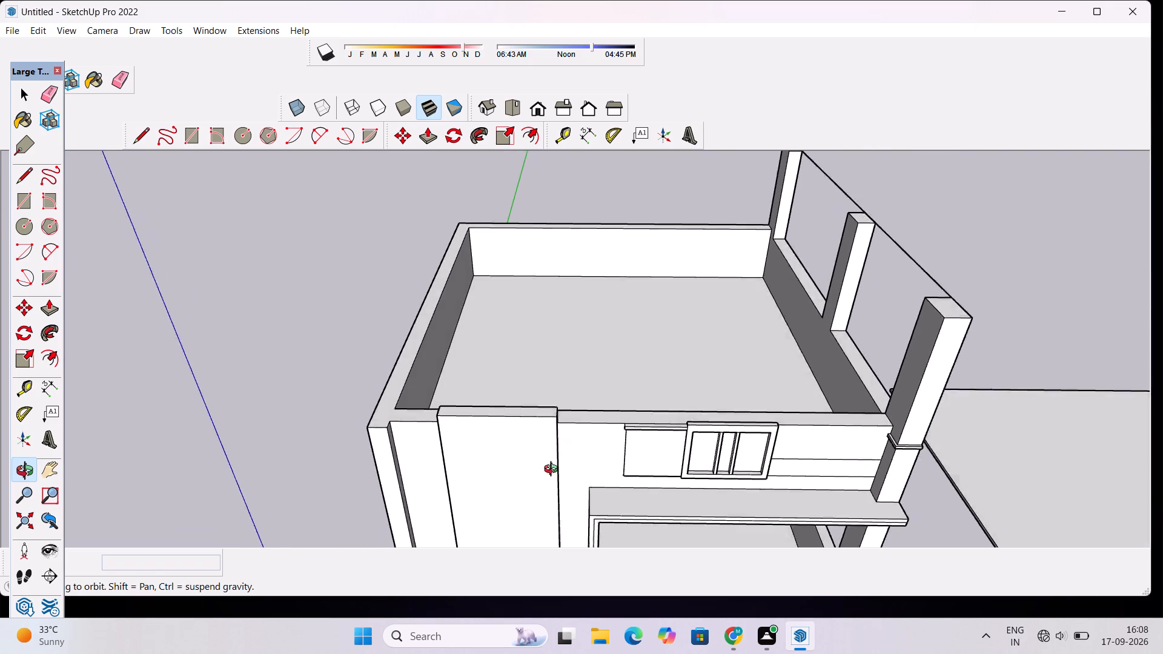
pyautogui.moveTo(554, 471); pyautogui.dragTo(549, 483)
pyautogui.scroll(4, 527, 437)
pyautogui.moveTo(527, 437); pyautogui.dragTo(527, 457)
pyautogui.scroll(4, 525, 440)
pyautogui.press('p')
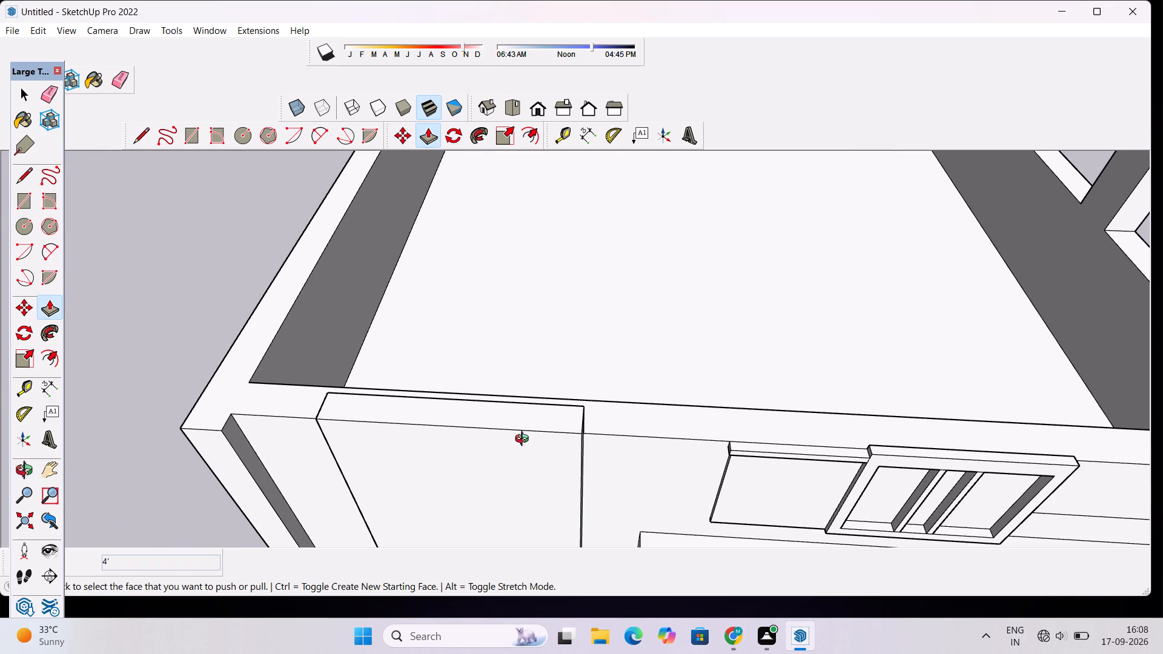
pyautogui.click(528, 423)
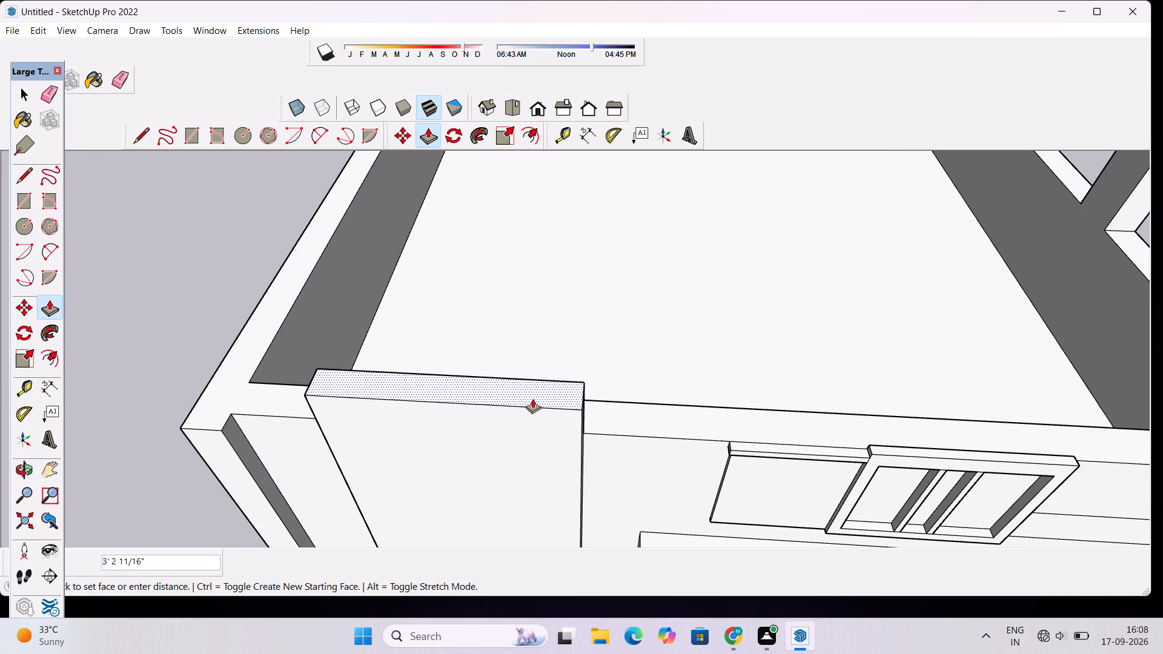
pyautogui.write("3'")
pyautogui.press('Return')
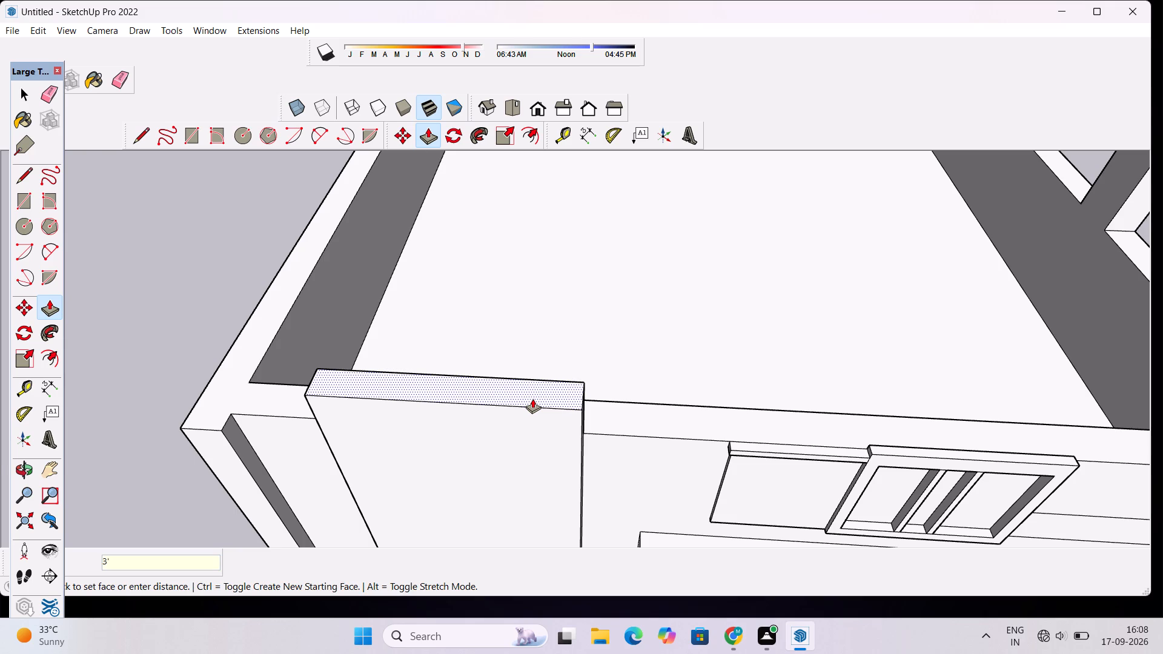
# Examine the heightened wall panel against the roof parapet and the tall rooftop columns.
pyautogui.press('o')
pyautogui.moveTo(534, 486); pyautogui.dragTo(555, 381)
pyautogui.scroll(-5, 555, 380)
pyautogui.moveTo(558, 431); pyautogui.dragTo(557, 376)
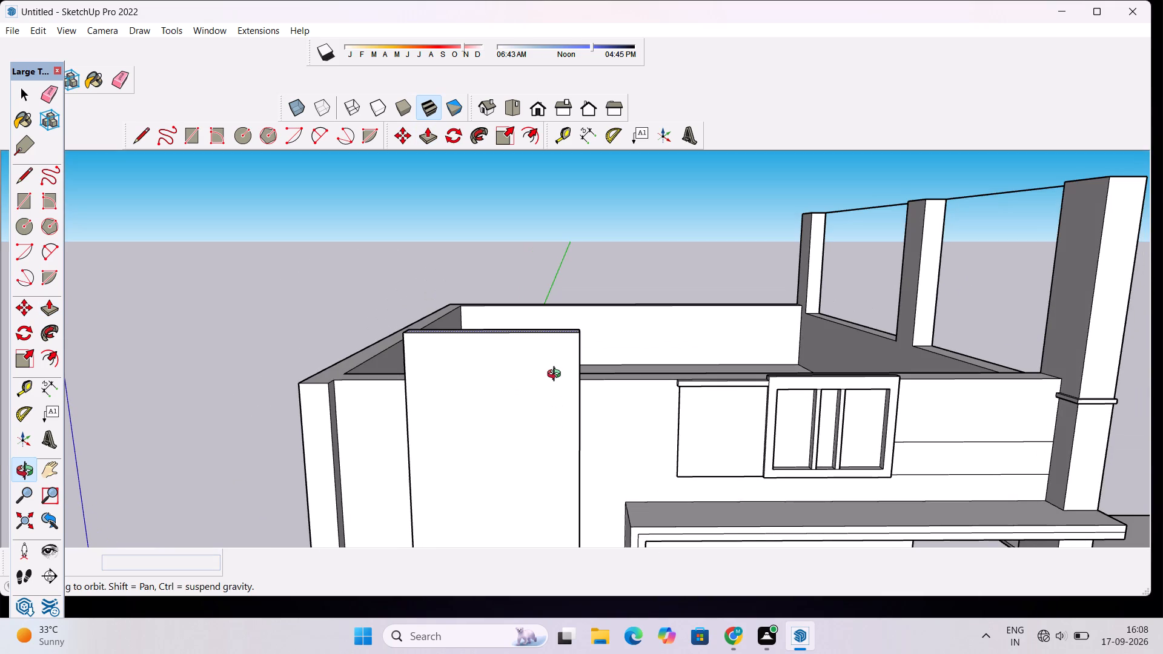
pyautogui.keyDown('shift'); pyautogui.moveTo(559, 374); pyautogui.dragTo(557, 380); pyautogui.keyUp('shift')
pyautogui.scroll(-3, 556, 380)
pyautogui.moveTo(560, 380); pyautogui.dragTo(552, 412)
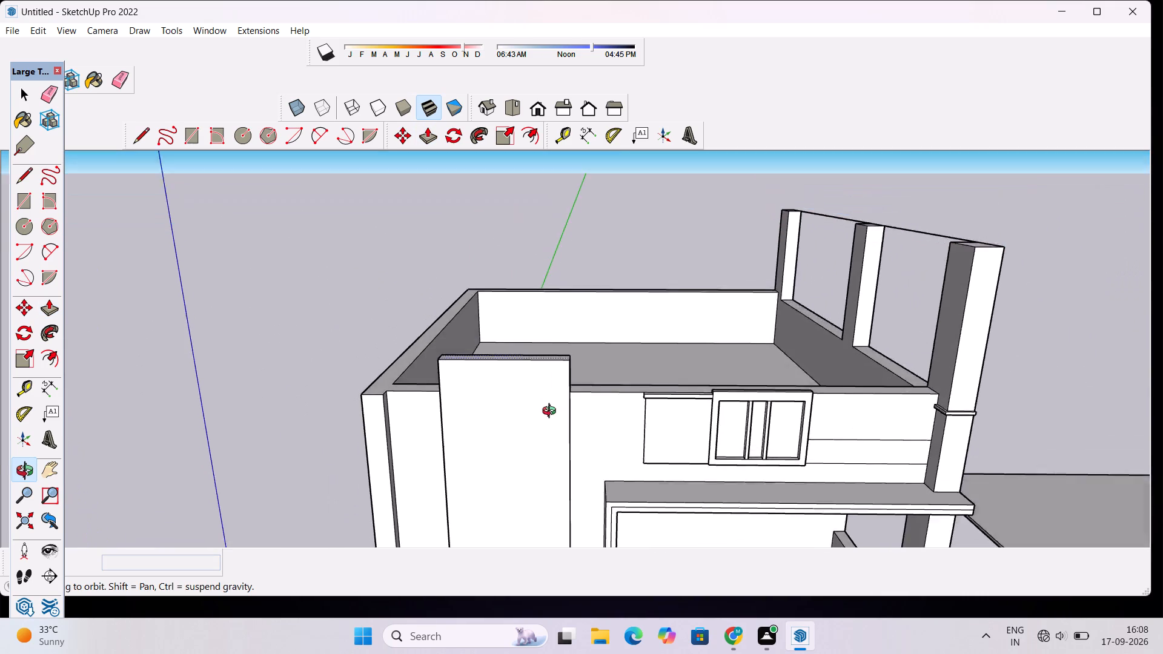
pyautogui.moveTo(552, 412); pyautogui.dragTo(539, 429)
pyautogui.scroll(4, 459, 426)
pyautogui.moveTo(422, 423); pyautogui.dragTo(491, 461)
pyautogui.scroll(-4, 491, 460)
pyautogui.moveTo(598, 443); pyautogui.dragTo(568, 451)
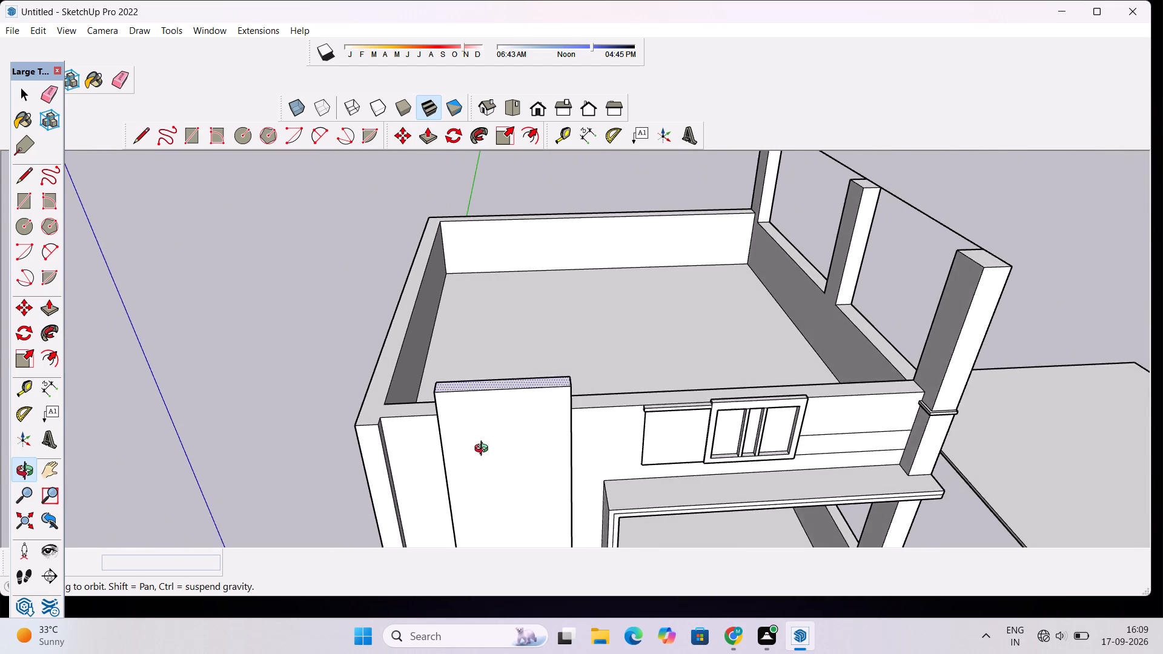
# Draw two lines on the parapet top from its inner front corner, to the outer side edge and to the facade recess corner, outlining a corner face.
pyautogui.scroll(2, 484, 450)
pyautogui.moveTo(489, 449); pyautogui.dragTo(597, 429)
pyautogui.scroll(2, 566, 439)
pyautogui.moveTo(589, 434); pyautogui.dragTo(527, 444)
pyautogui.moveTo(483, 420); pyautogui.dragTo(548, 473)
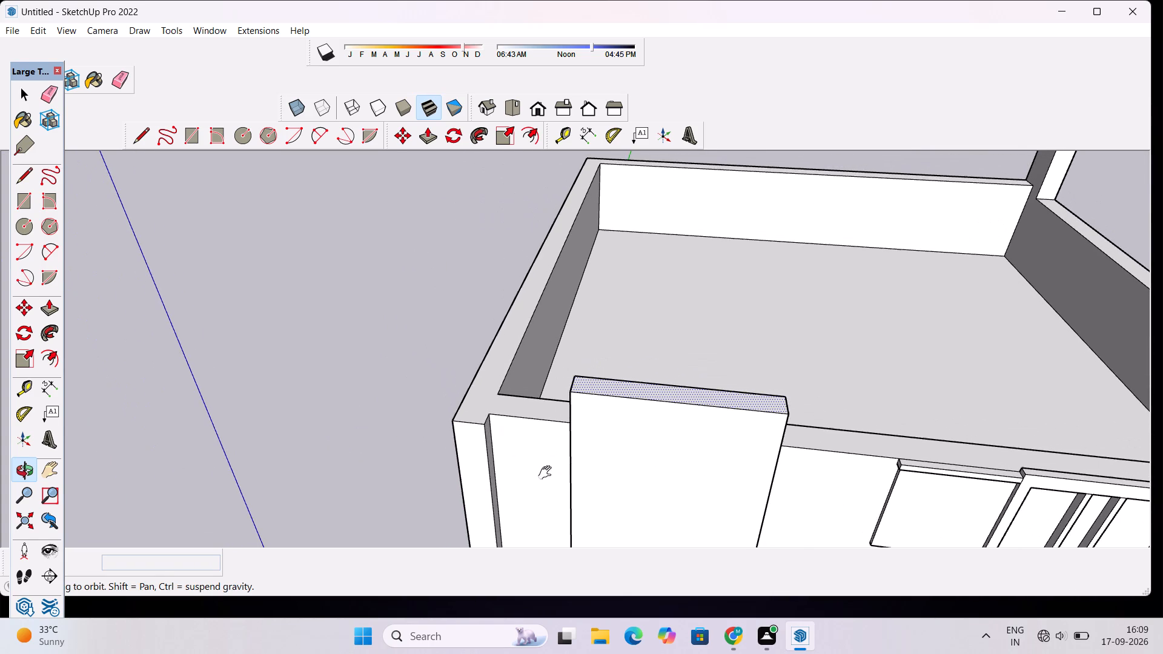
pyautogui.moveTo(548, 473); pyautogui.dragTo(547, 473)
pyautogui.scroll(1, 535, 473)
pyautogui.moveTo(534, 473); pyautogui.dragTo(577, 505)
pyautogui.scroll(3, 537, 483)
pyautogui.moveTo(552, 482); pyautogui.dragTo(569, 495)
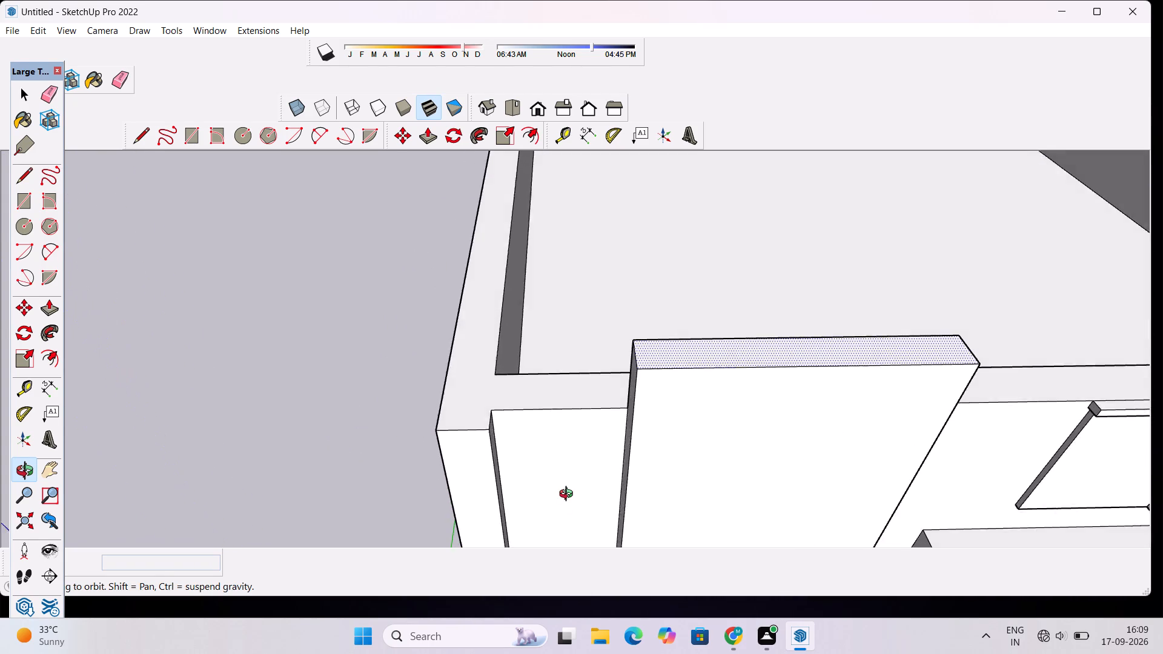
pyautogui.moveTo(569, 495); pyautogui.dragTo(574, 502)
pyautogui.scroll(1, 577, 499)
pyautogui.keyDown('shift'); pyautogui.moveTo(573, 492); pyautogui.dragTo(598, 503); pyautogui.keyUp('shift')
pyautogui.moveTo(528, 478); pyautogui.dragTo(586, 486)
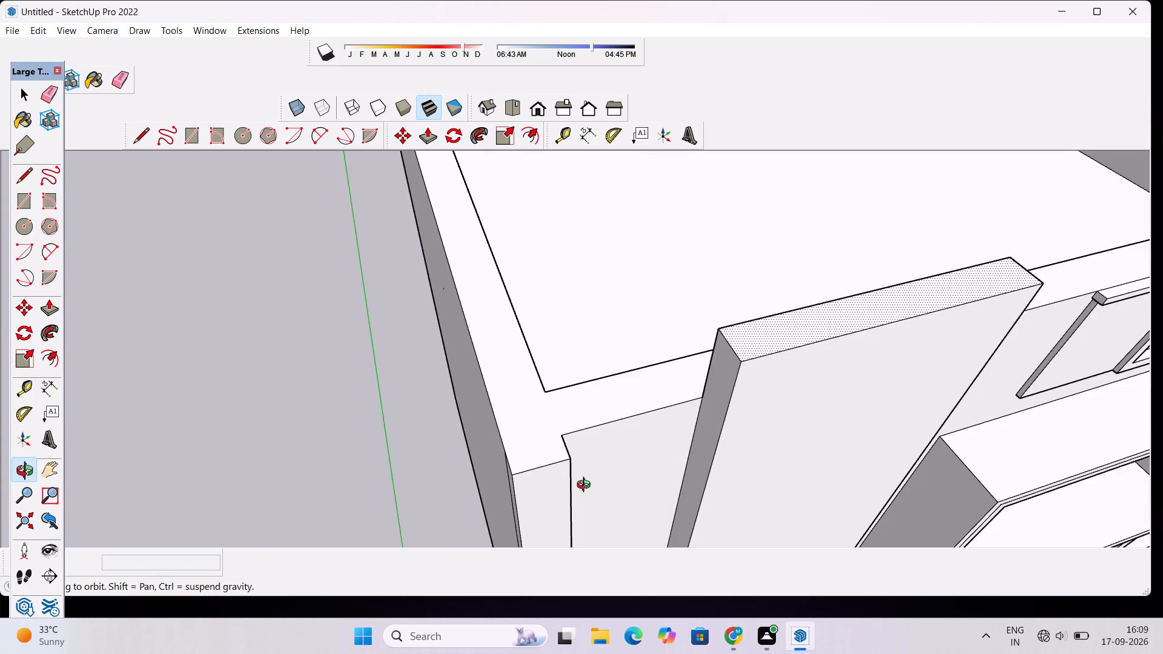
pyautogui.moveTo(604, 507); pyautogui.dragTo(579, 513)
pyautogui.keyDown('shift'); pyautogui.moveTo(562, 499); pyautogui.dragTo(566, 506); pyautogui.keyUp('shift')
pyautogui.press('l')
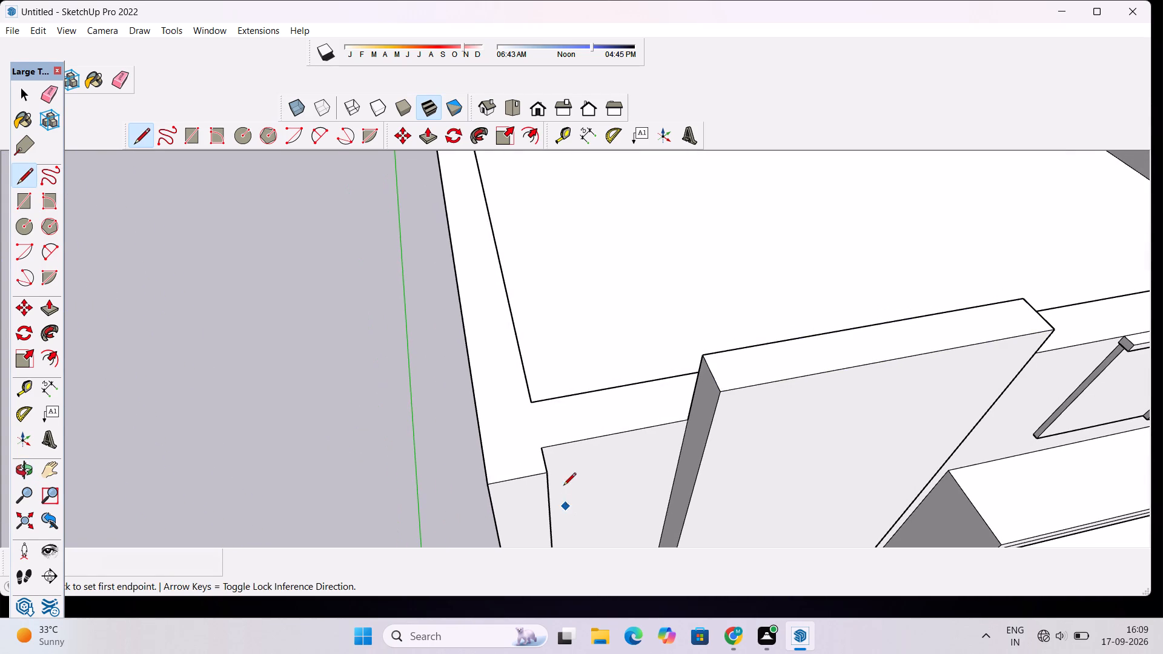
pyautogui.scroll(3, 542, 440)
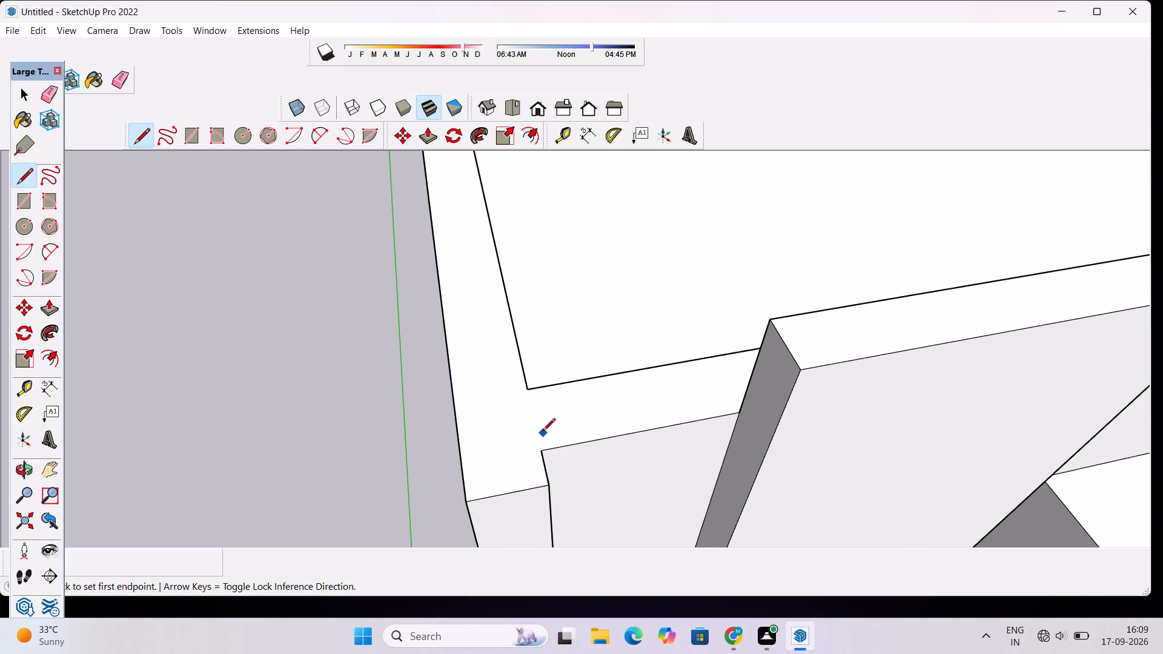
pyautogui.click(527, 388)
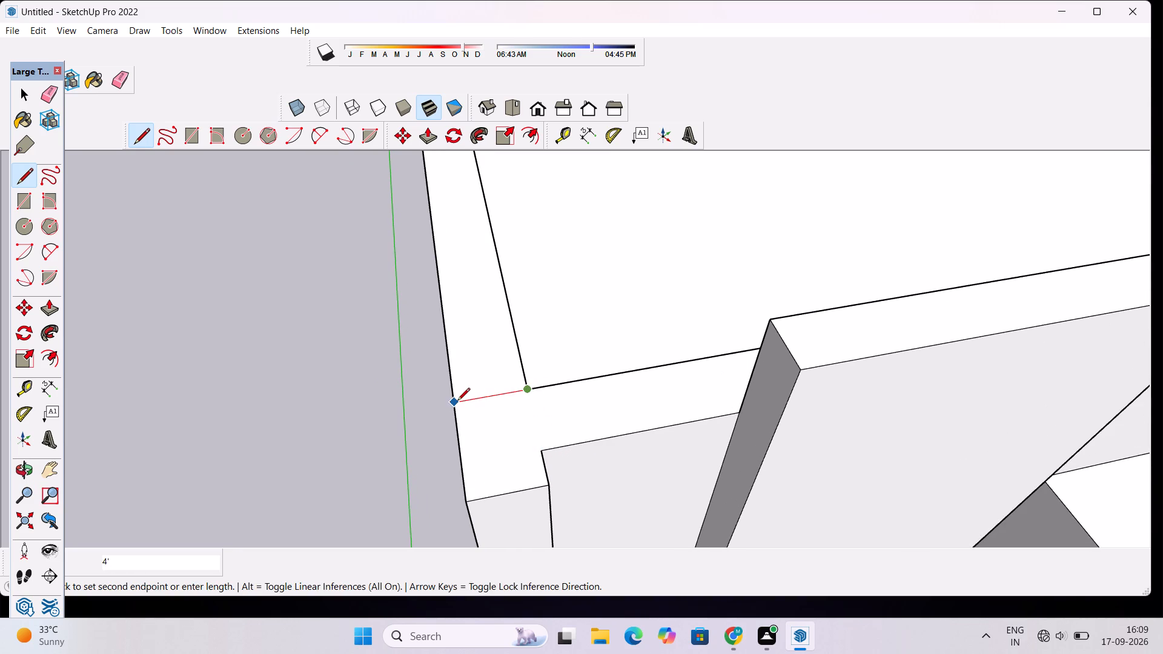
pyautogui.click(457, 401)
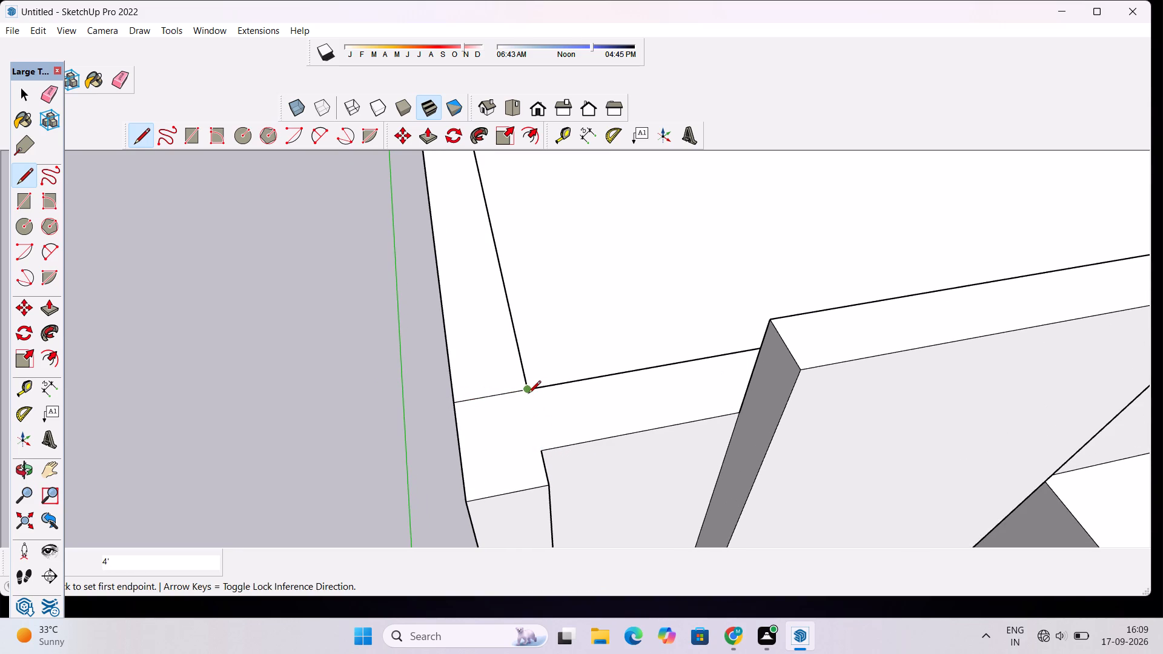
pyautogui.click(527, 391)
pyautogui.click(539, 455)
pyautogui.press('space')
# Pull the outlined corner face of the parapet top up 20' to form a corner column.
pyautogui.write('b')
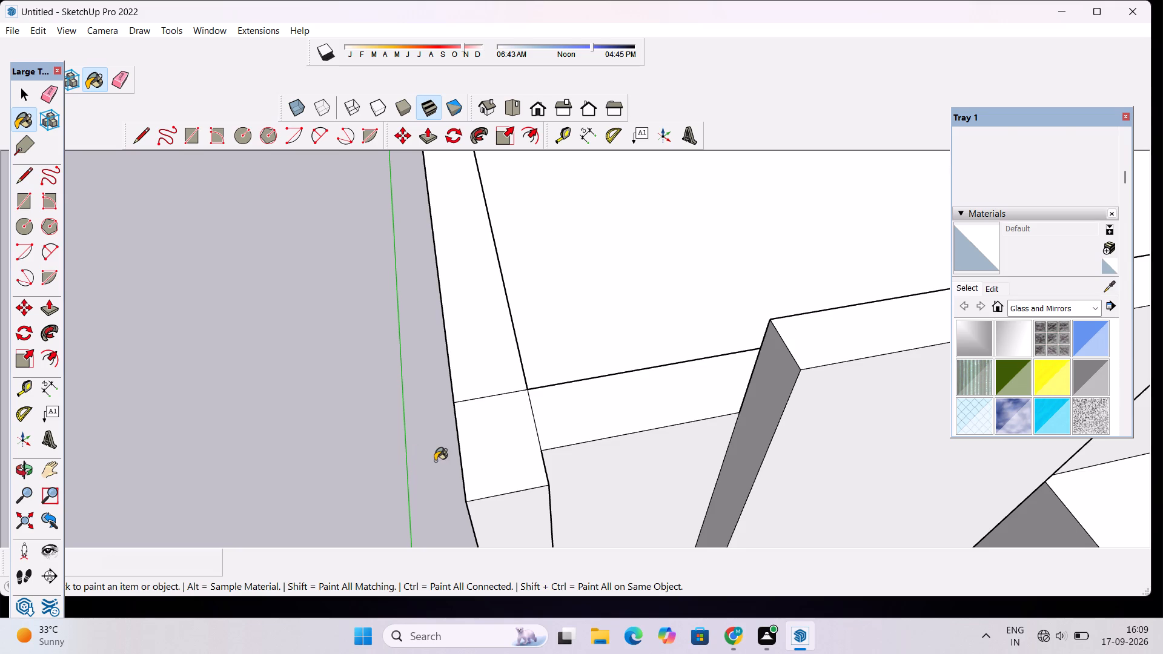
pyautogui.press('space')
pyautogui.write('p')
pyautogui.scroll(-6, 330, 400)
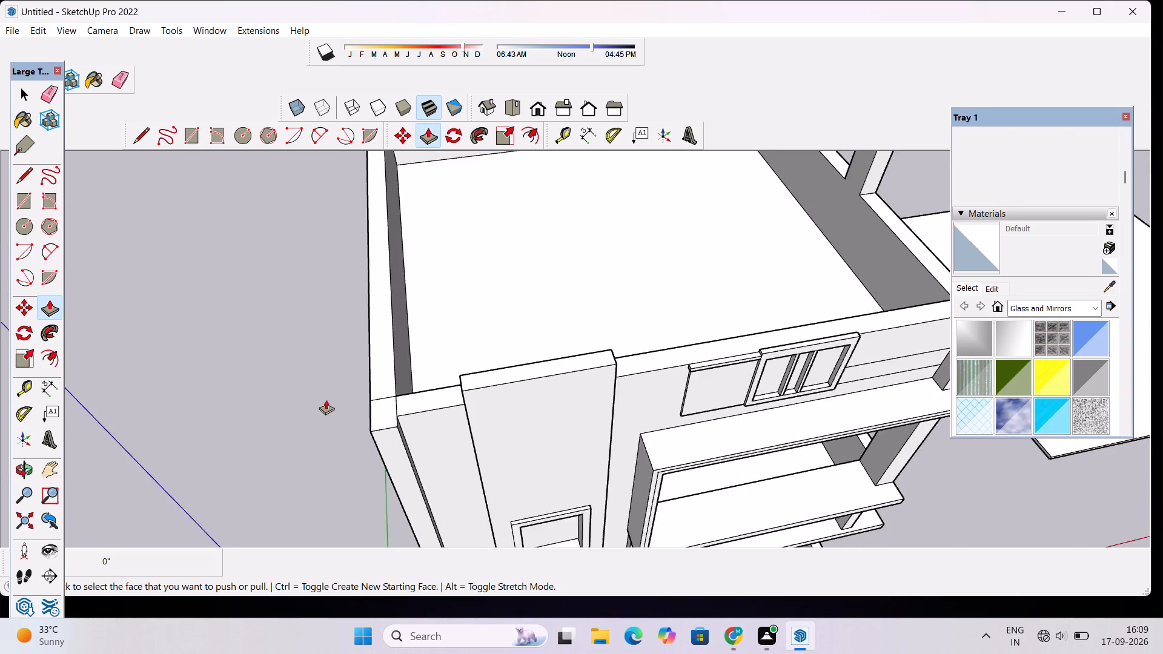
pyautogui.scroll(-2, 326, 400)
pyautogui.click(369, 409)
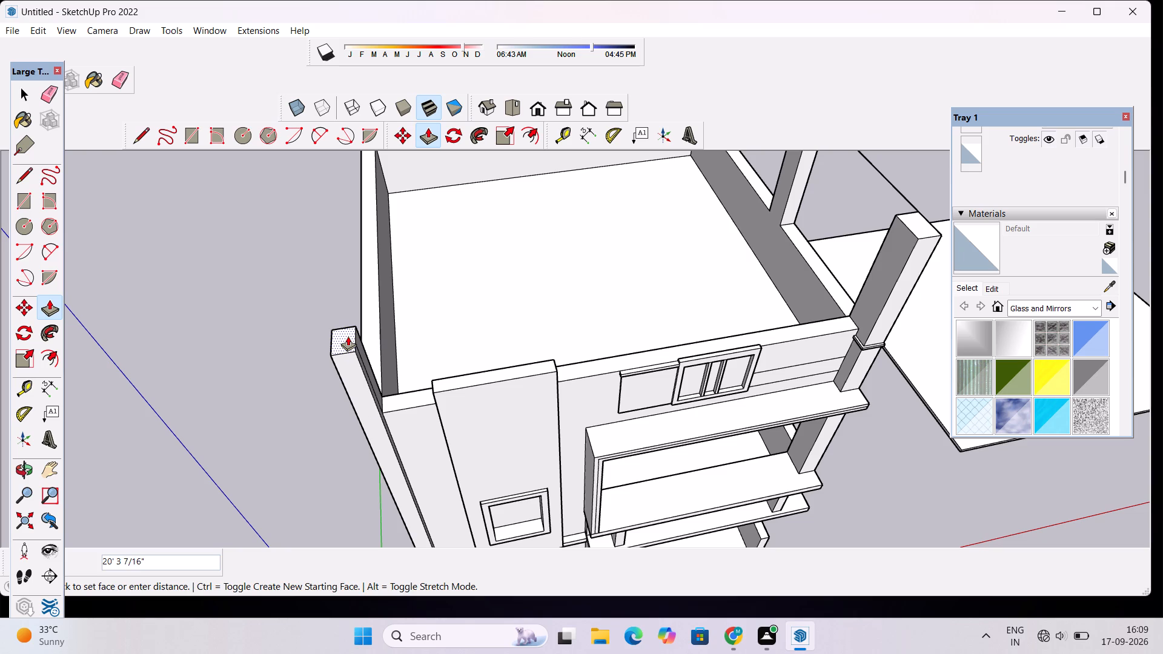
pyautogui.write("20'")
pyautogui.press('Return')
# Examine the corner column together with the front facade and the rooftop columns on the opposite side.
pyautogui.press('o')
pyautogui.moveTo(417, 391); pyautogui.dragTo(408, 368)
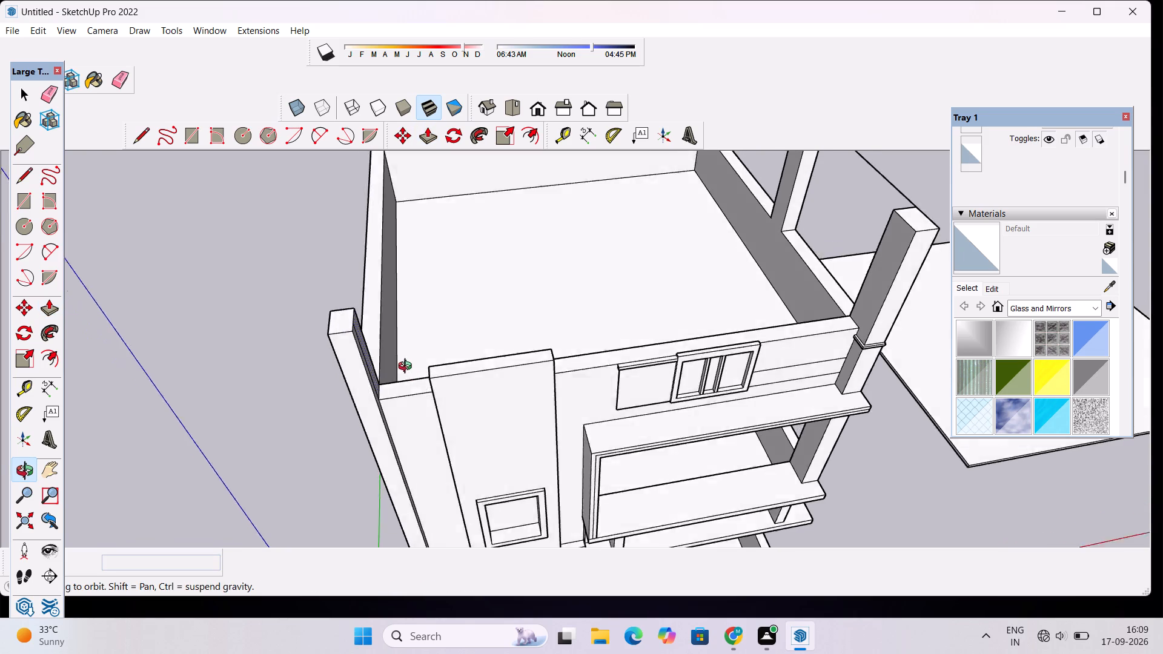
pyautogui.moveTo(408, 368); pyautogui.dragTo(373, 291)
pyautogui.scroll(-4, 364, 288)
pyautogui.moveTo(426, 285); pyautogui.dragTo(274, 328)
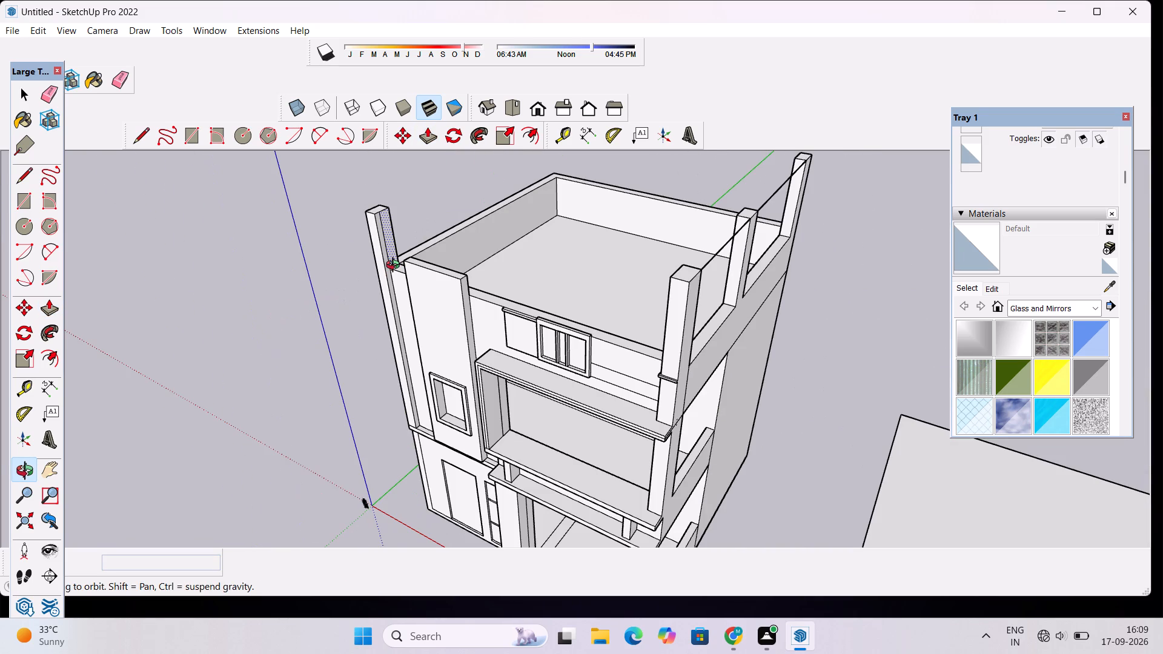